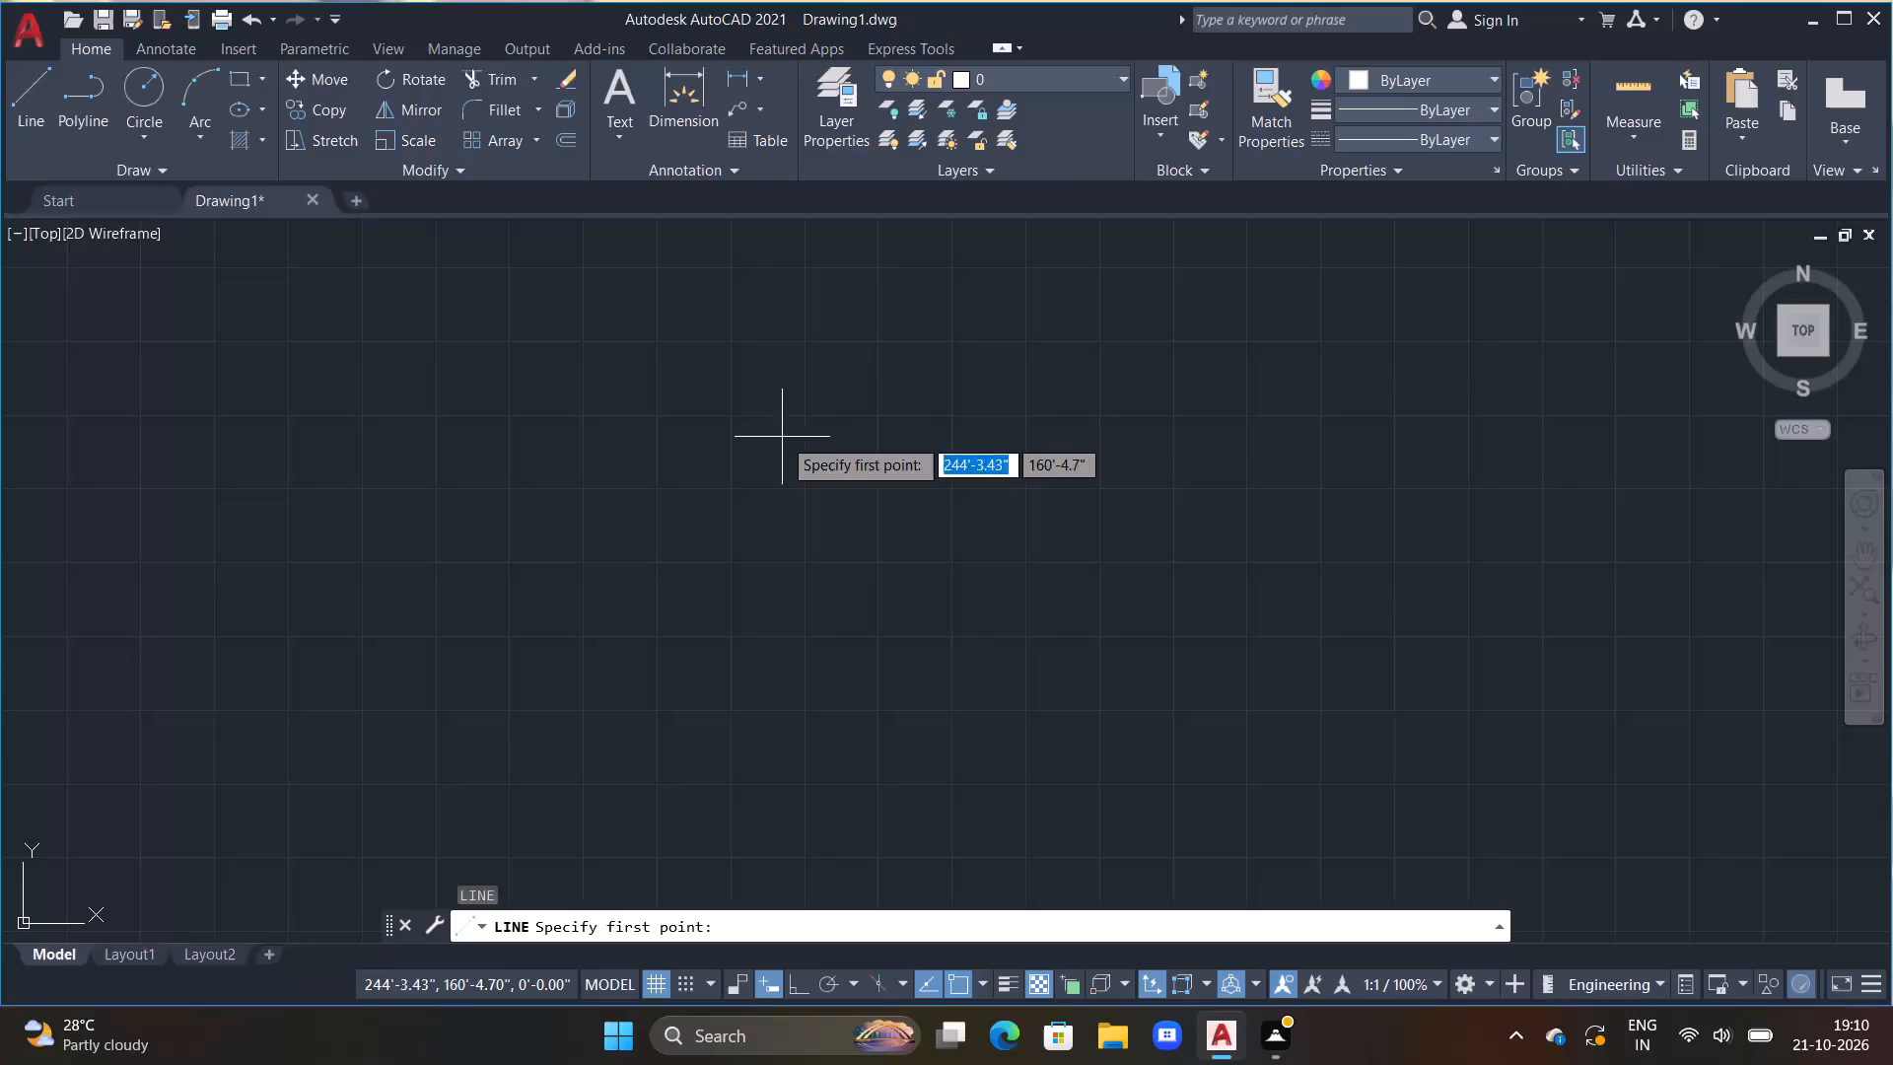
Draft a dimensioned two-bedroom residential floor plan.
Draw a closed 30' wide by 60' tall rectangle from straight lines with Ortho on.
left_click(745, 414)
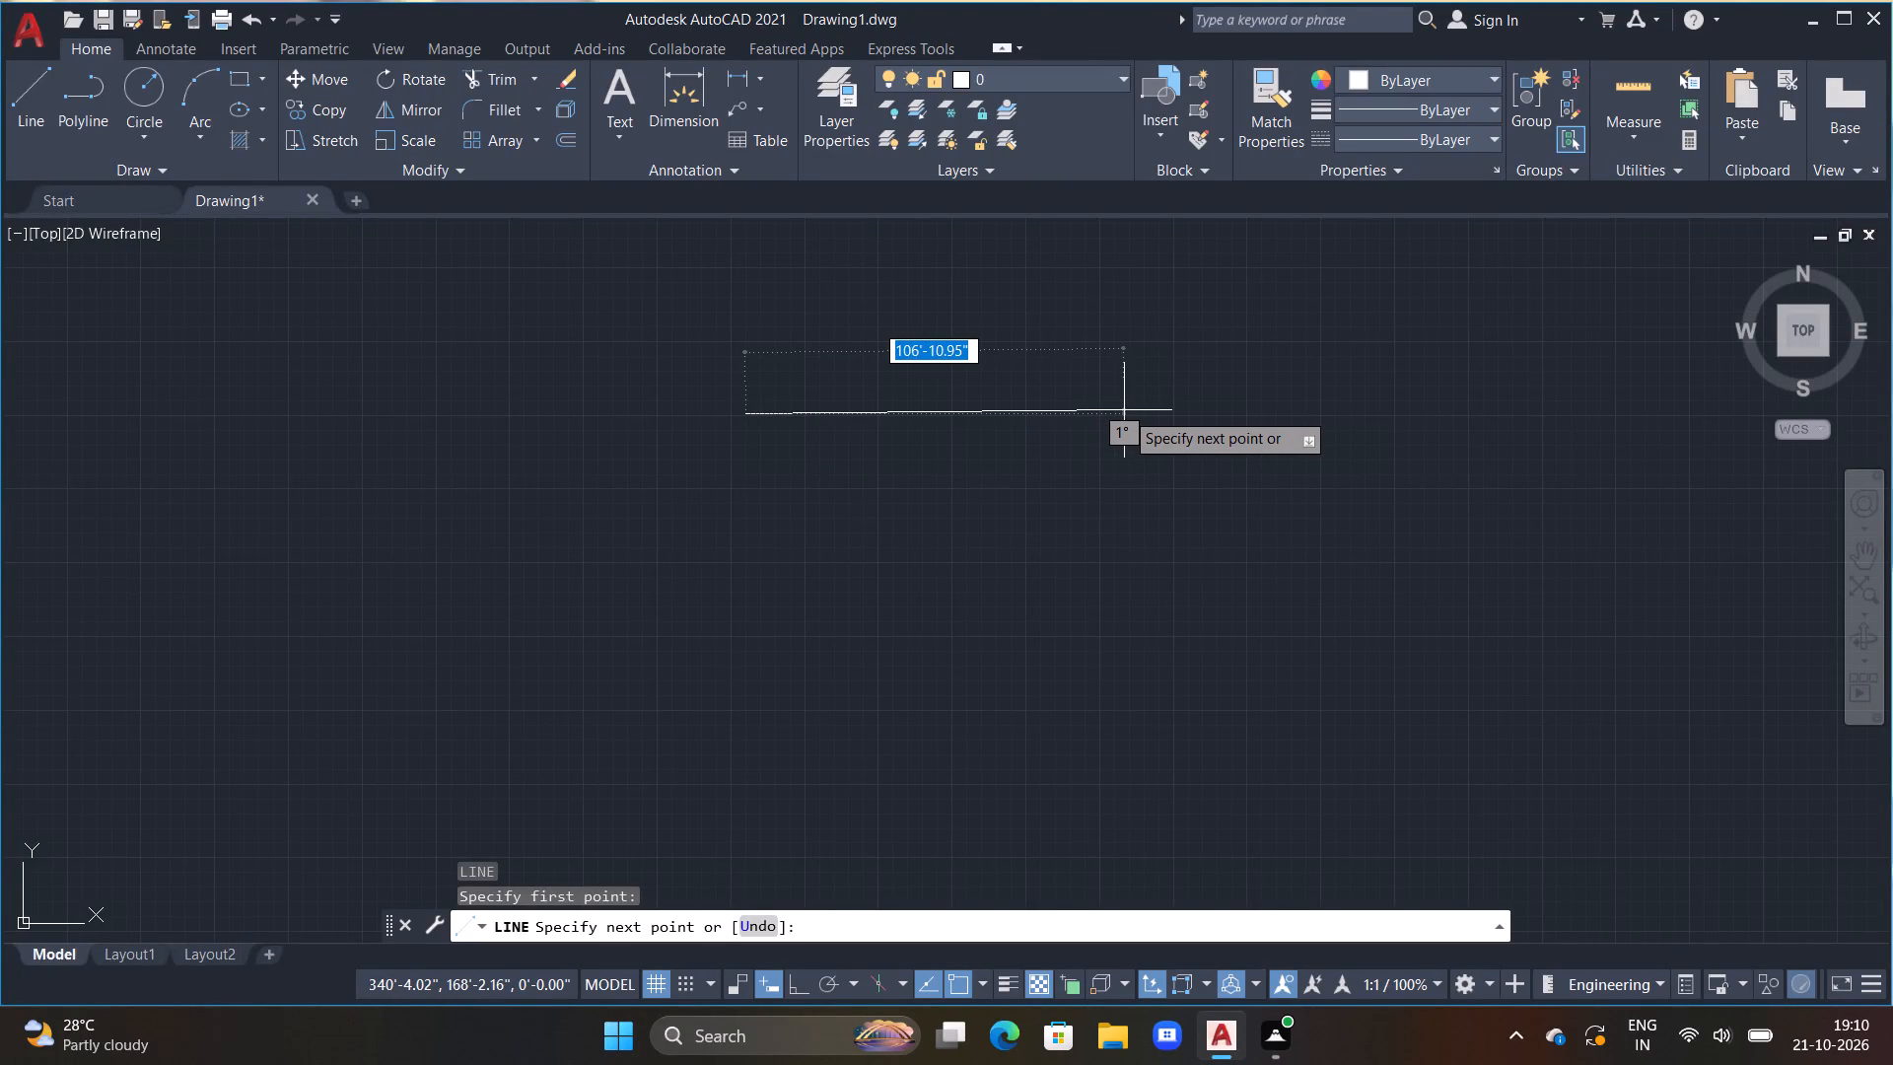
key("F8")
key("3")
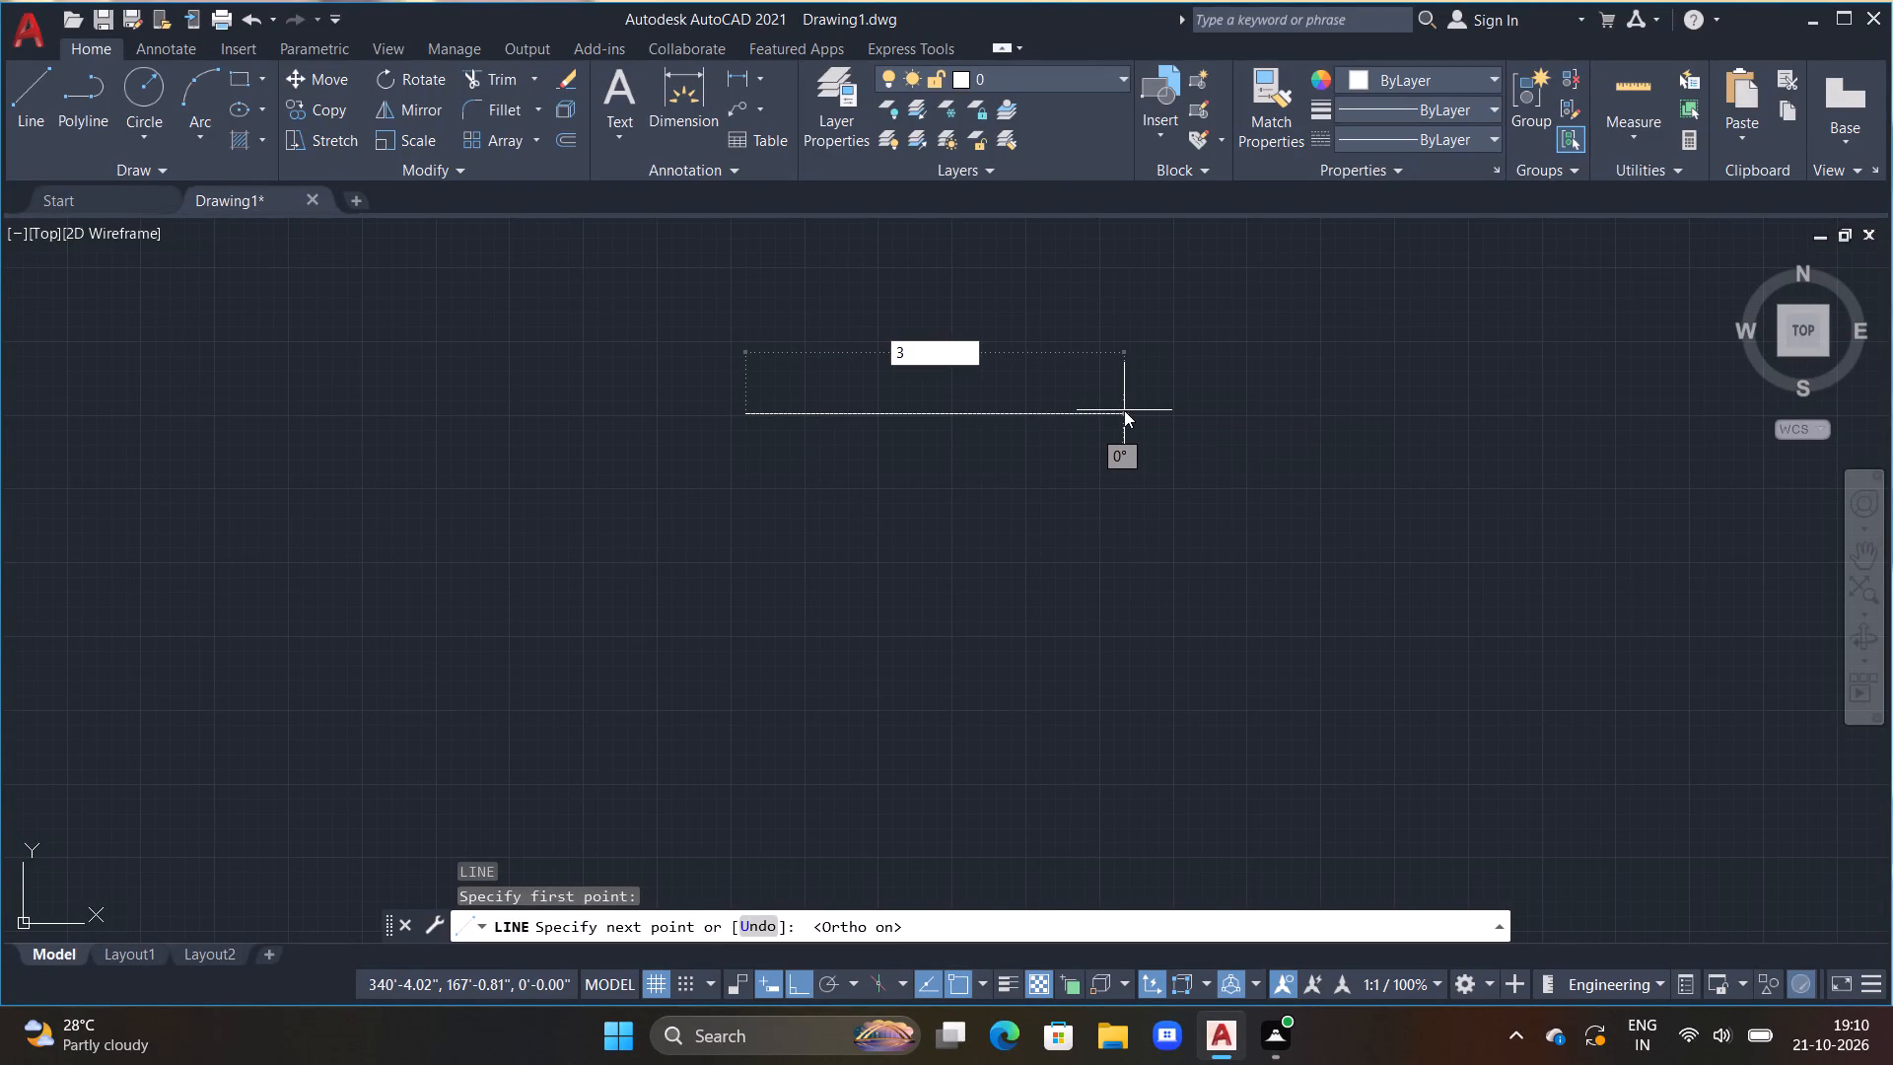
type("0'")
key("Return")
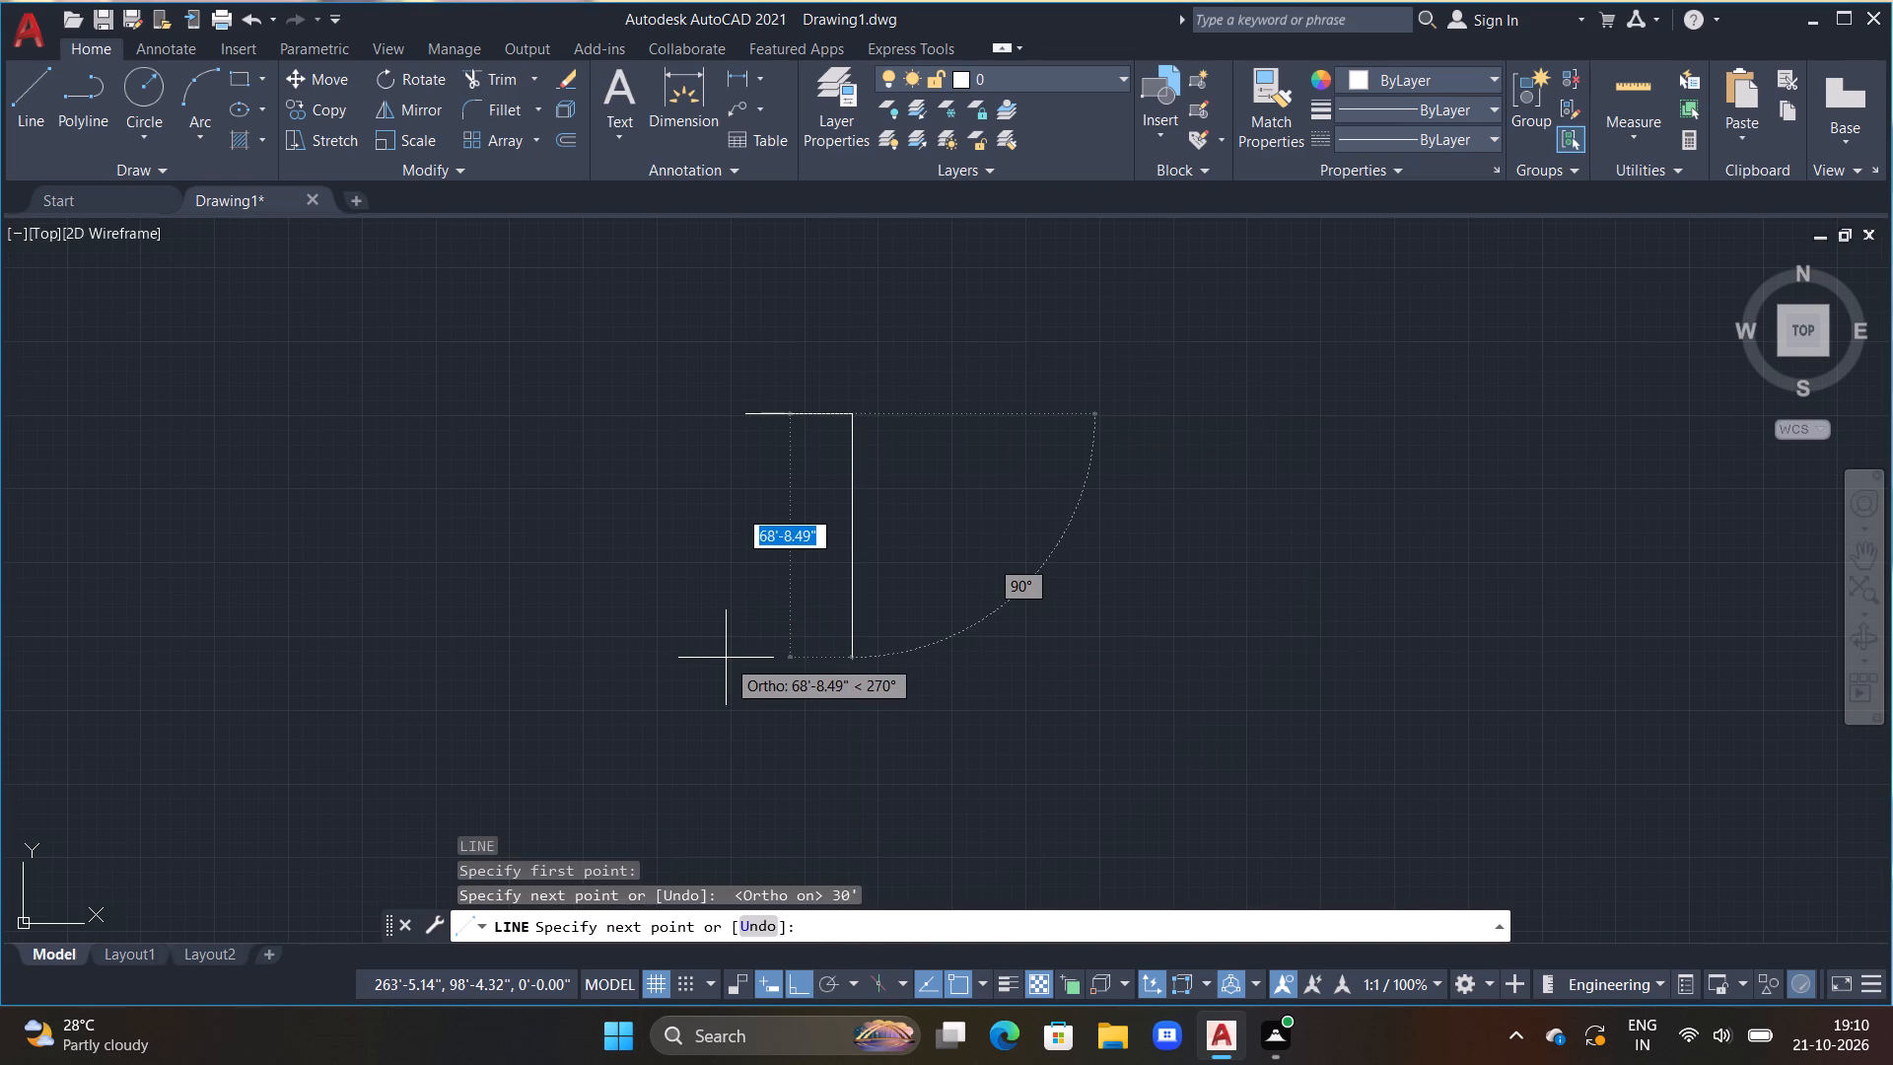
type("60'")
key("Return")
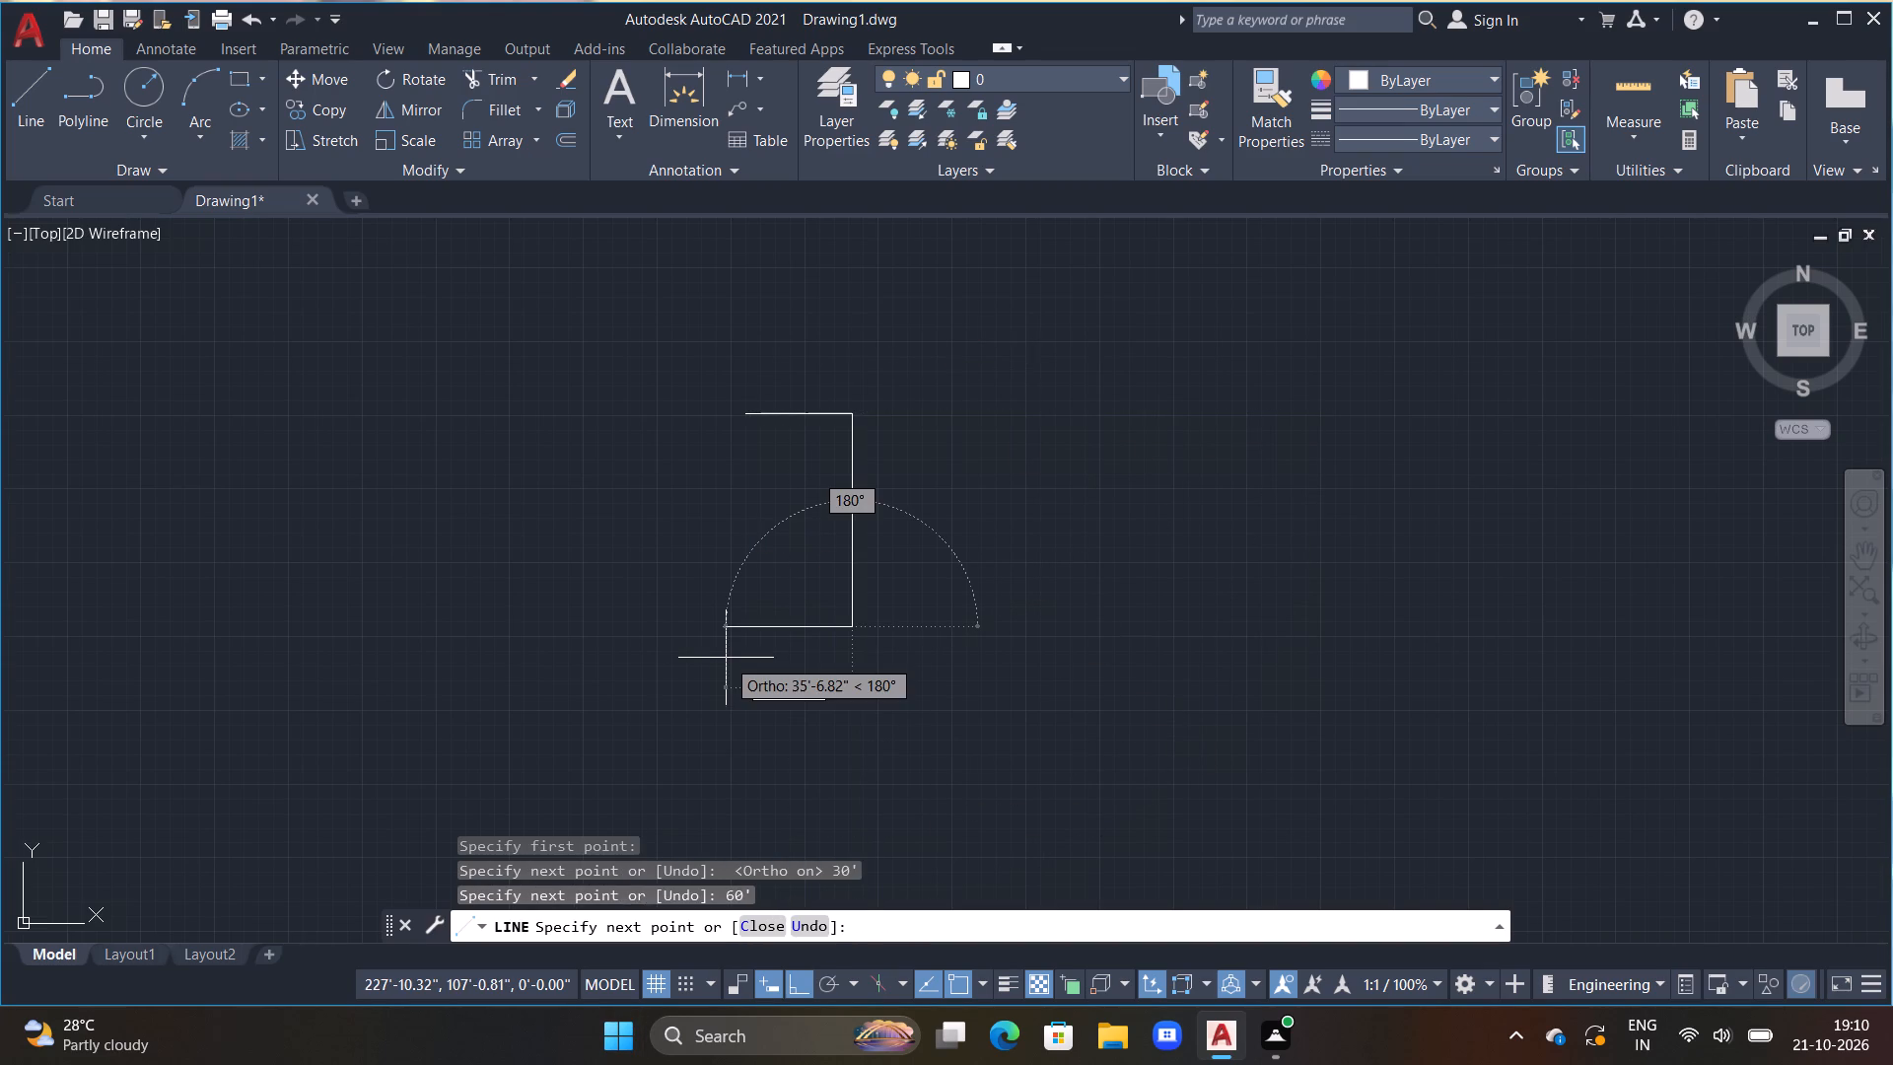
type("30'")
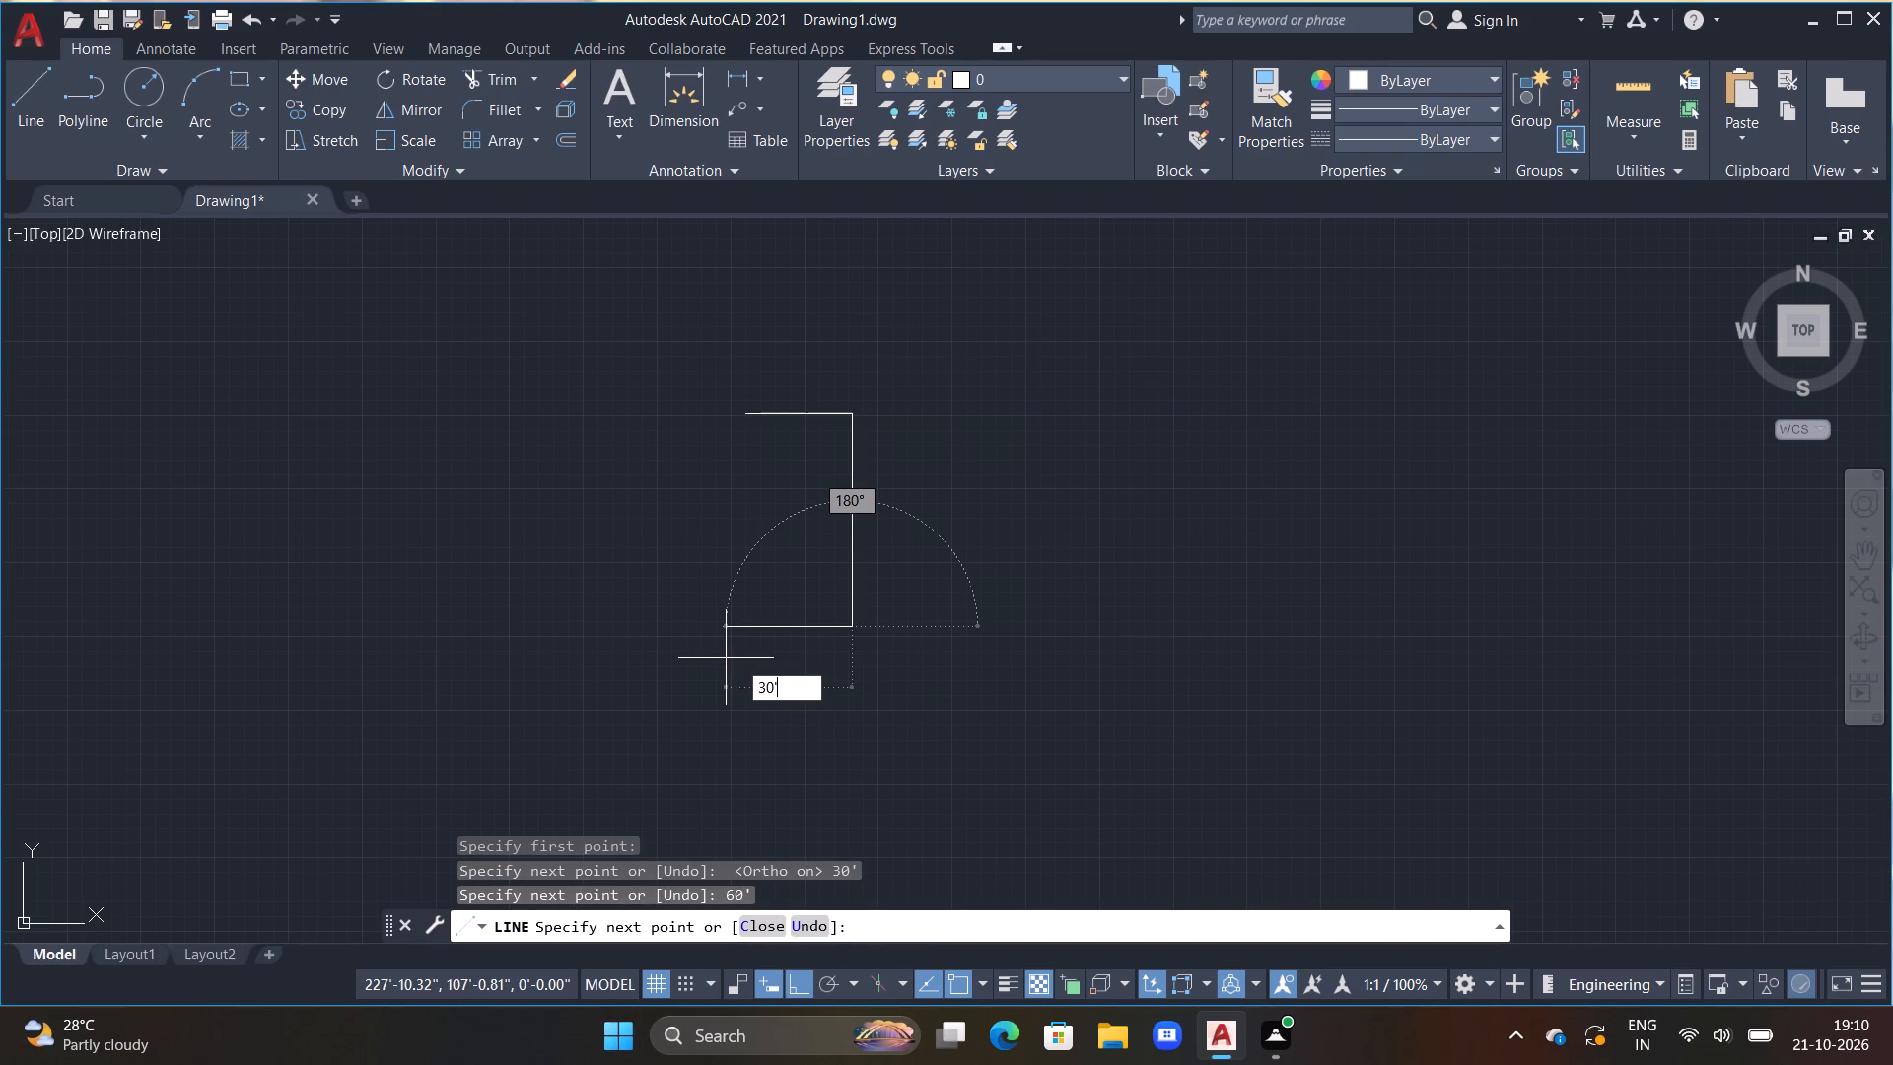
key("Return")
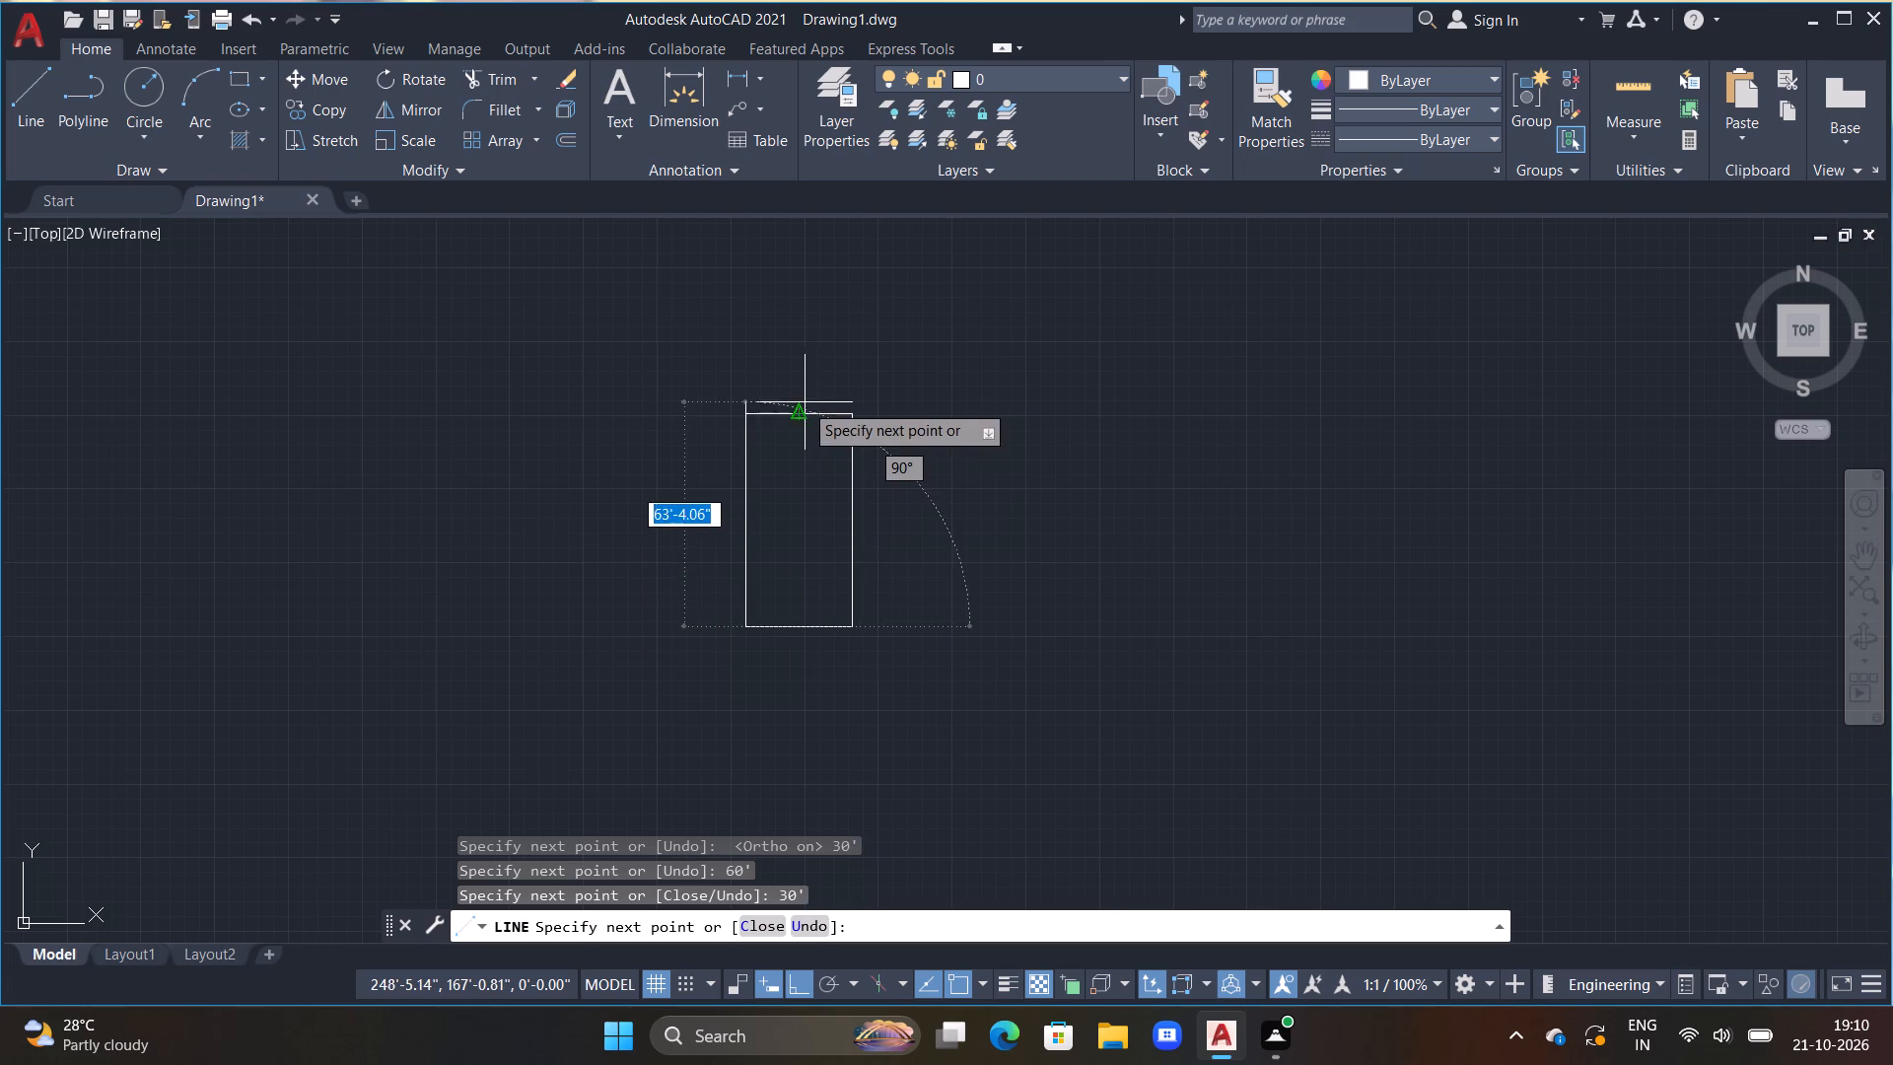
left_click(748, 417)
key("Escape")
key("Escape")
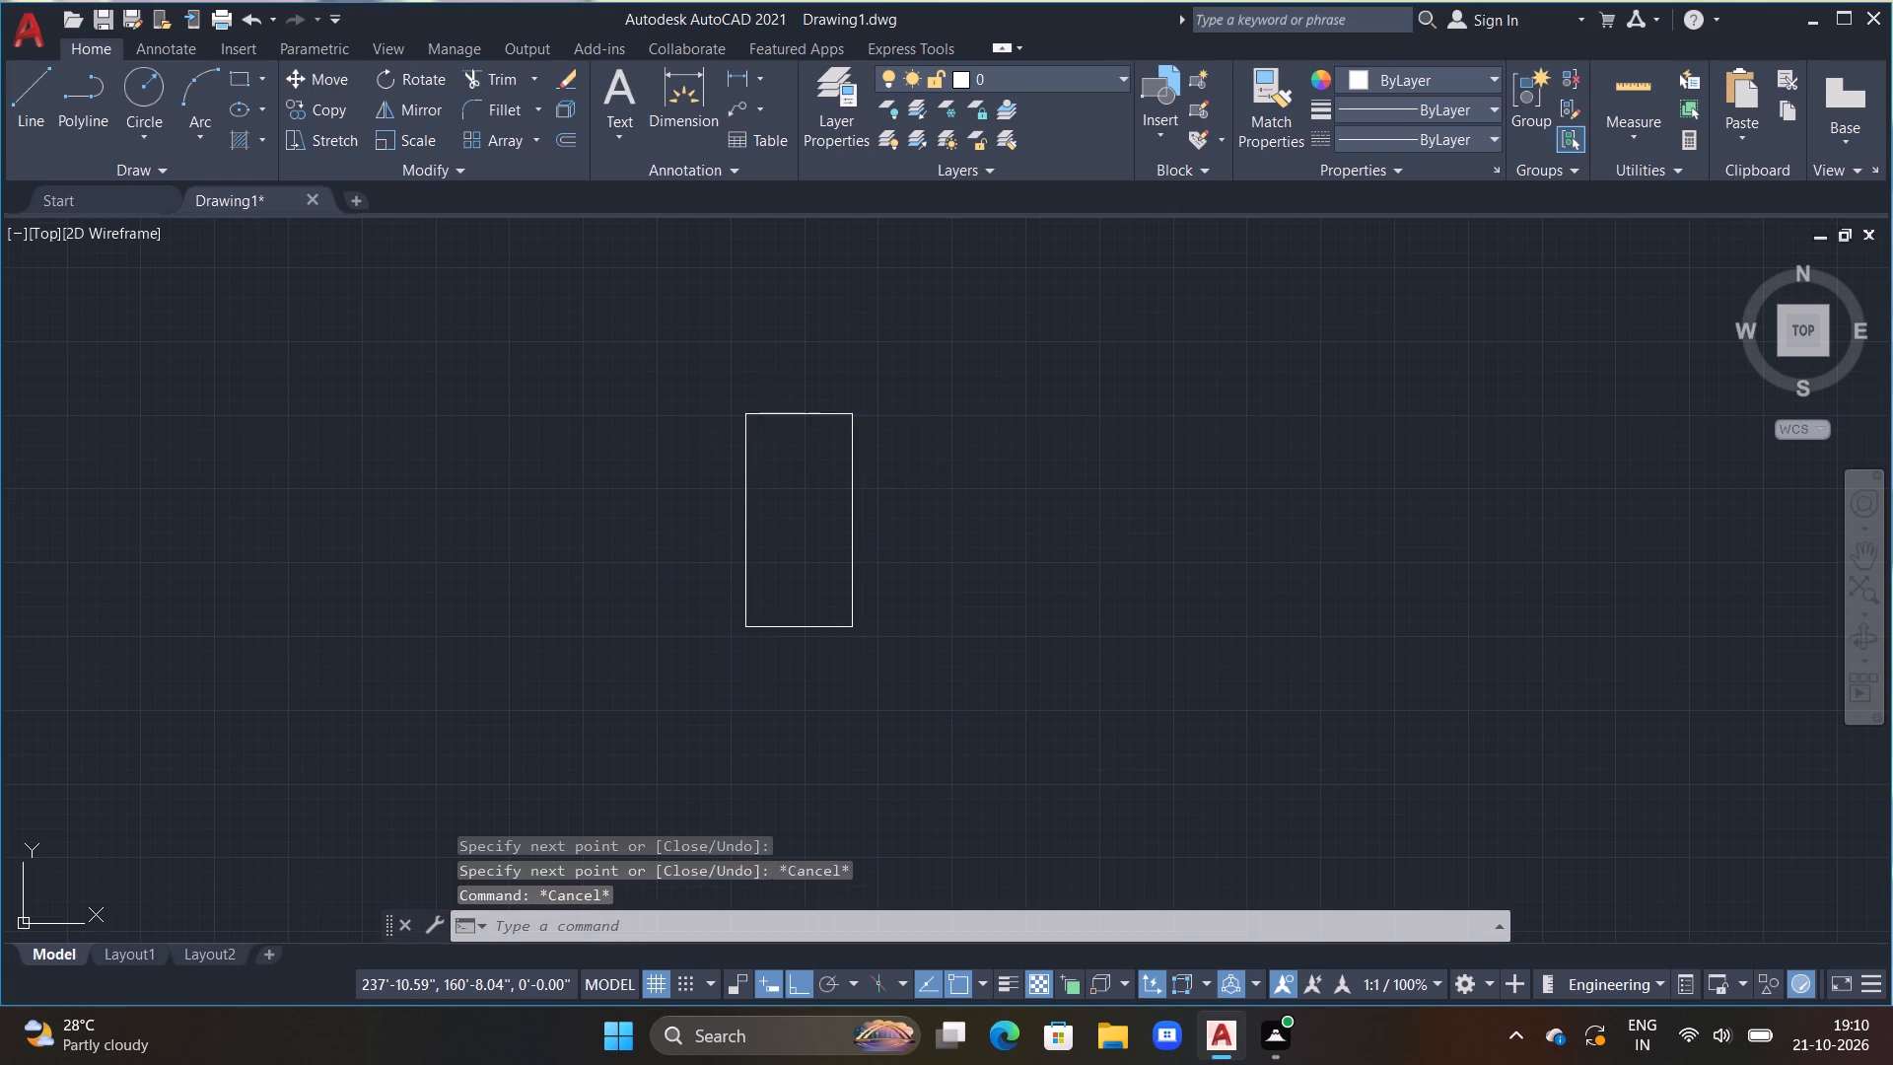
key("Escape")
Offset all four sides of the rectangle 9" inward to form the outer walls.
scroll(761, 437, "up", 1)
key("Escape")
key("Escape")
type("OFF")
key("space")
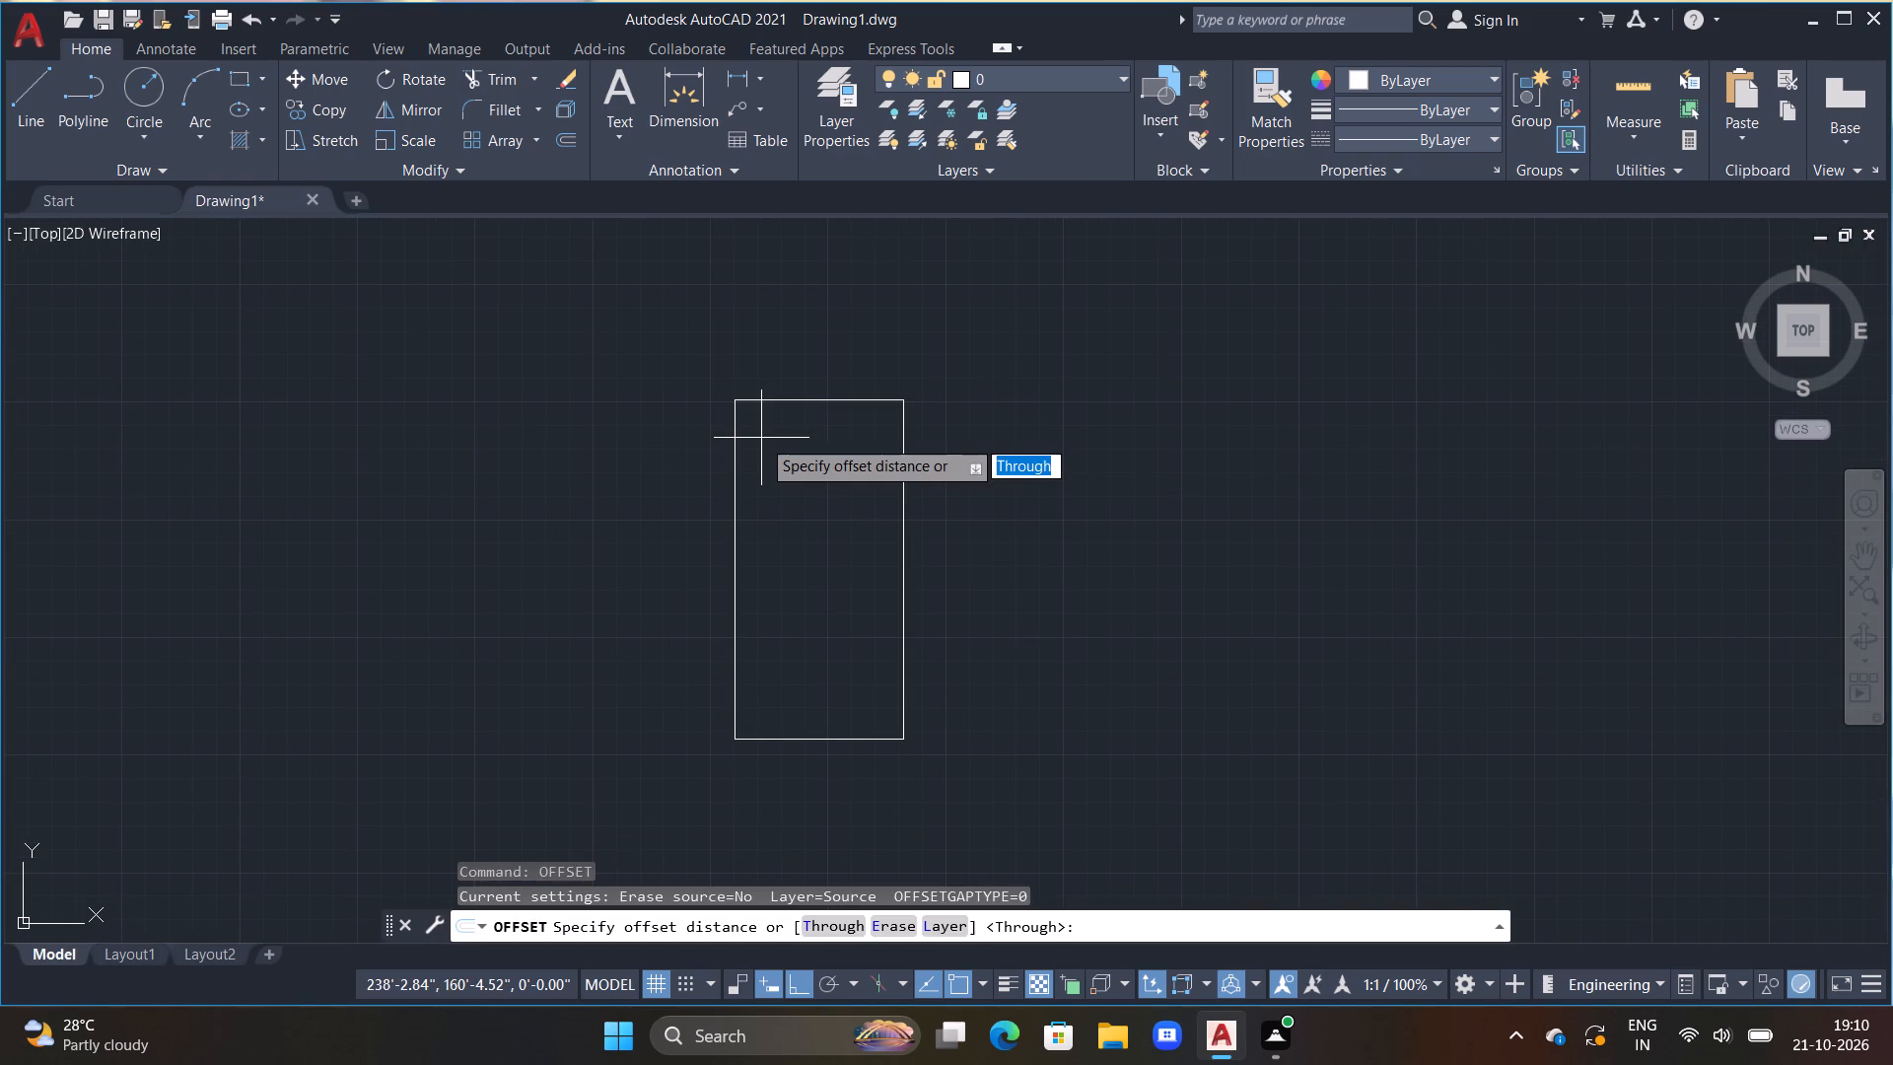
type("9\"")
key("Return")
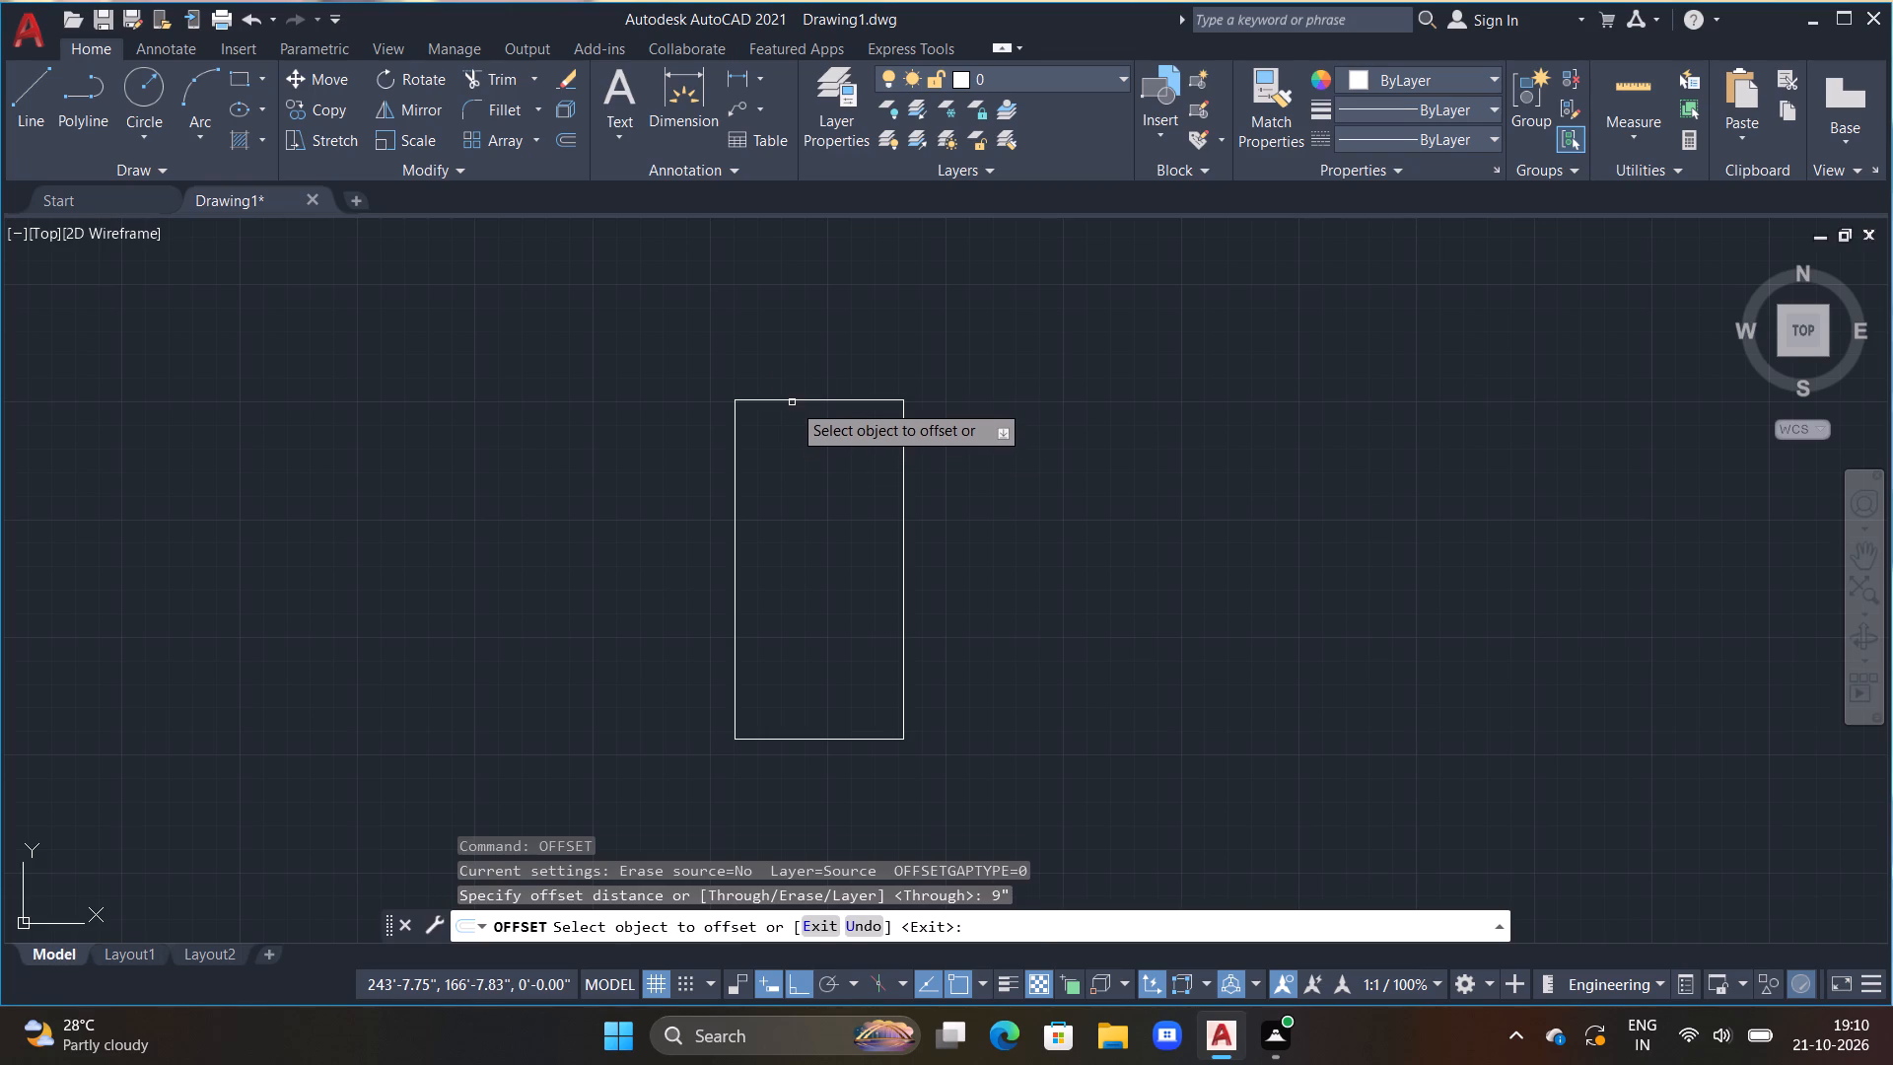
left_click_drag(792, 402, 792, 419)
left_click(776, 518)
left_click(734, 467)
left_click(788, 505)
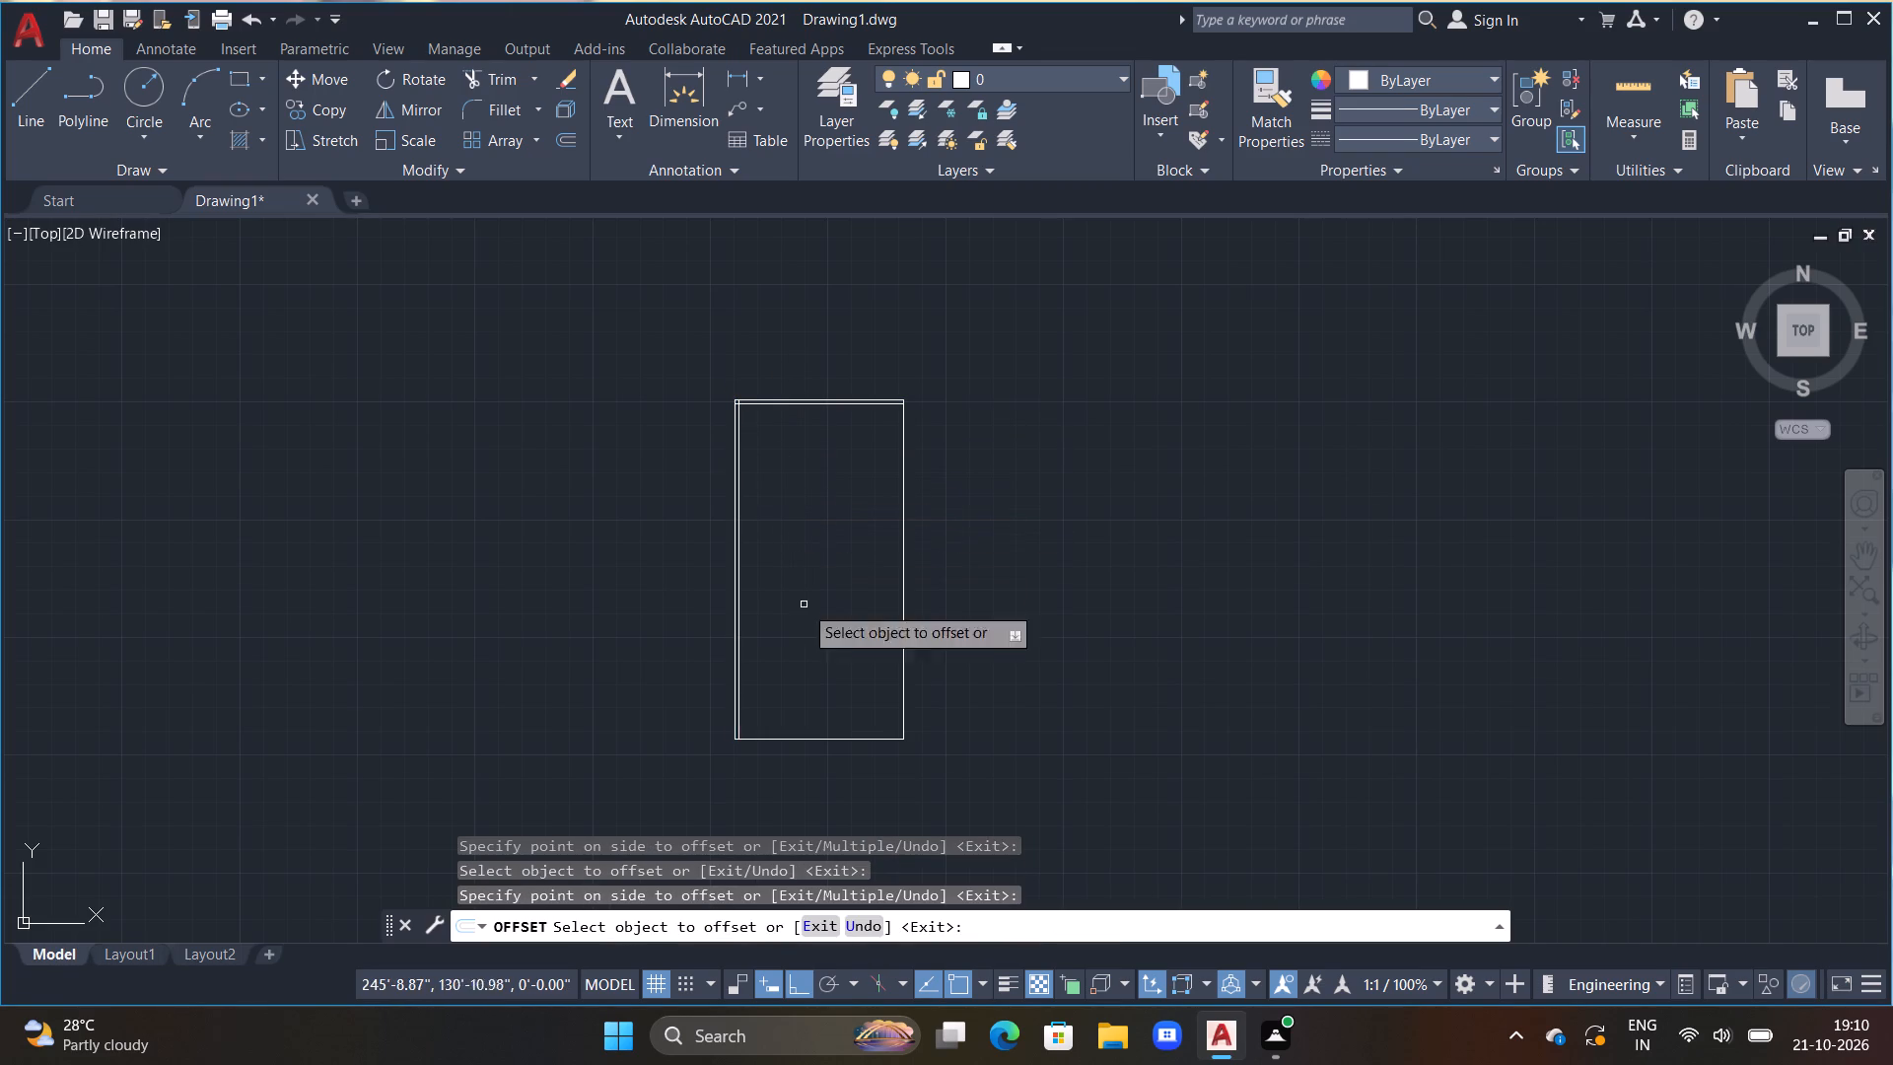
left_click(802, 738)
left_click(778, 674)
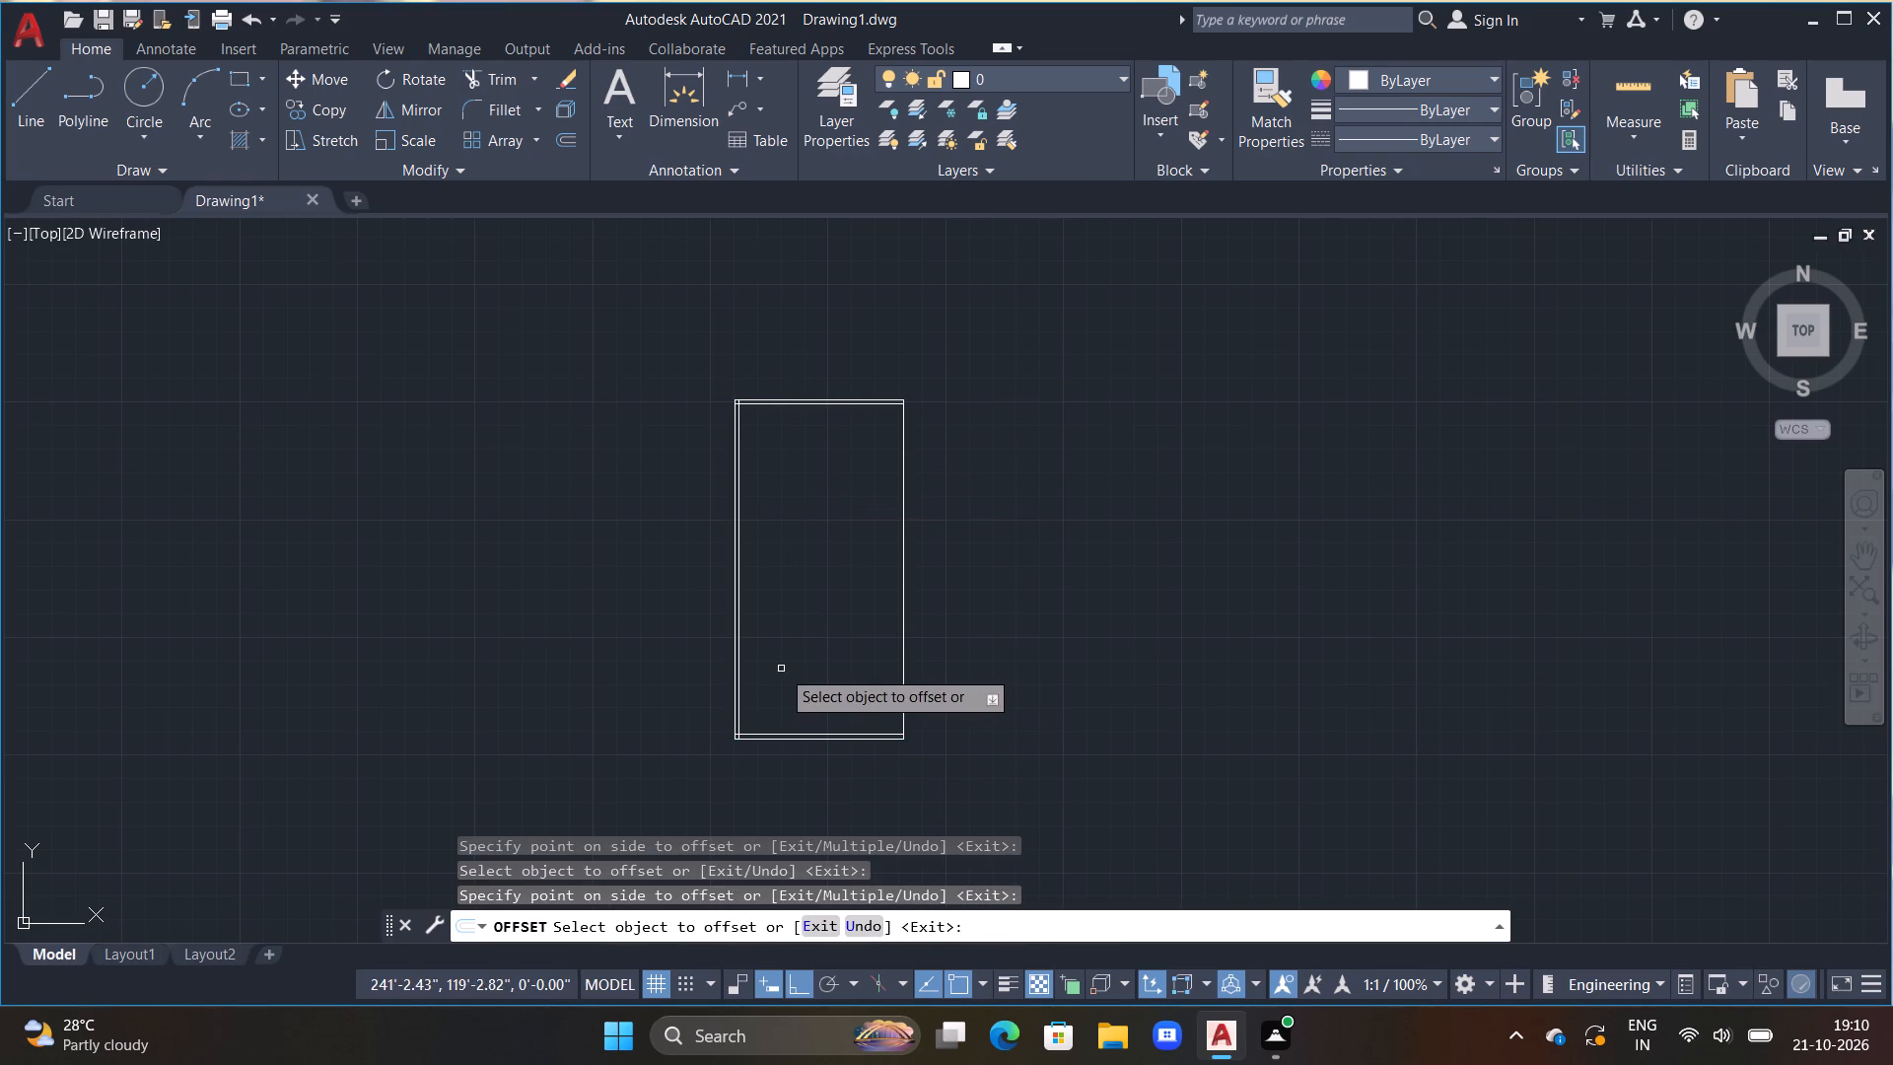
double_click(903, 534)
left_click(806, 538)
key("Escape")
scroll(833, 404, "up", 4)
key("Escape")
key("Escape")
Trim the overlapping ends of the inner wall lines at the two top corners.
middle_click_drag(650, 455, 733, 490)
scroll(653, 459, "down", 1)
scroll(733, 490, "up", 1)
type("TR")
key("space")
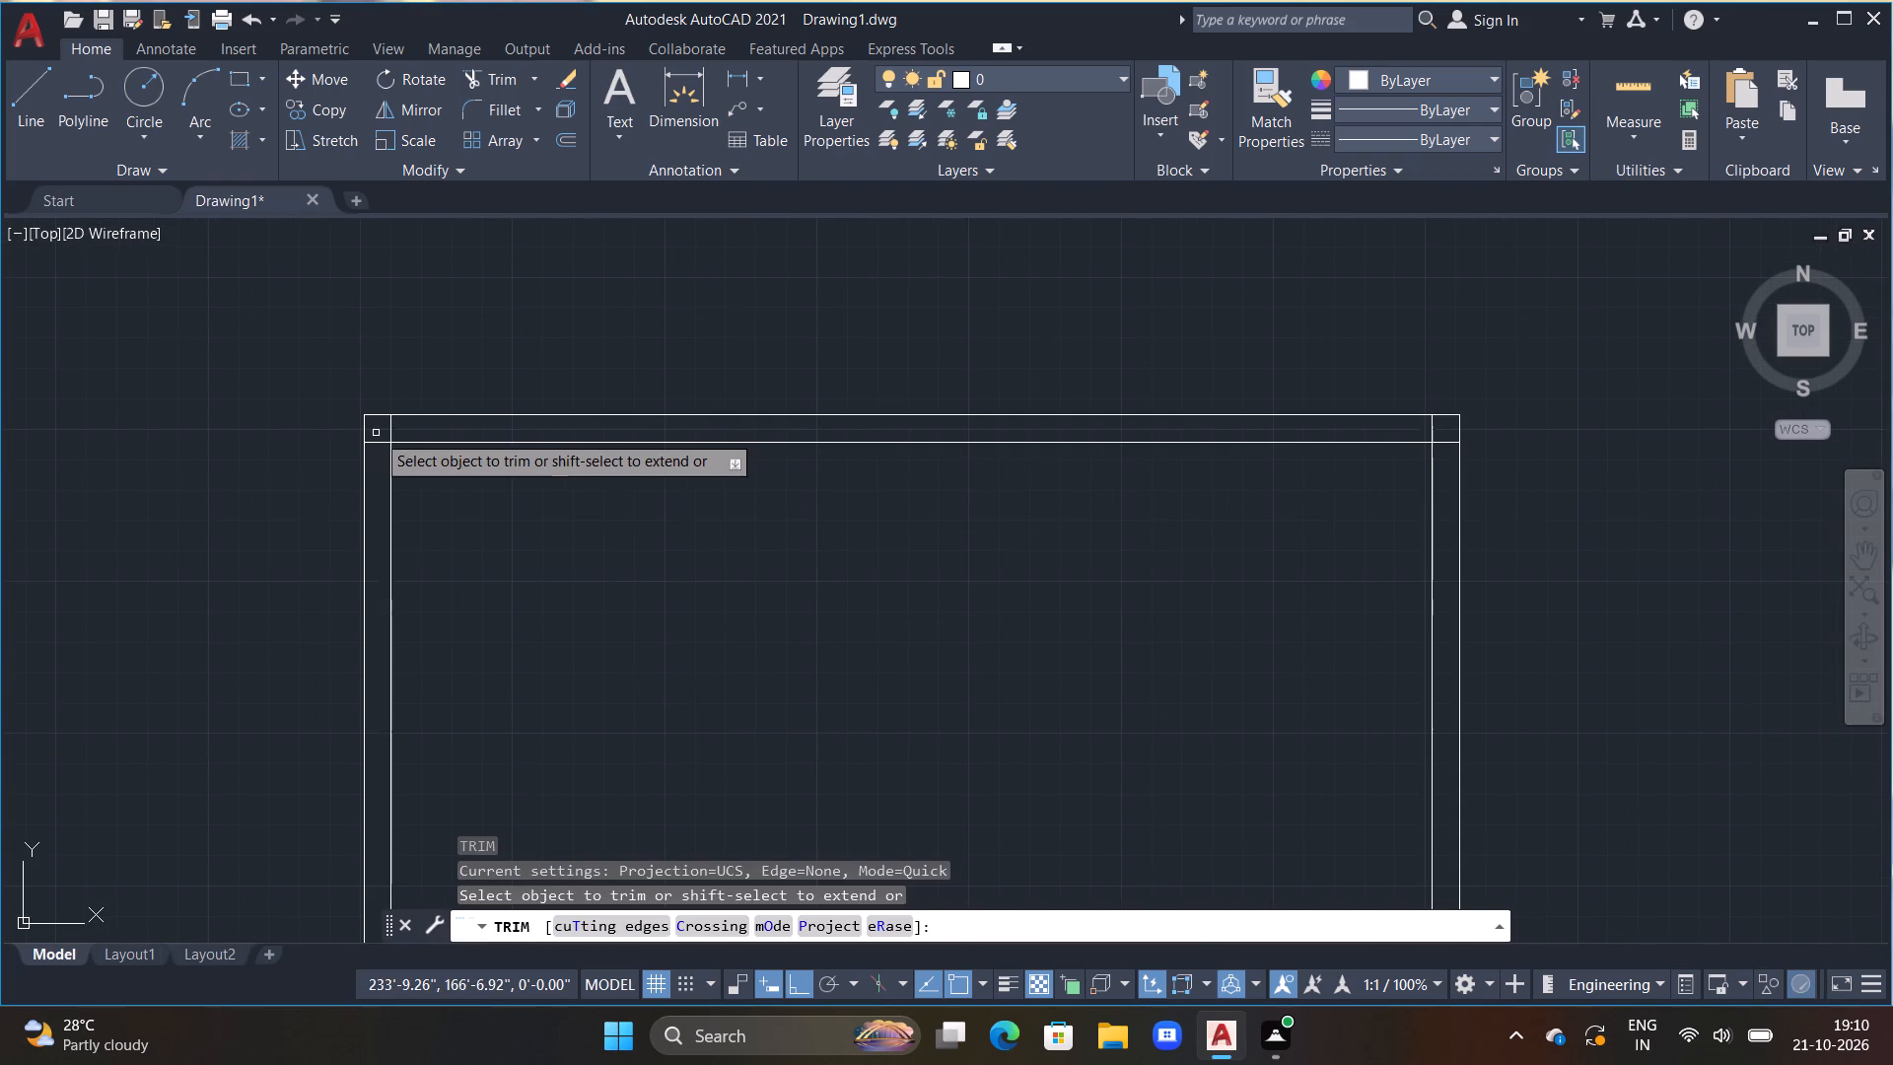
left_click(377, 445)
left_click(383, 429)
left_click_drag(386, 429, 397, 426)
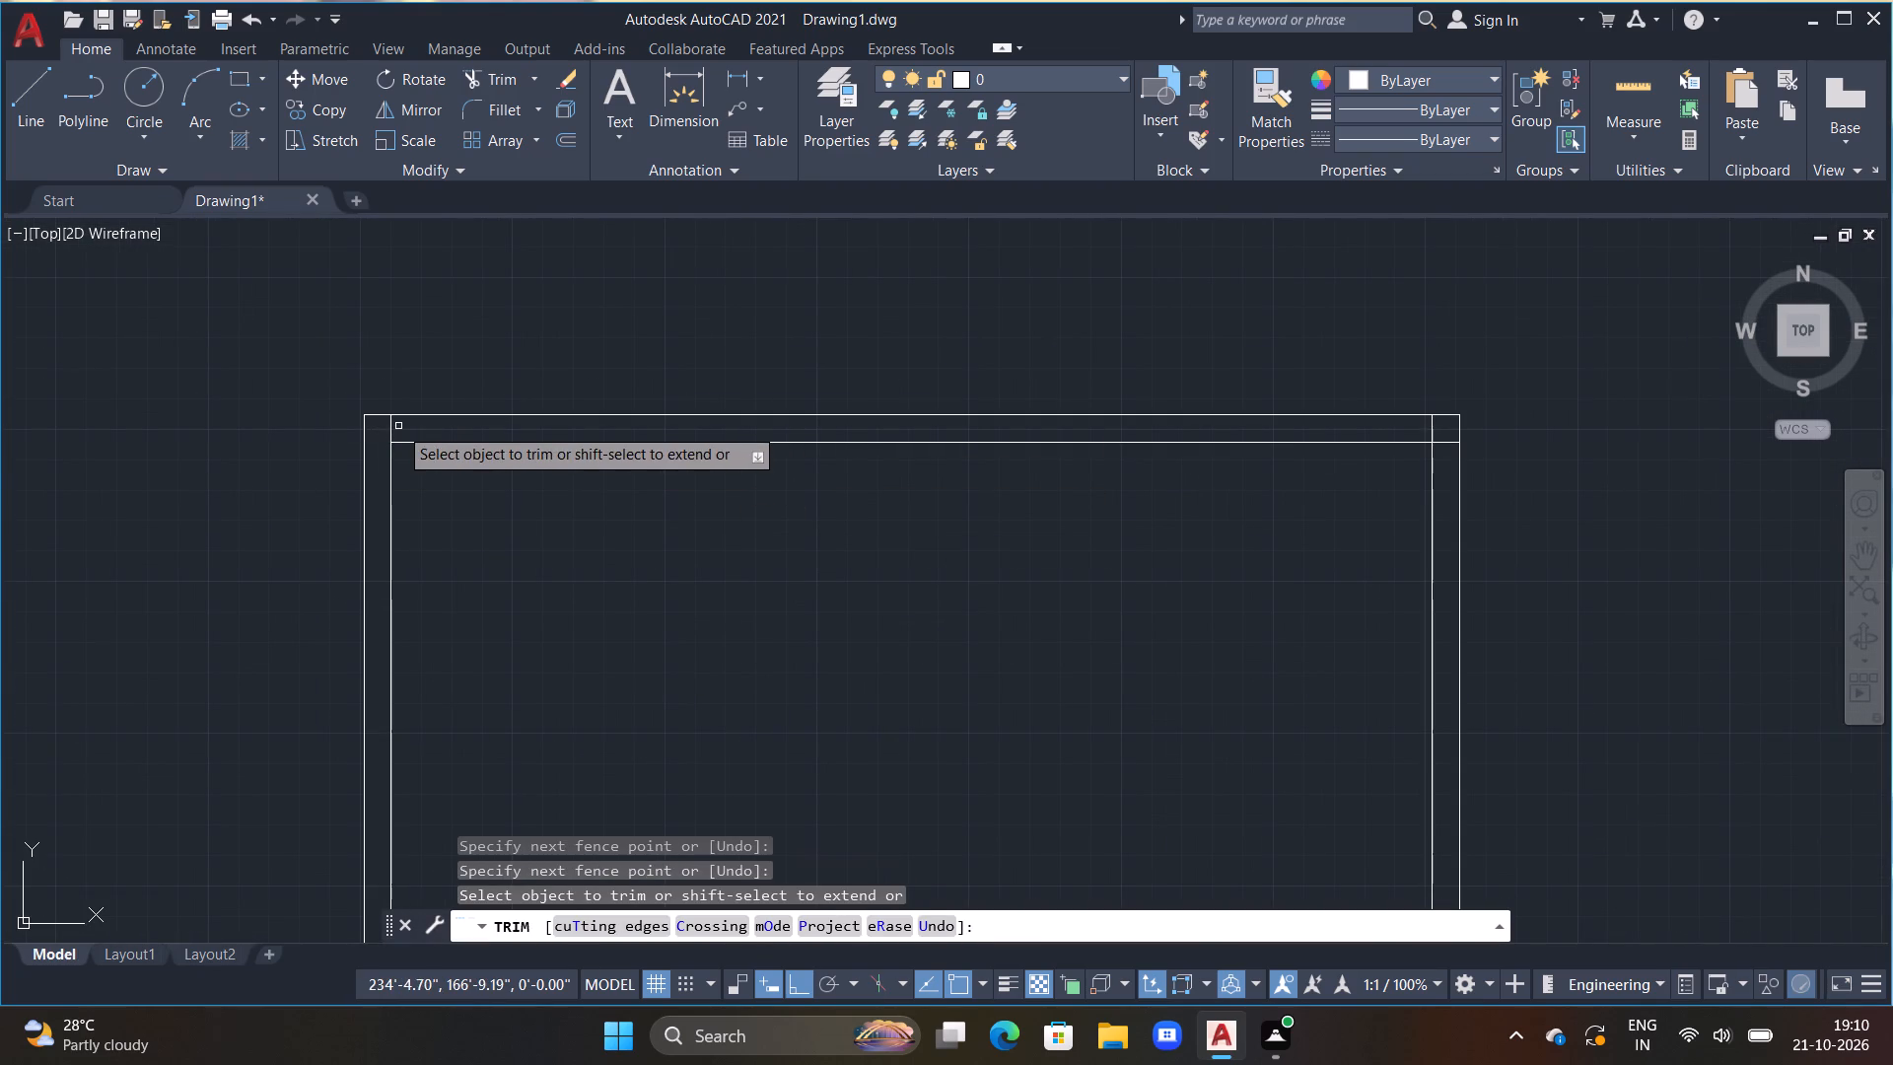
left_click(392, 426)
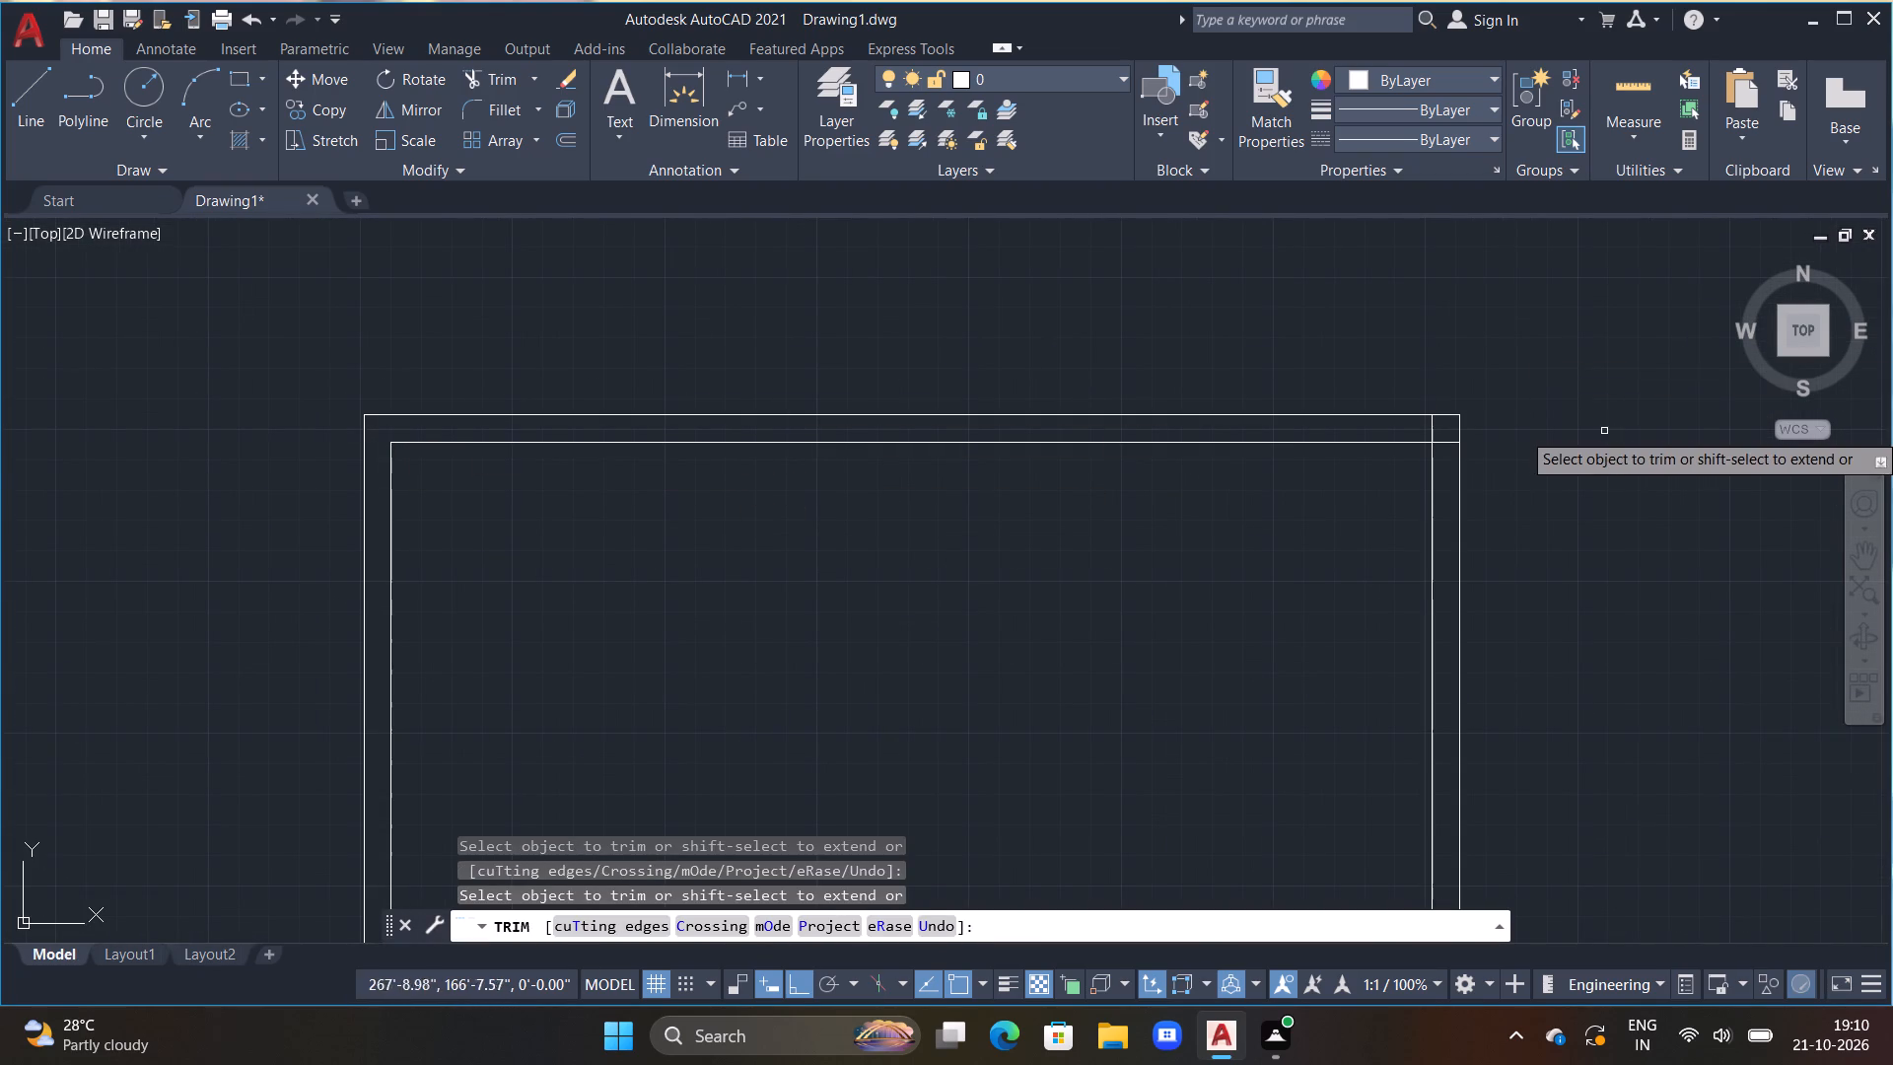
left_click(1451, 440)
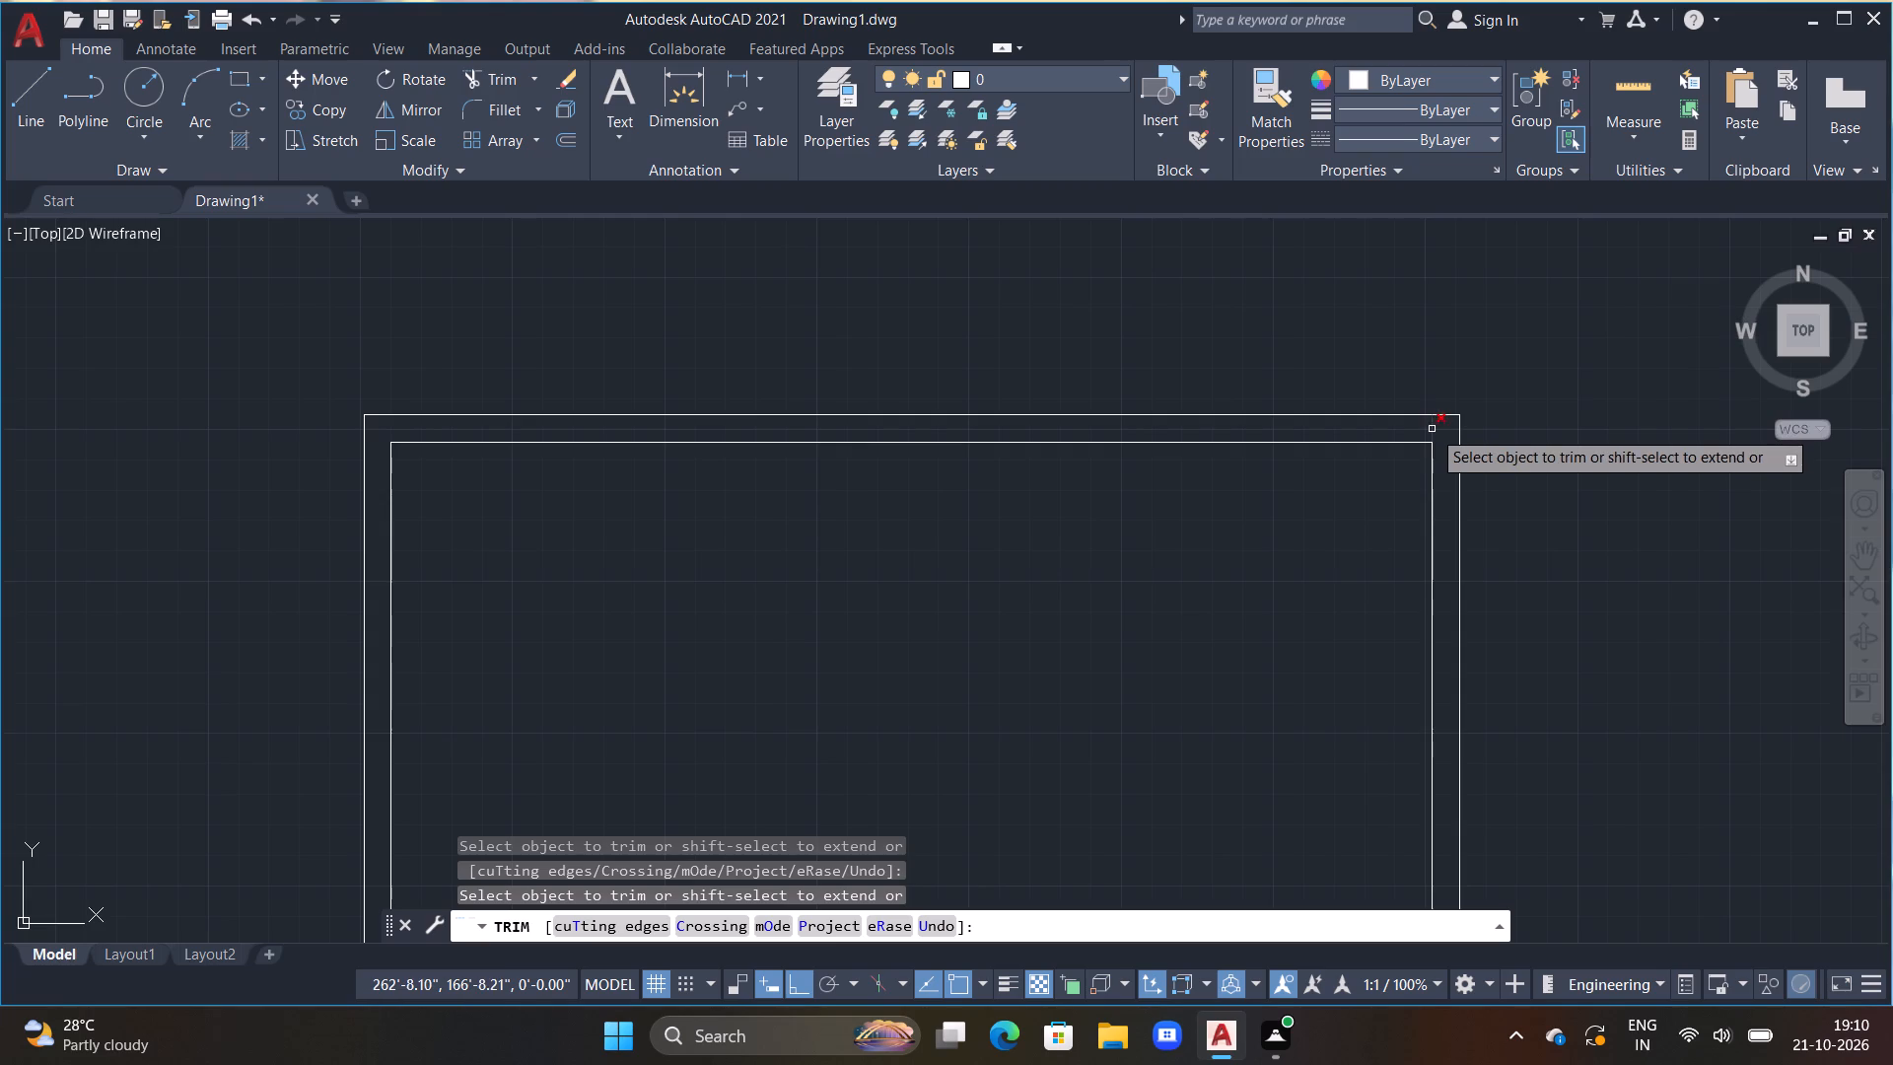
double_click(1432, 429)
Trim the overlapping ends of the inner wall lines at the two bottom corners.
scroll(881, 585, "down", 3)
middle_click_drag(902, 626, 903, 357)
middle_click_drag(860, 723, 902, 446)
scroll(902, 446, "up", 1)
scroll(827, 564, "up", 2)
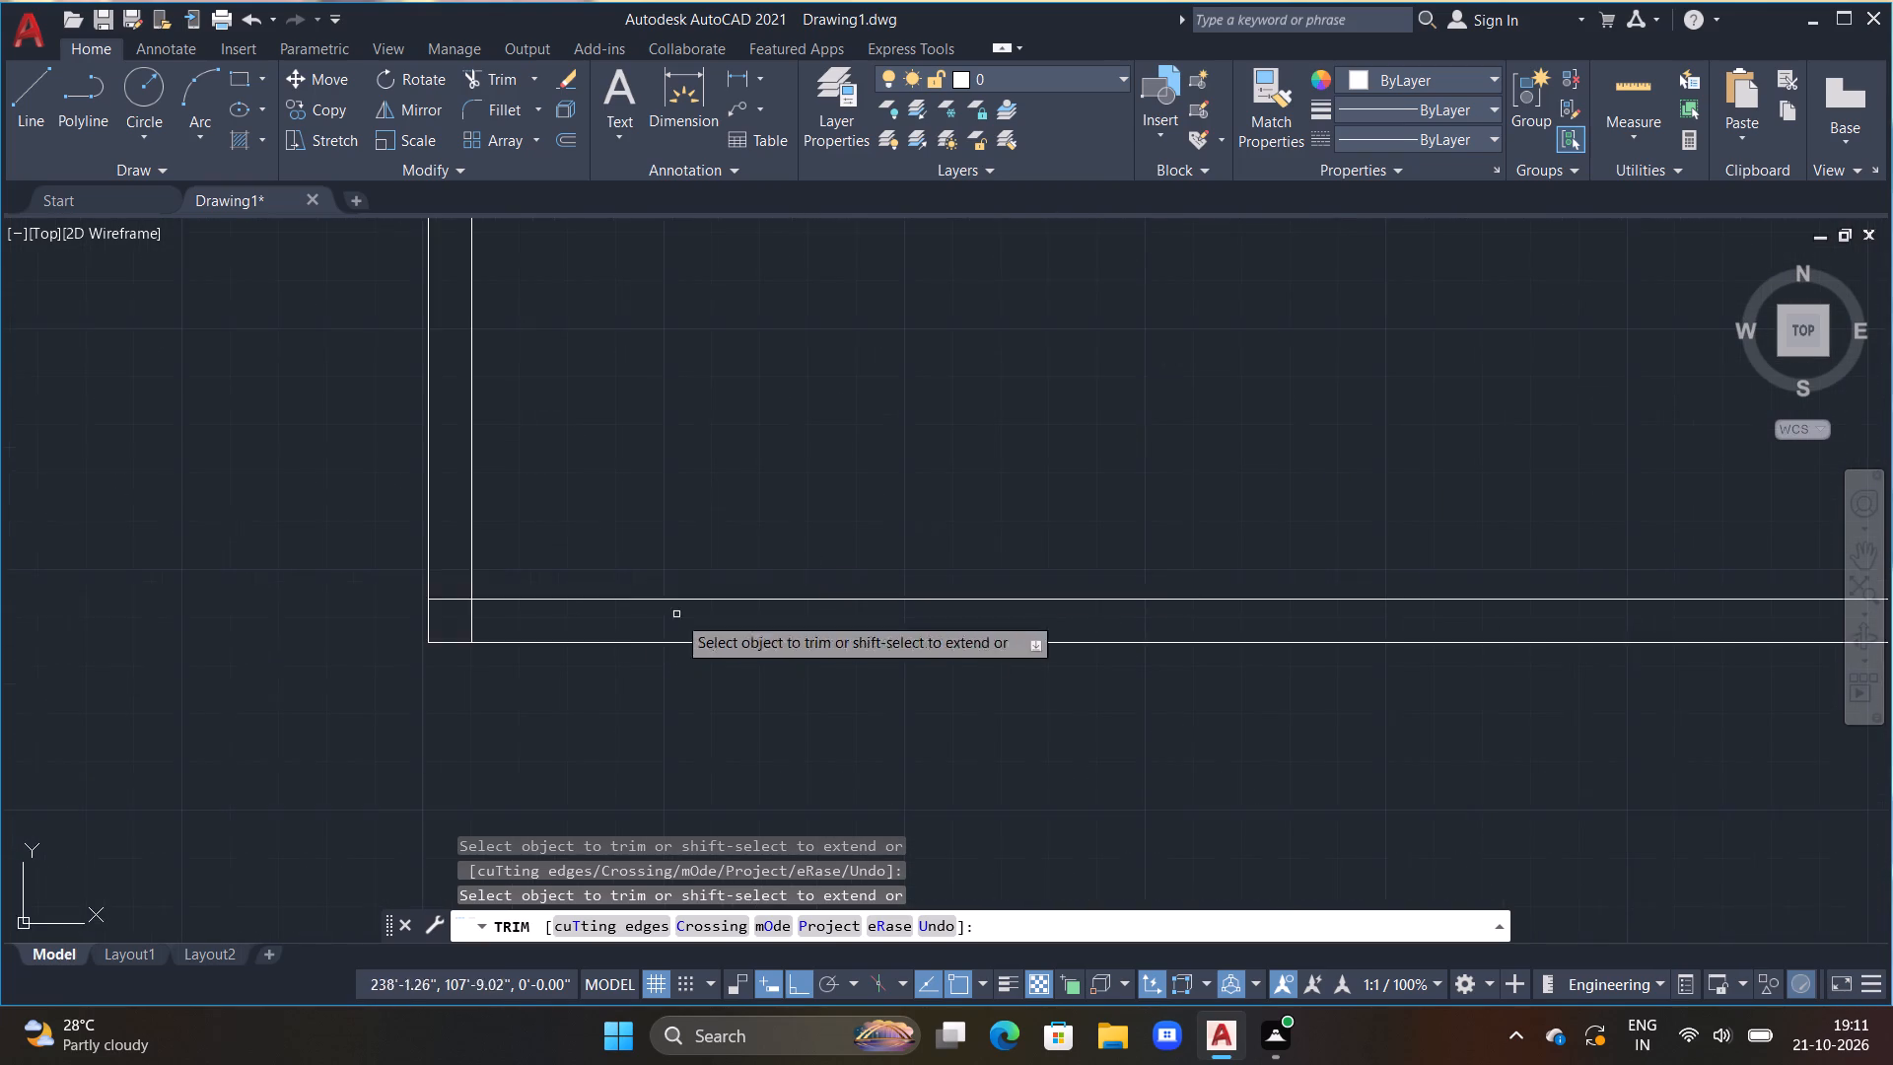
scroll(676, 614, "up", 3)
left_click_drag(178, 544, 252, 609)
scroll(270, 628, "down", 4)
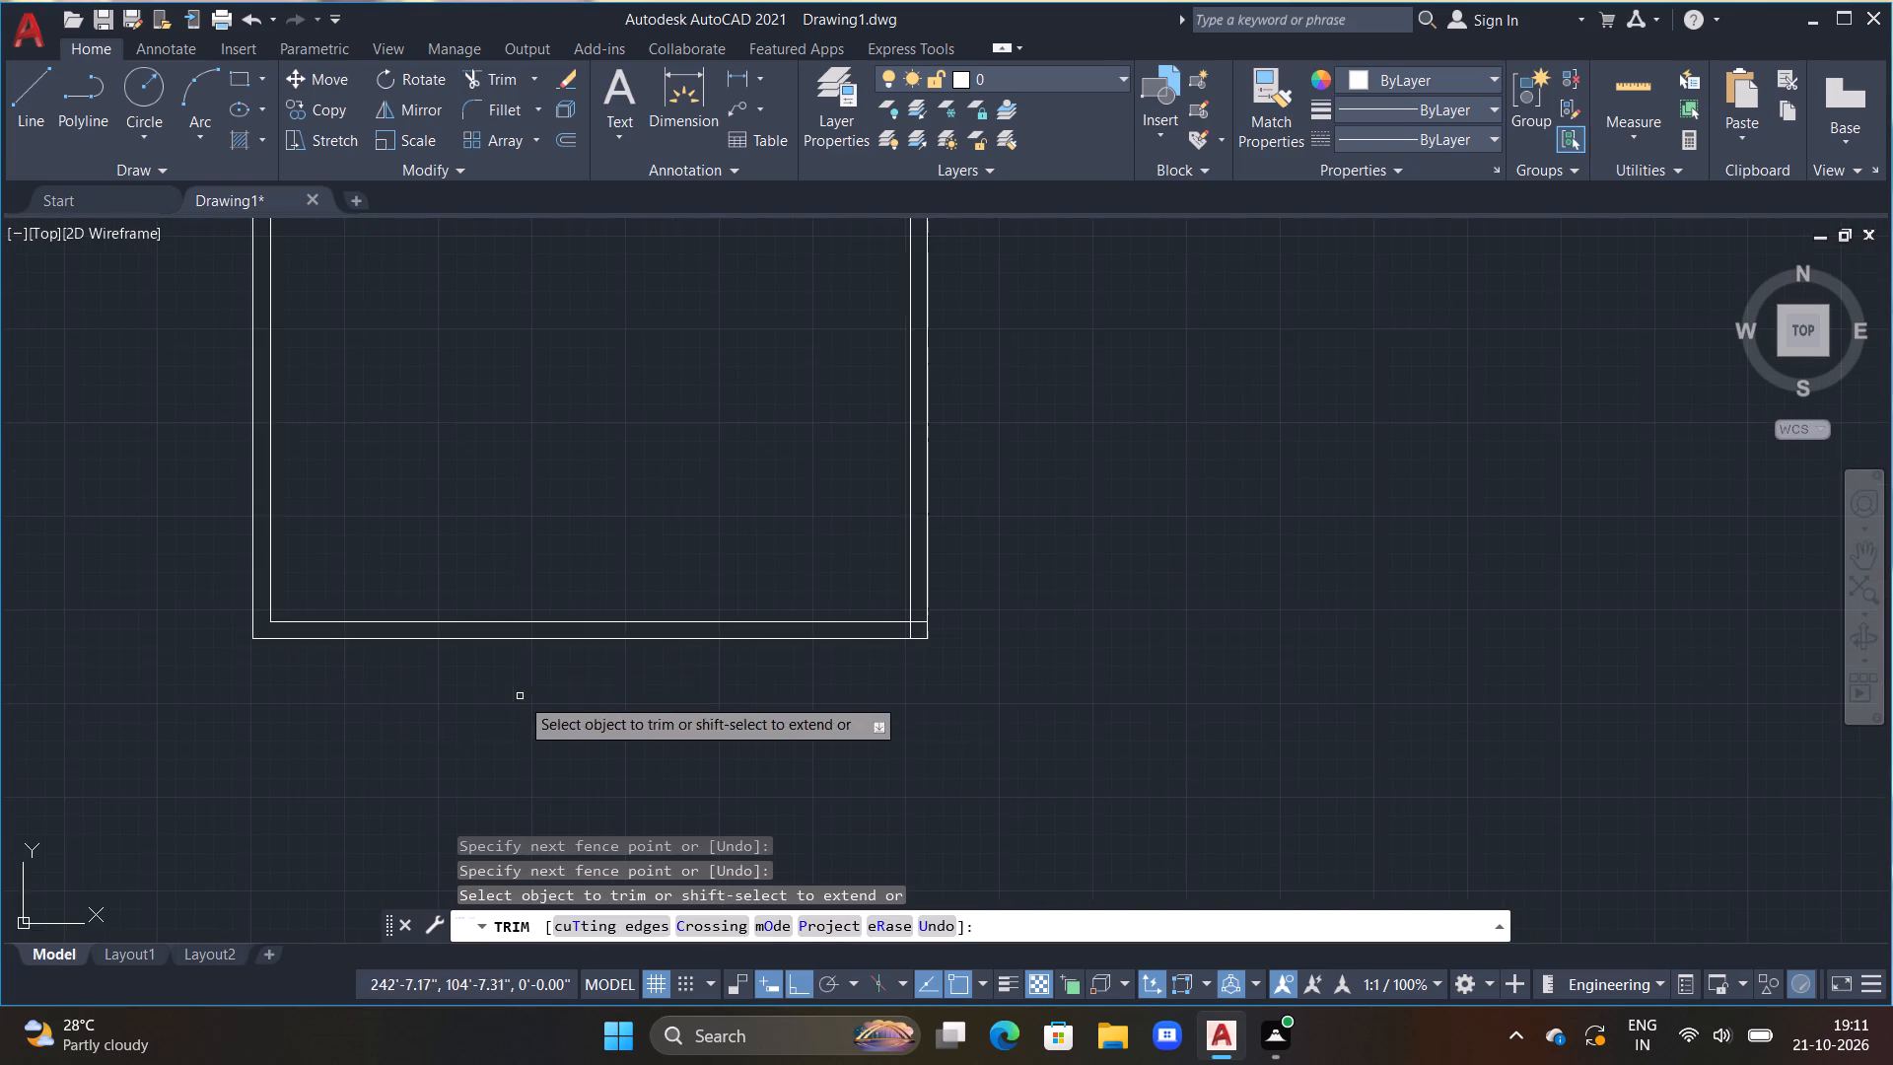
scroll(975, 670, "up", 3)
scroll(749, 566, "up", 1)
left_click_drag(736, 408, 718, 439)
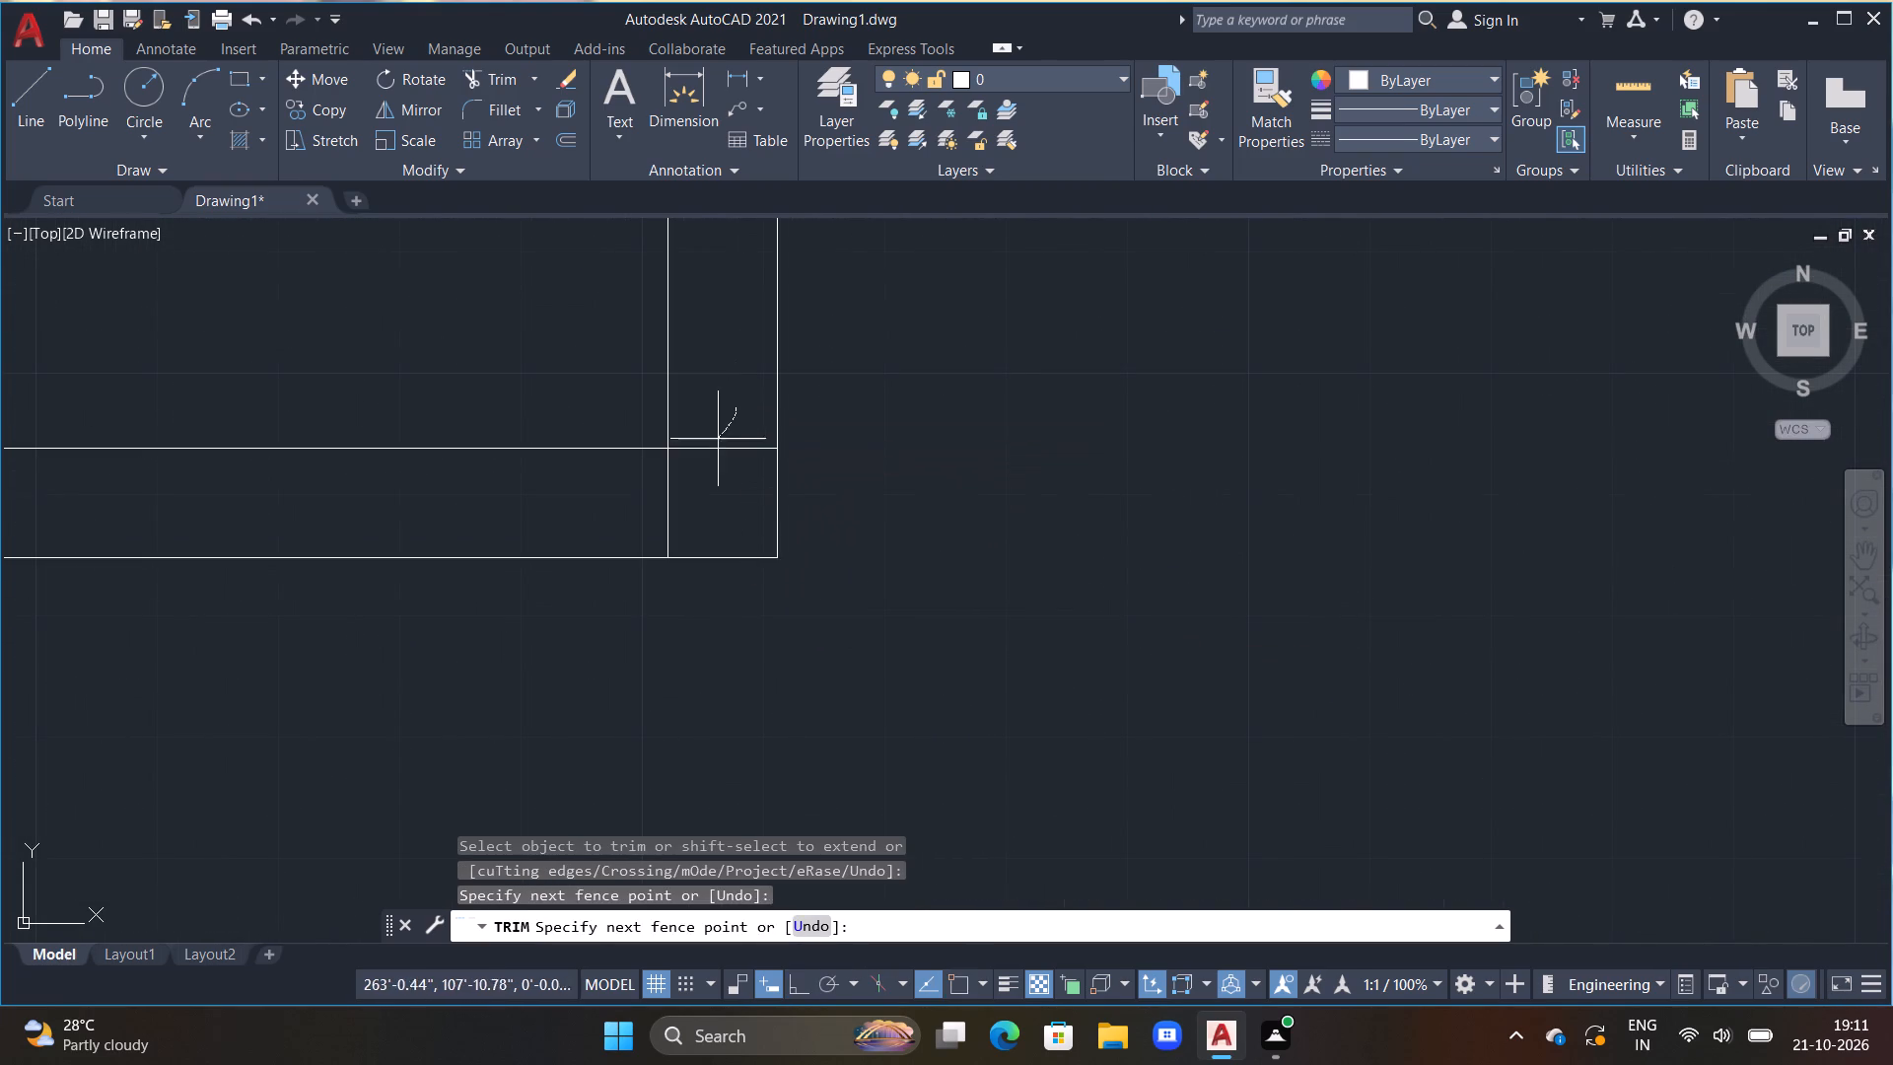
left_click_drag(718, 439, 658, 492)
scroll(655, 494, "down", 4)
key("Escape")
key("Escape")
key("Escape")
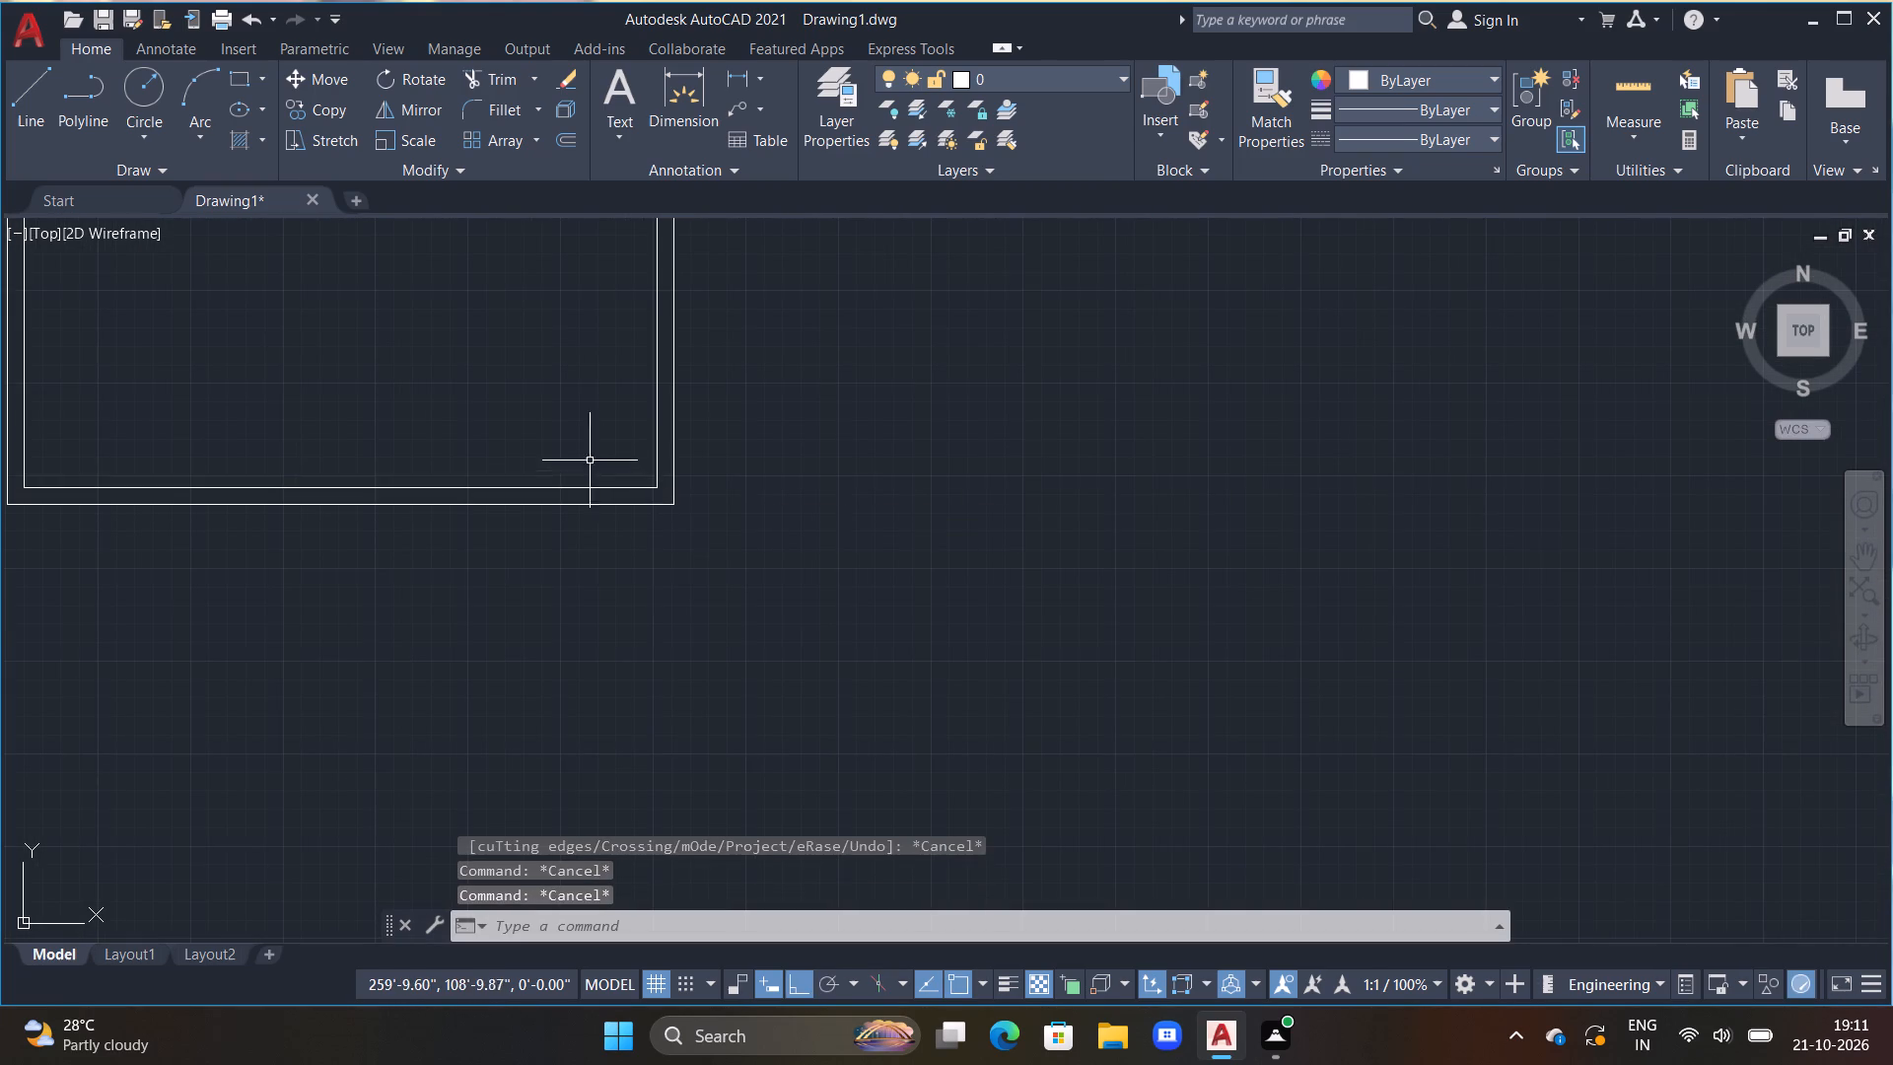
Create a vertical partition by offsetting the left wall's inner line 6'8" to the right, and the resulting line another 4.5".
middle_click_drag(566, 444, 1004, 690)
key("Escape")
key("Escape")
middle_click_drag(840, 587, 946, 865)
middle_click_drag(840, 578, 866, 845)
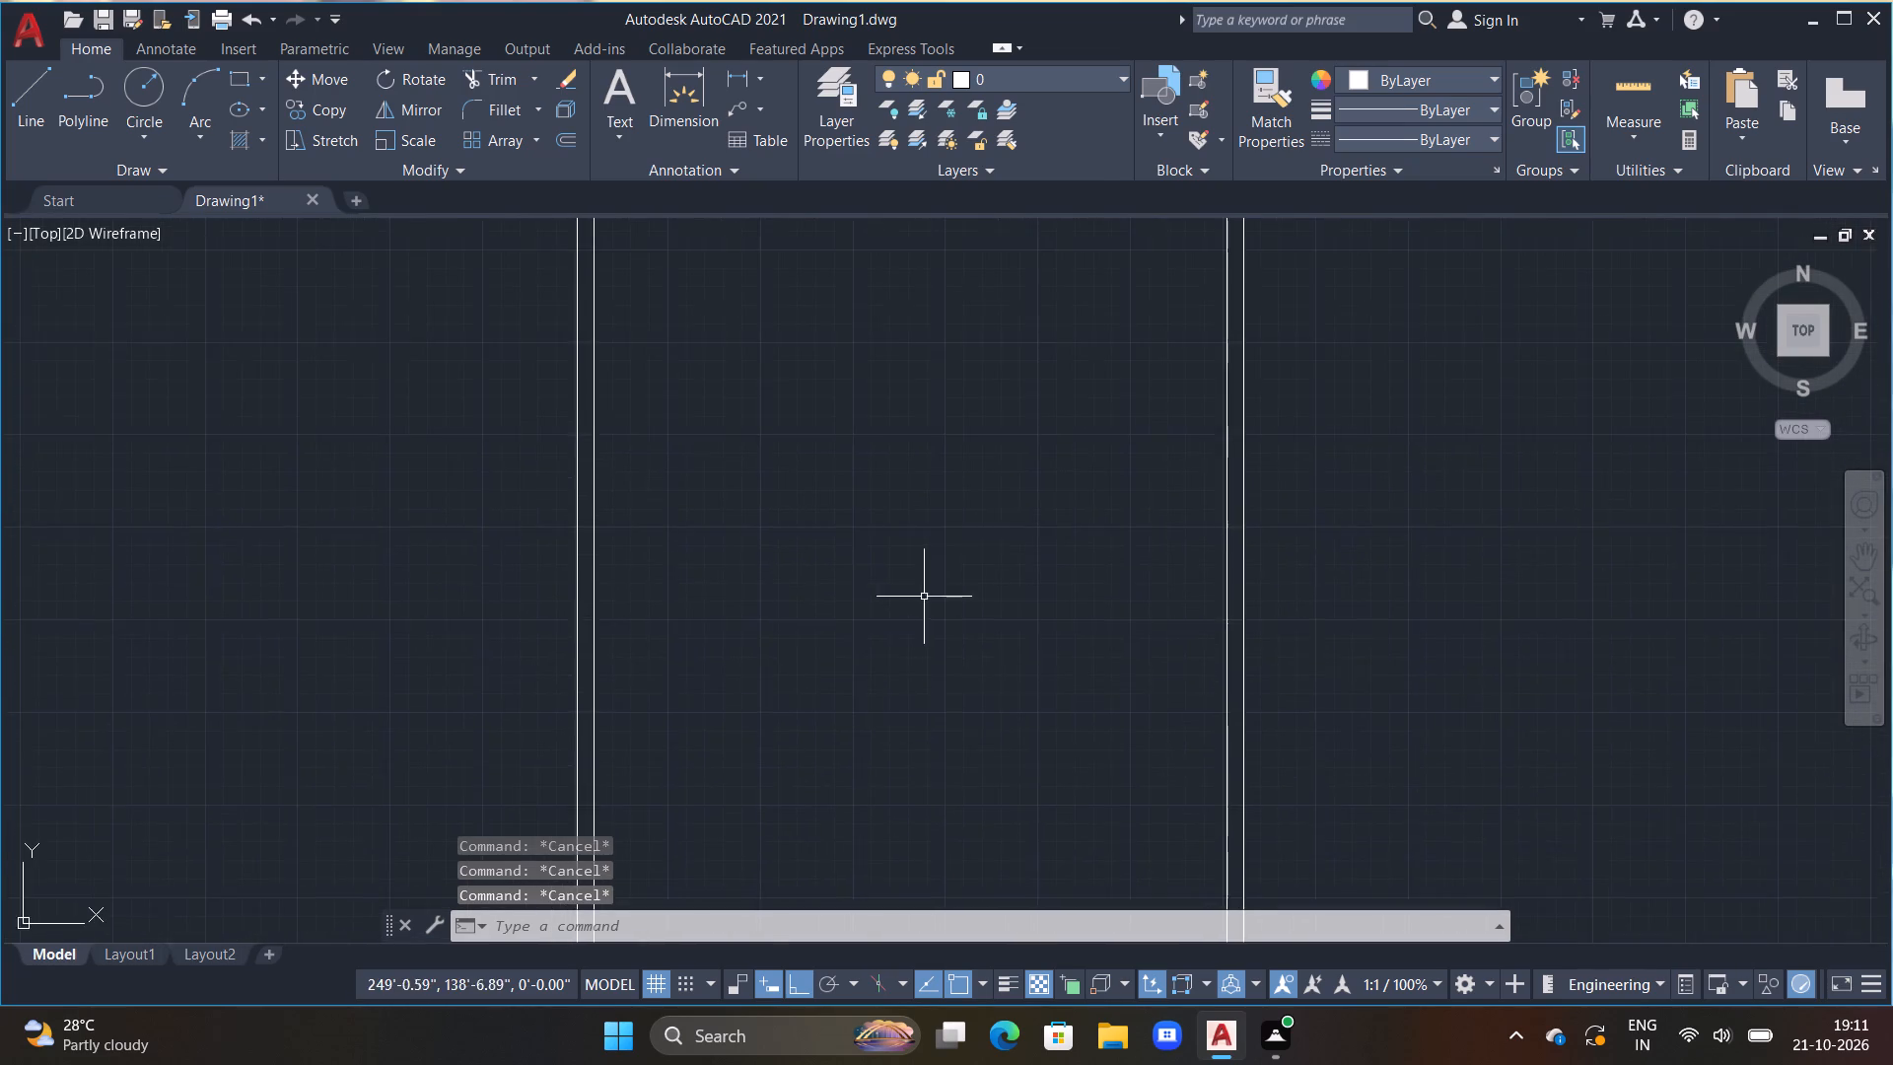
middle_click_drag(929, 600, 931, 709)
scroll(933, 661, "down", 1)
middle_click_drag(946, 603, 944, 725)
scroll(941, 685, "up", 1)
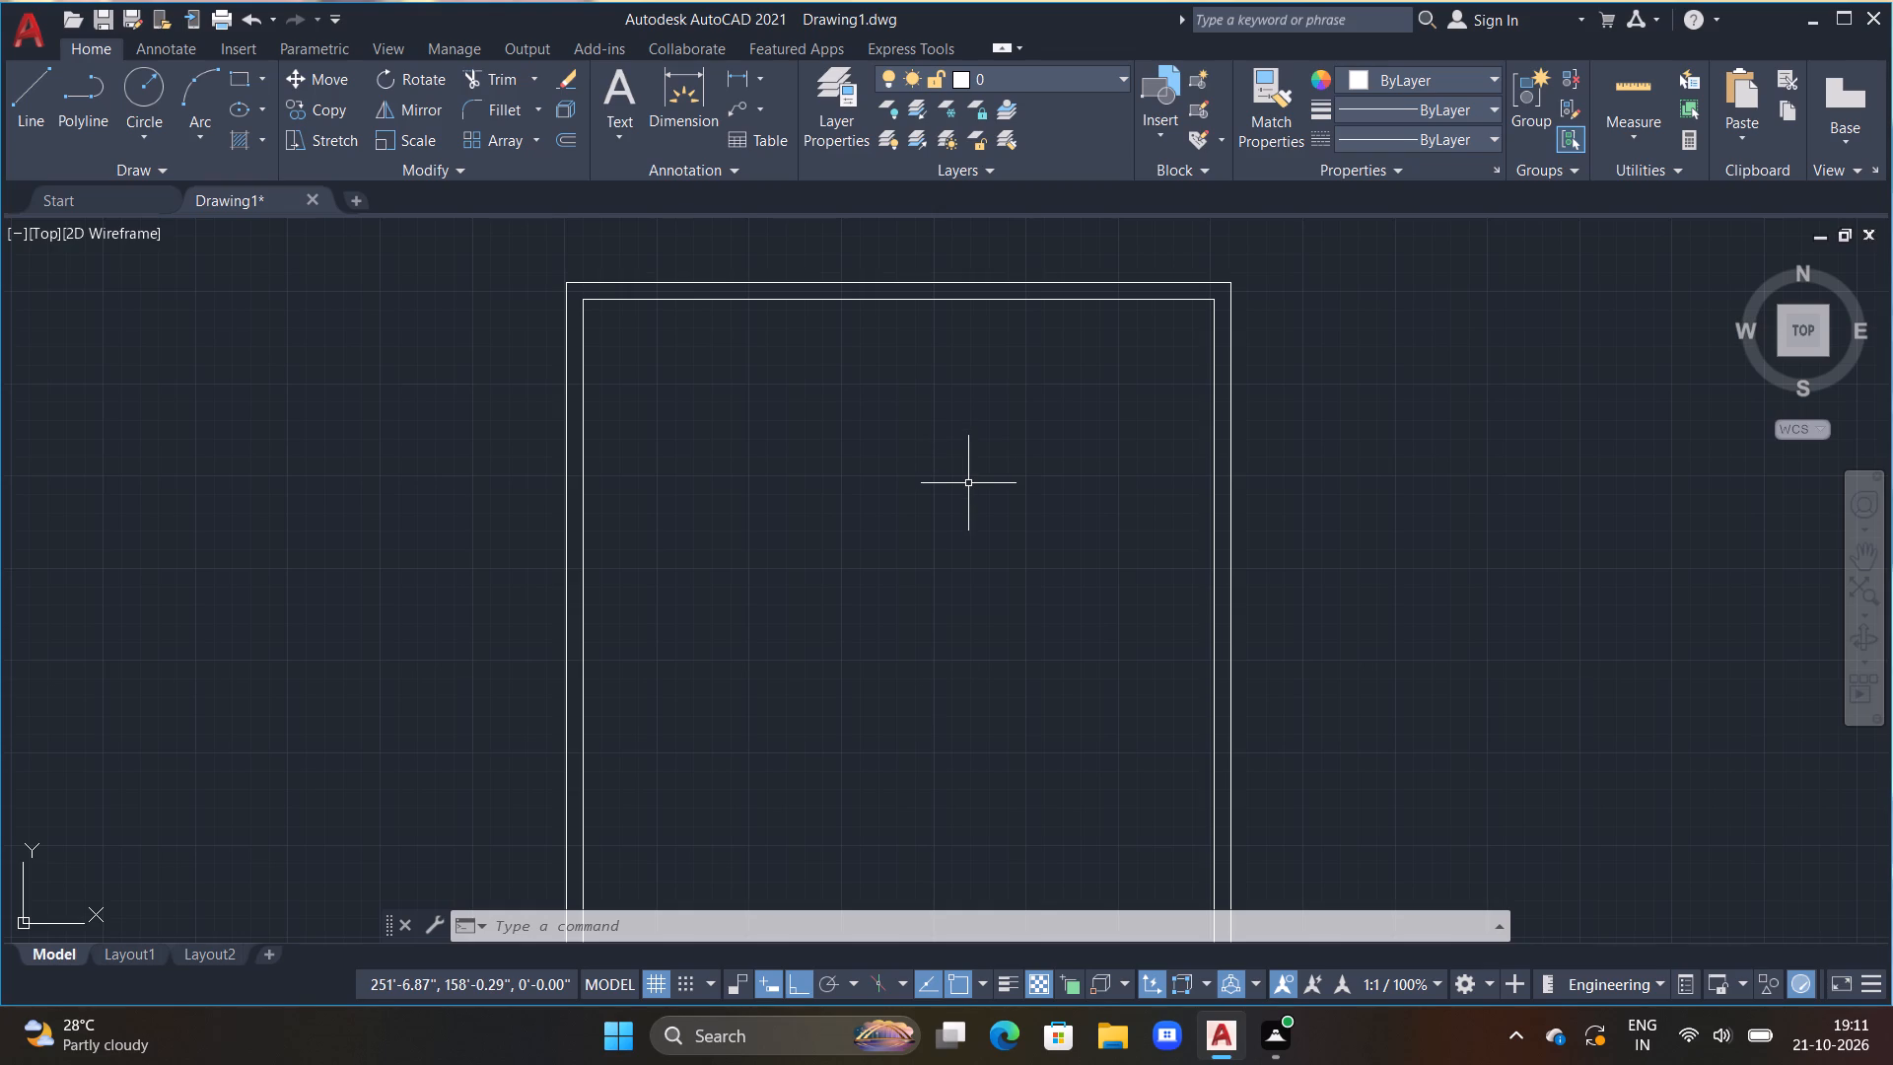
type("OFF")
key("space")
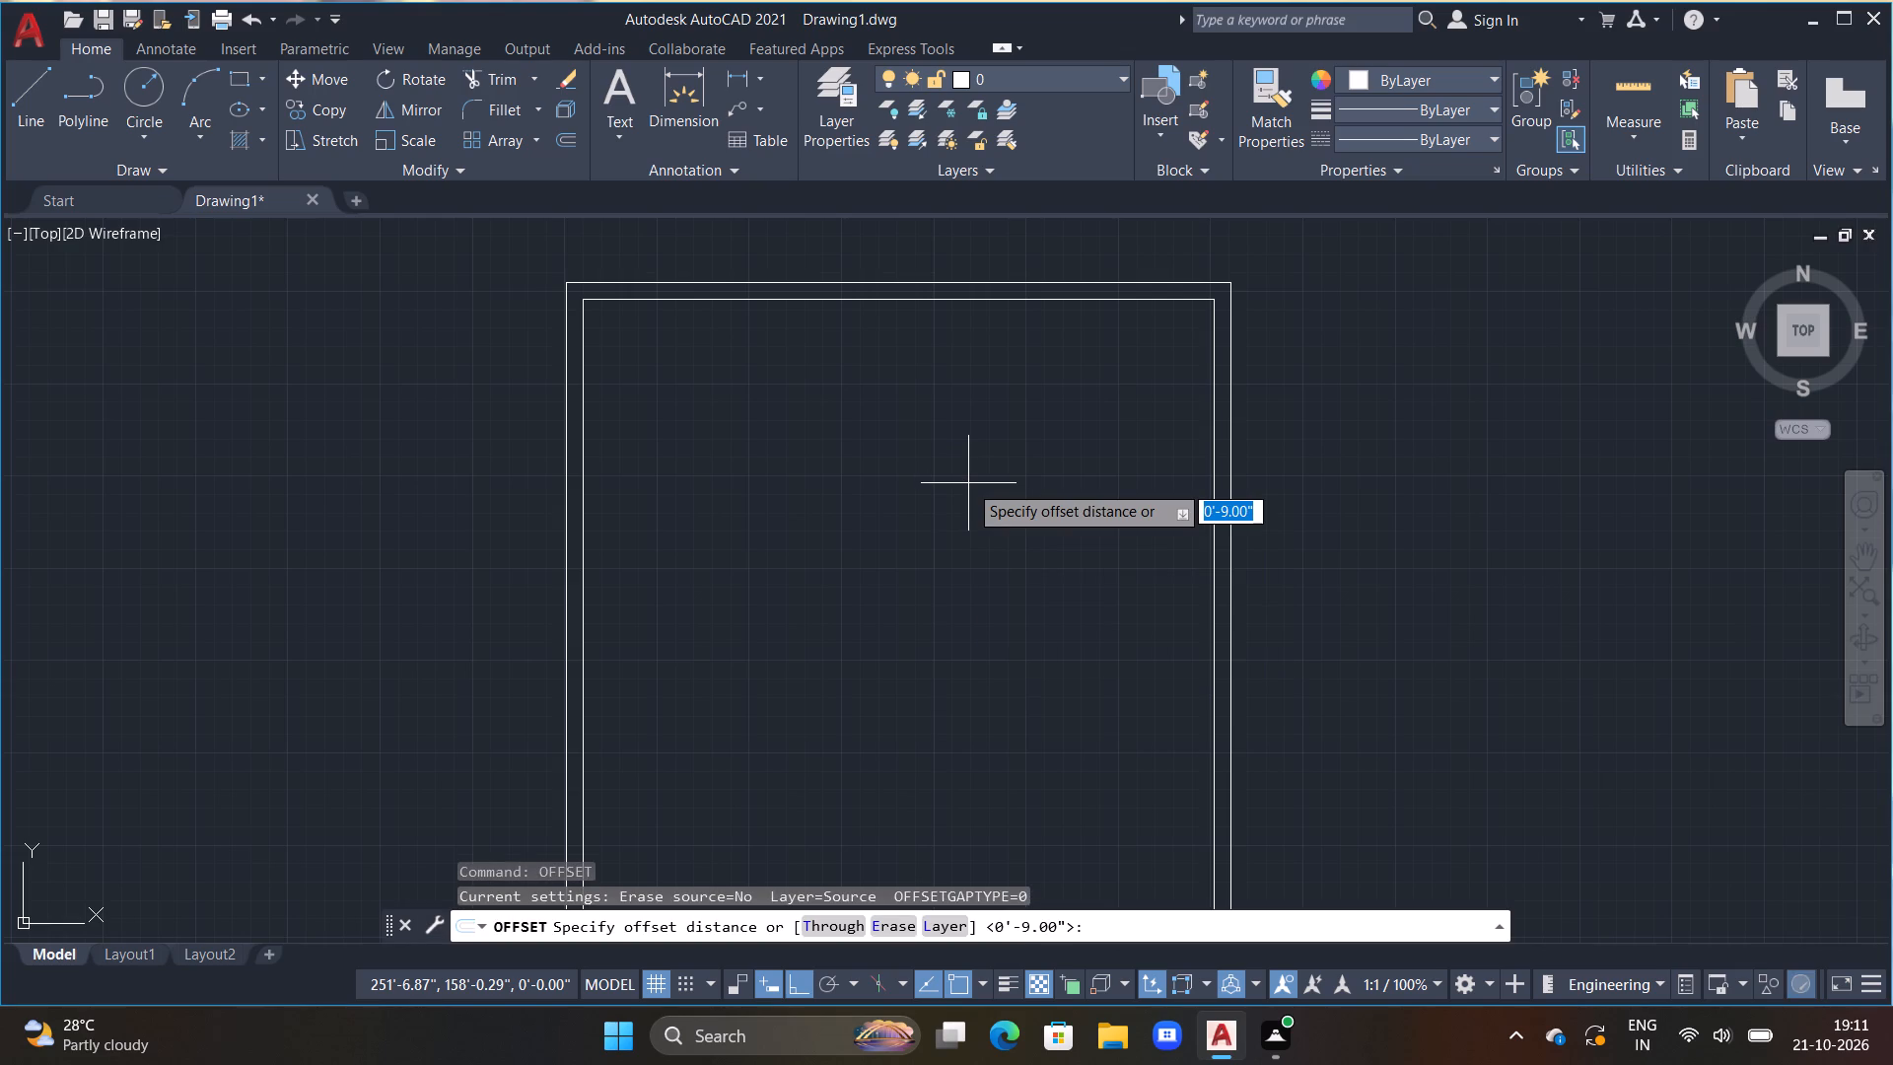
type("6'")
type("8\"")
key("Return")
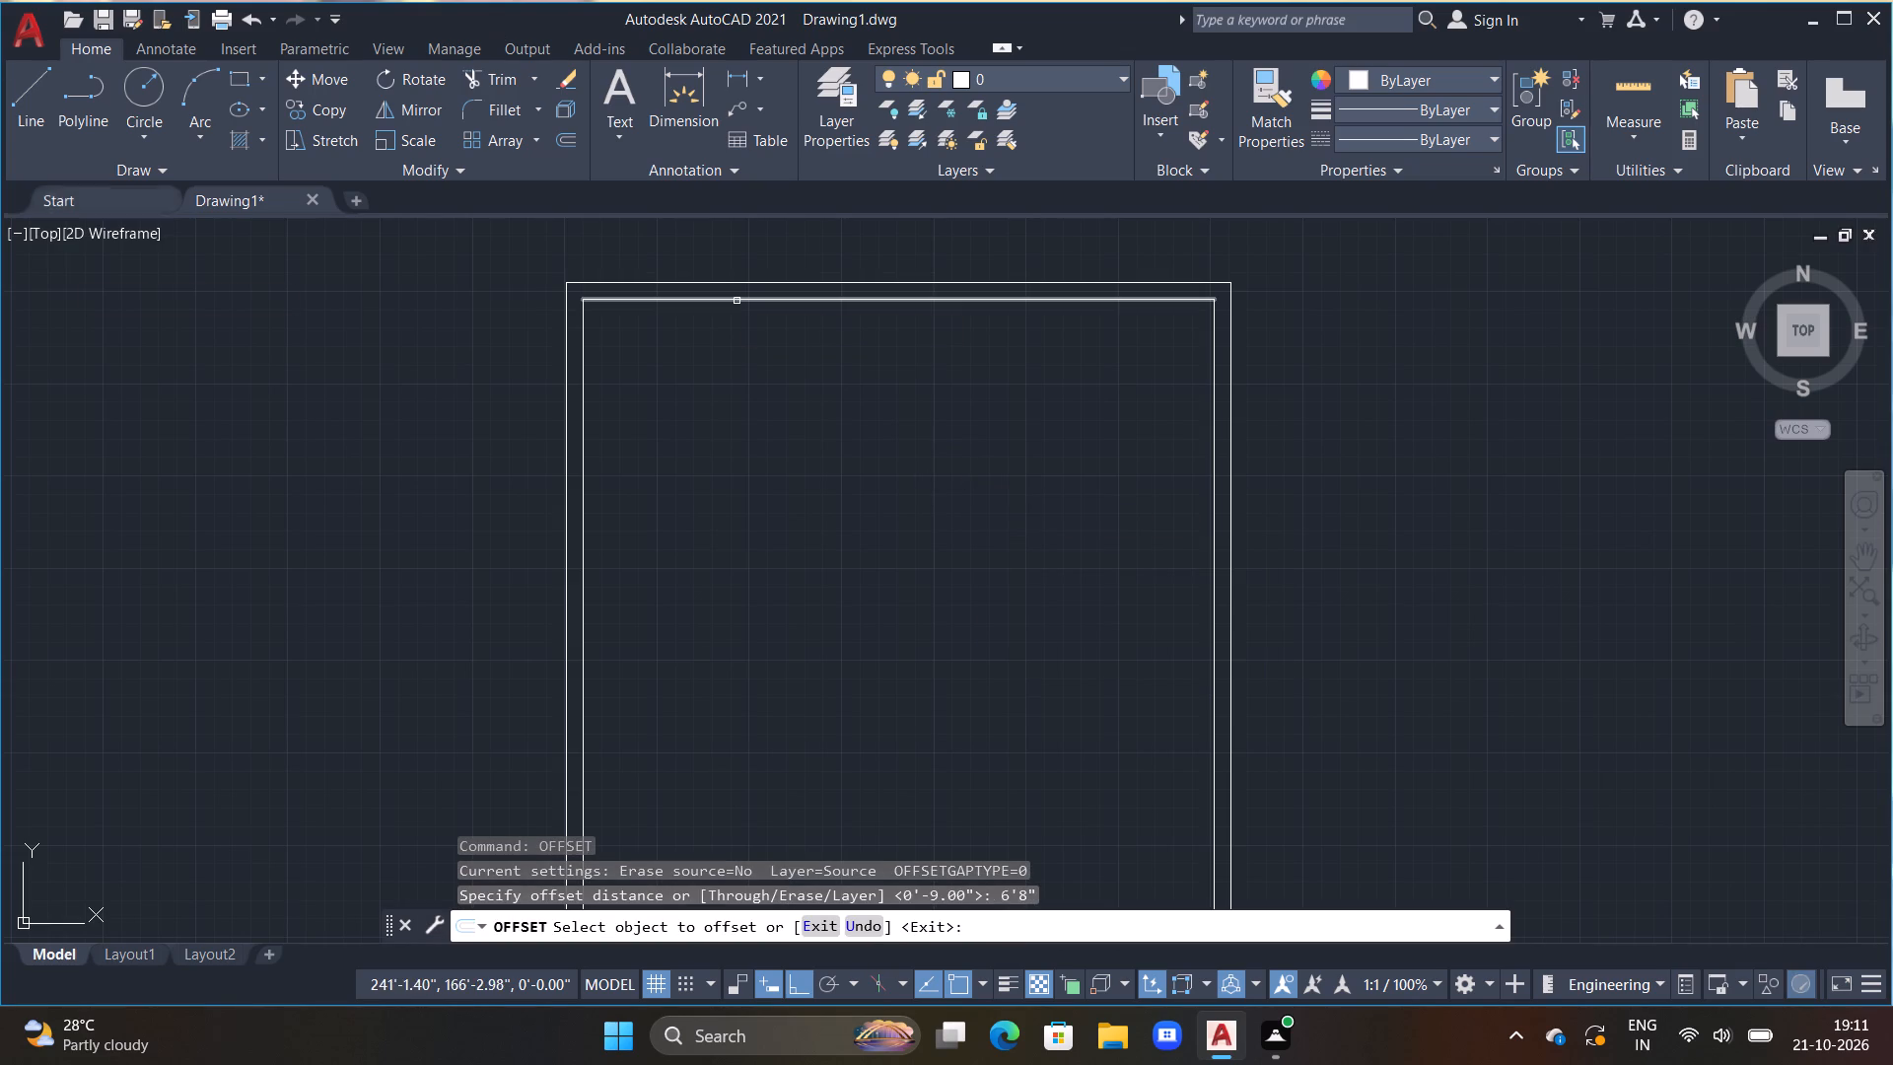
double_click(446, 410)
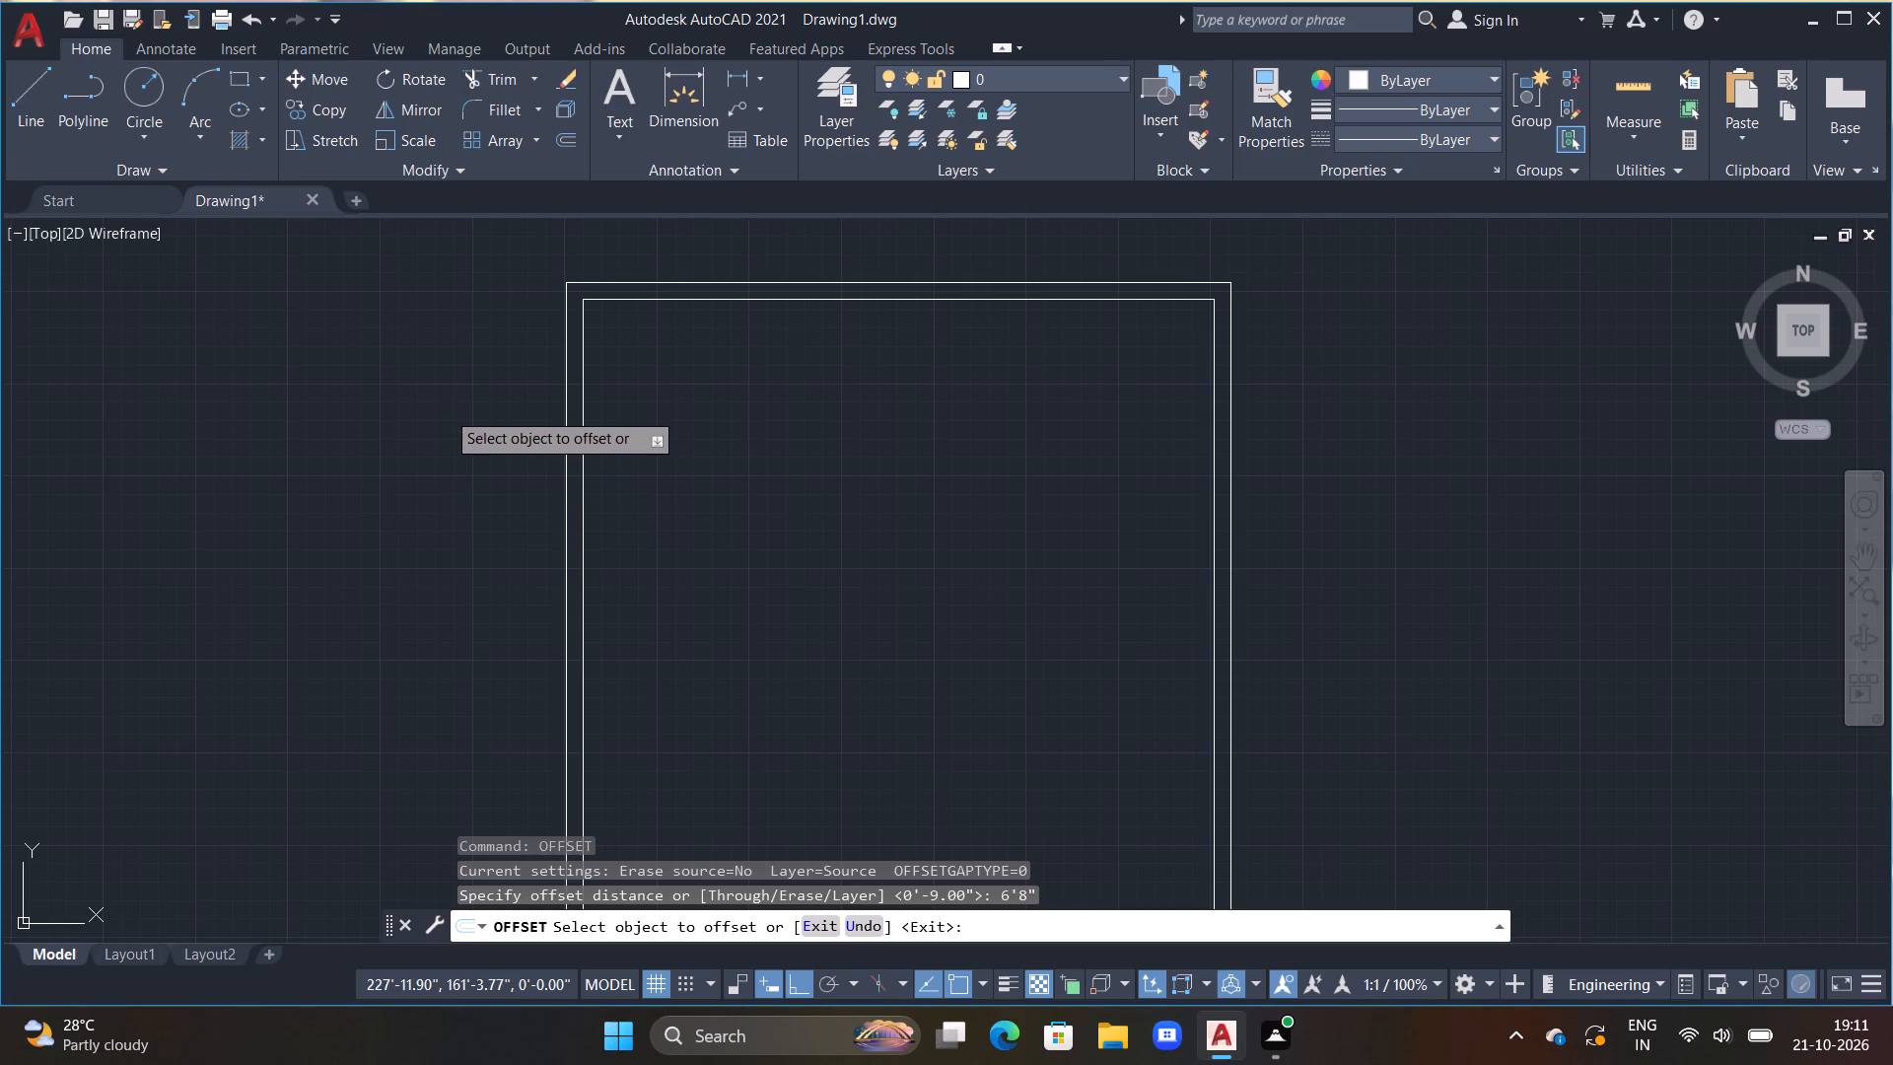
left_click(586, 434)
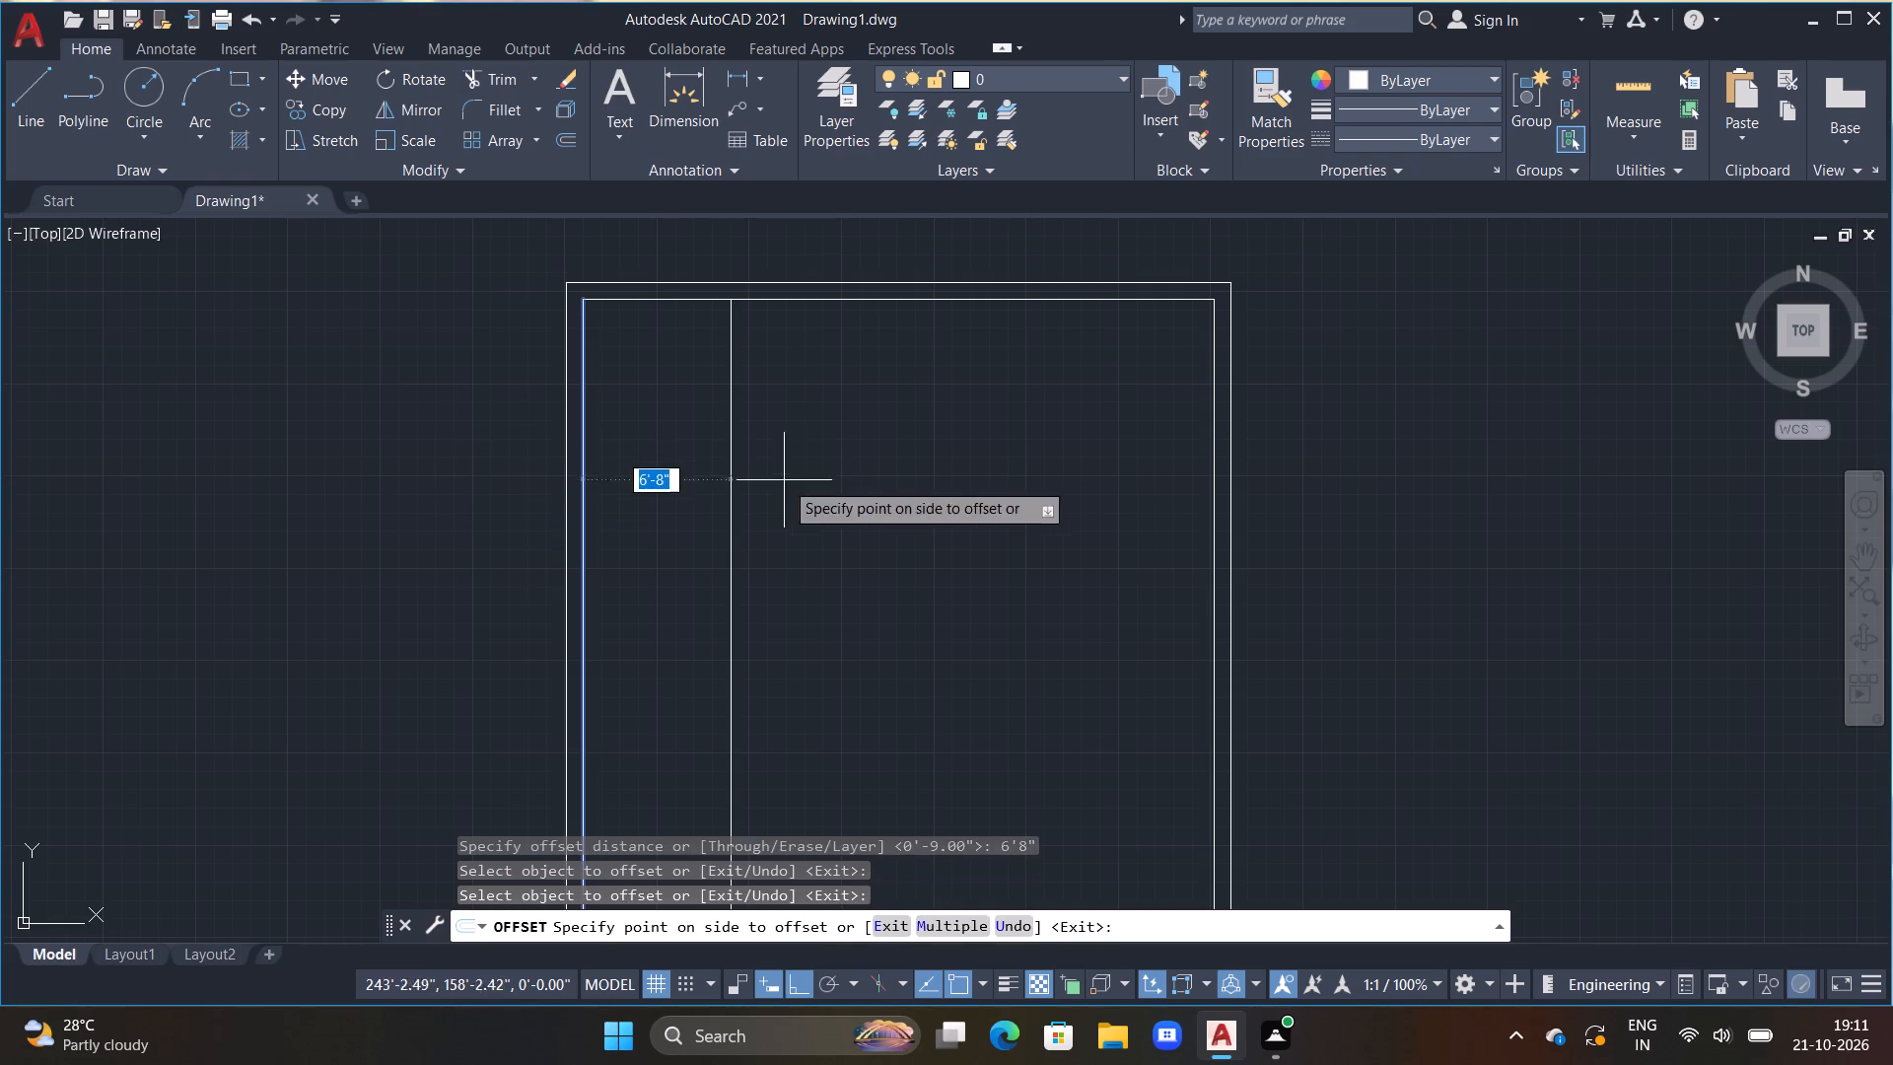
left_click(822, 489)
left_click_drag(732, 403, 753, 413)
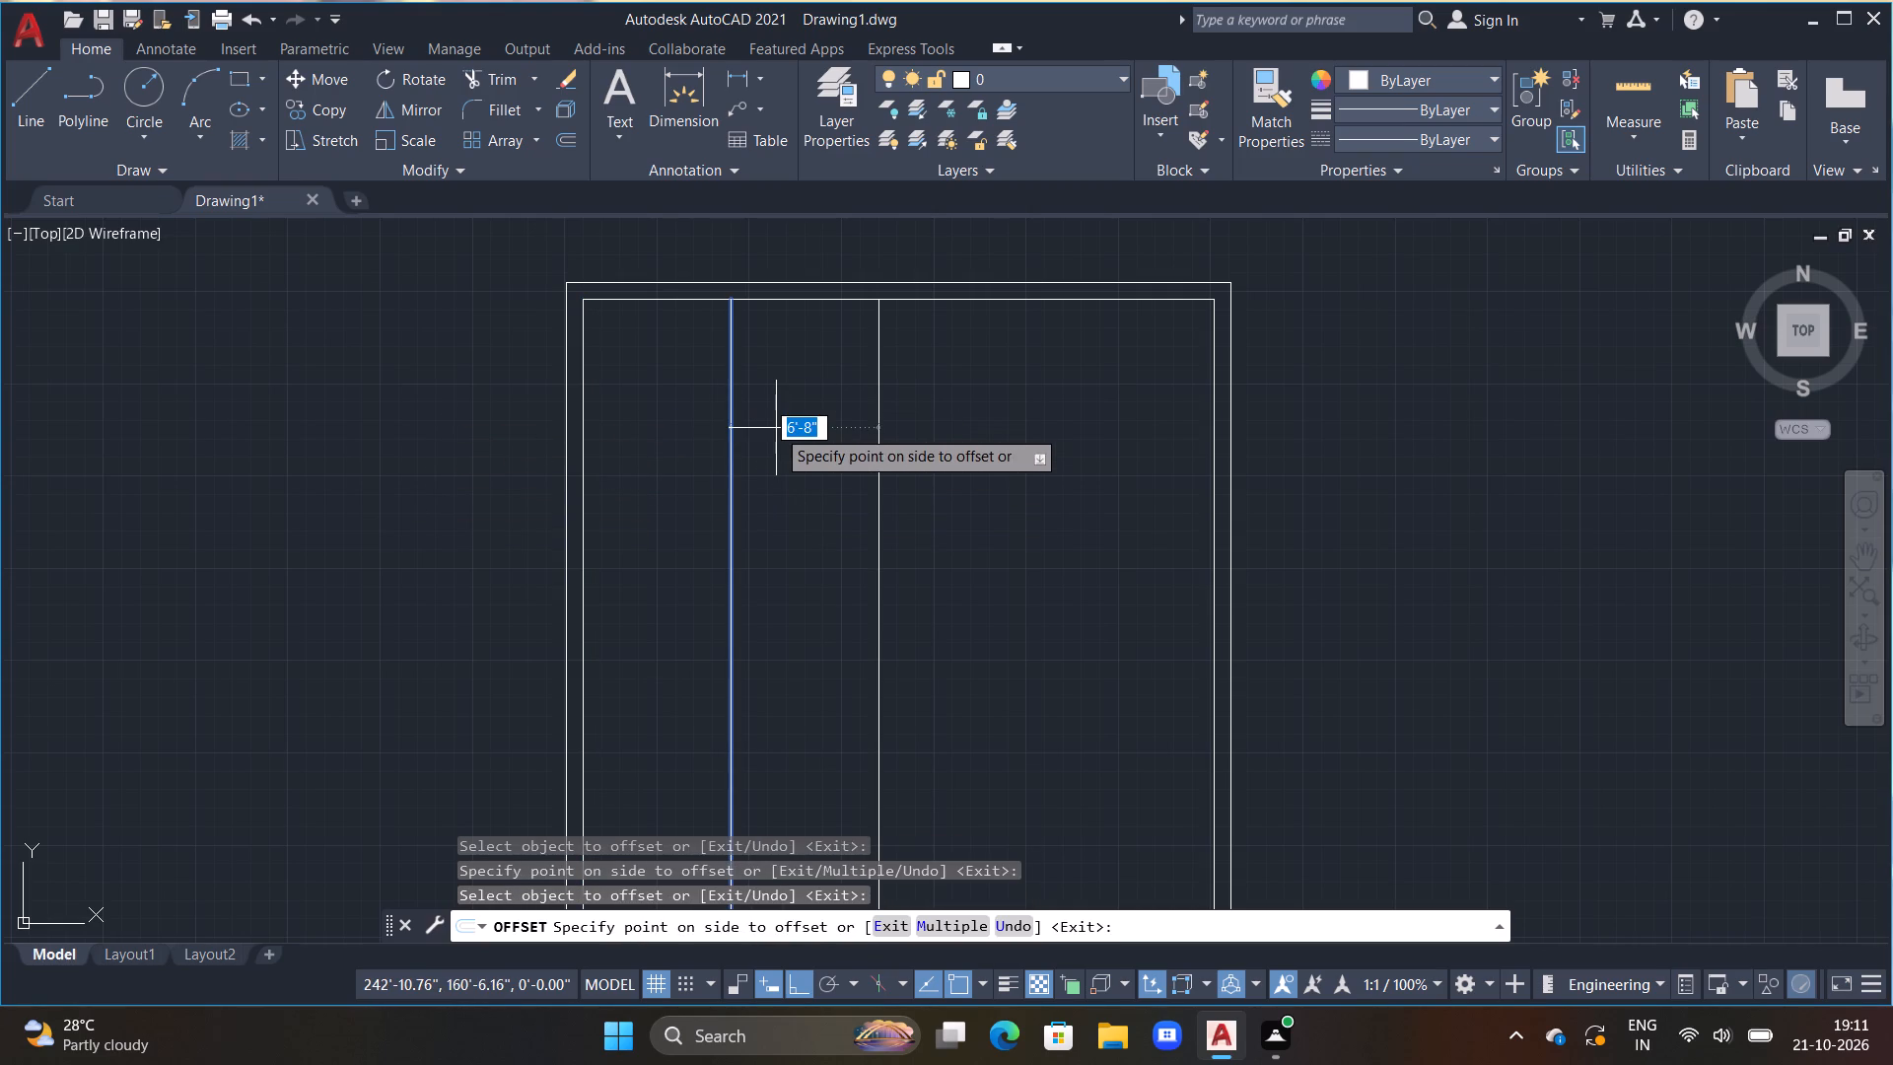
type("4.5")
key("shift+quotedbl")
key("Return")
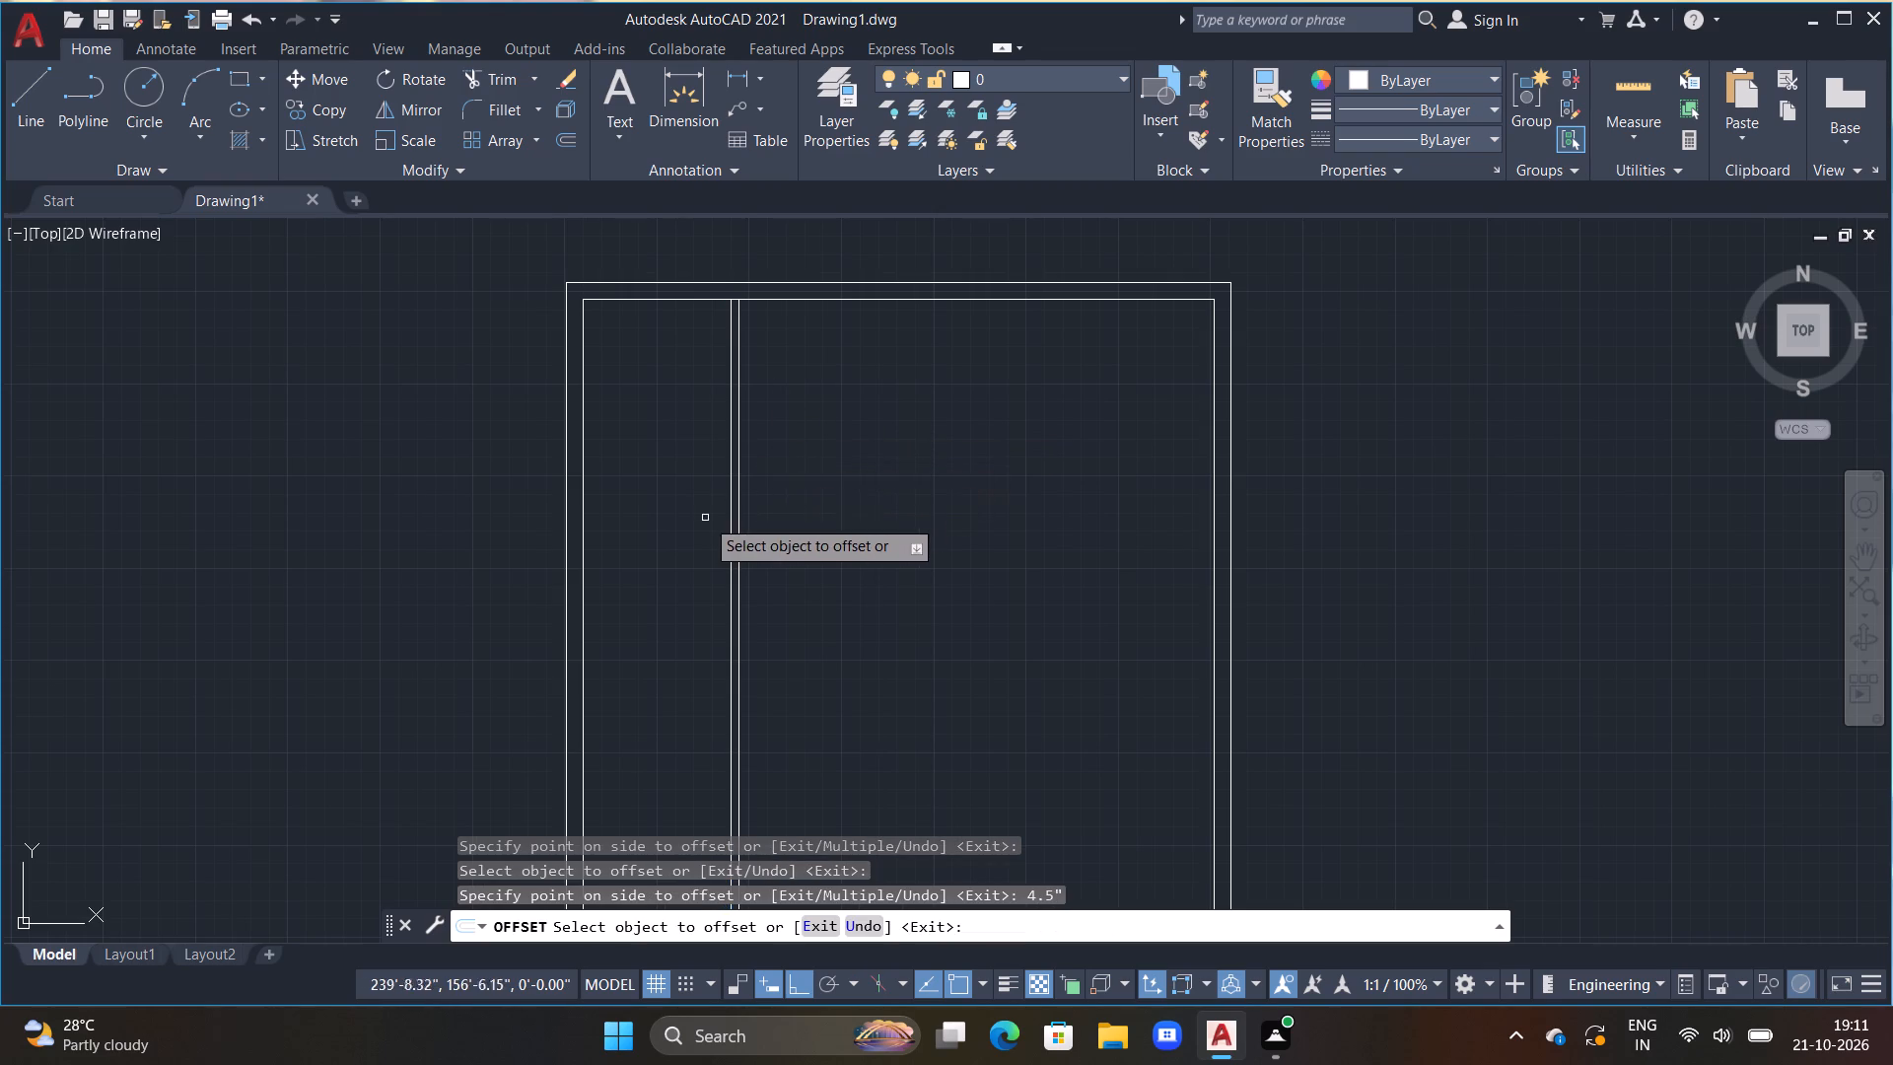
Create a second vertical partition by offsetting the first partition's right line 6'7" to the right, and the resulting line another 9".
left_click(738, 481)
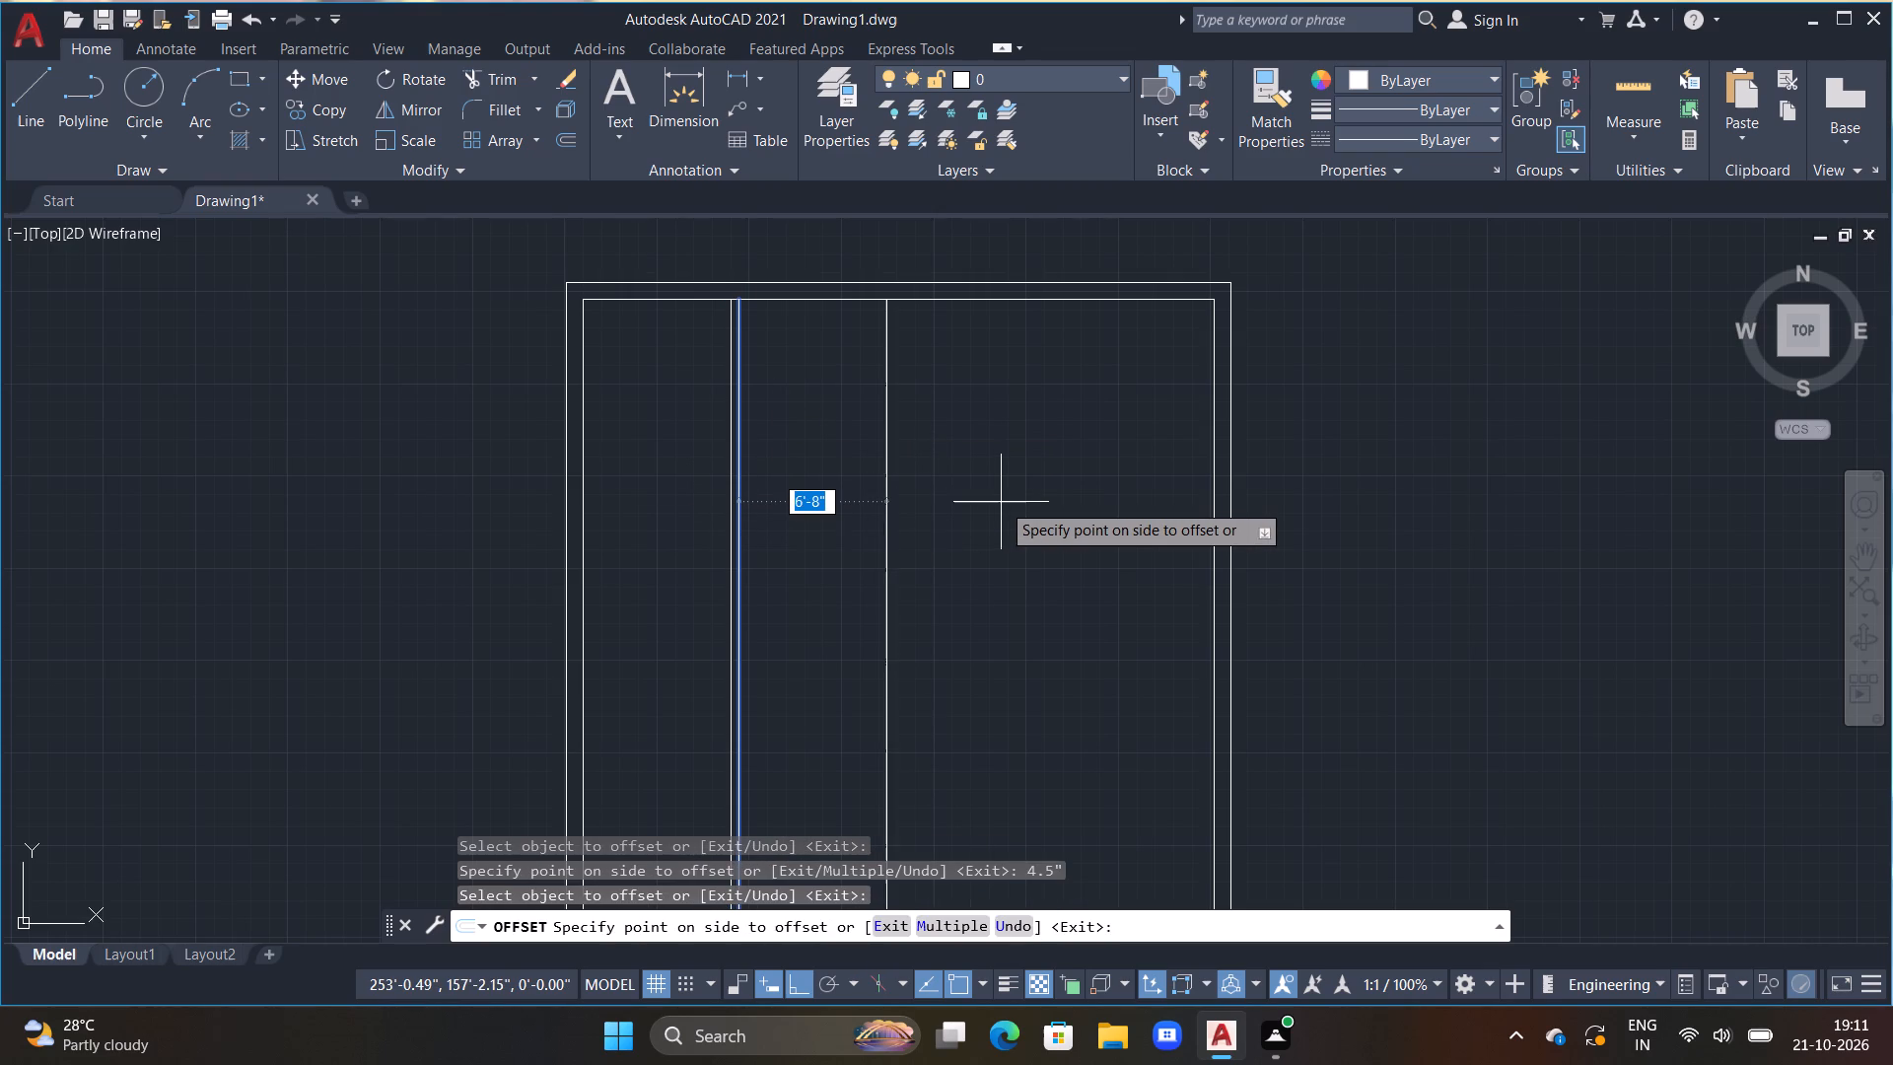
type("6'7\"")
key("Return")
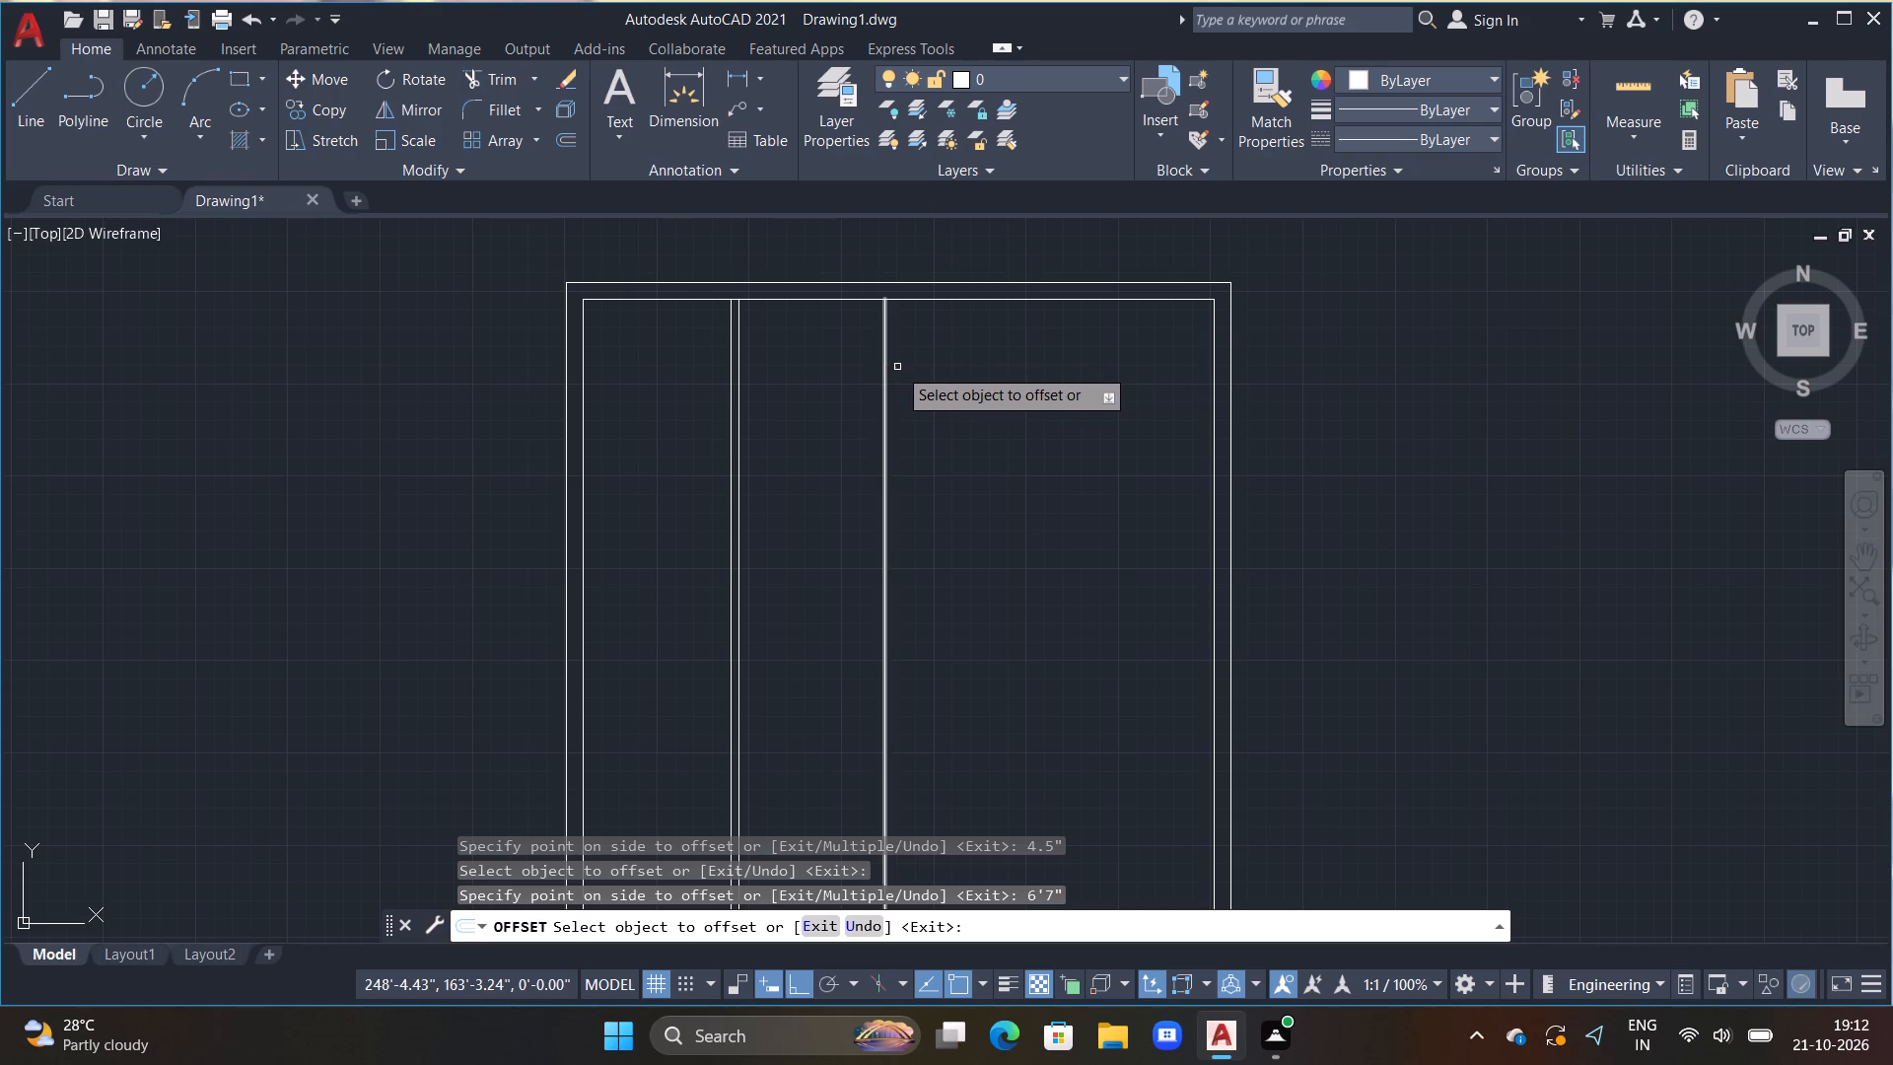
left_click_drag(886, 359, 898, 359)
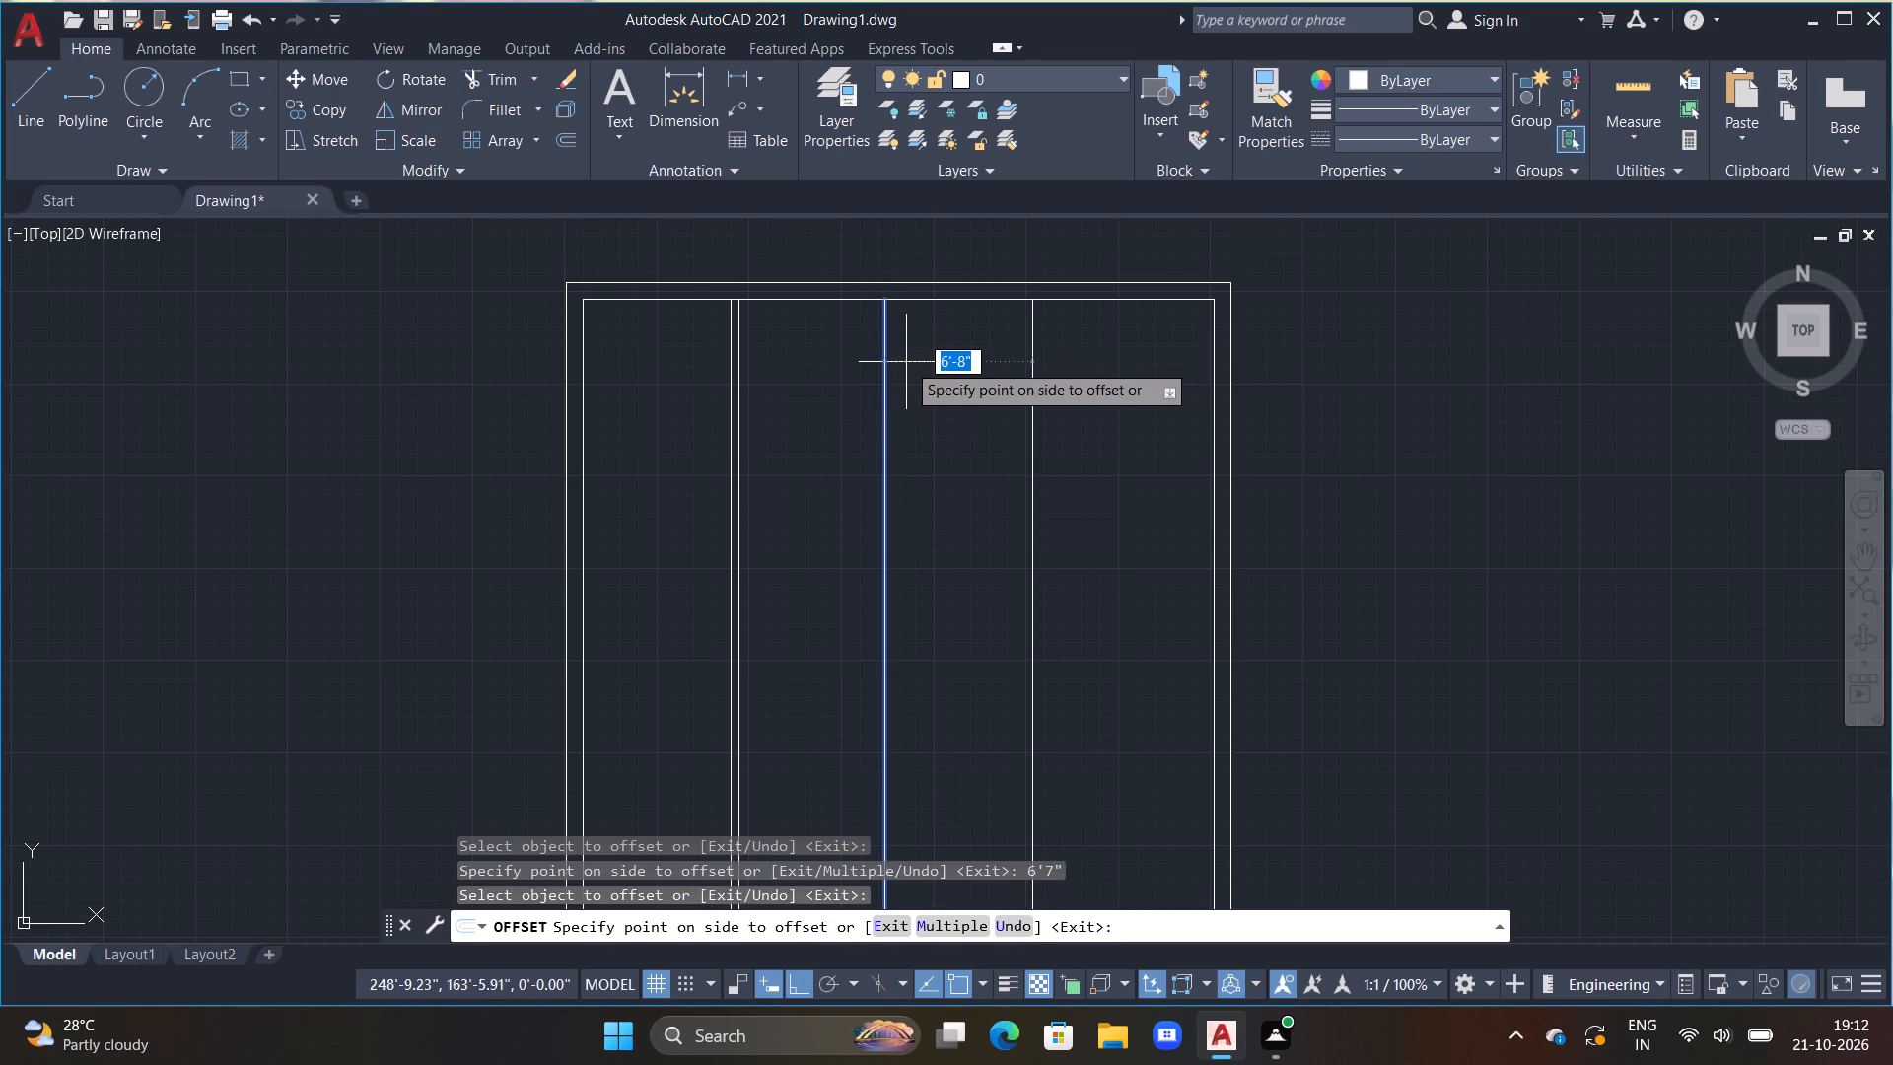
type("9\"")
key("Return")
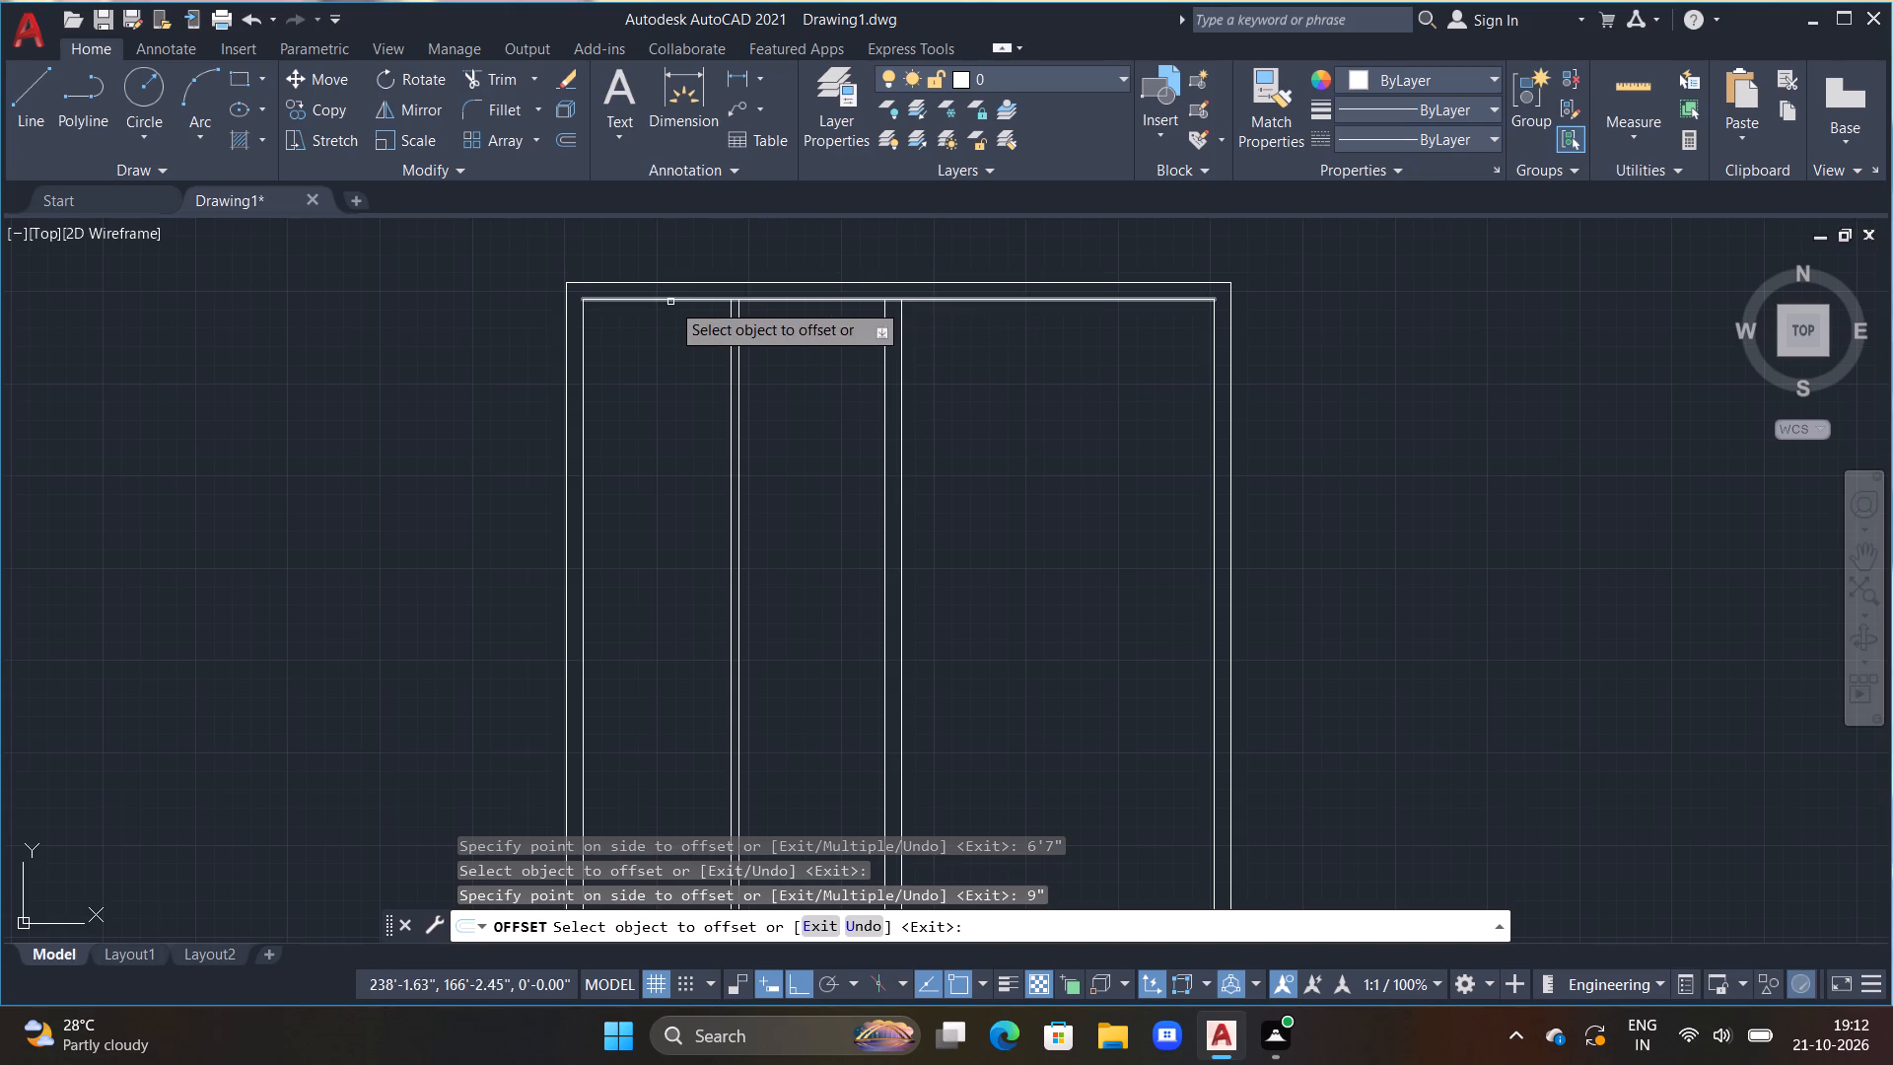
Create a horizontal partition by offsetting the top wall's inner line 5'6" downward, and the resulting line another 9".
left_click_drag(668, 297, 657, 333)
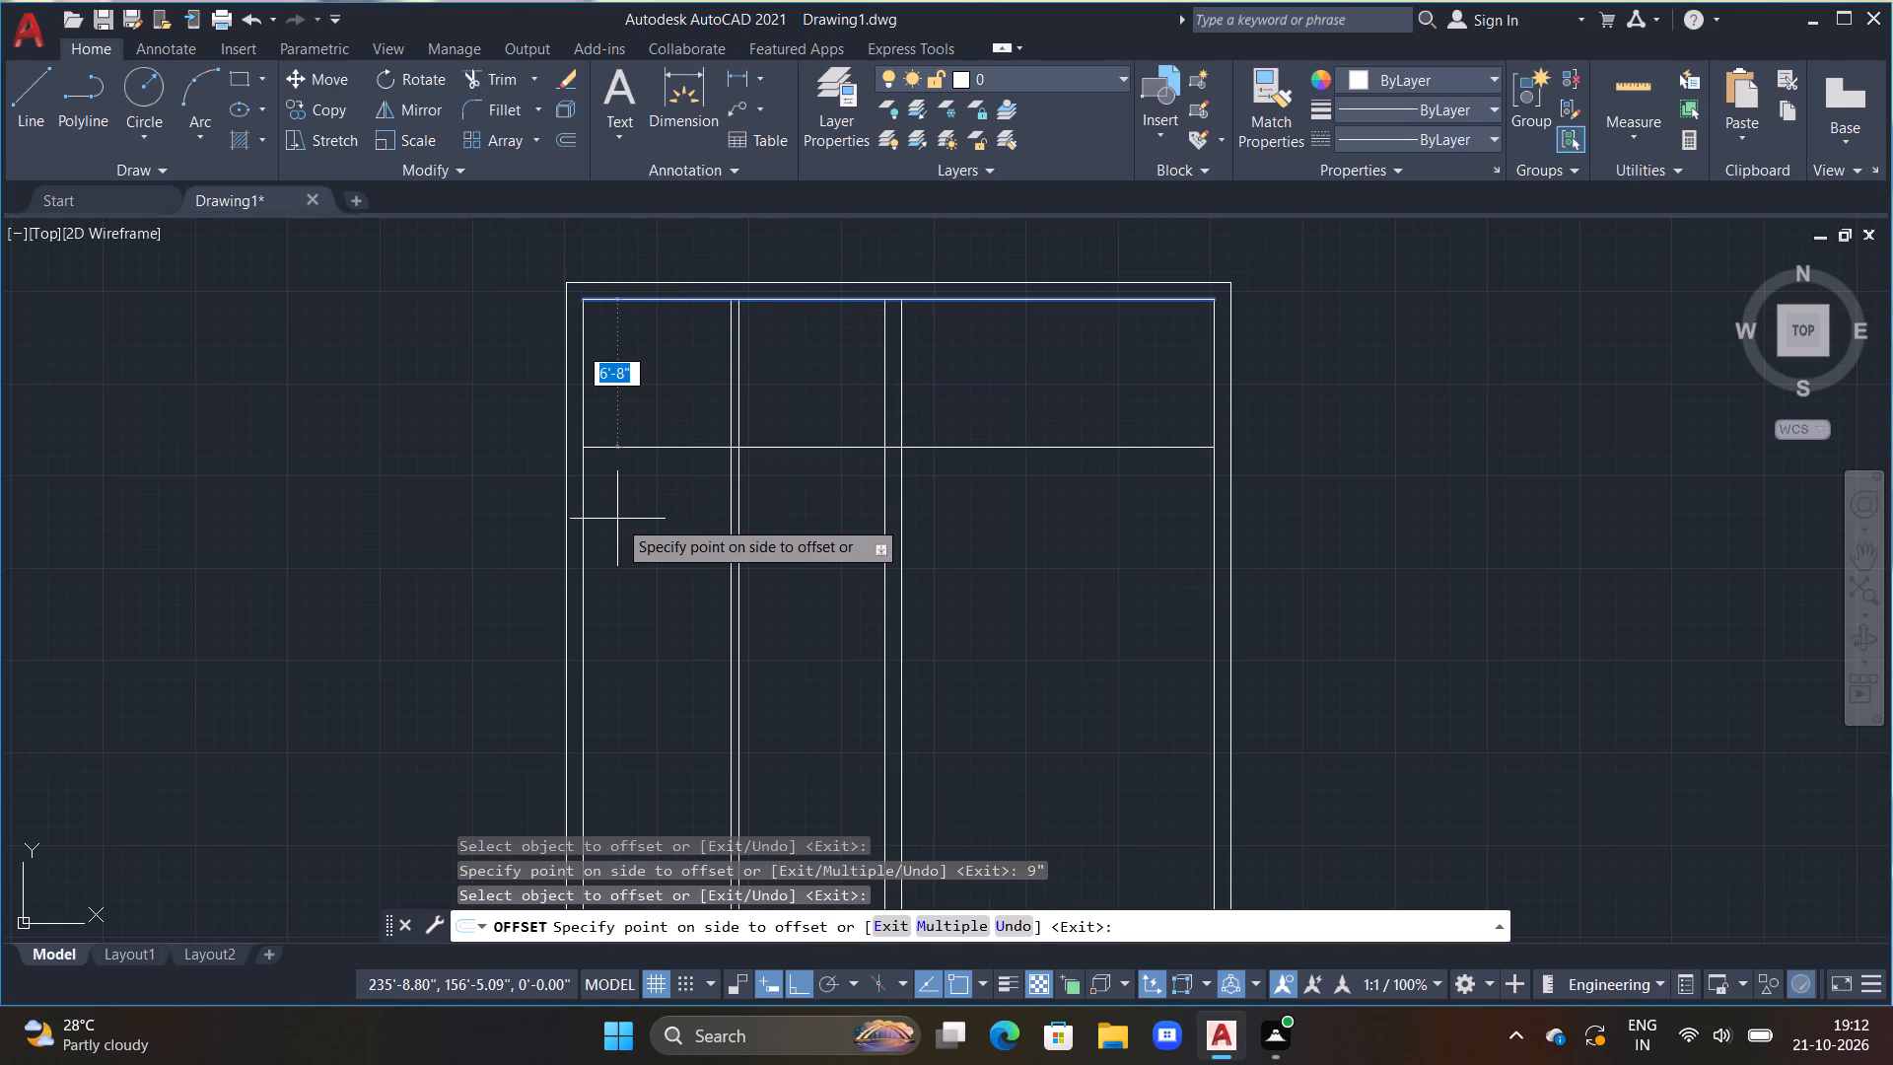
type("5'6\"")
key("Return")
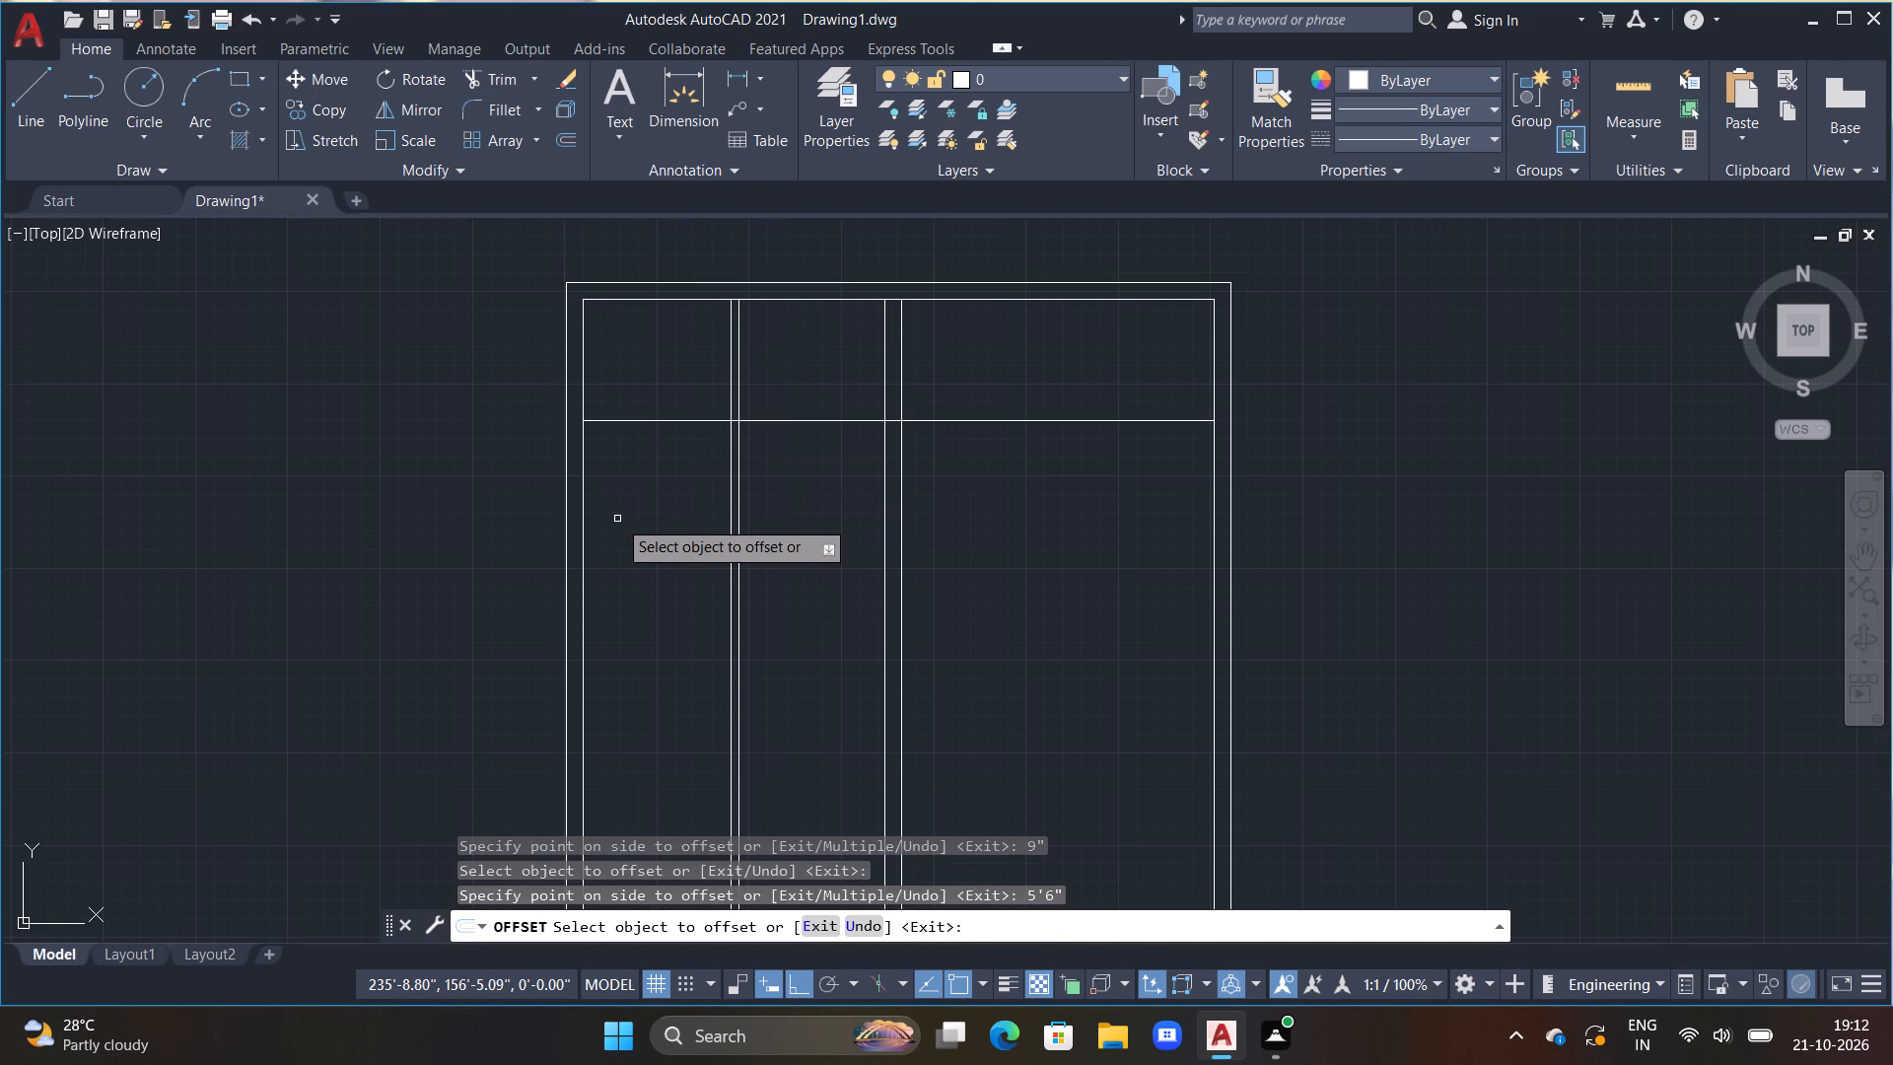
left_click(686, 418)
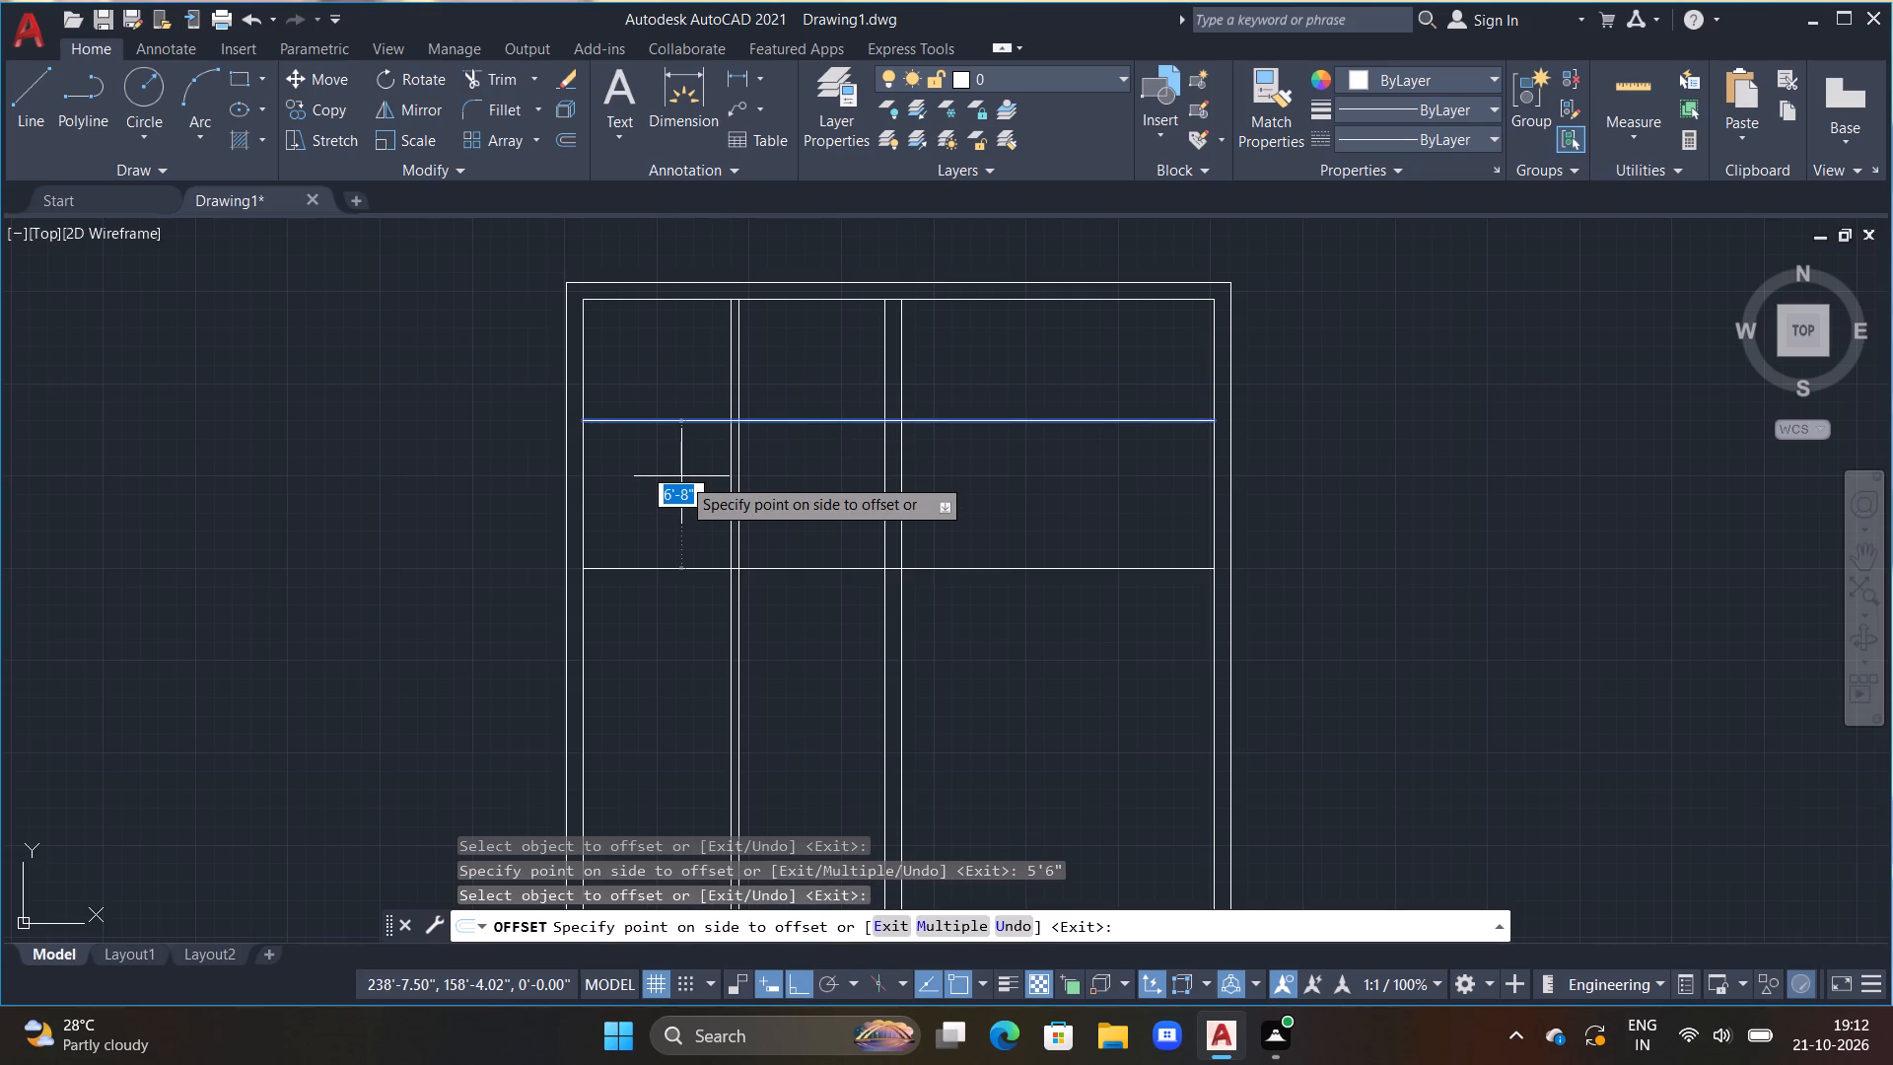
type("9\"")
key("Return")
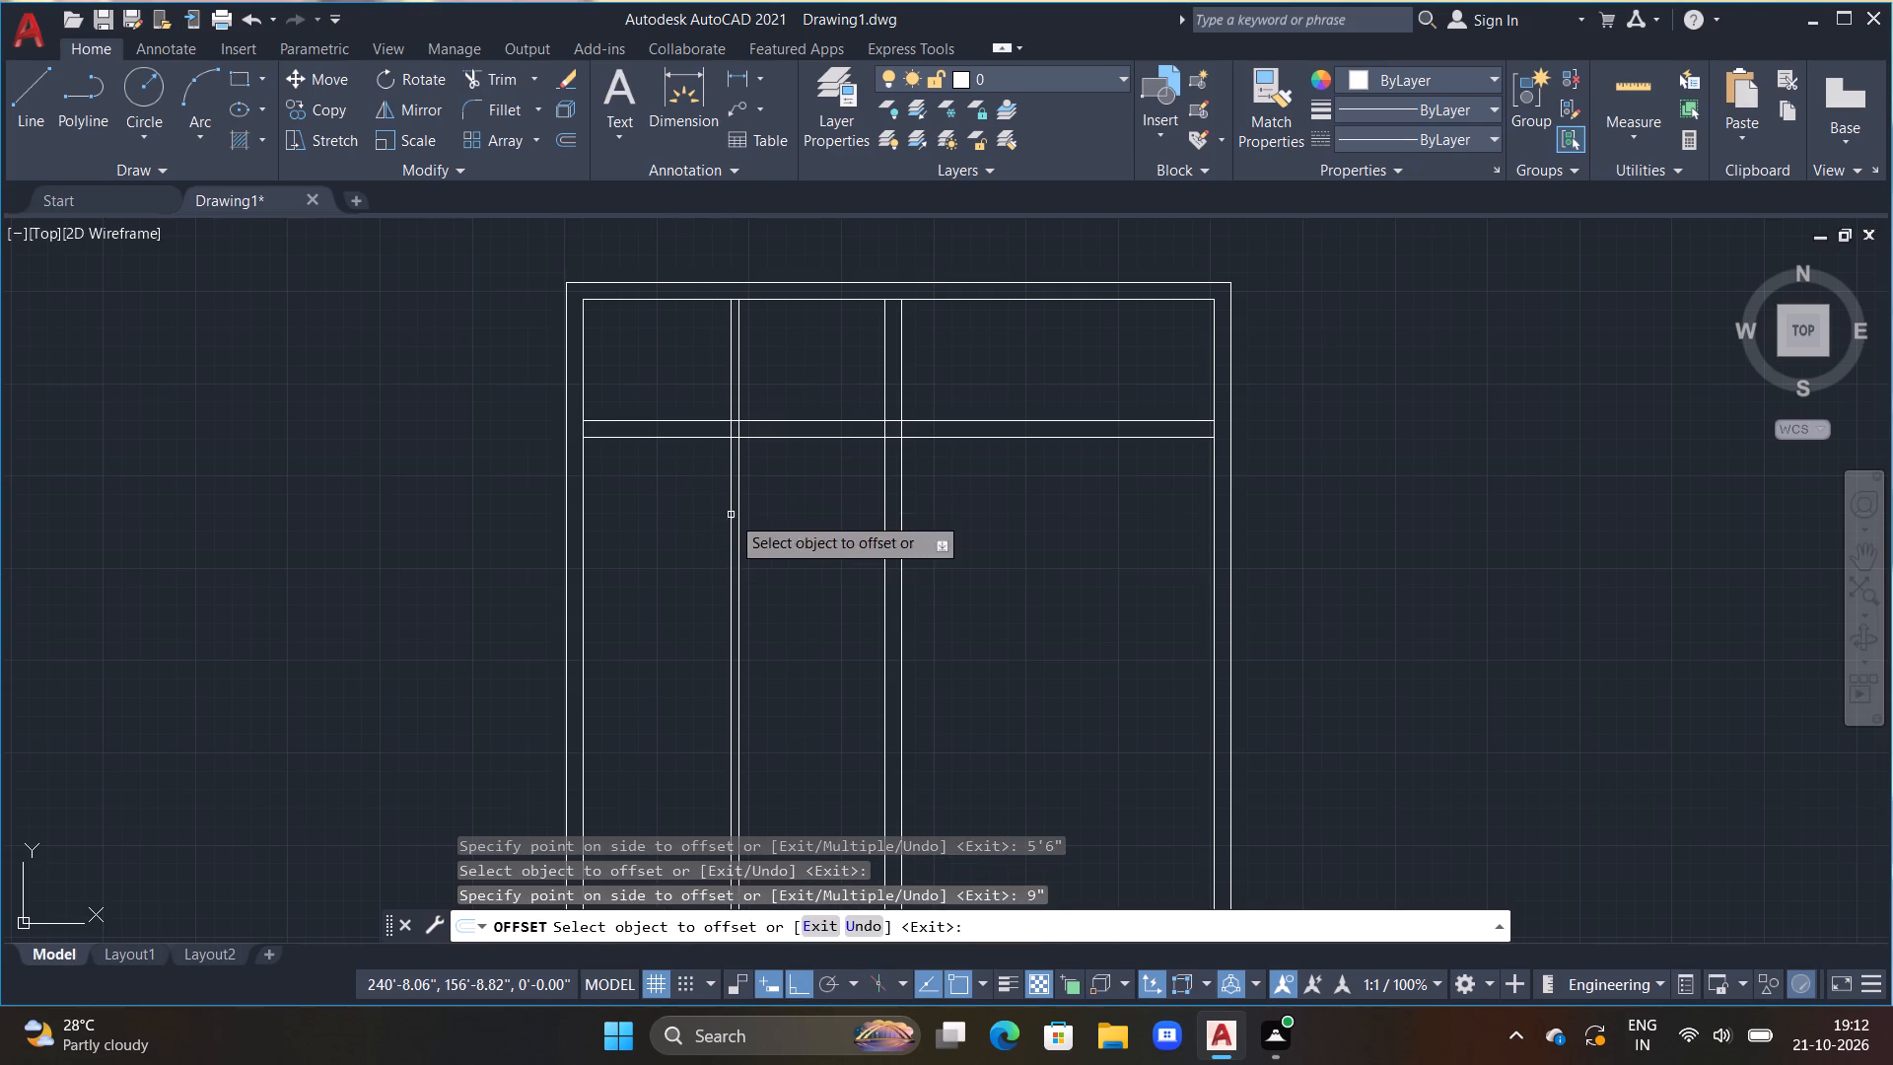
Create a second horizontal partition by offsetting the top wall's inner line 12'6" downward, and the resulting line another 9".
middle_click_drag(987, 523, 996, 458)
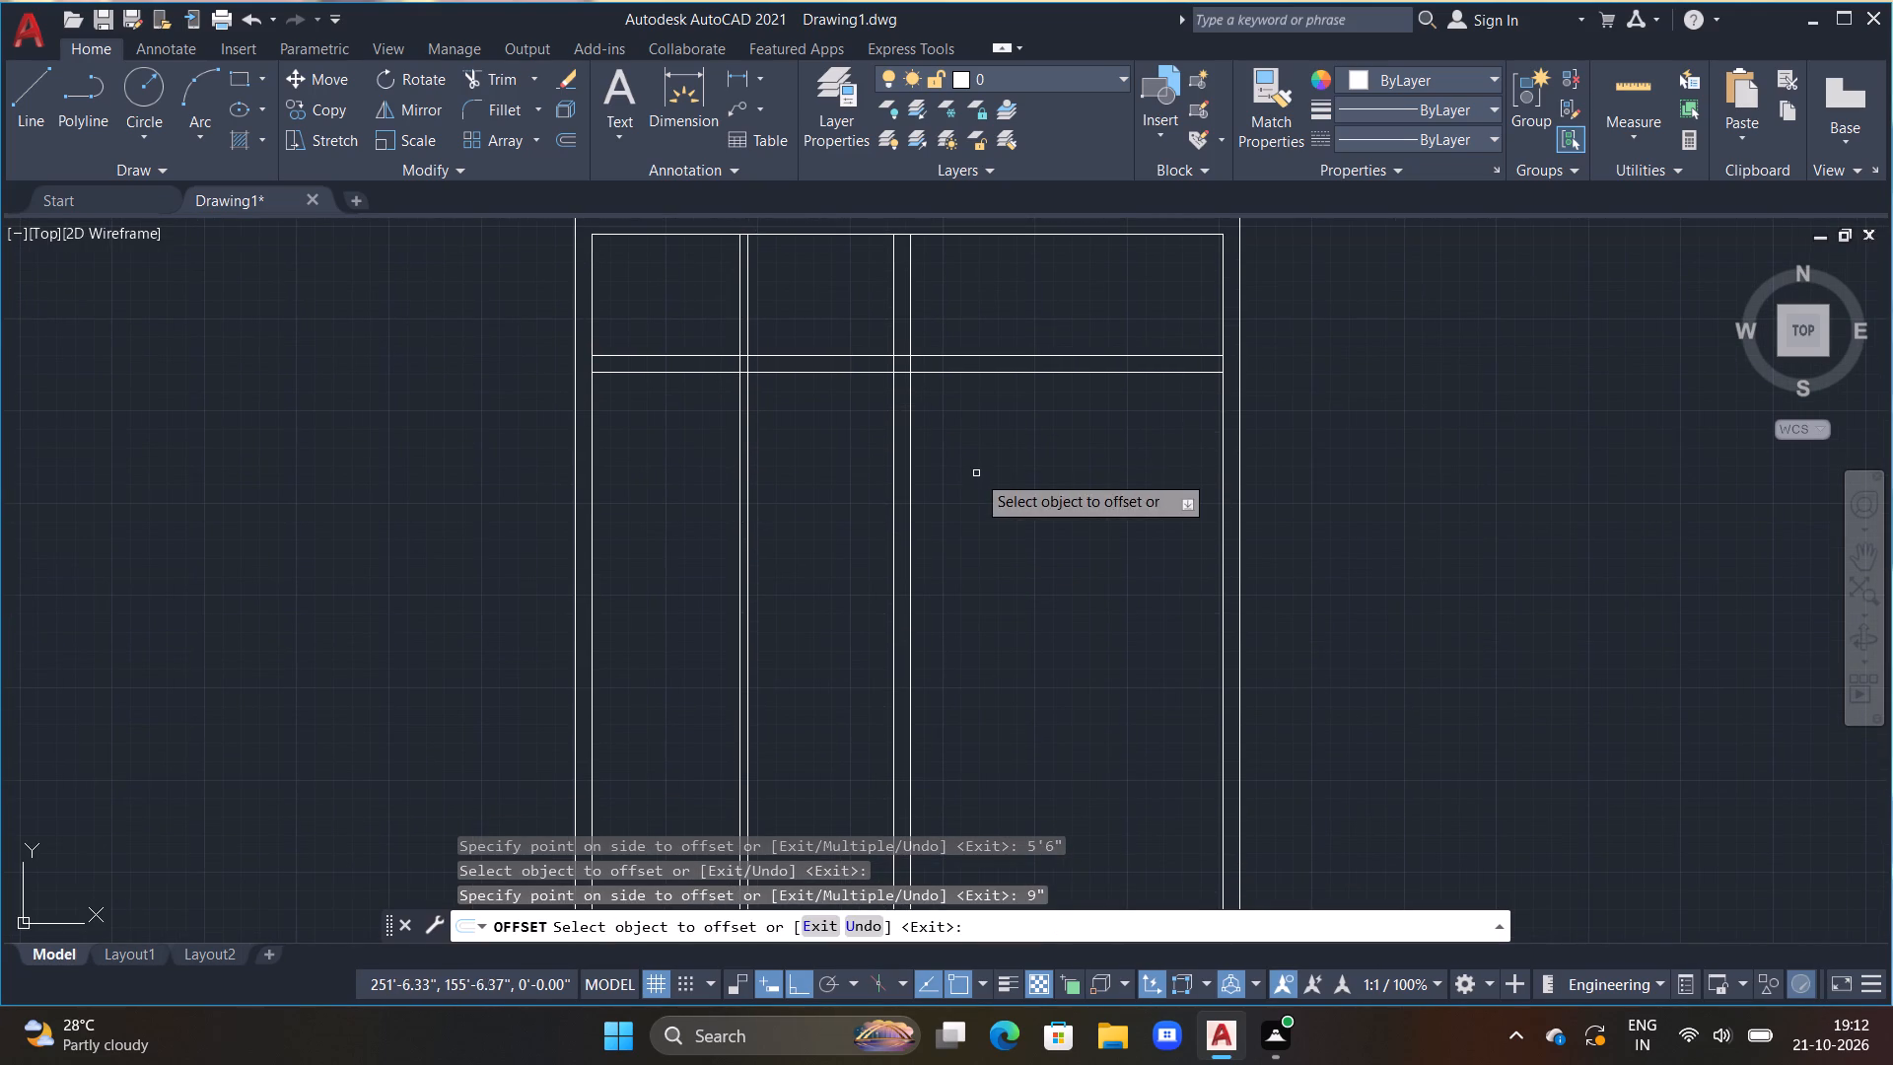
double_click(1075, 235)
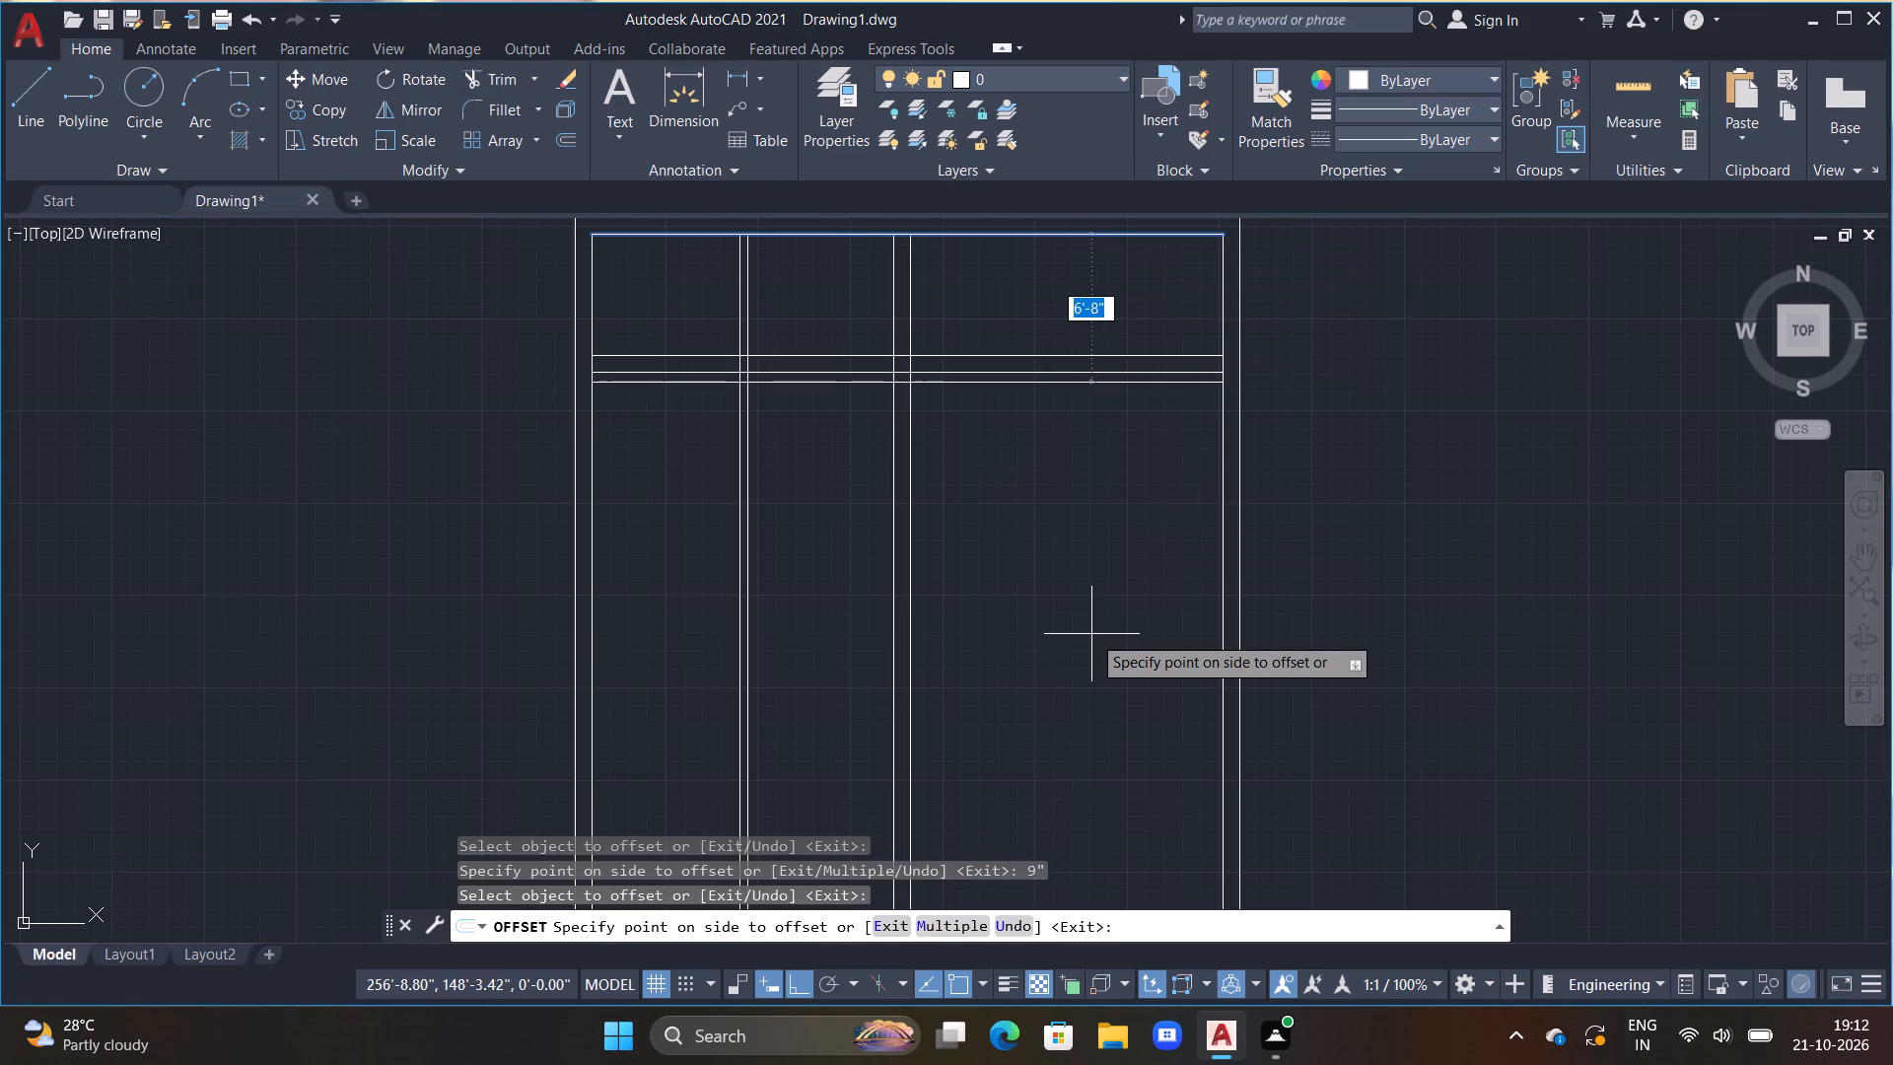
type("12'6")
key("shift+quotedbl")
key("Return")
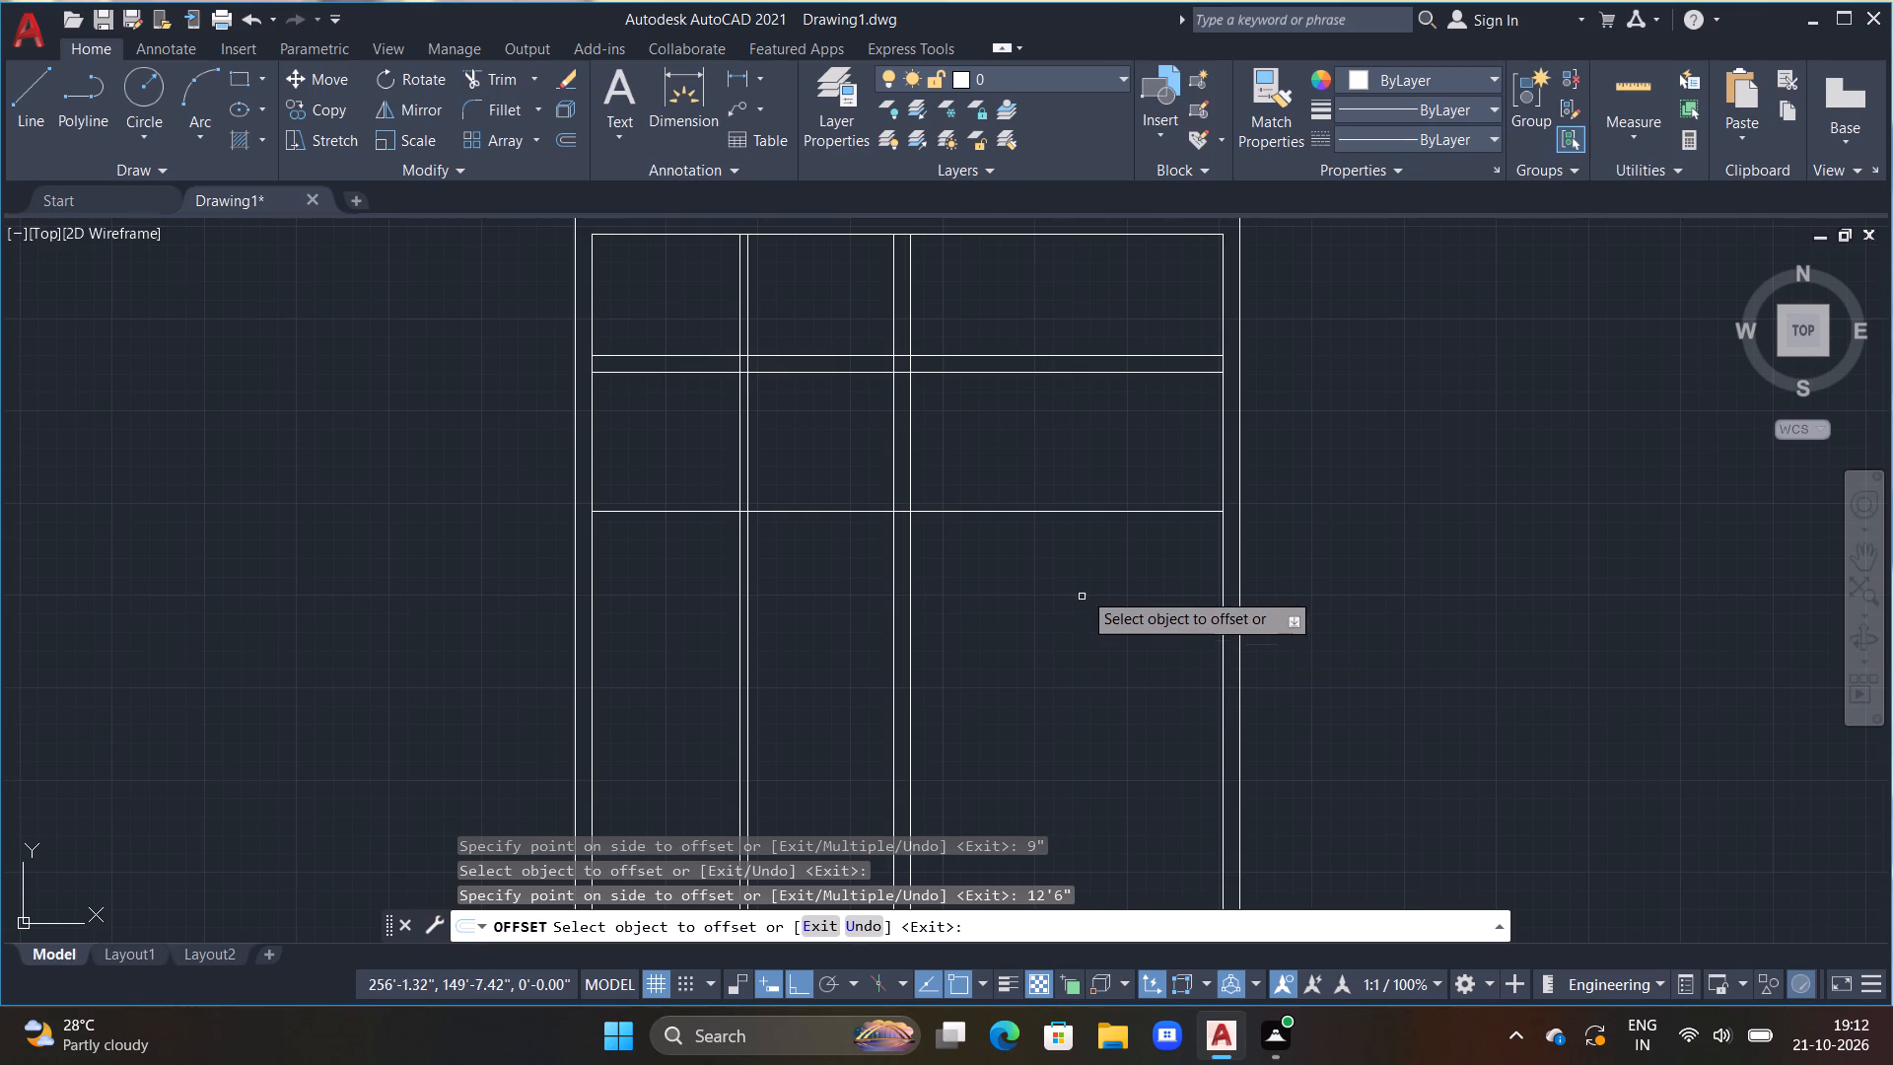
left_click_drag(1032, 510, 1035, 522)
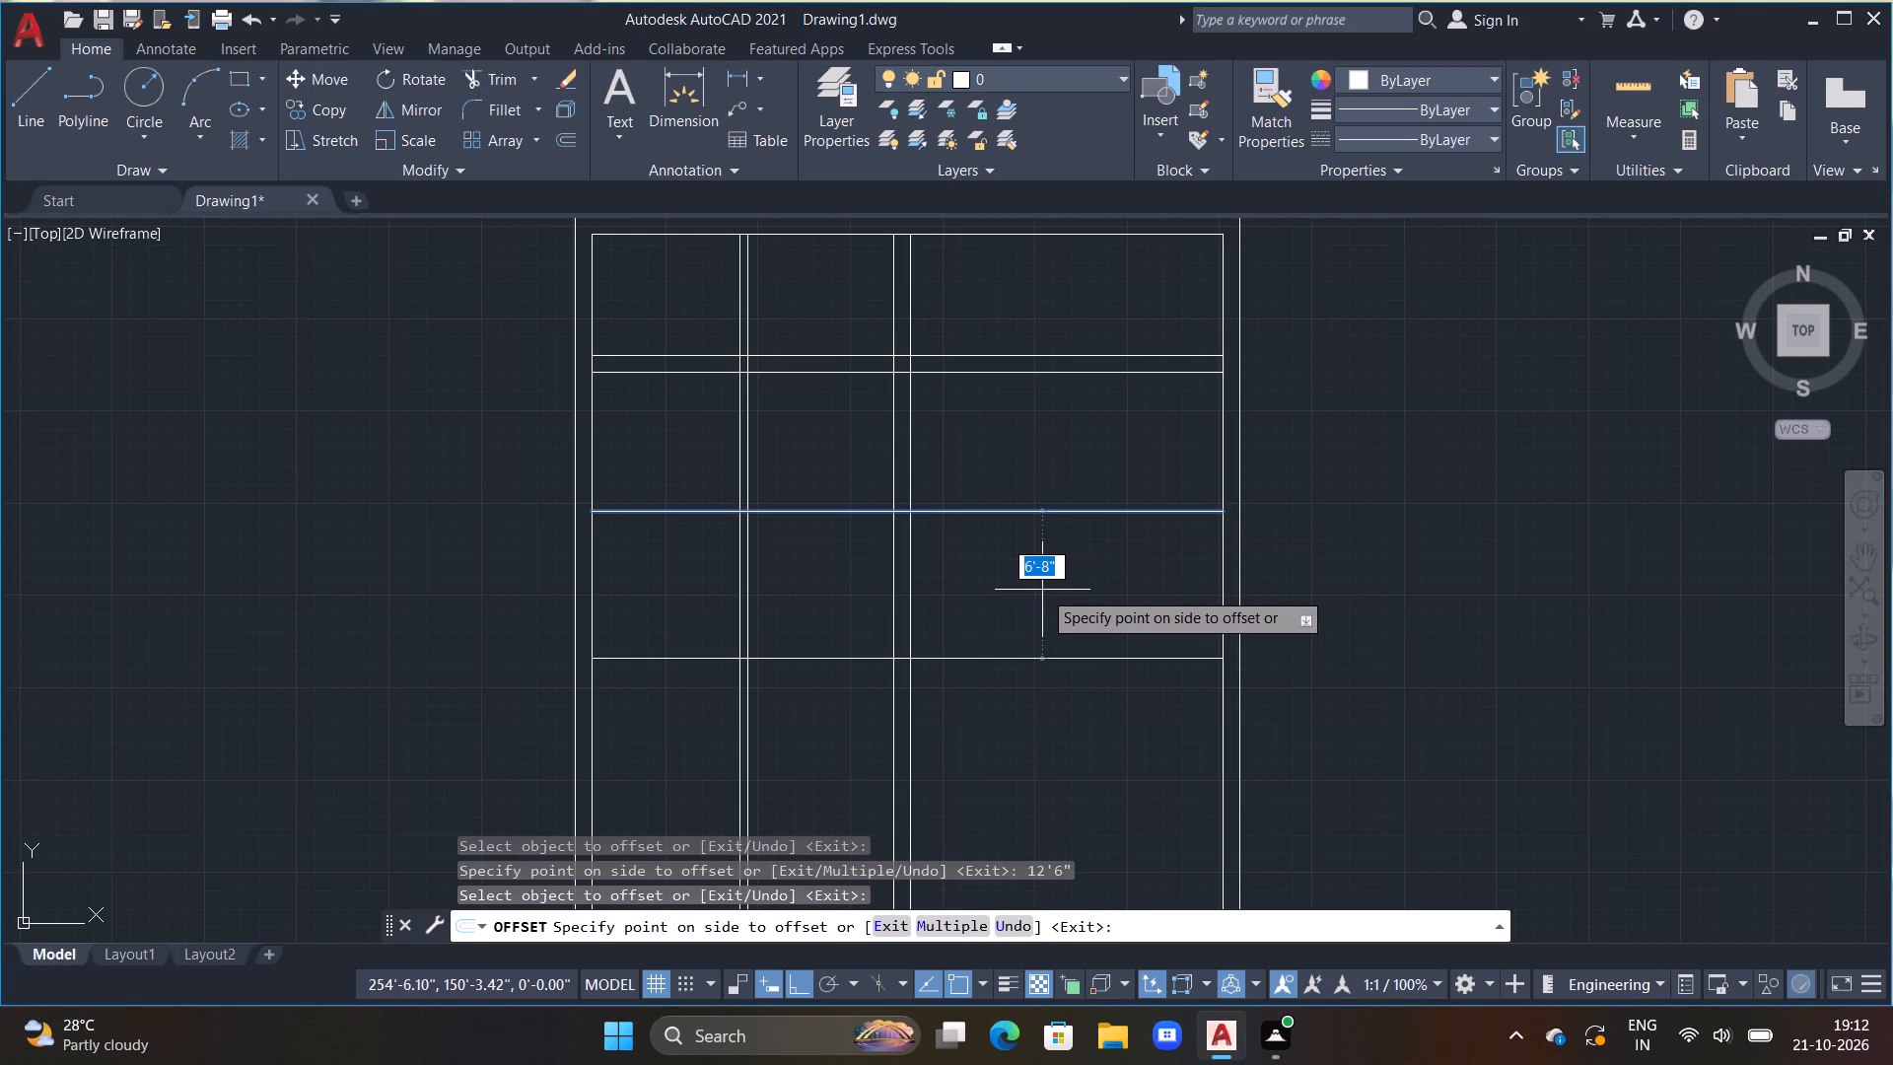
type("9\"")
key("Return")
key("Escape")
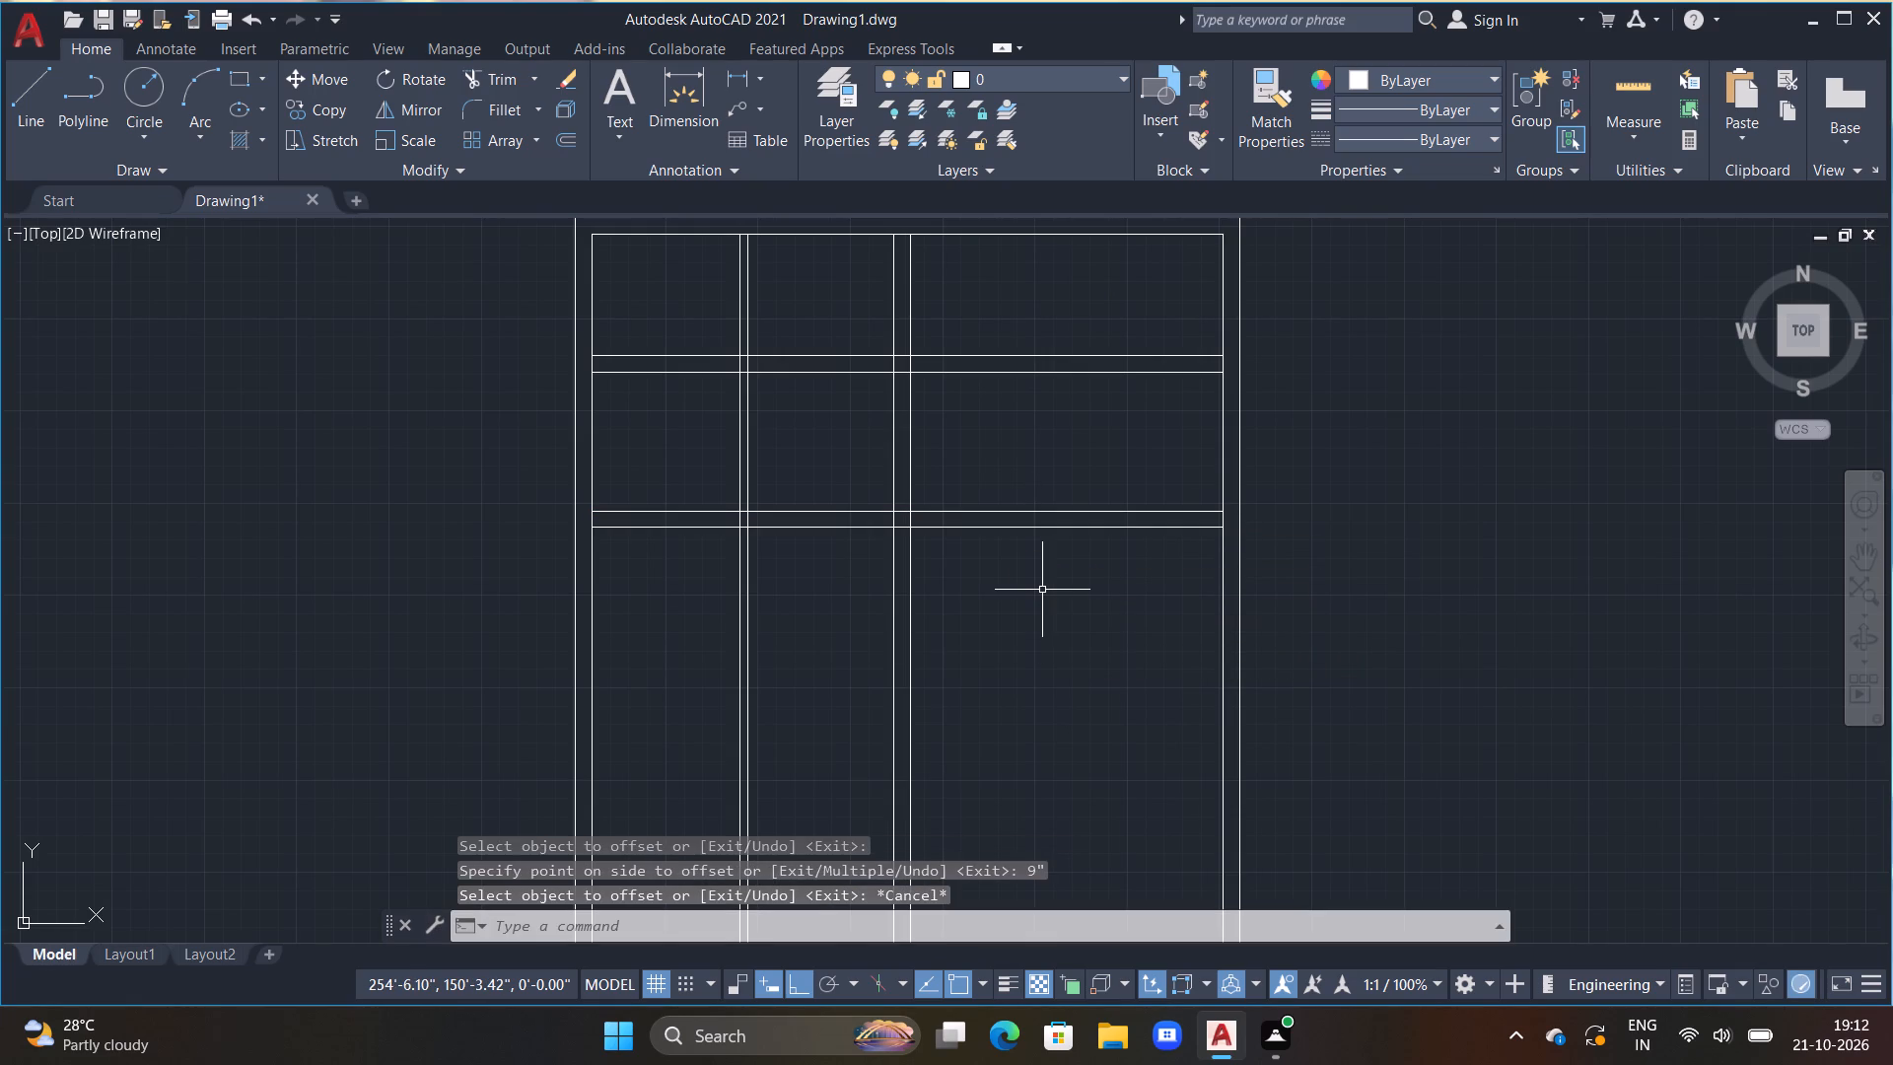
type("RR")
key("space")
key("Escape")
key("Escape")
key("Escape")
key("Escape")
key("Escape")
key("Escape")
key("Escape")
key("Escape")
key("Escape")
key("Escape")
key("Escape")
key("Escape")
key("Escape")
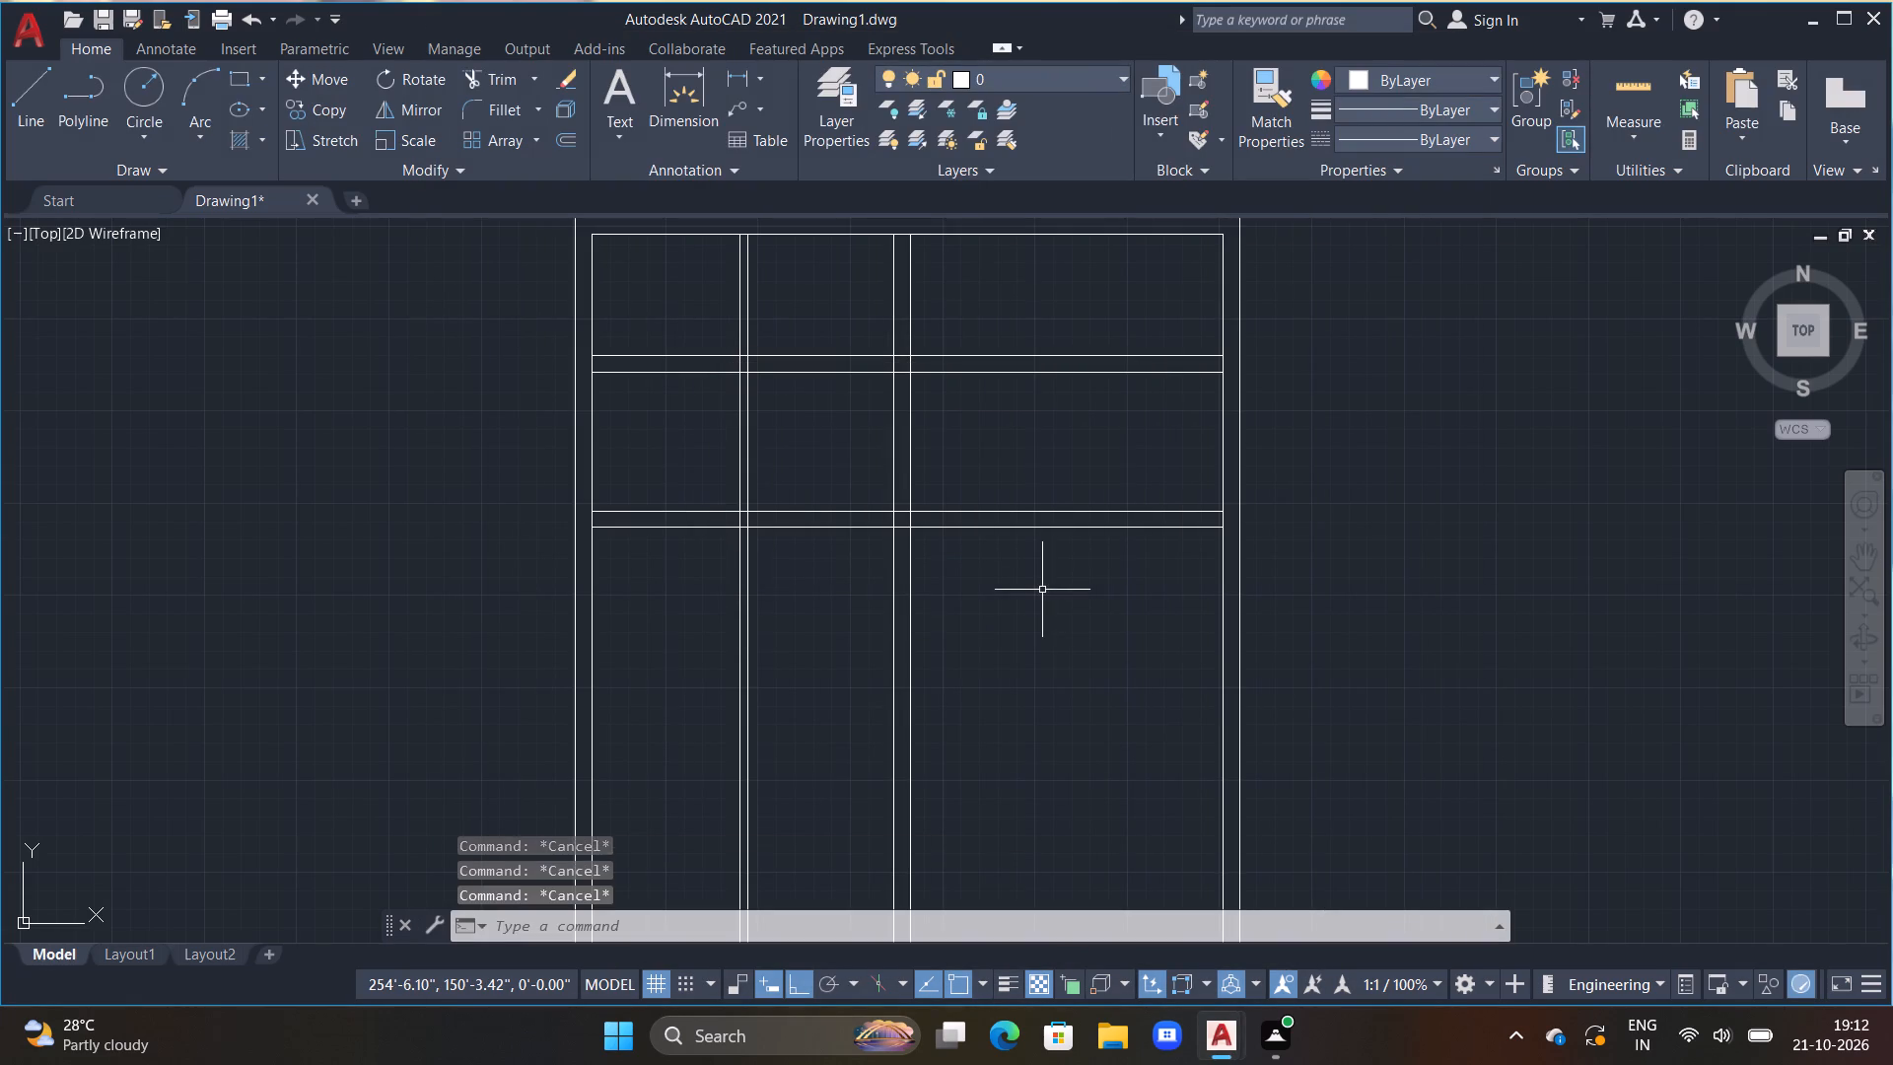
Trim away the lower horizontal partition's lines between the left wall and the second vertical partition.
type("TR")
key("space")
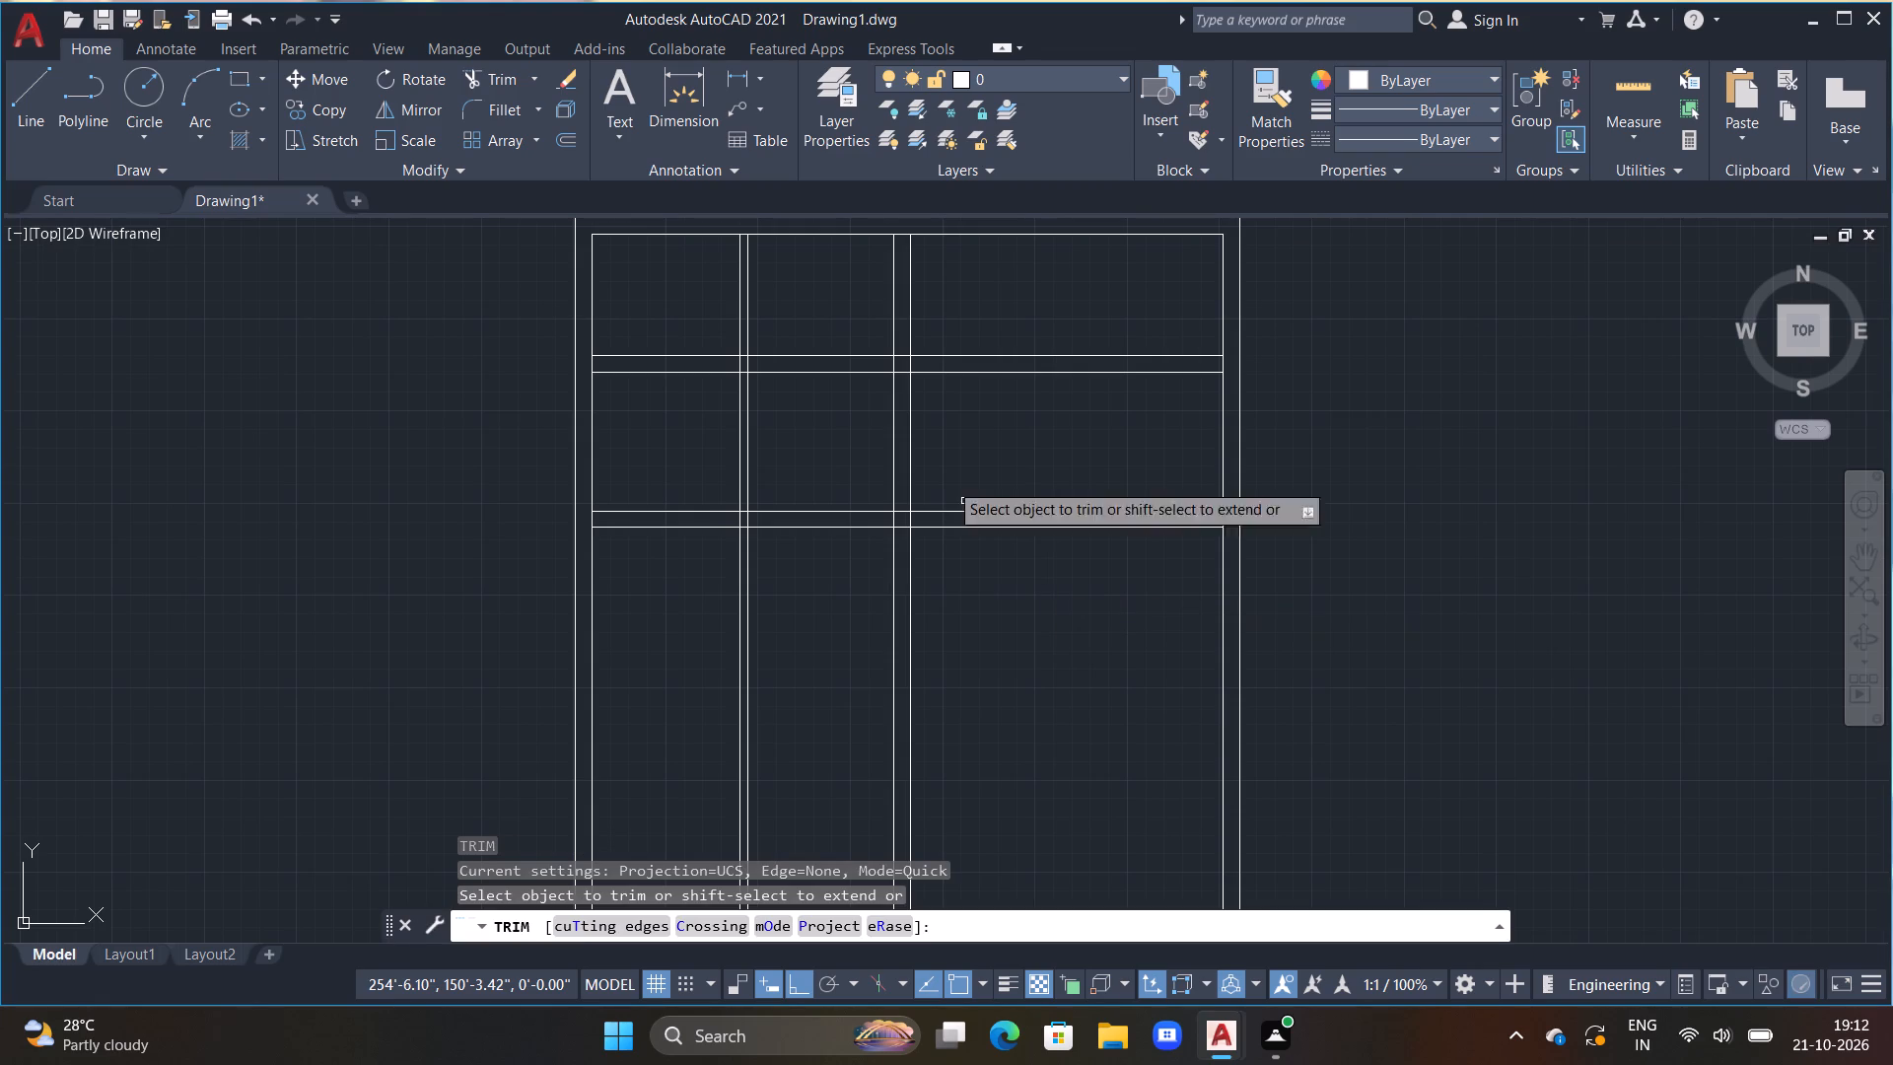
left_click_drag(660, 459, 652, 679)
left_click_drag(825, 451, 821, 653)
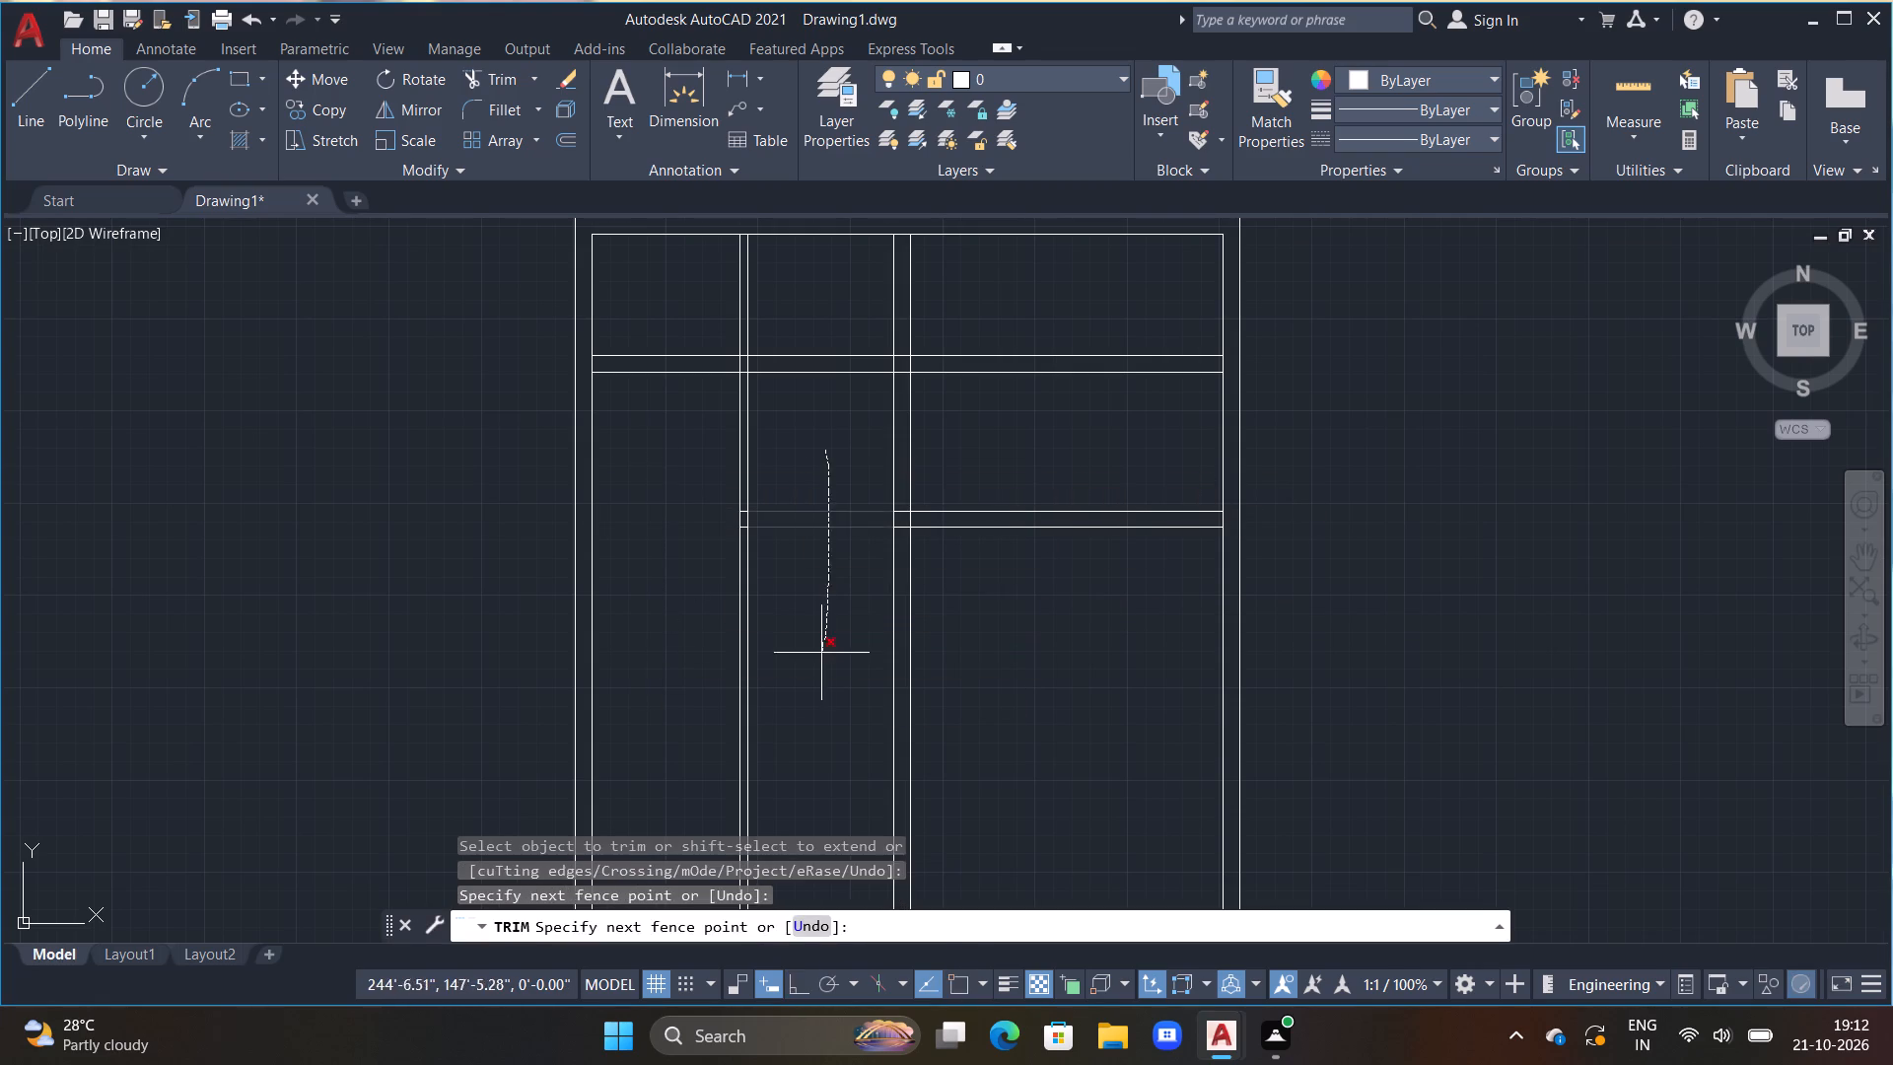
left_click_drag(821, 653, 819, 645)
Remove the first vertical partition's lines below the upper horizontal partition, including the leftover stubs where the lower partition crossed it.
left_click(790, 468)
left_click_drag(790, 468, 721, 526)
left_click_drag(728, 524, 736, 625)
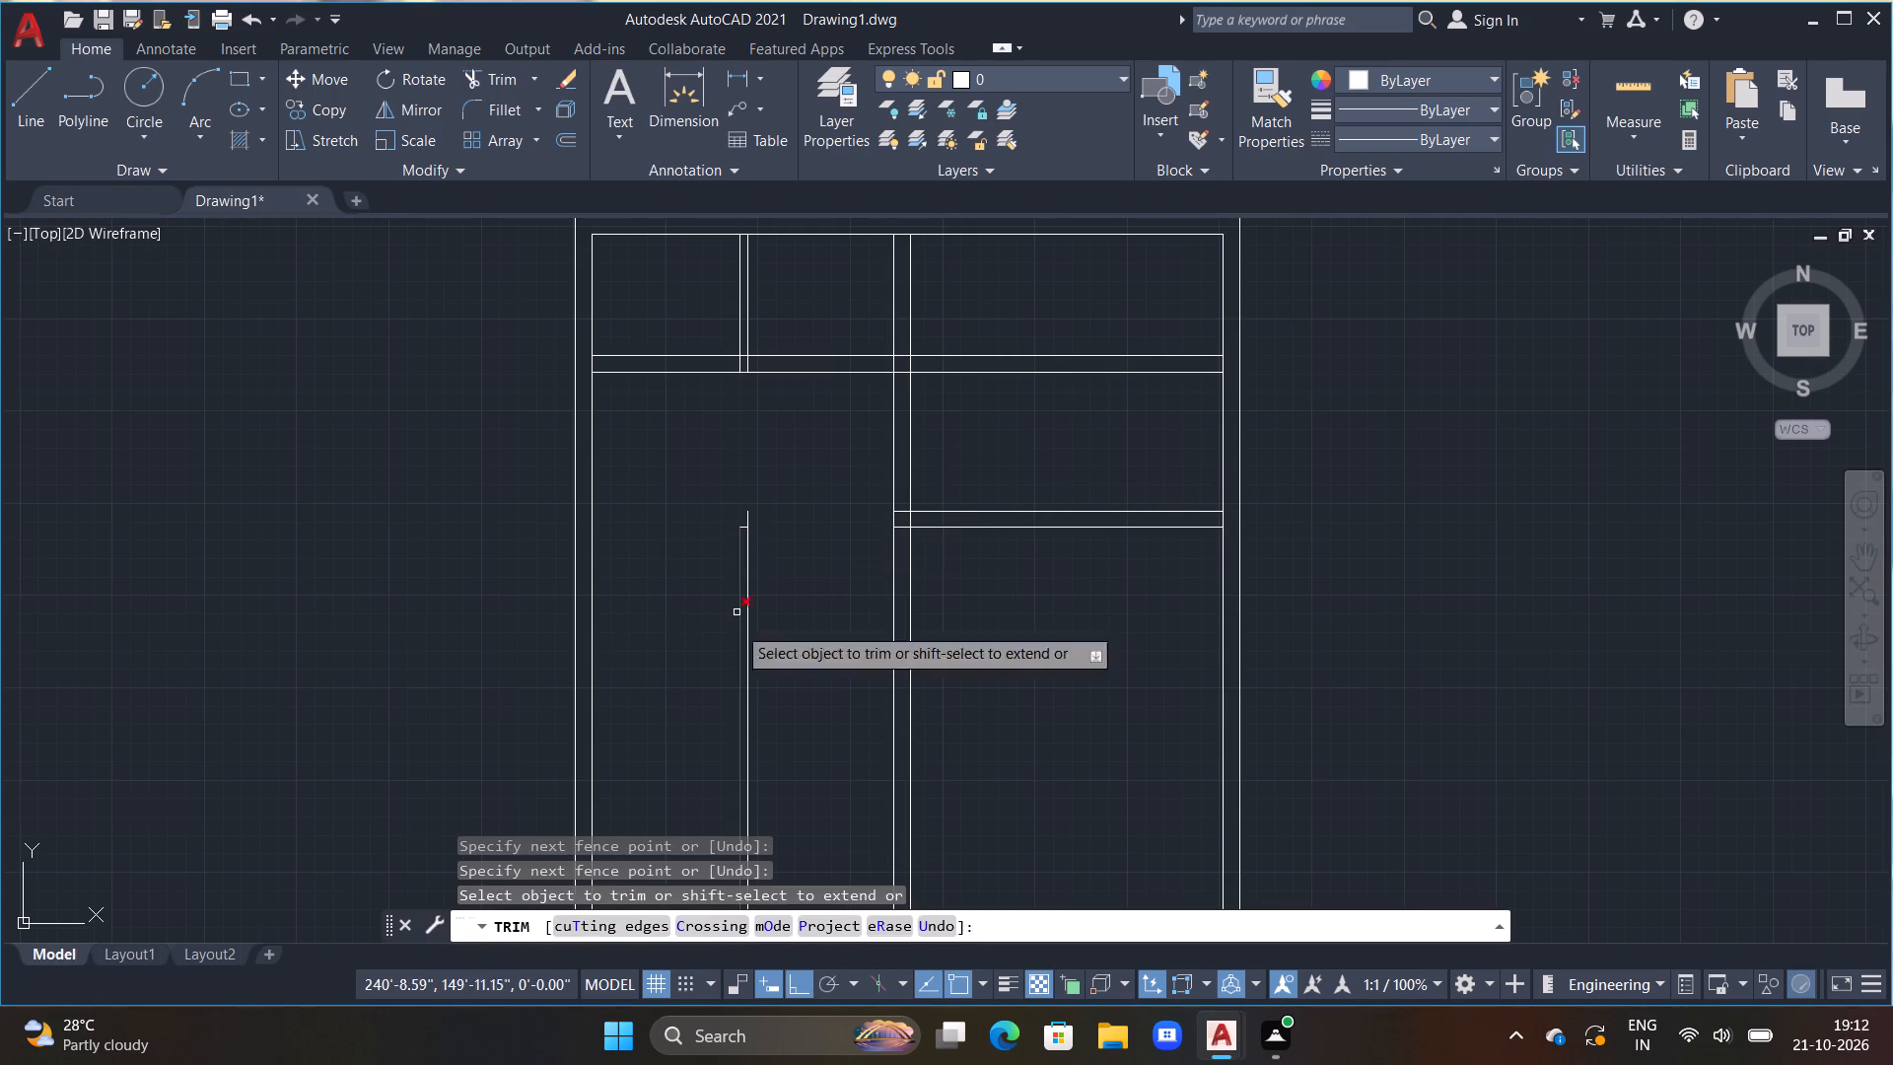
left_click_drag(736, 625, 736, 749)
left_click_drag(736, 624, 780, 575)
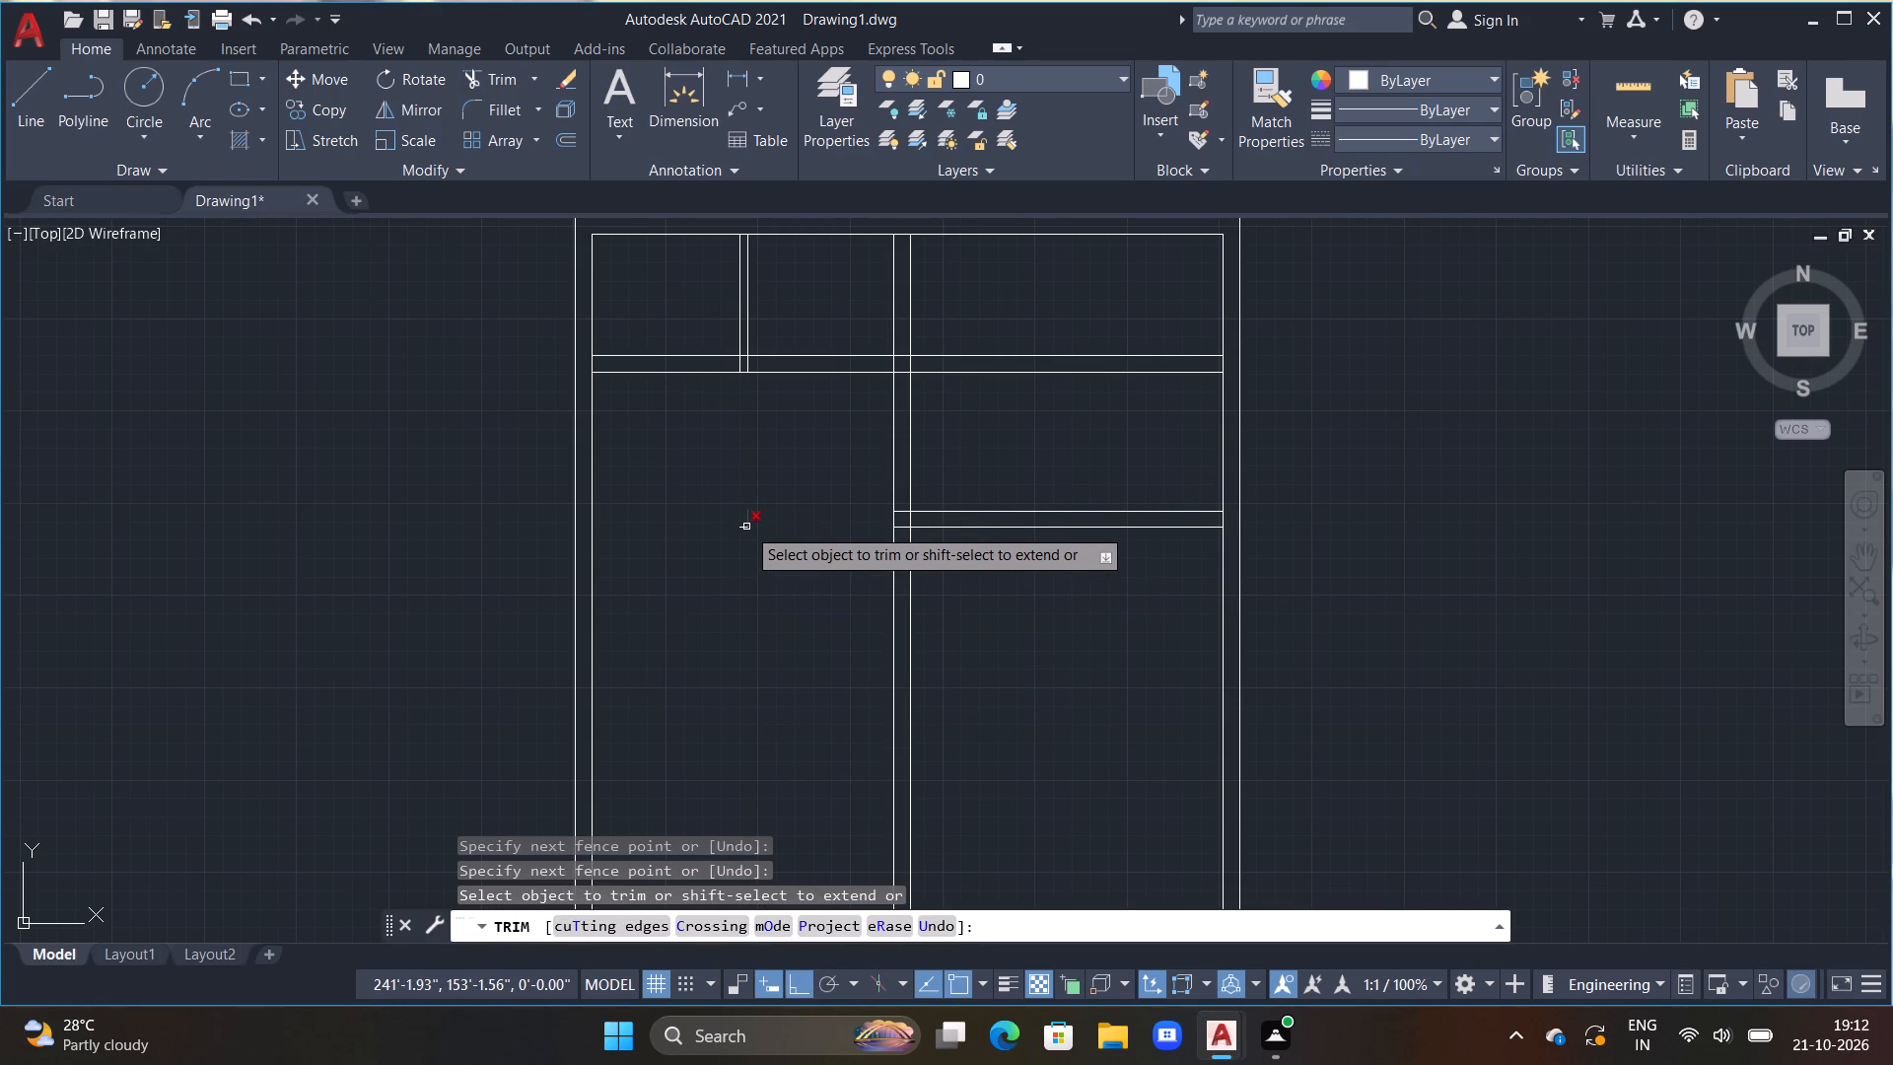
left_click(746, 527)
left_click_drag(742, 525, 742, 550)
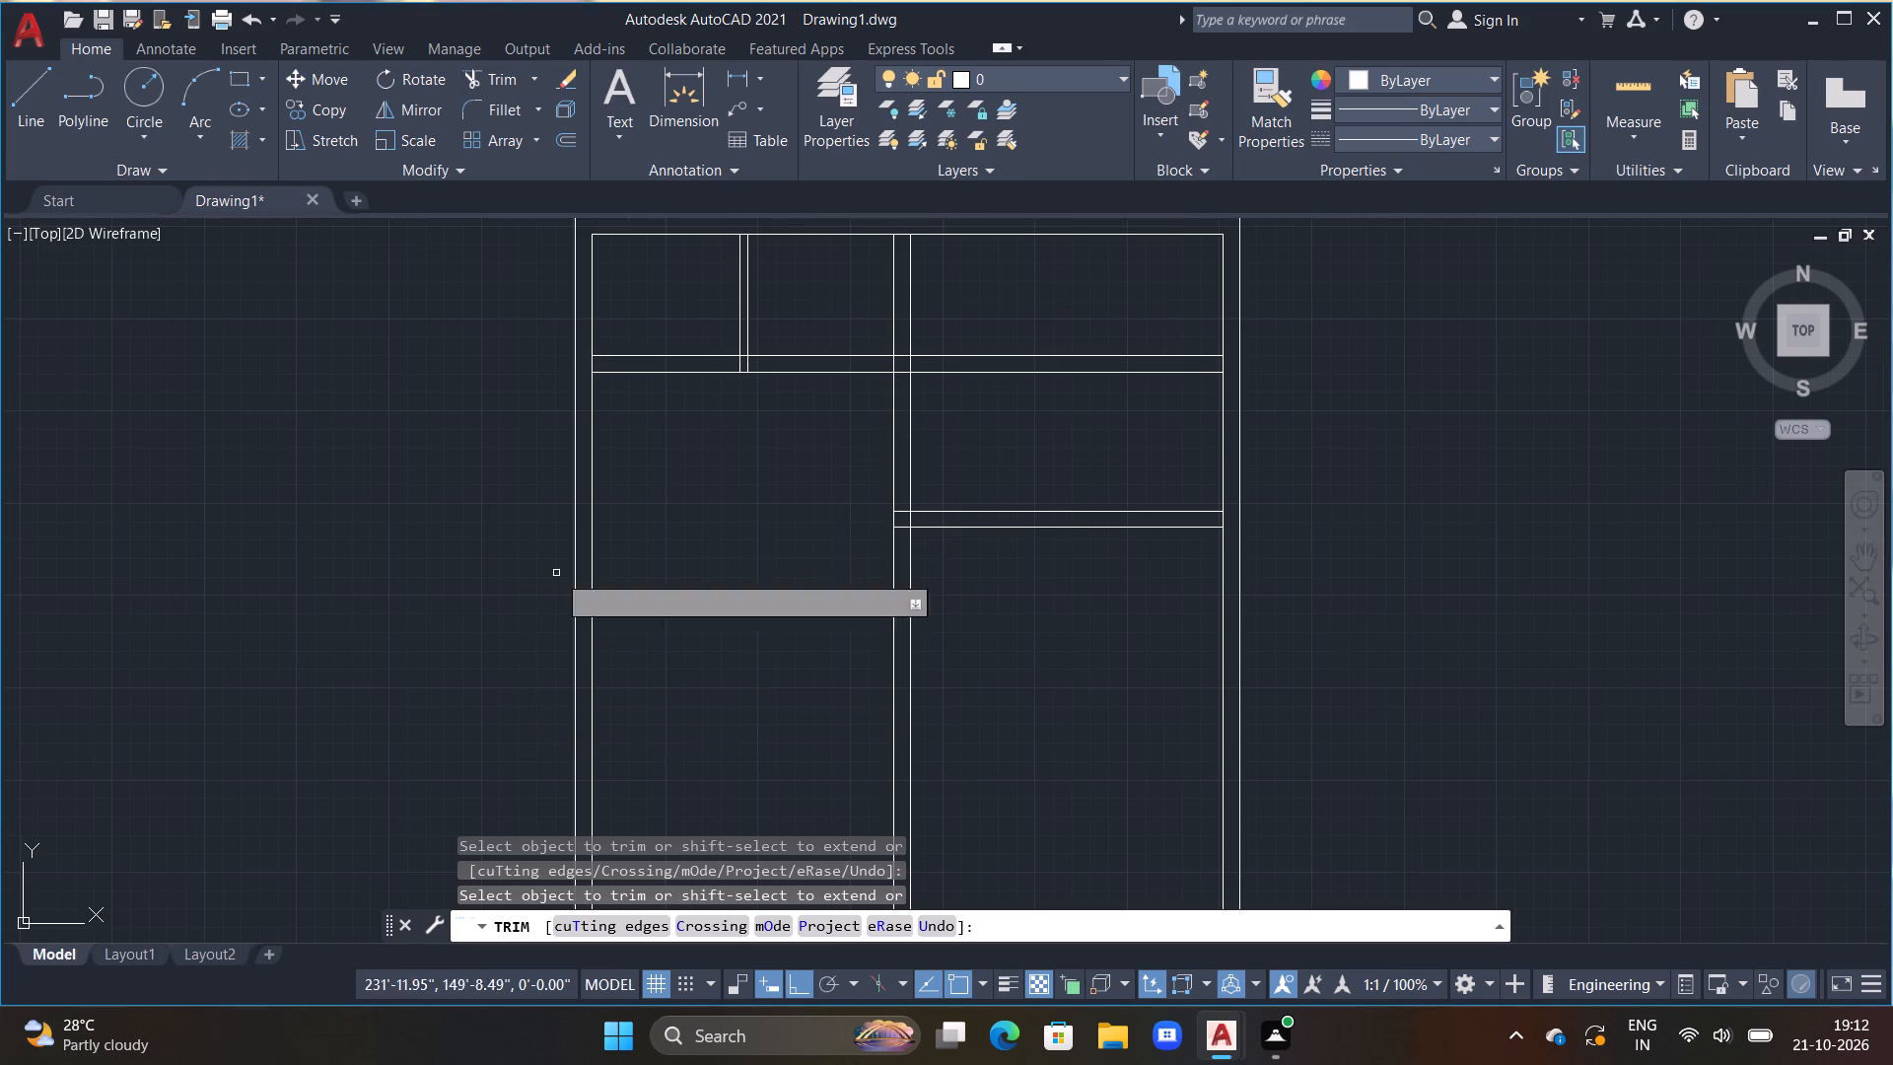
Trim the top wall's inner line between the two lines of the first vertical partition to open their junction.
middle_click_drag(604, 483, 703, 661)
scroll(791, 530, "up", 1)
scroll(863, 352, "up", 2)
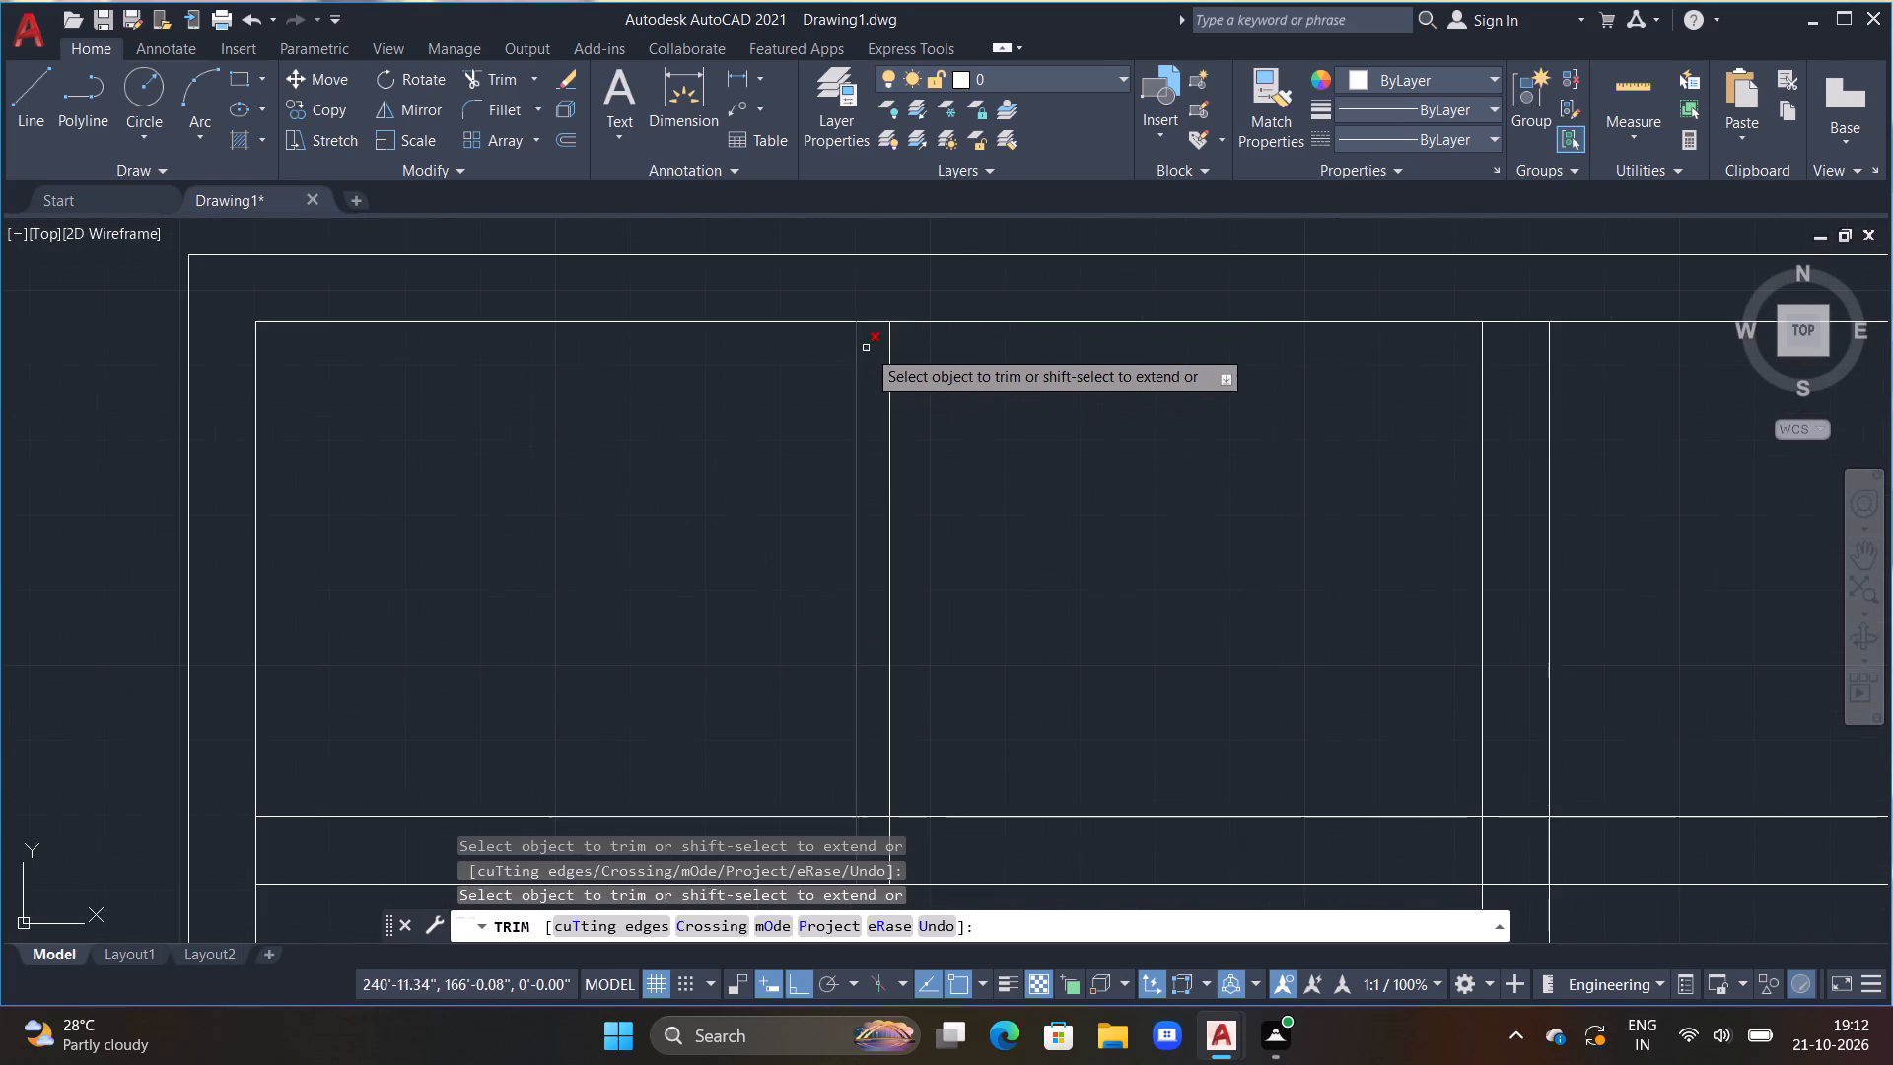
left_click(882, 324)
scroll(873, 397, "down", 2)
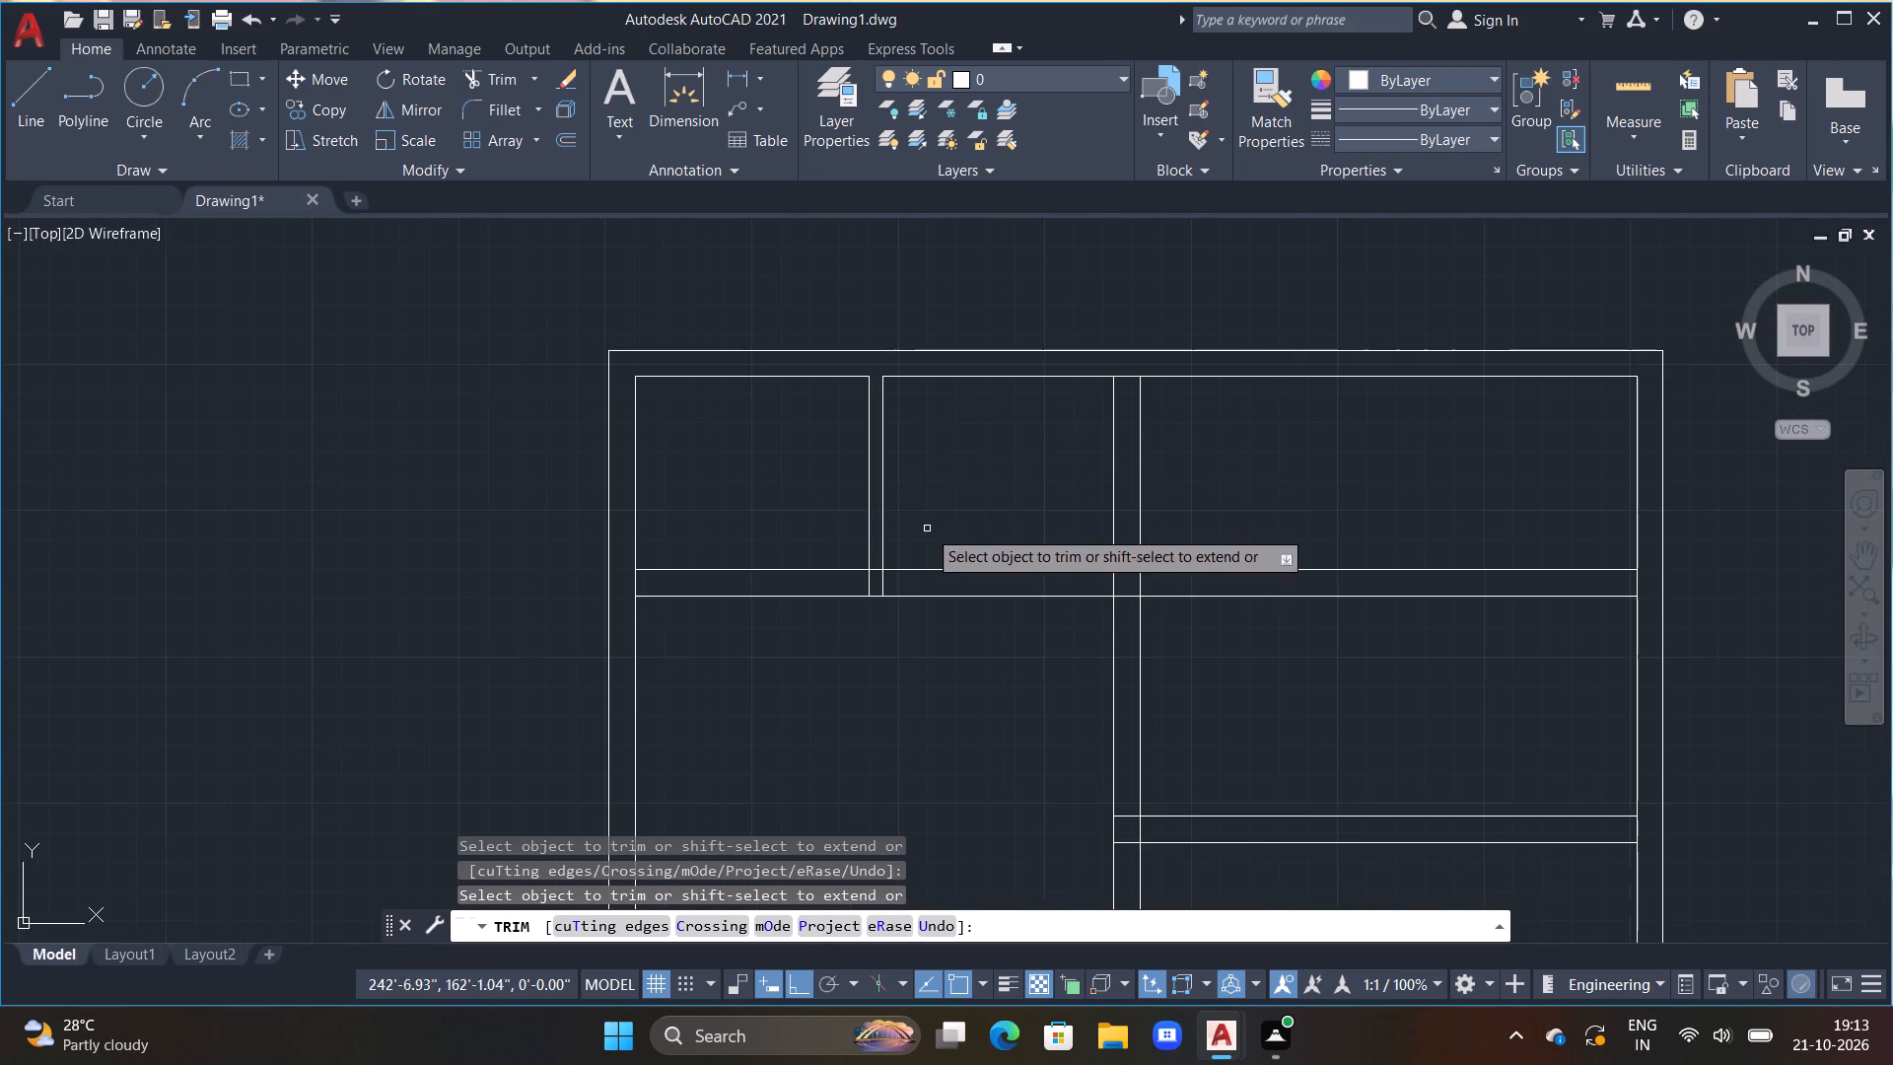
middle_click_drag(863, 625, 901, 570)
key("Escape")
key("Escape")
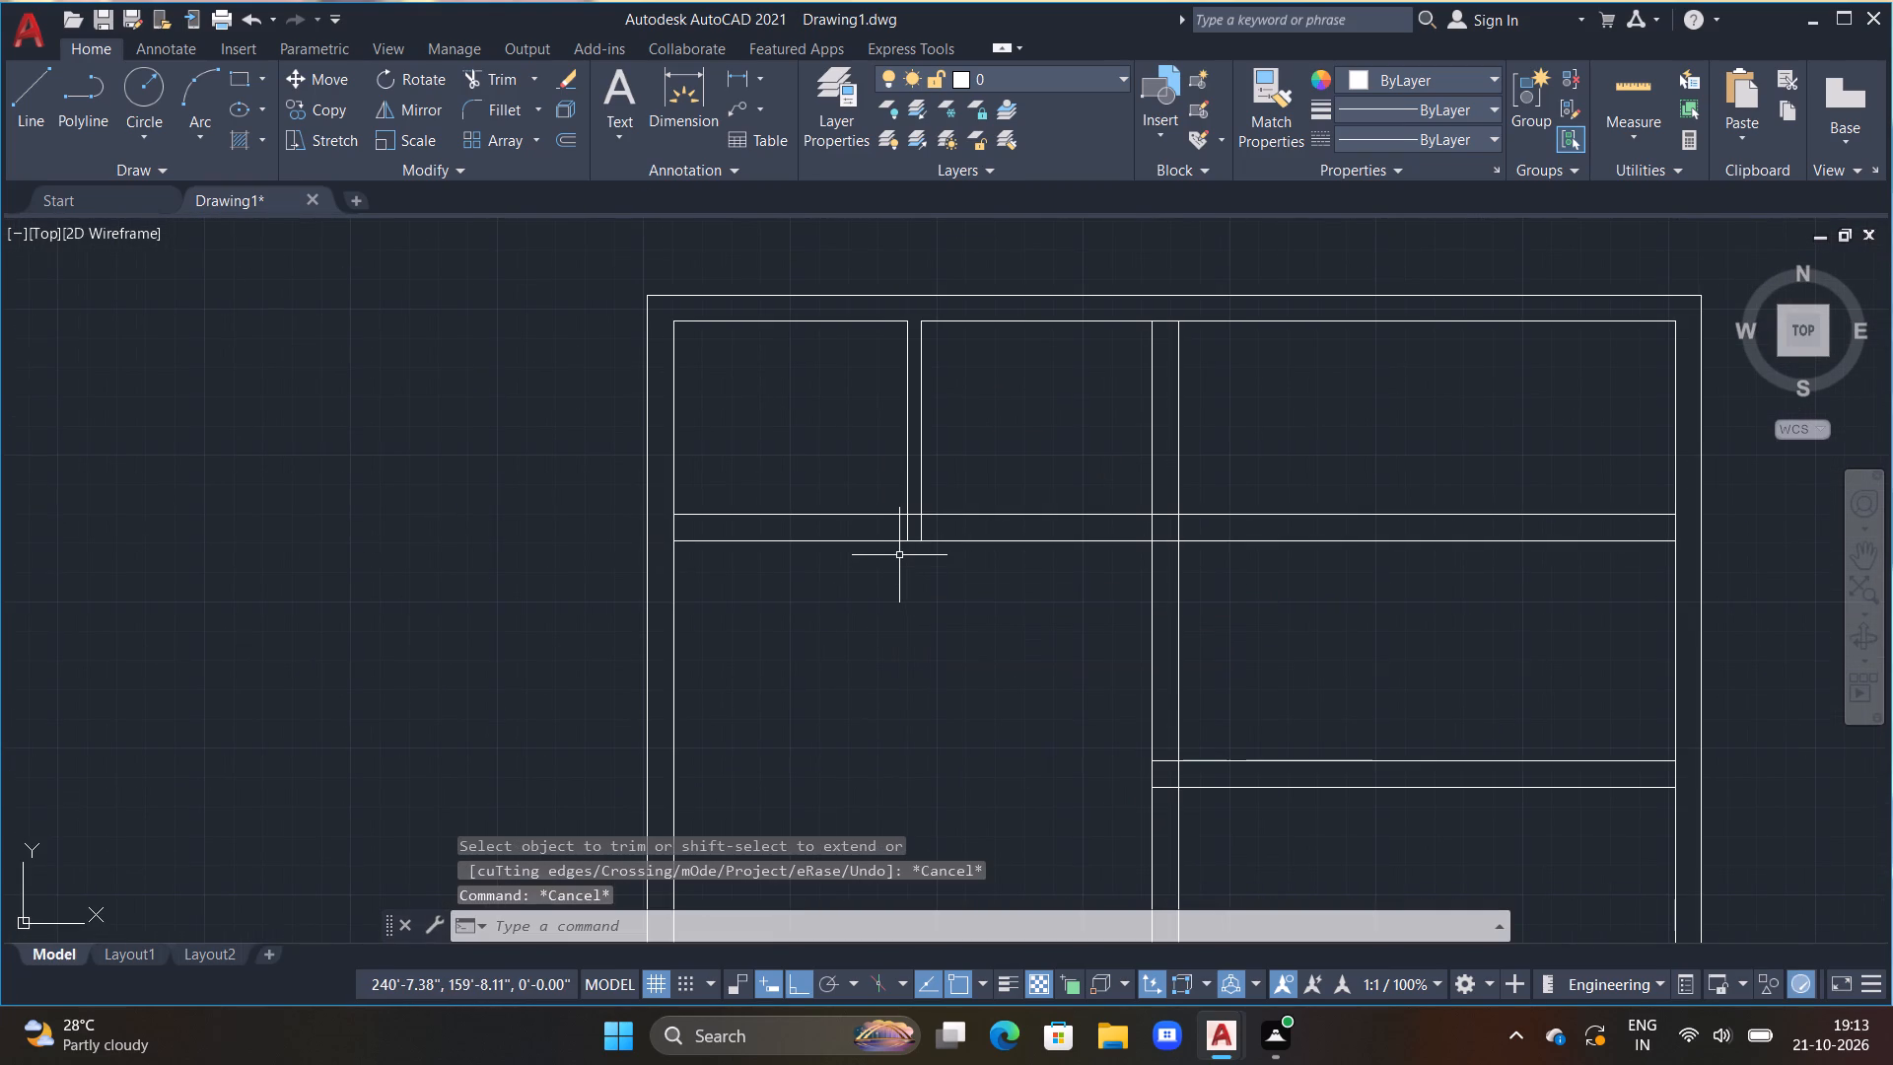
key("Escape")
Offset the first vertical partition's left line 1'6" to the left and the top wall's inner line to its right 1'6" downward.
type("OFF")
key("space")
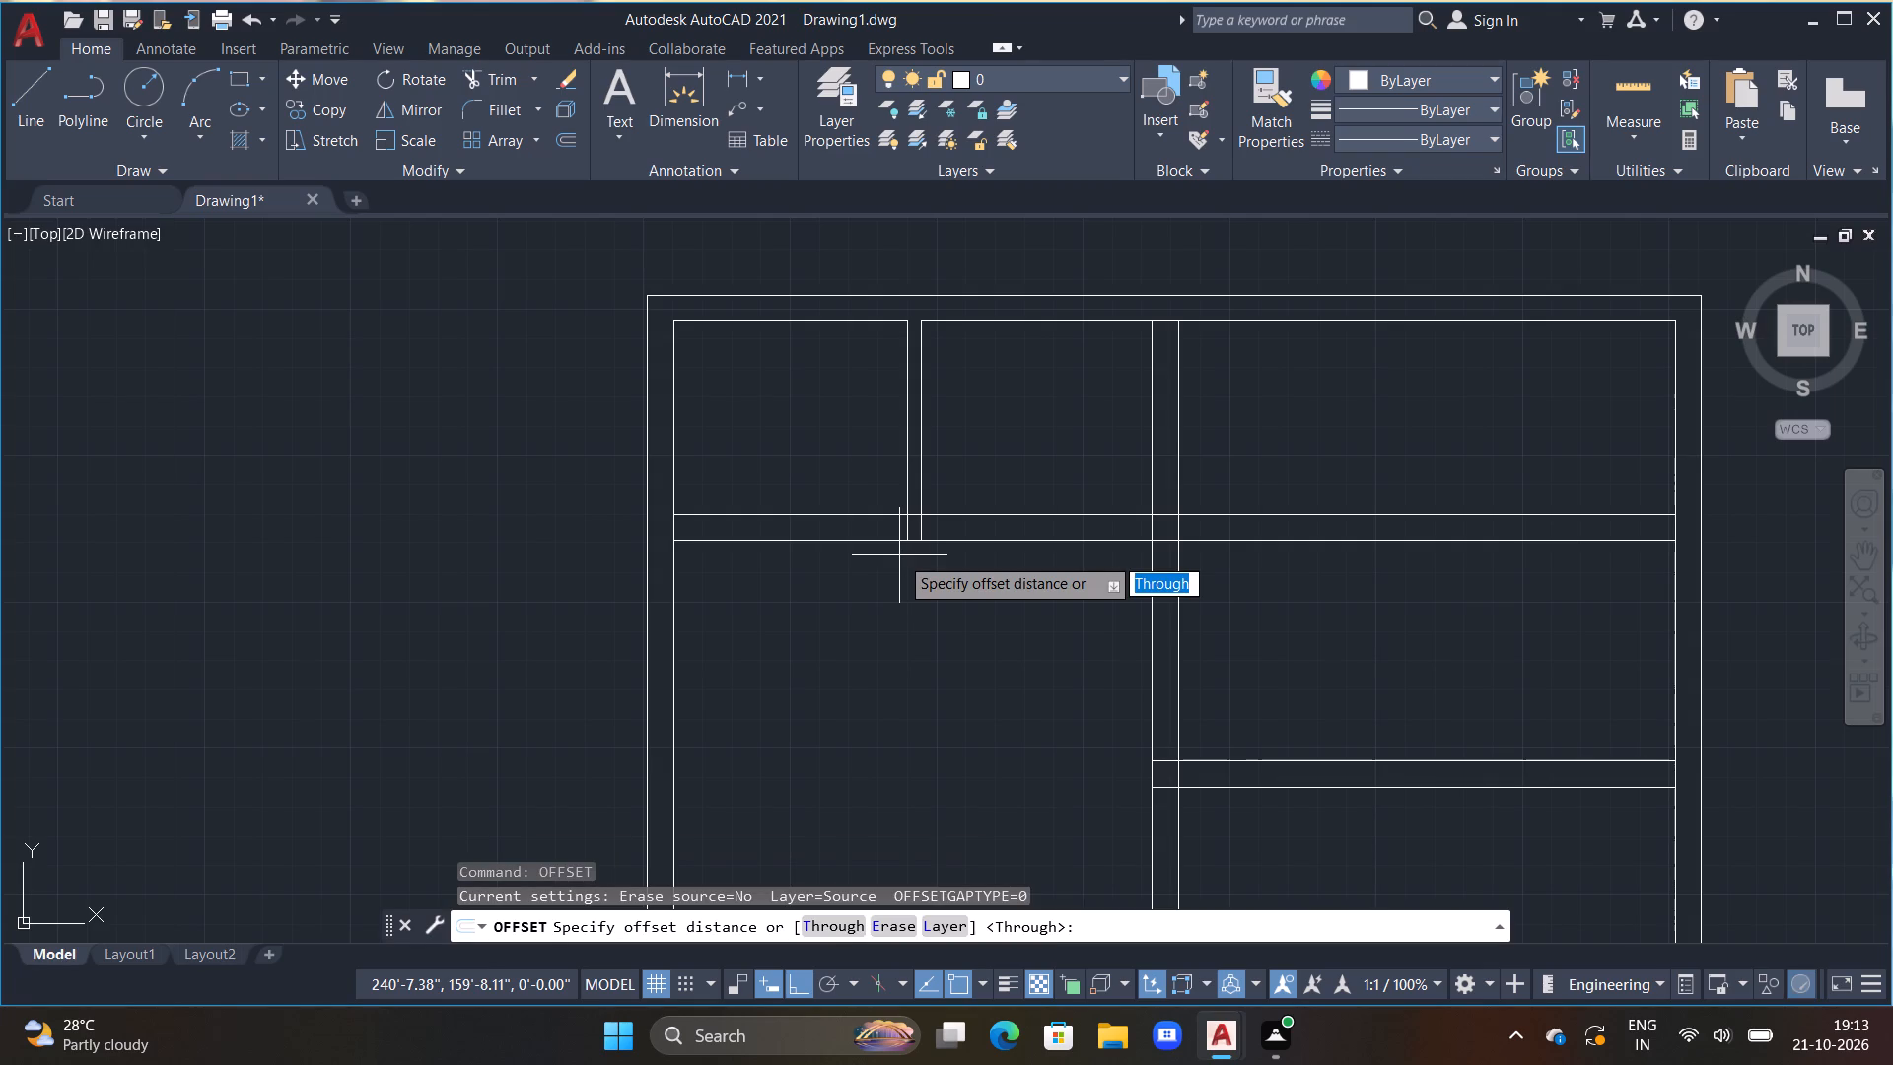
type("1'6")
key("shift+quotedbl")
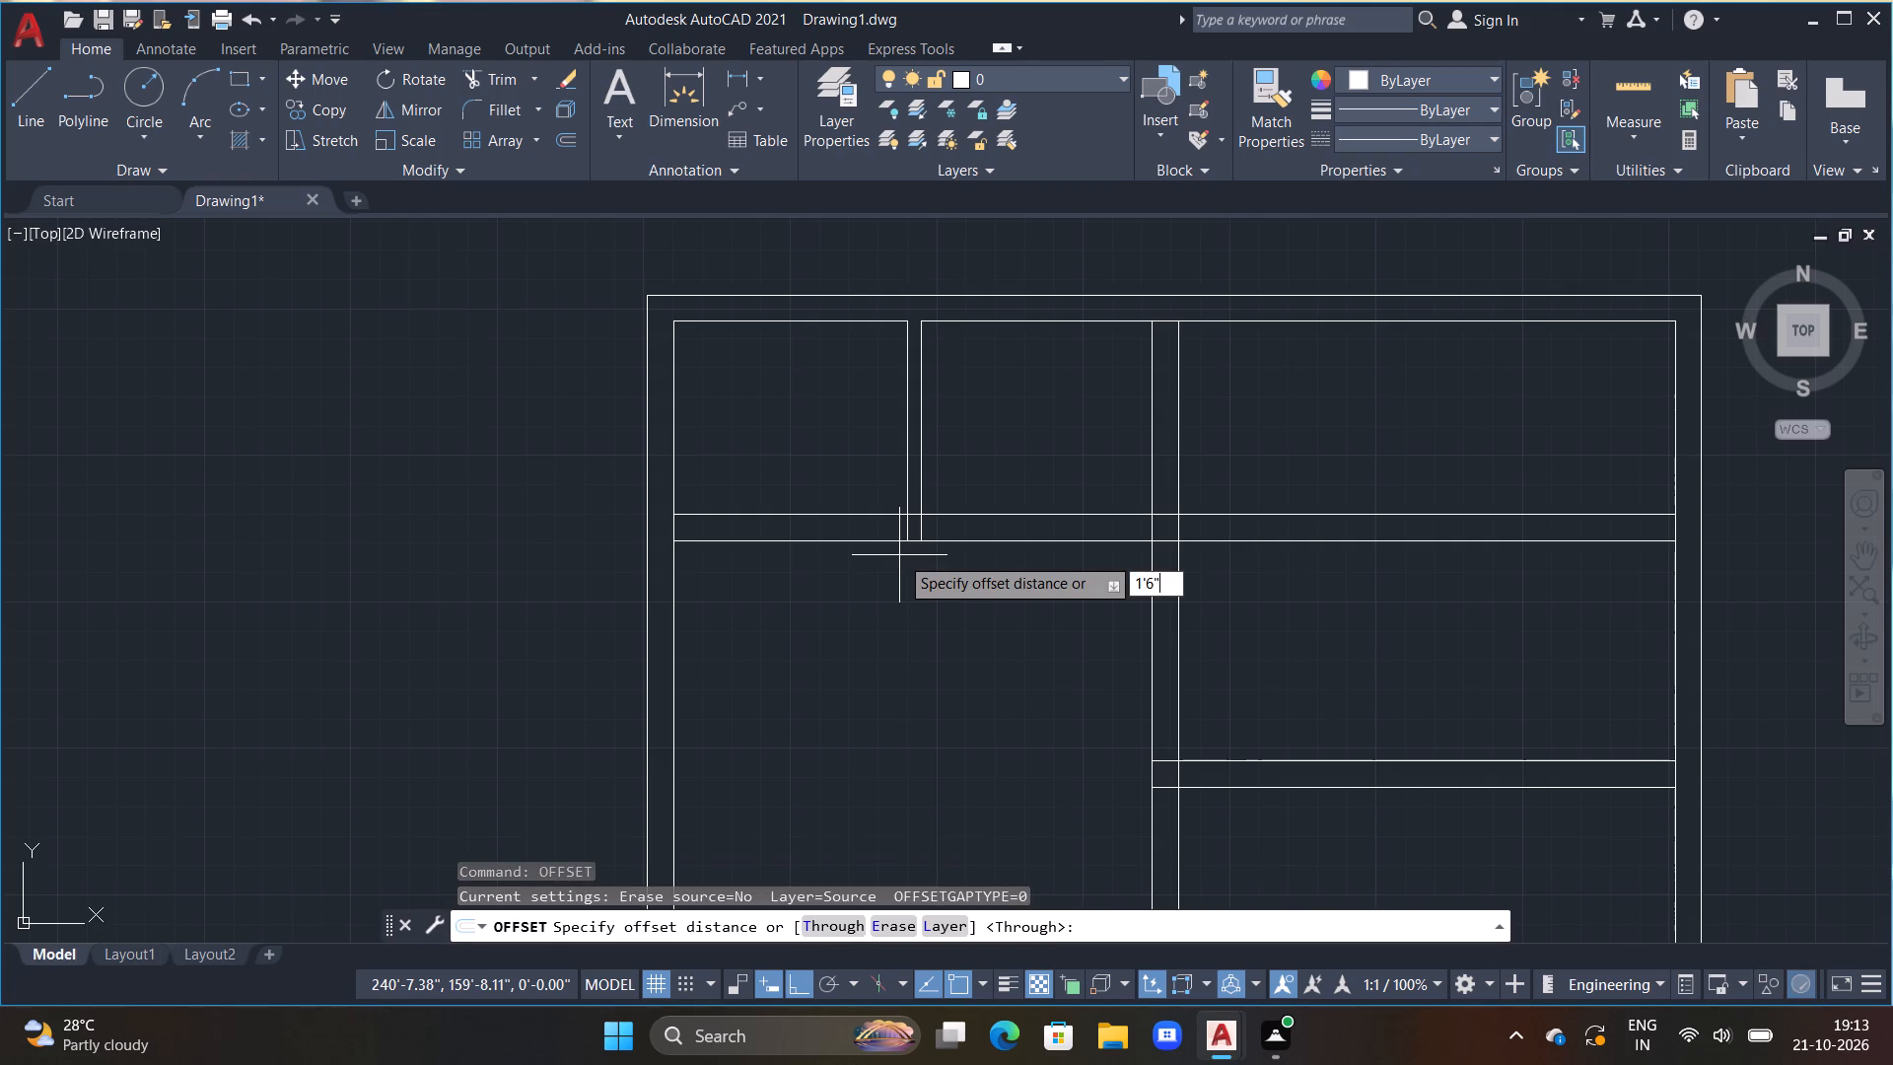
key("Return")
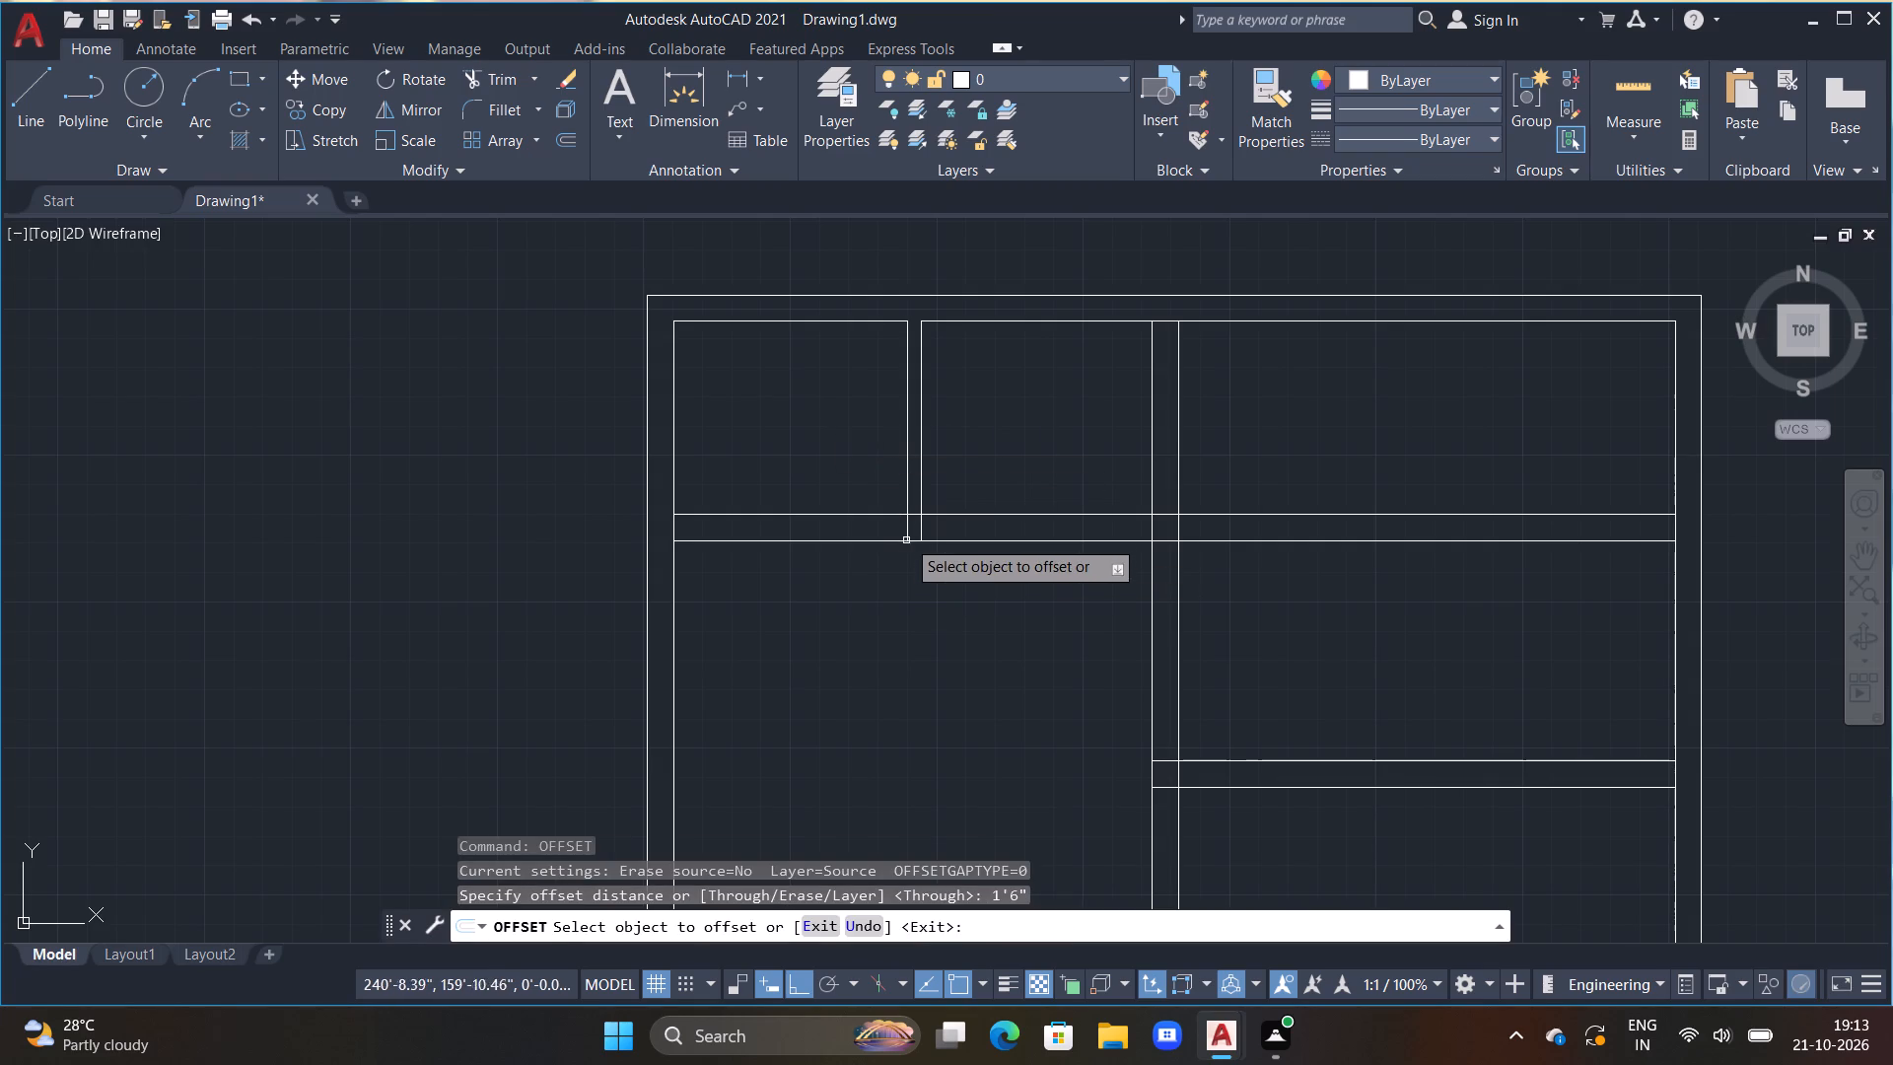
left_click(907, 529)
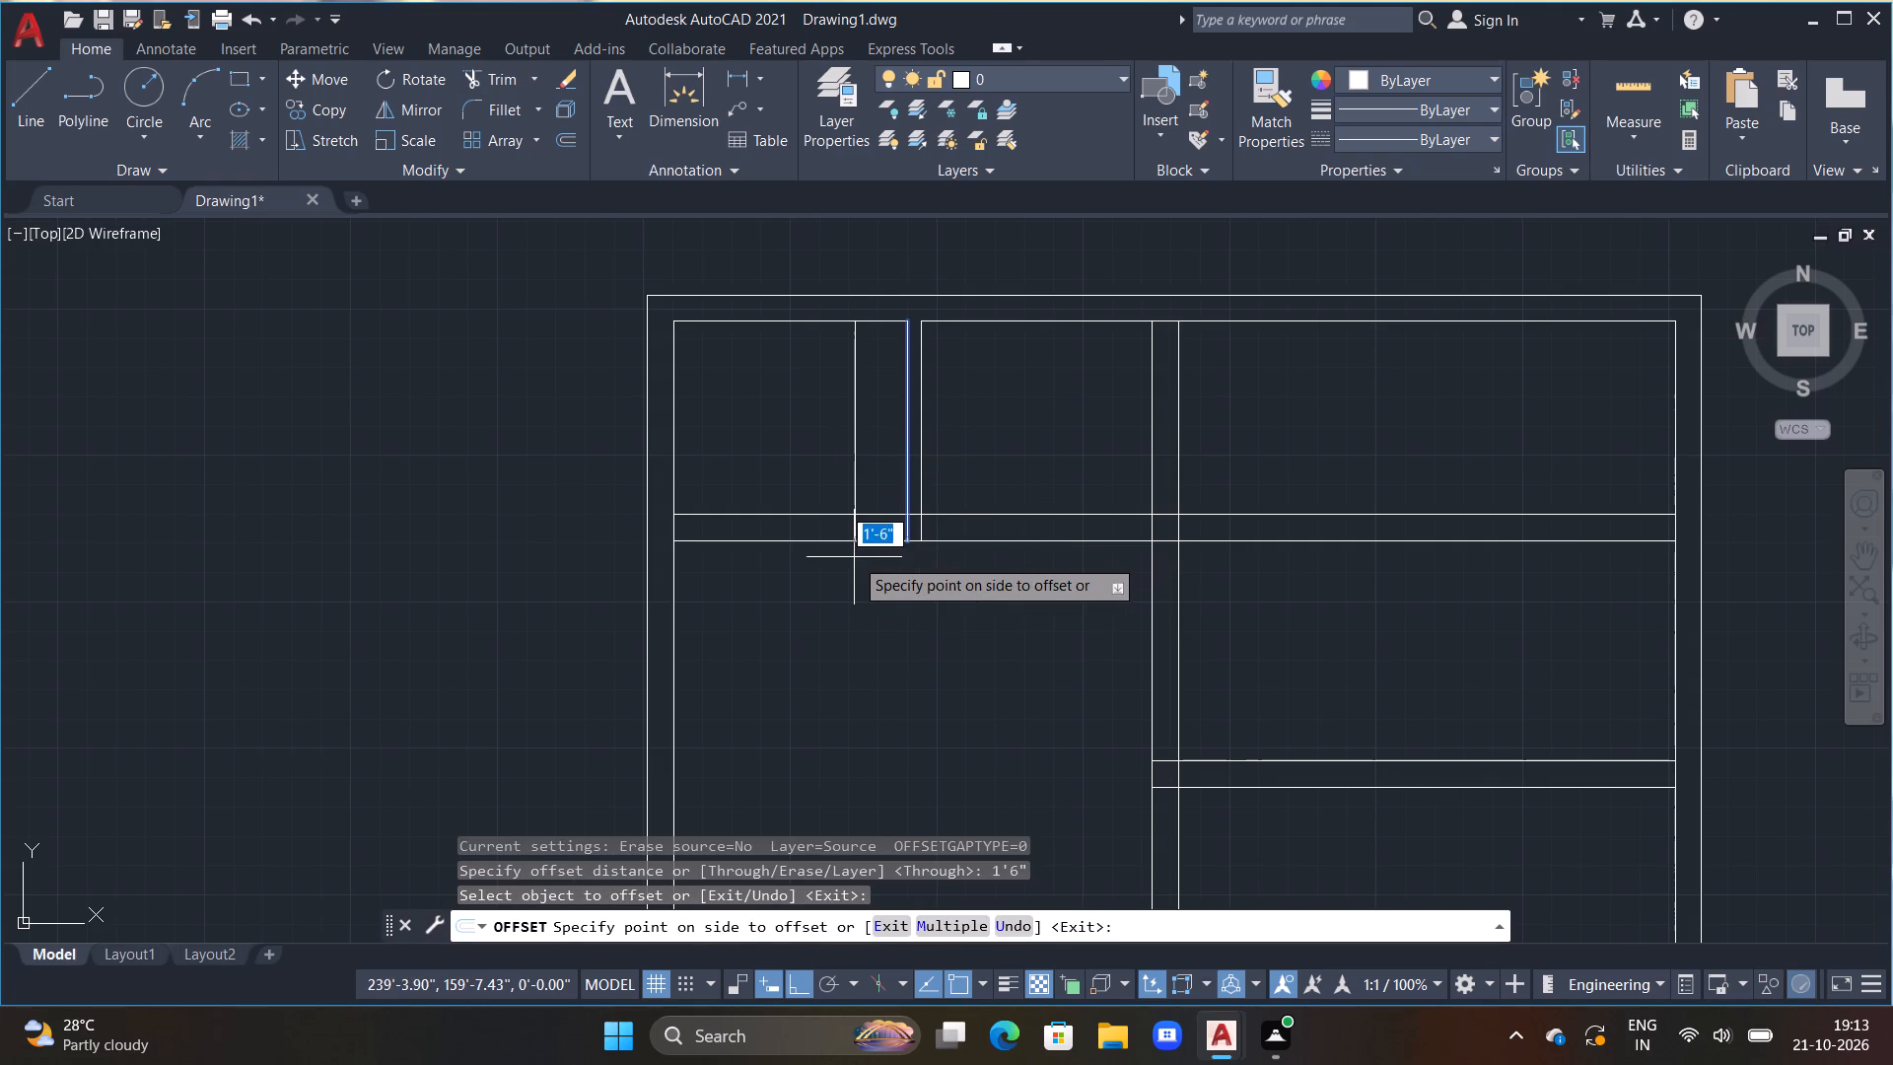
left_click(853, 557)
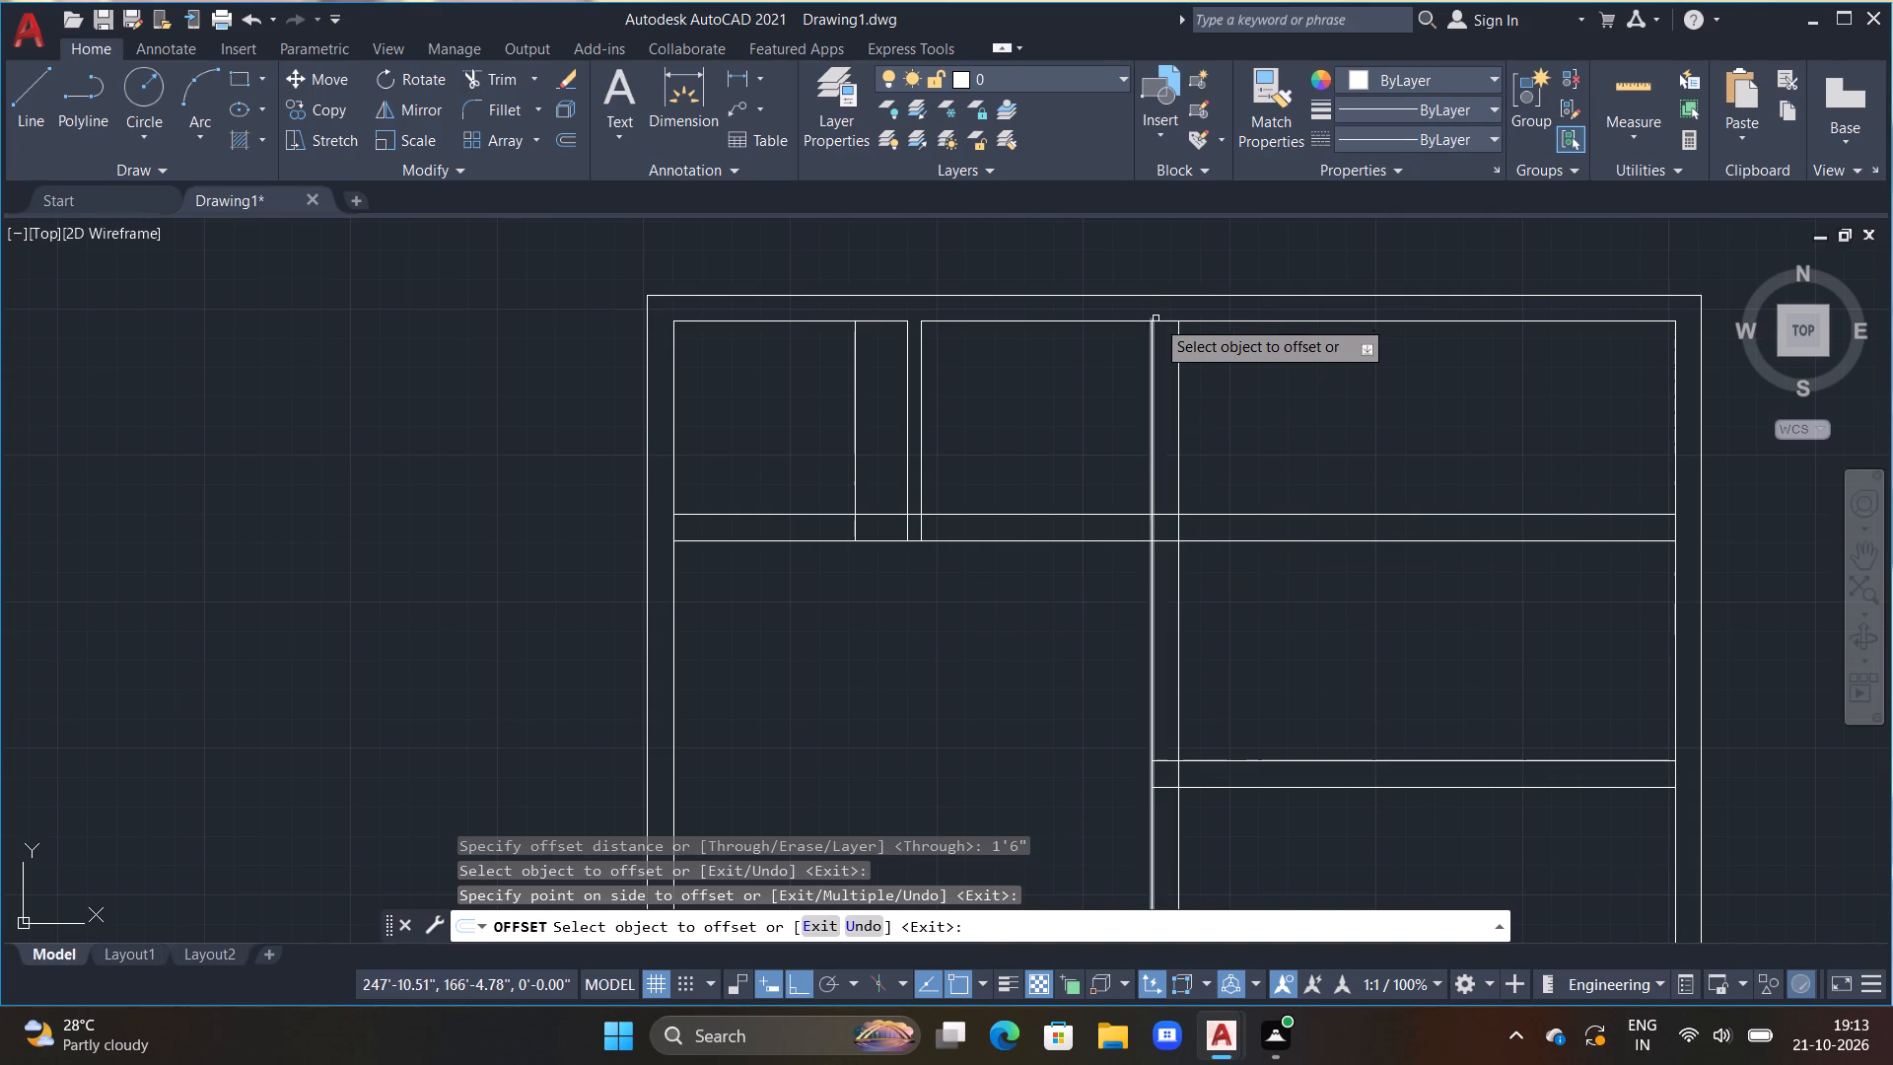
left_click(1162, 322)
left_click(1200, 463)
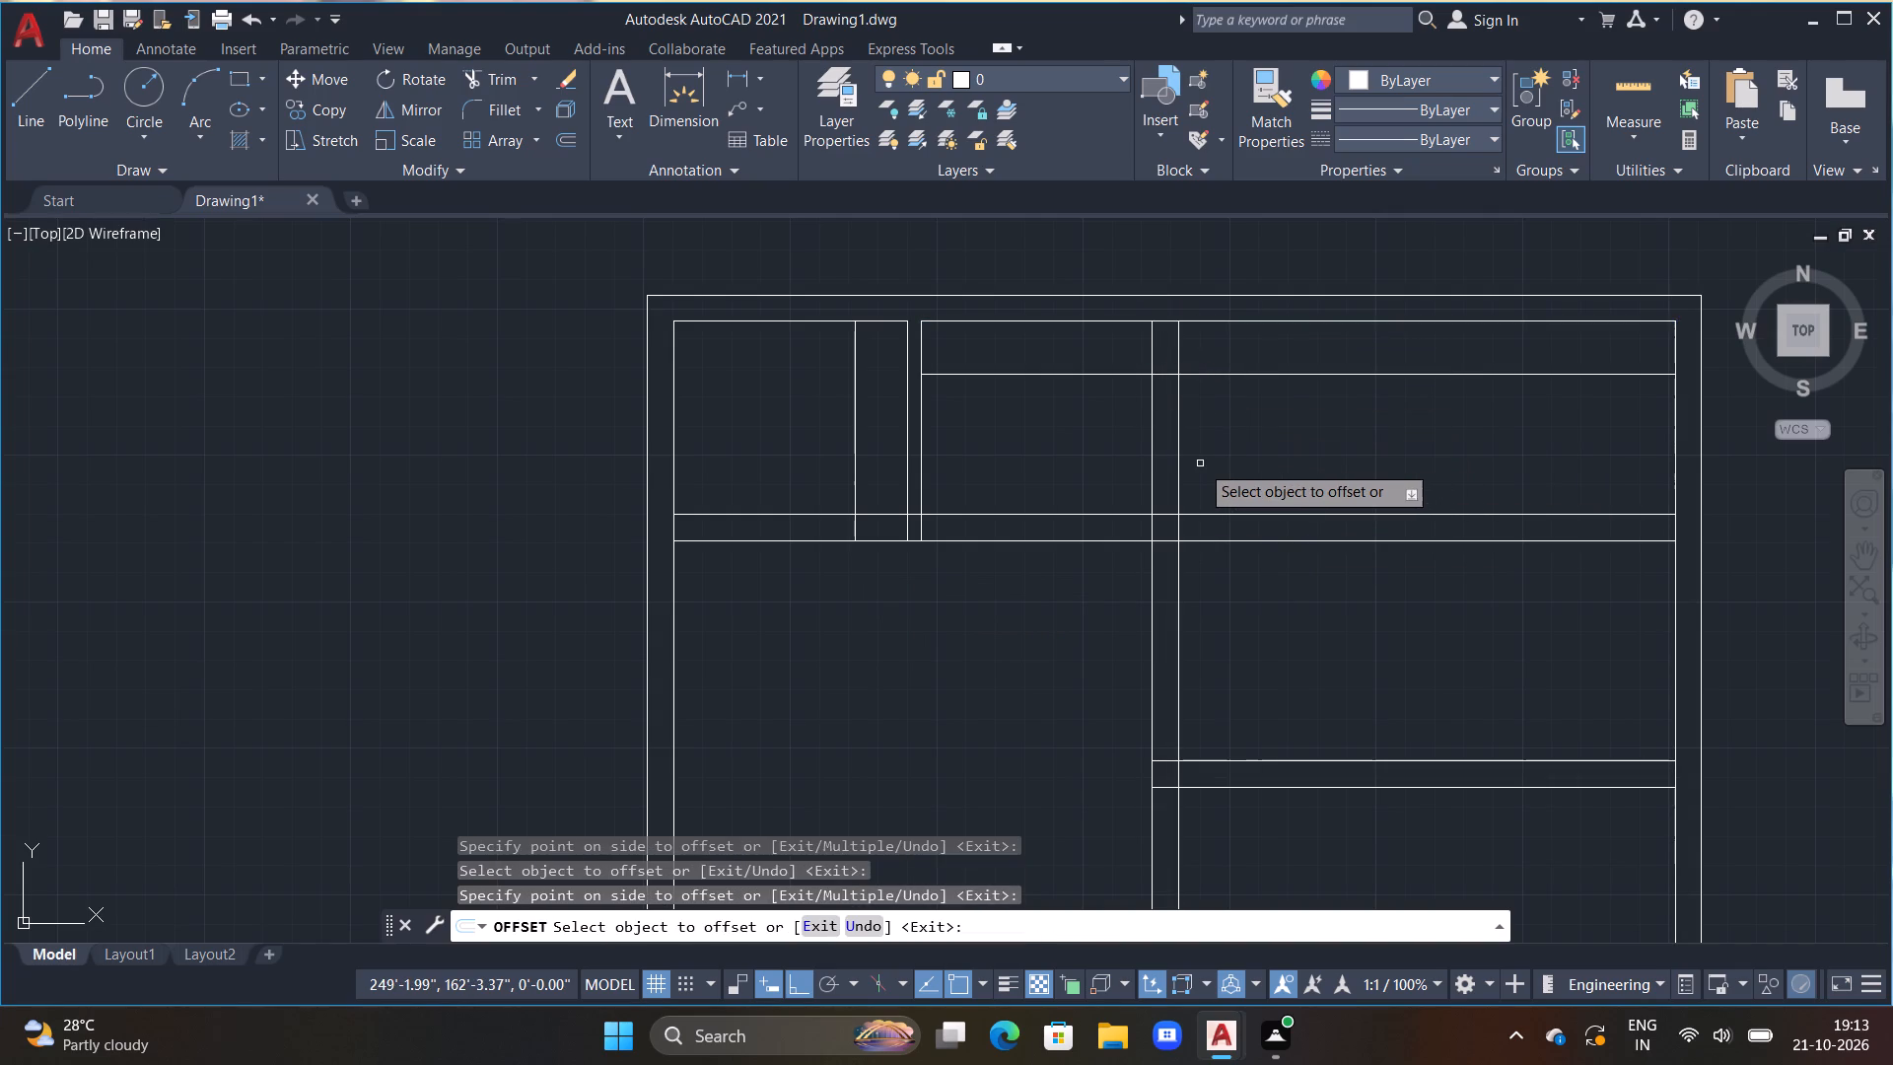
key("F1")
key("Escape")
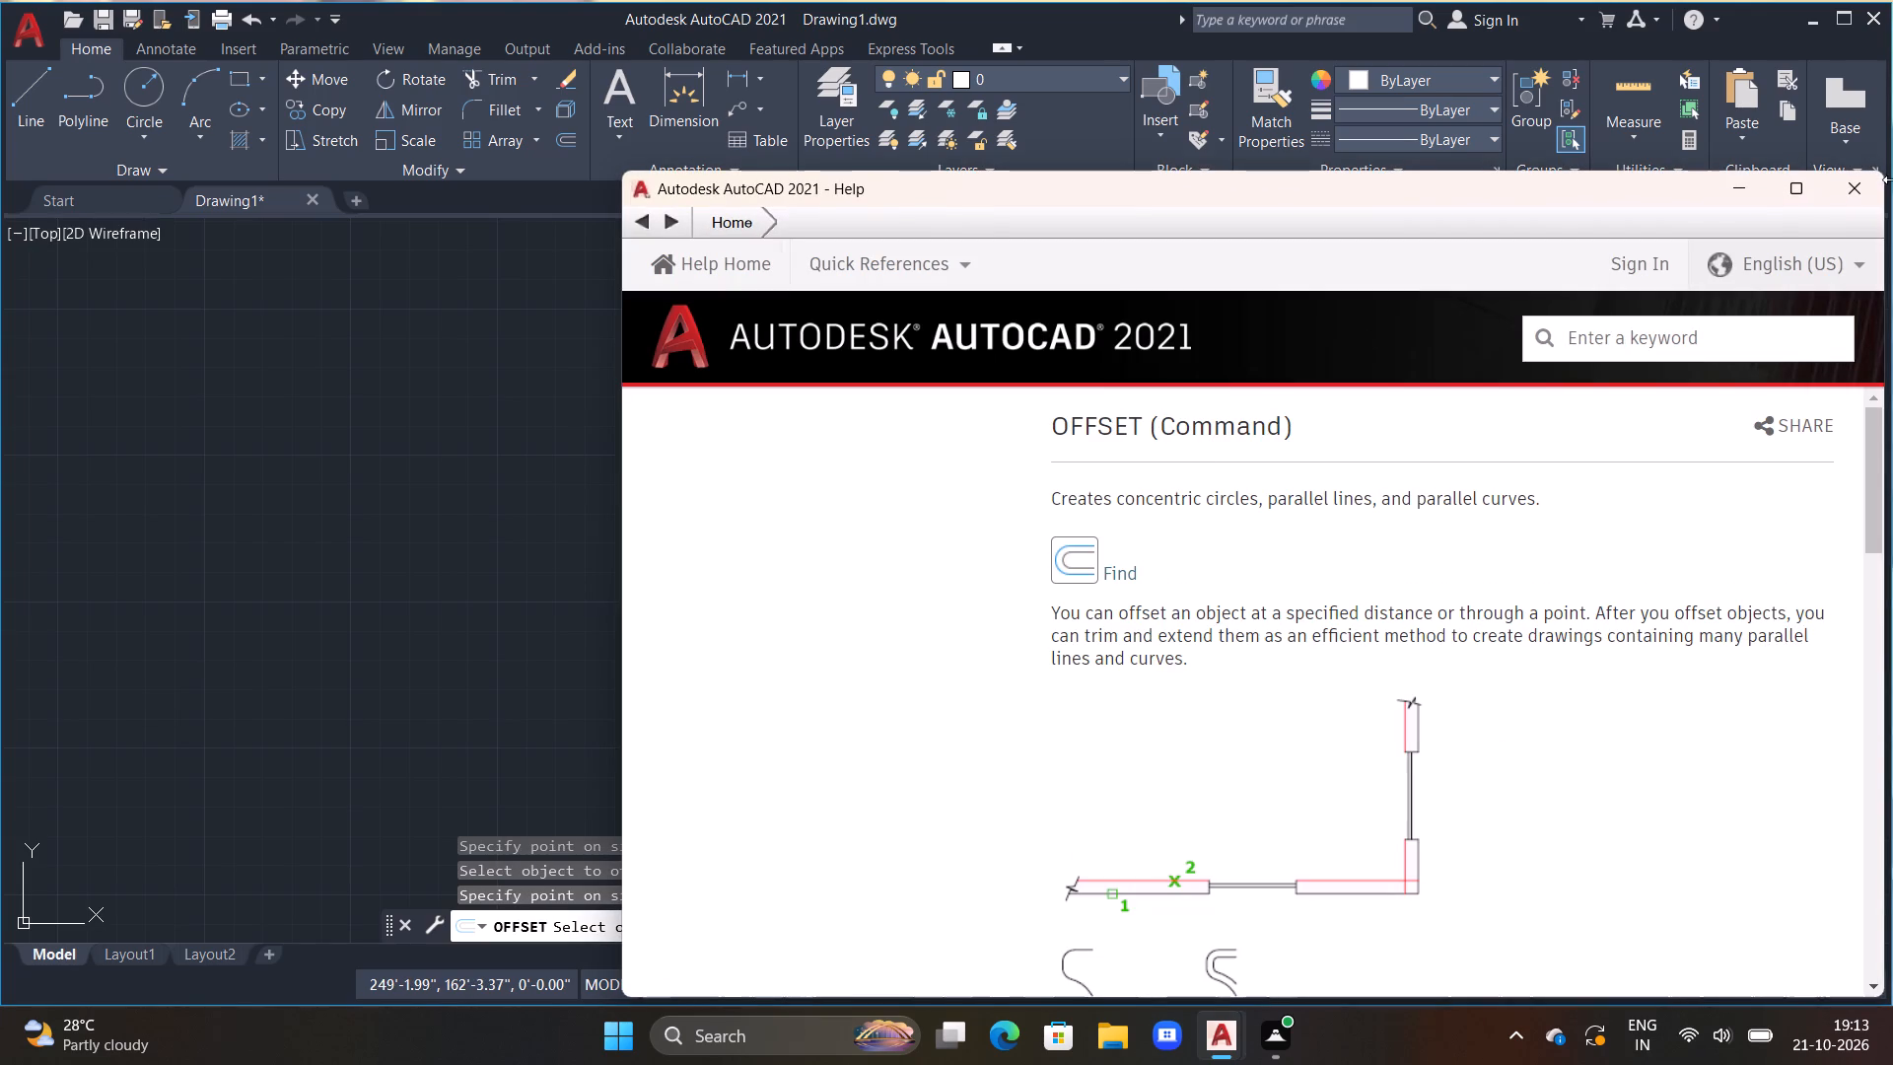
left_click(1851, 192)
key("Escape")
Trim a 1'6" opening in the upper horizontal partition left of the first vertical partition, and clean up that partition's lower corner.
type("TR")
key("space")
left_click_drag(827, 360, 872, 462)
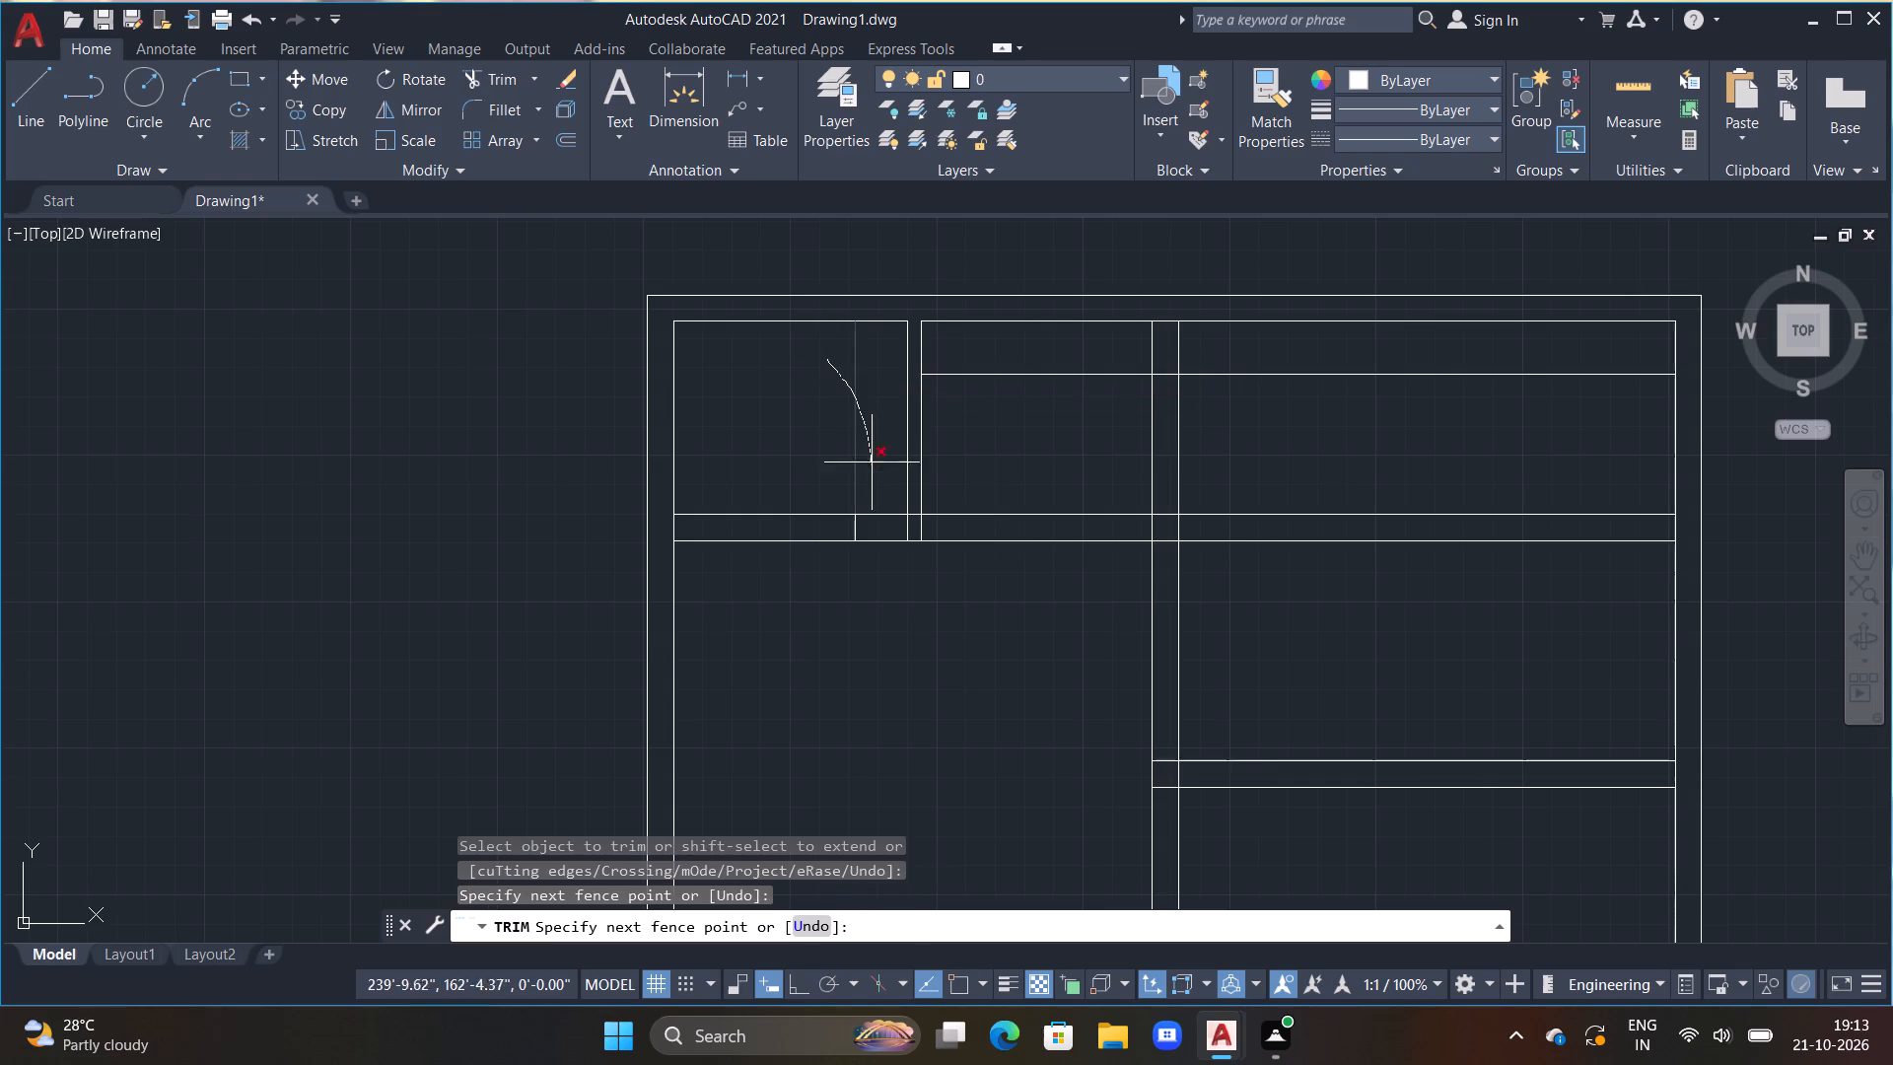
left_click_drag(872, 462, 870, 532)
left_click_drag(868, 545, 867, 605)
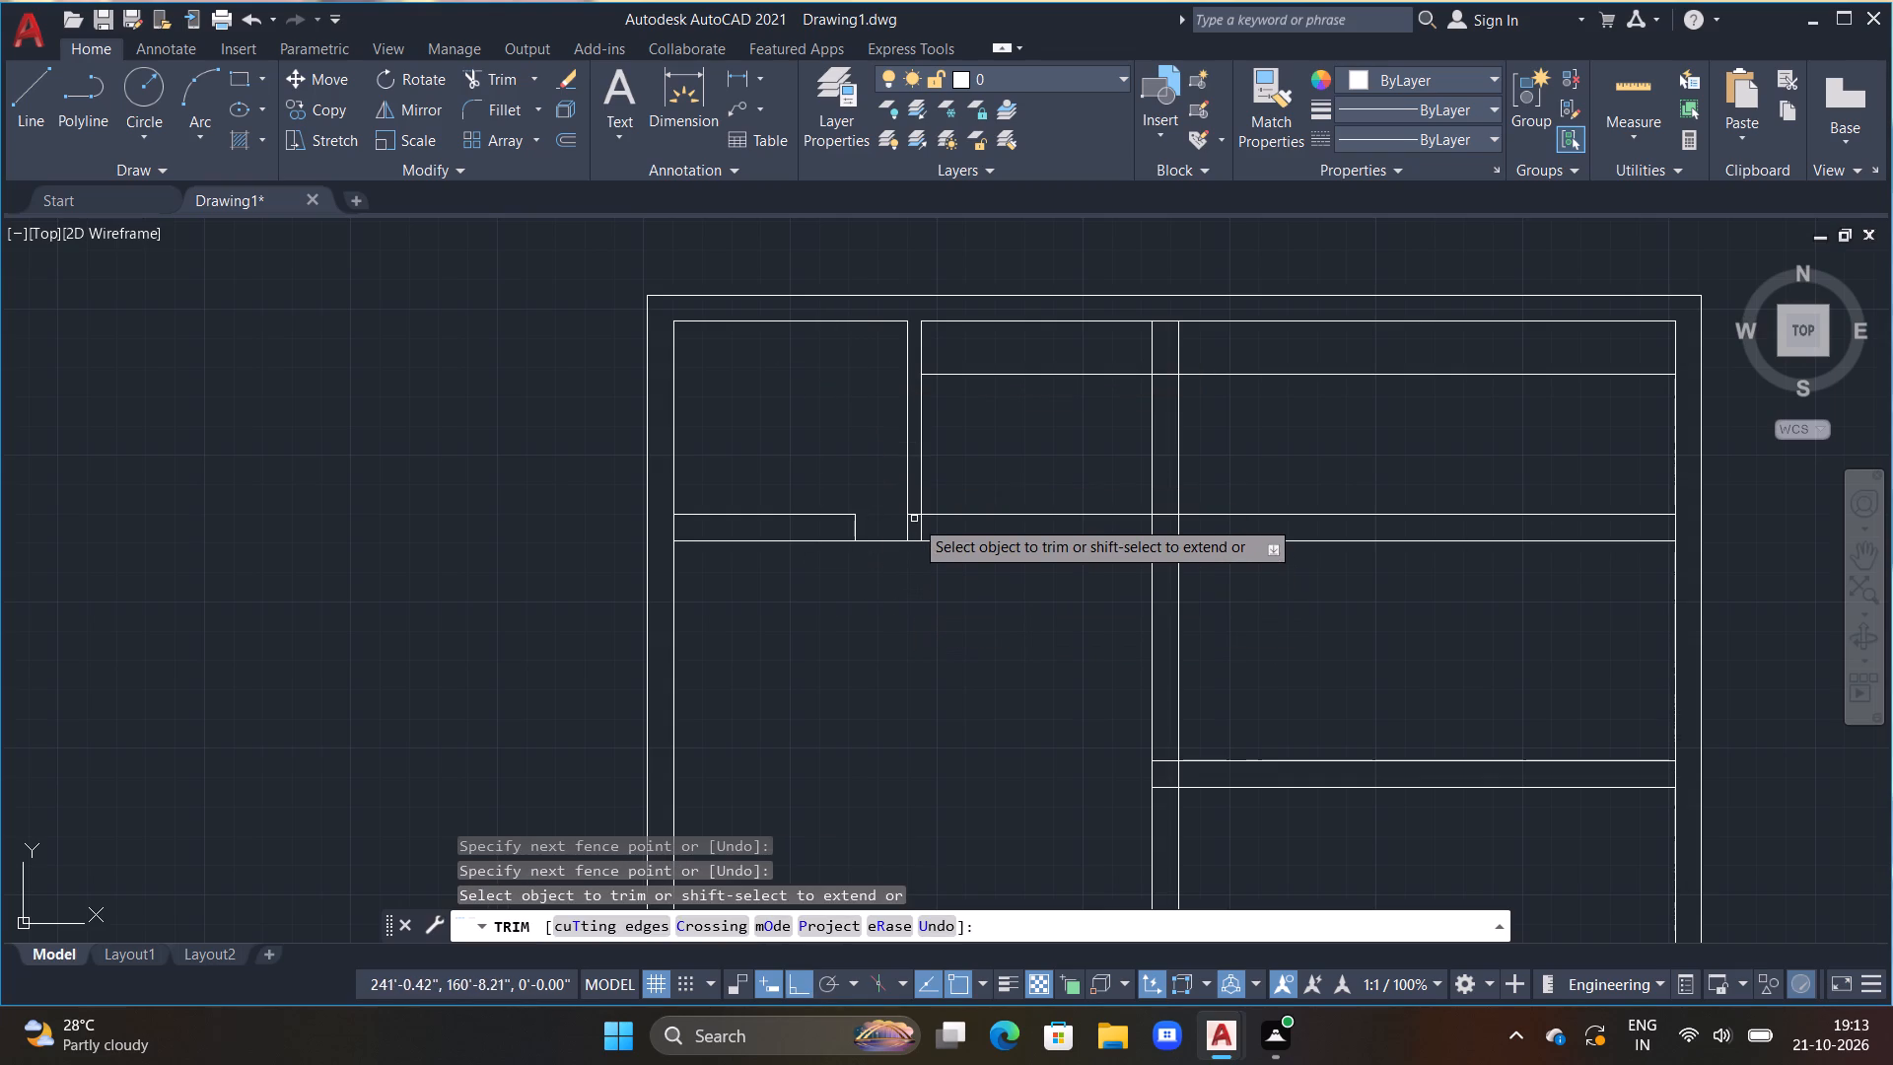
left_click(914, 518)
left_click(919, 528)
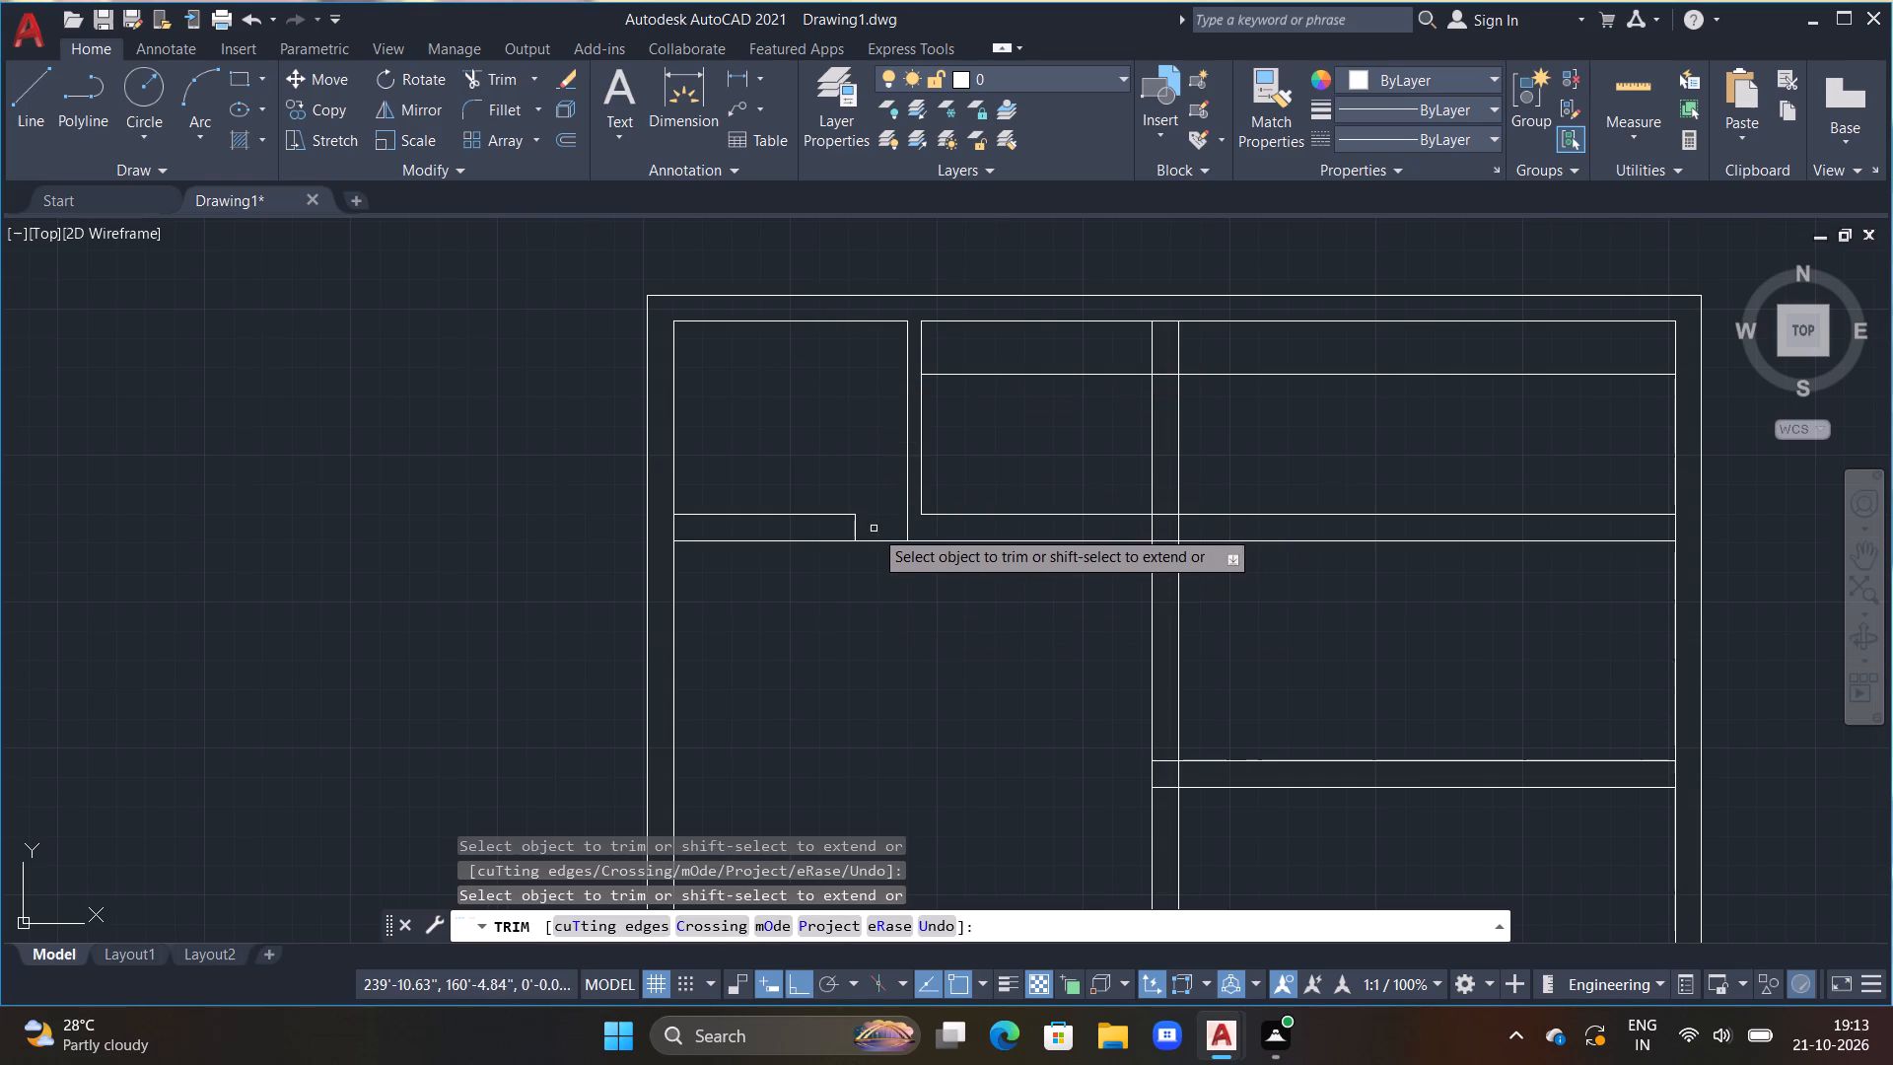
left_click_drag(876, 528, 870, 614)
Trim the second vertical partition to end 1'6" below the top wall, removing the excess offset line on both sides of it.
left_click_drag(985, 397, 1182, 367)
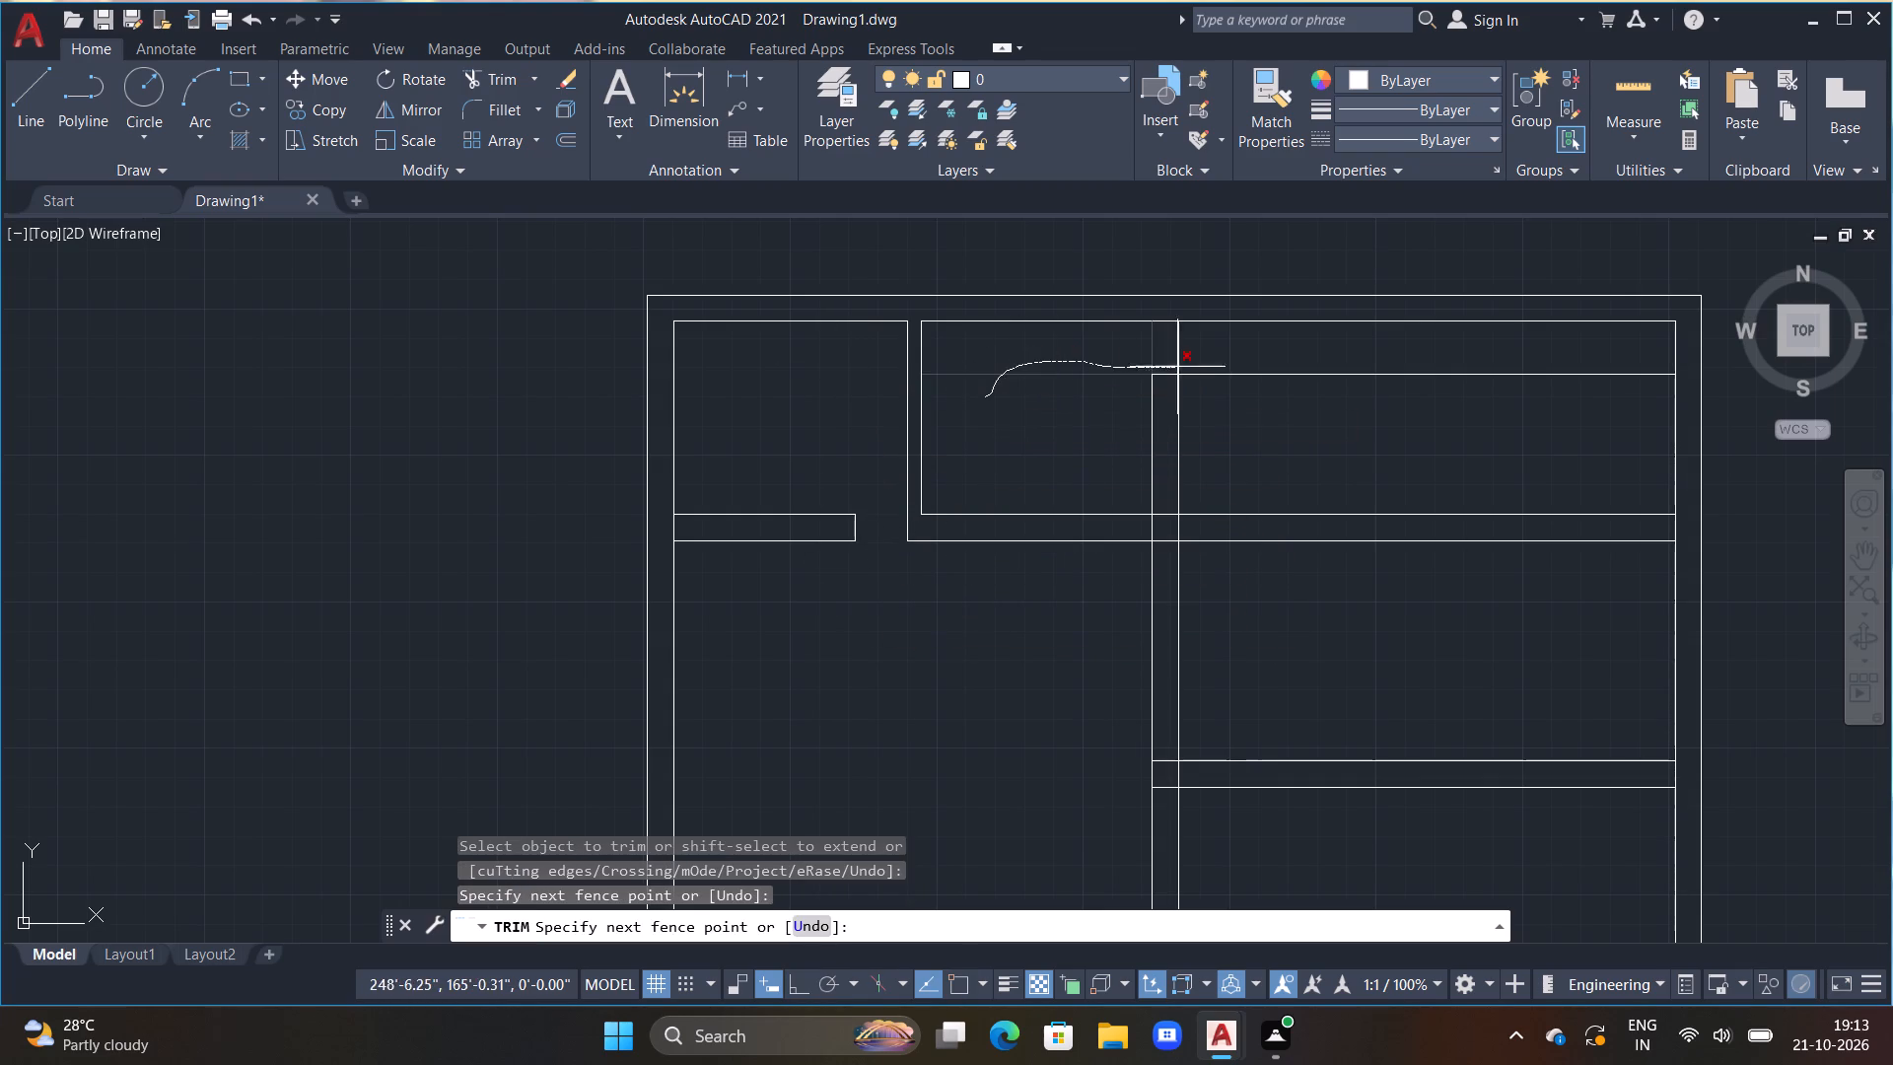
left_click_drag(1182, 367, 1244, 358)
left_click_drag(1245, 358, 1284, 415)
Trim the crossing line segments where the second vertical partition meets the upper horizontal partition, leaving an open junction.
scroll(1236, 558, "up", 1)
left_click_drag(1121, 483, 1127, 562)
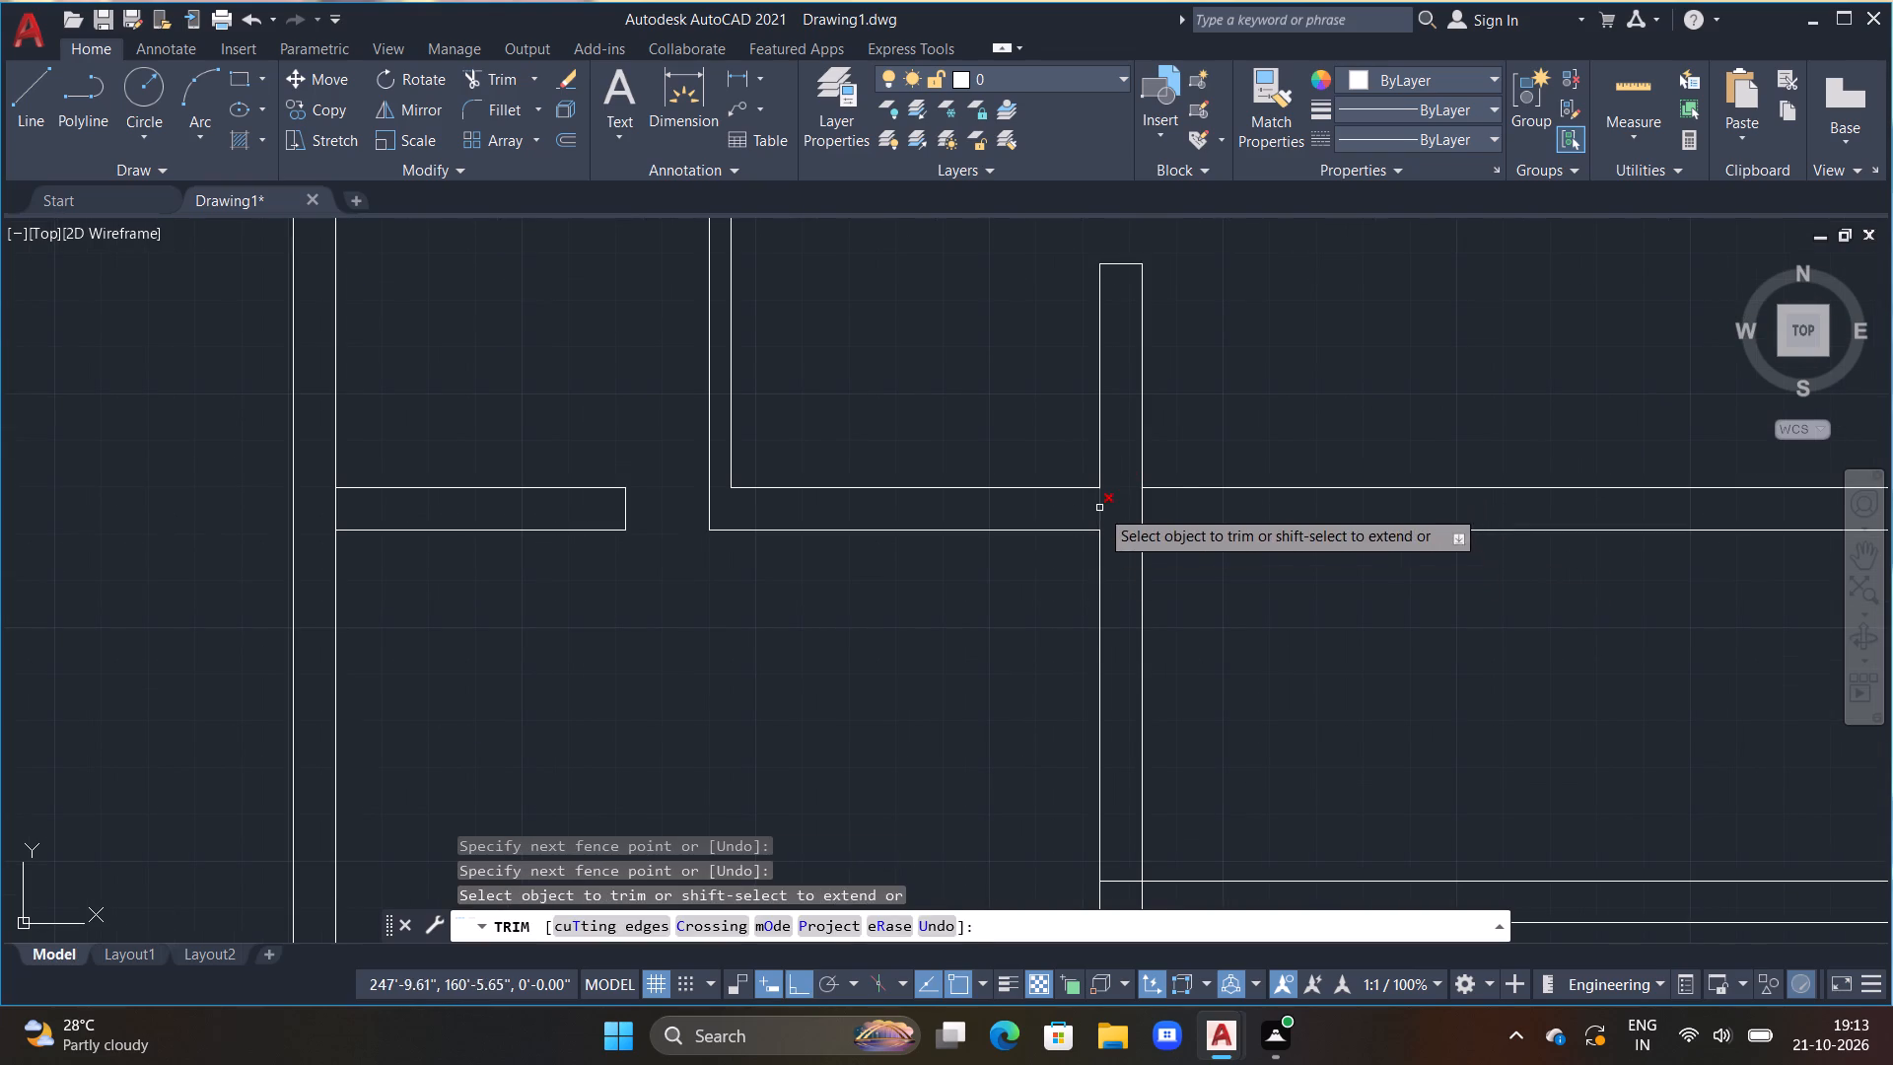
left_click_drag(1090, 509, 1099, 512)
left_click_drag(1116, 513, 1170, 507)
left_click(1170, 507)
left_click_drag(1134, 509, 1094, 510)
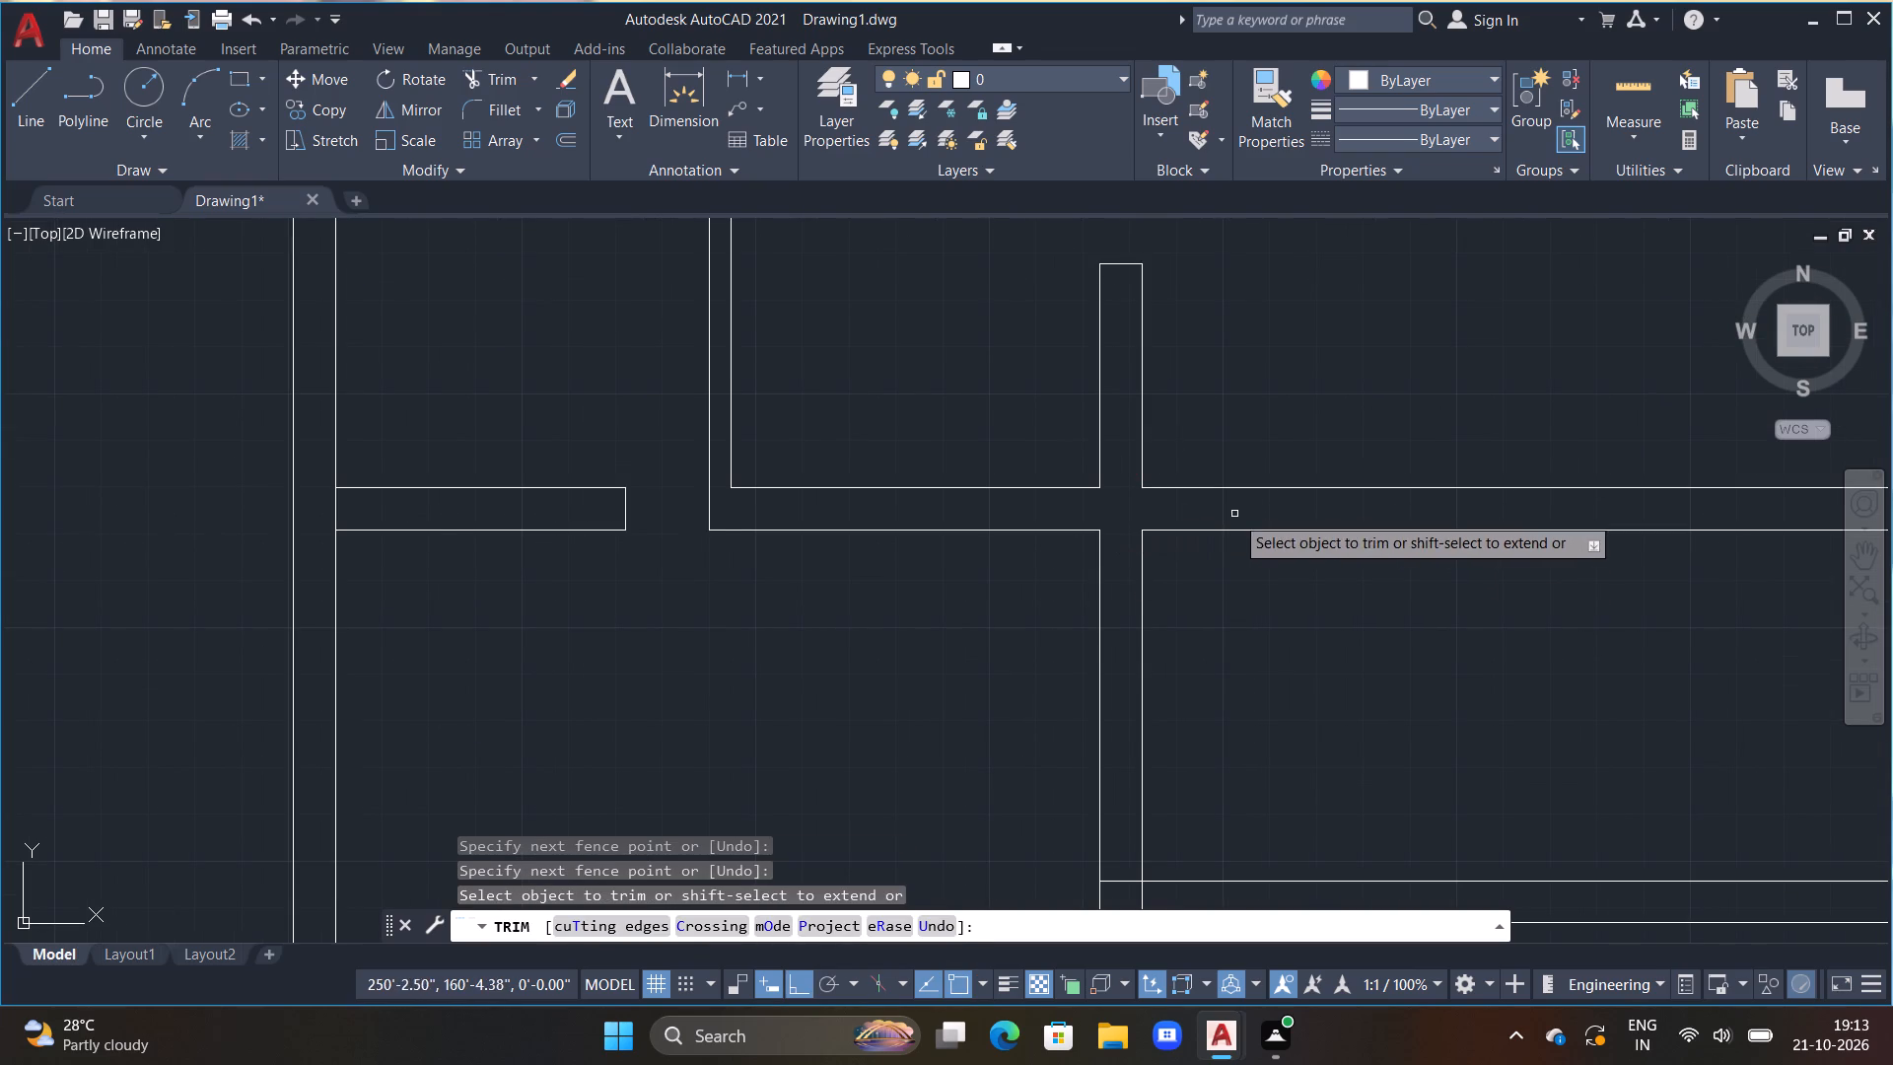
scroll(1240, 537, "down", 1)
middle_click_drag(1316, 594, 1015, 524)
middle_click_drag(1024, 562, 1026, 561)
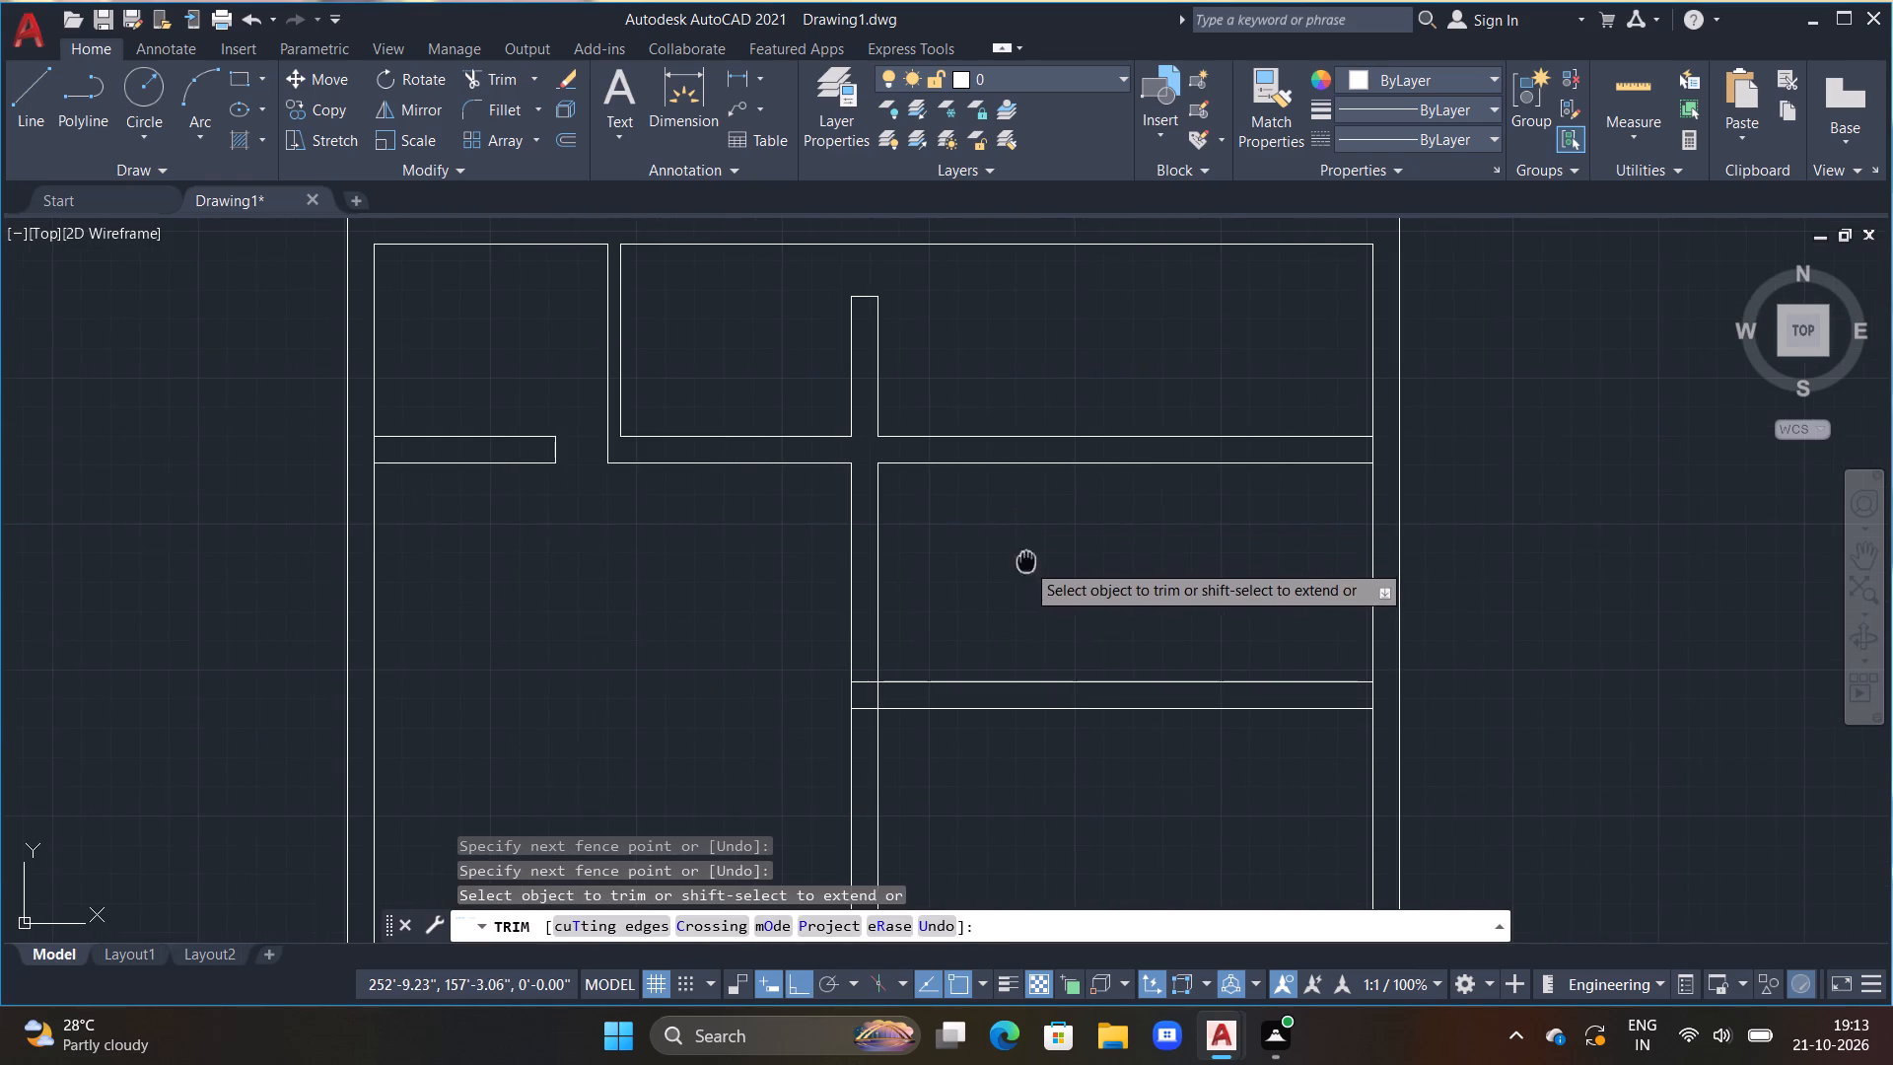
middle_click_drag(1026, 561, 1055, 430)
scroll(1051, 438, "down", 1)
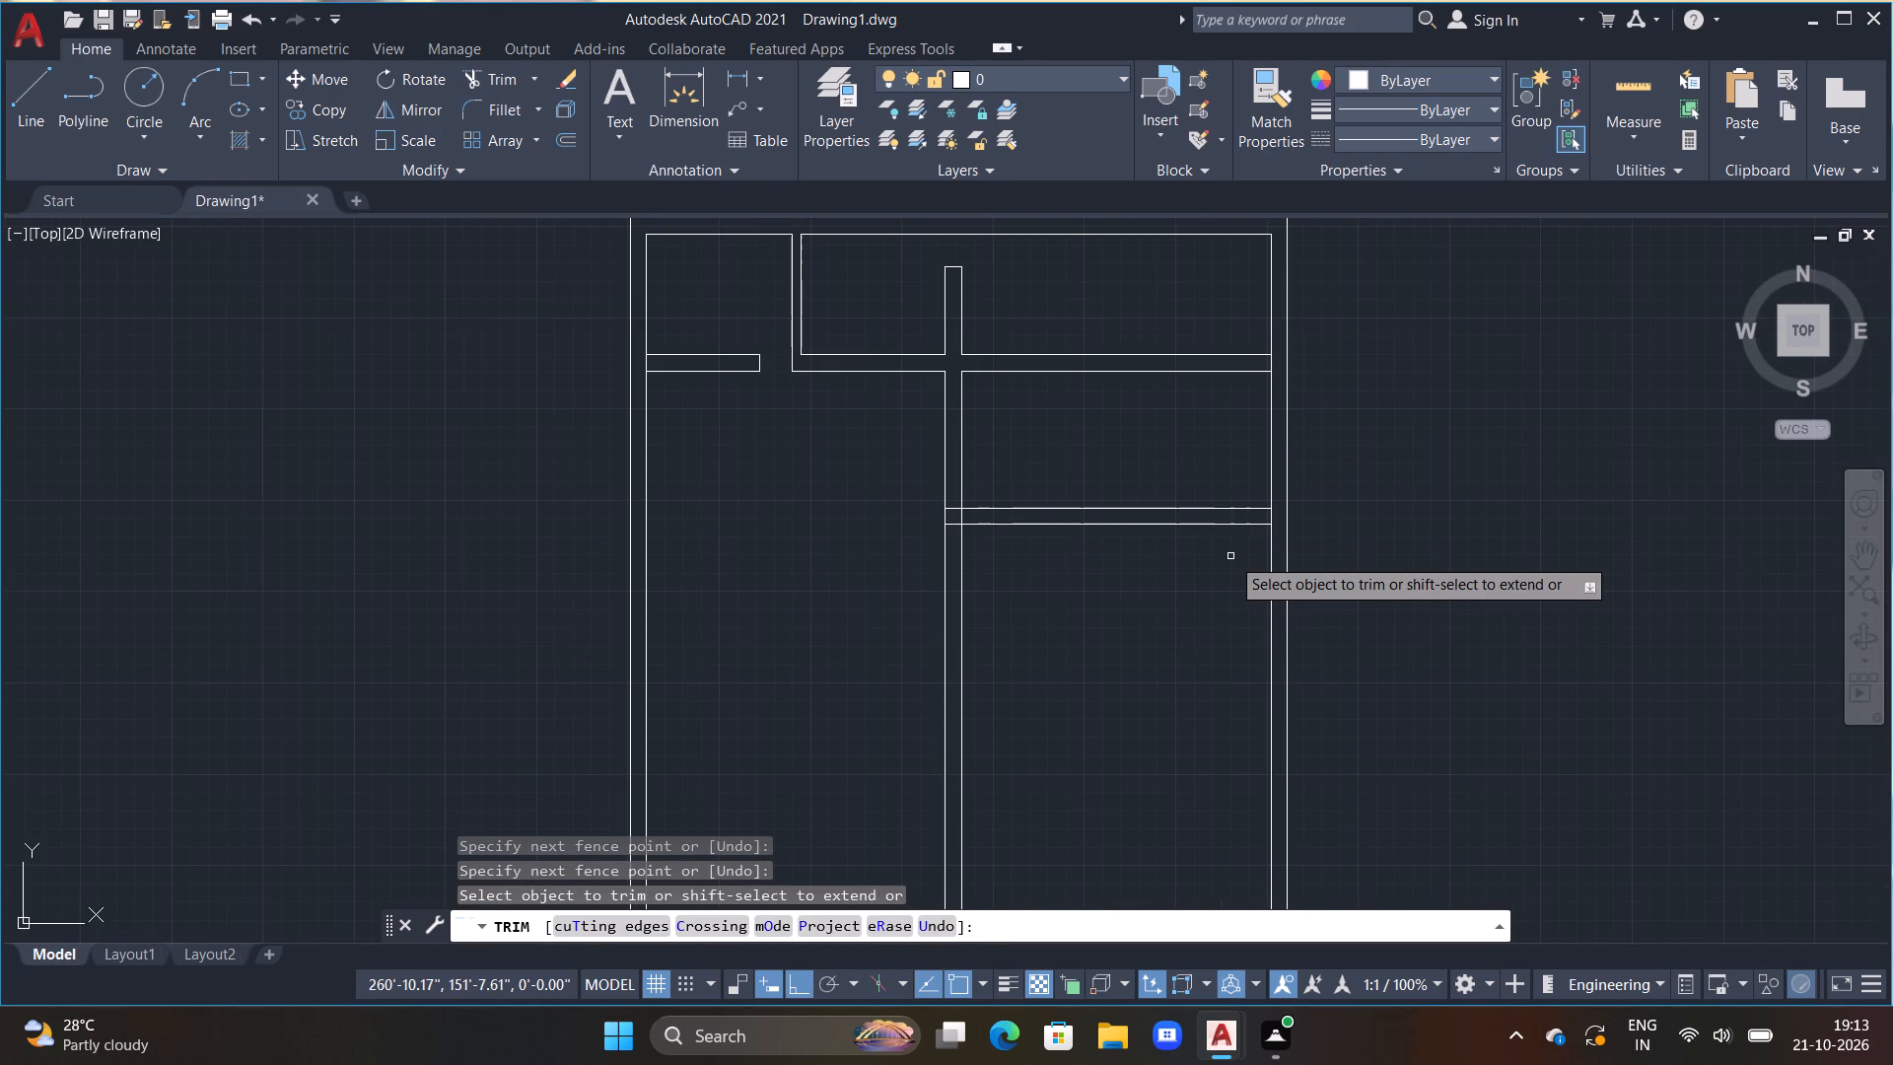
key("Escape")
key("Escape")
key("Escape")
key("Escape")
key("Escape")
key("Escape")
key("Escape")
key("Escape")
key("Escape")
key("Escape")
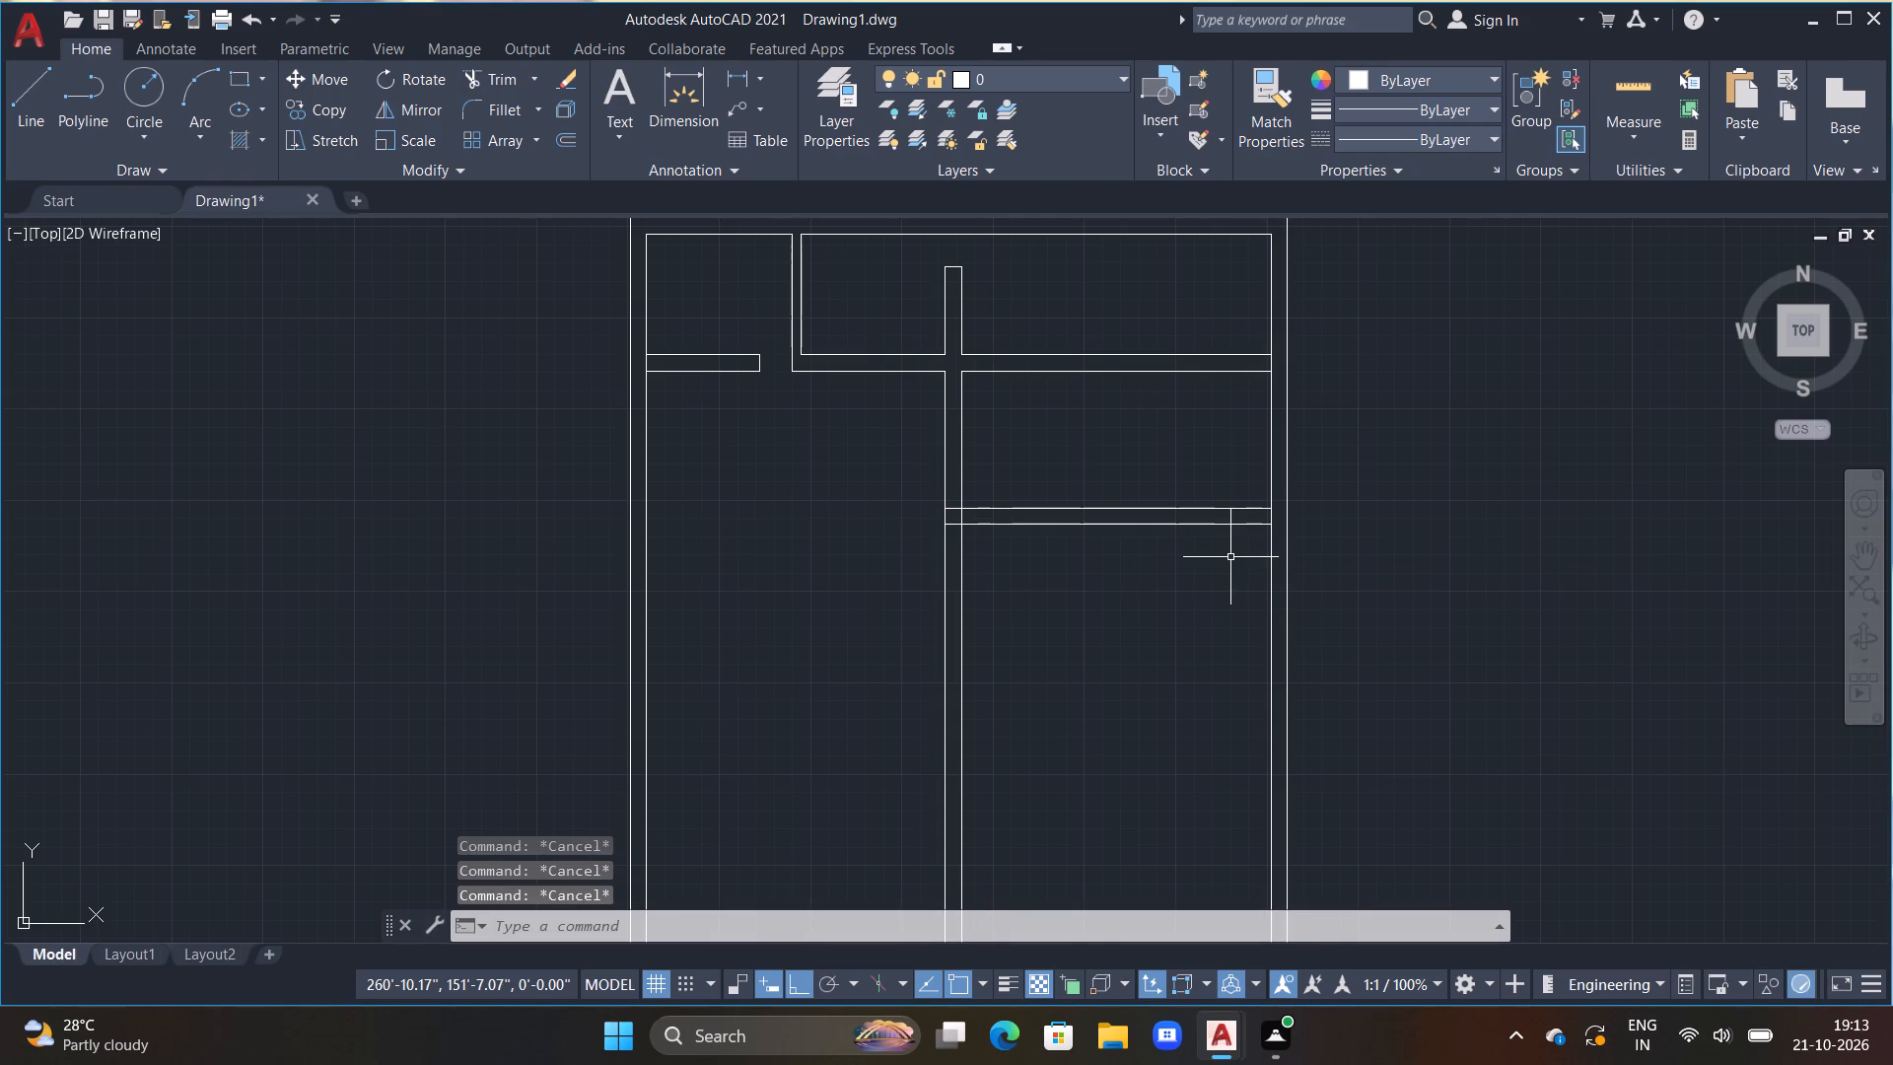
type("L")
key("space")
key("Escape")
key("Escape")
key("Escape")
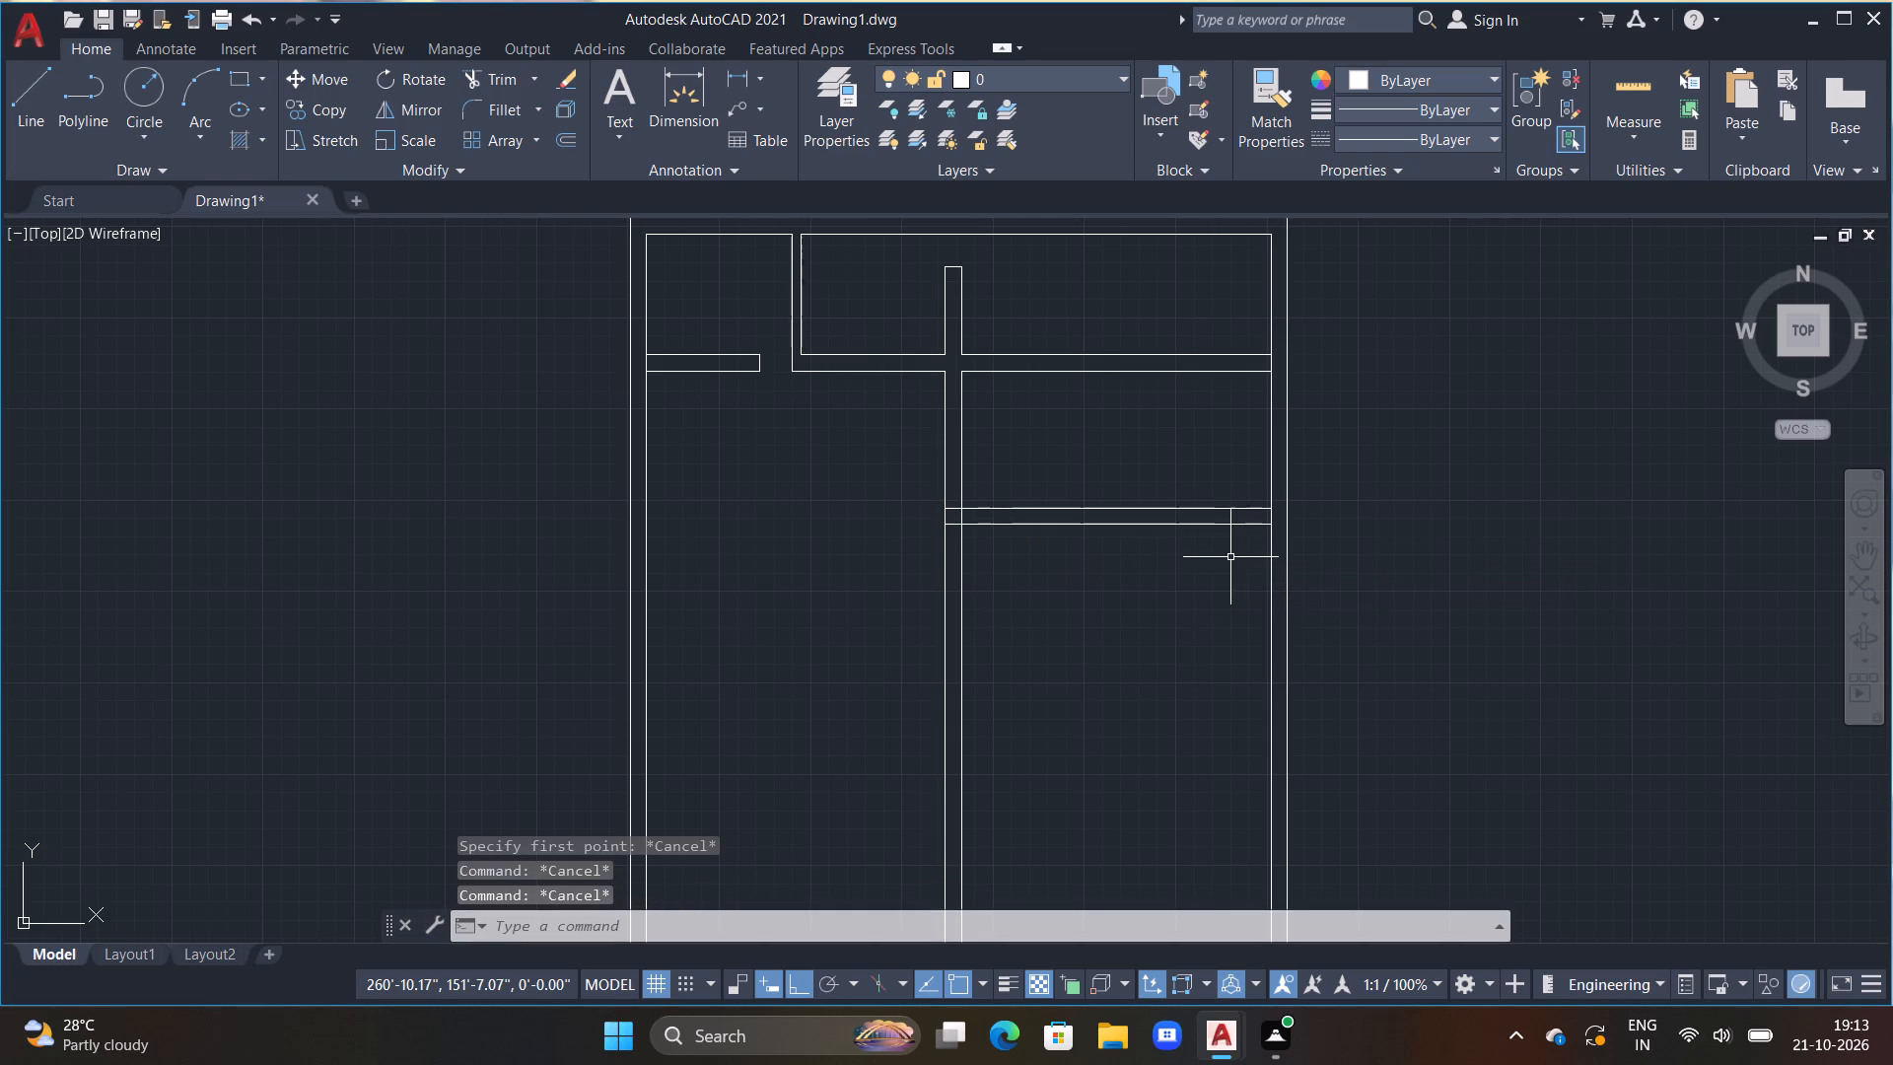
Offset the right outer wall's inner line 3'6" to the left, and offset that new line 4.5" back to the right.
key("p")
key("BackSpace")
type("OFF 3'6\"")
key("Return")
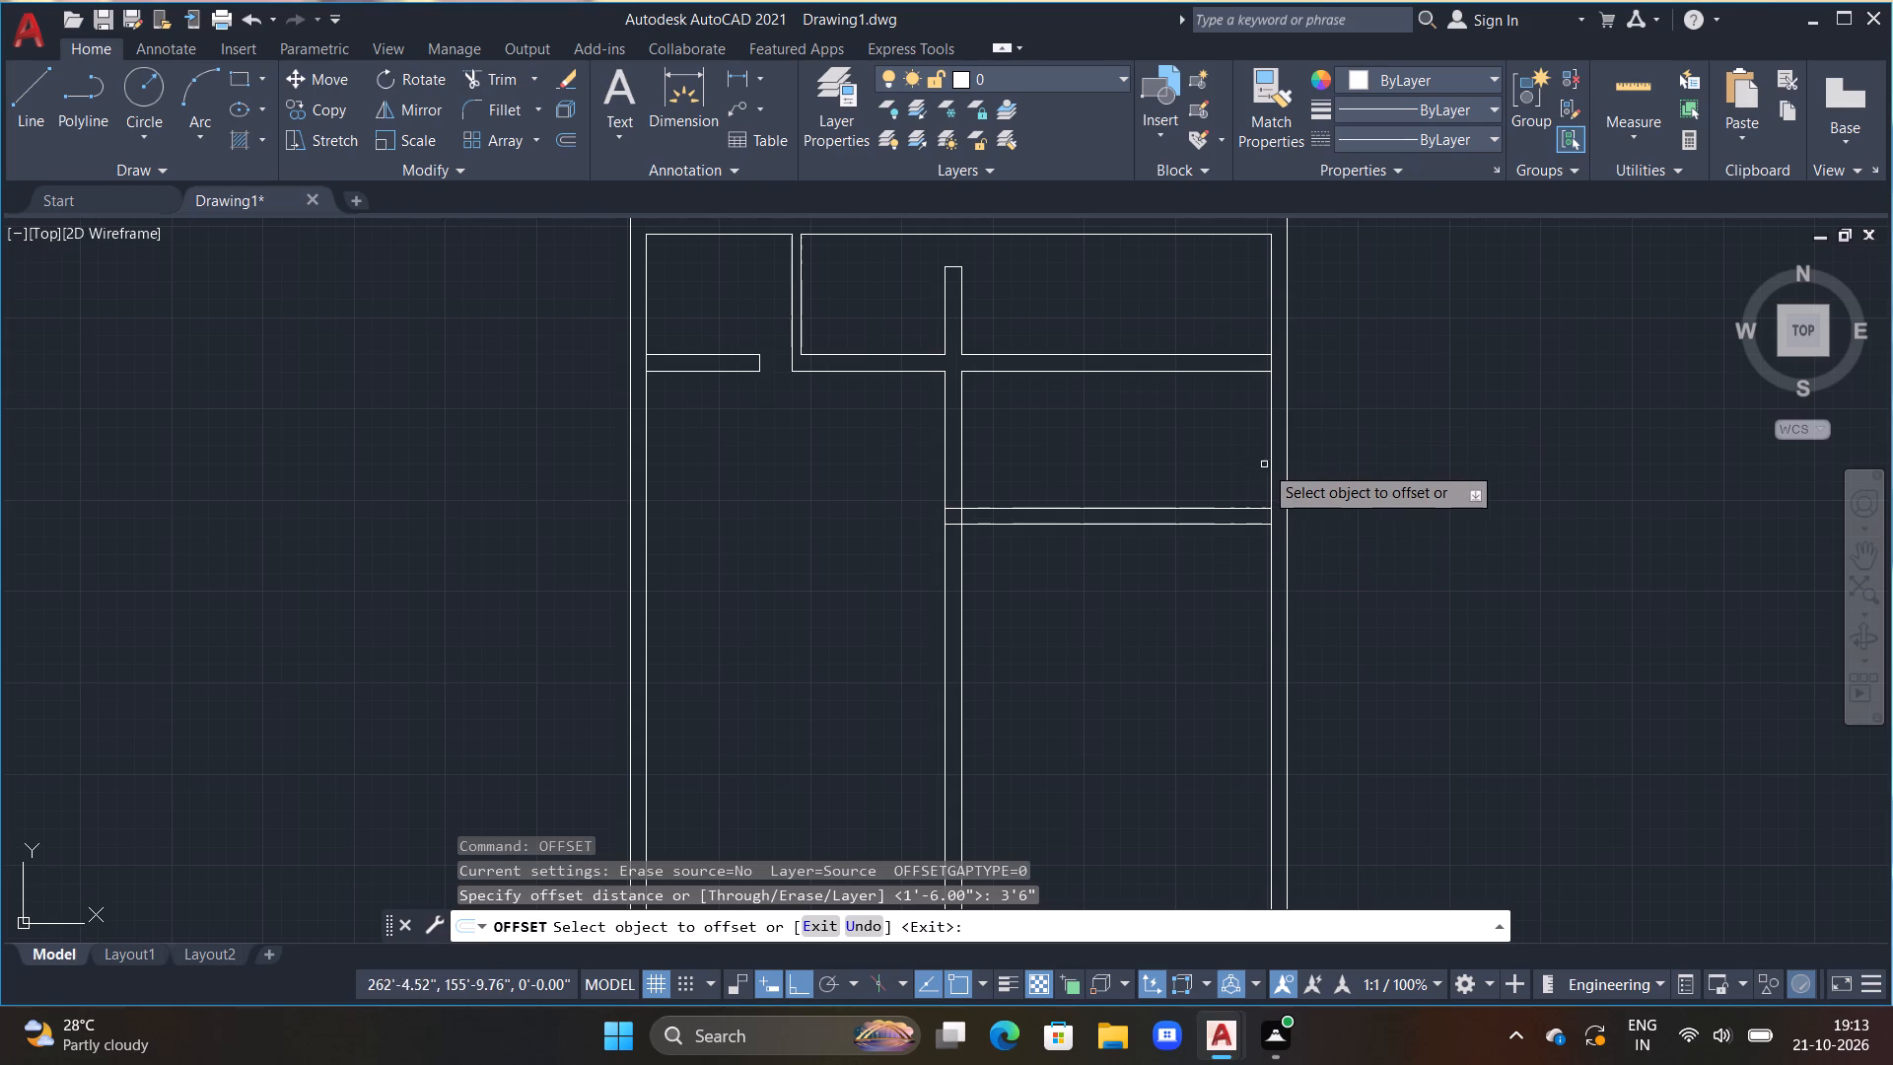
left_click(1270, 467)
left_click(1190, 563)
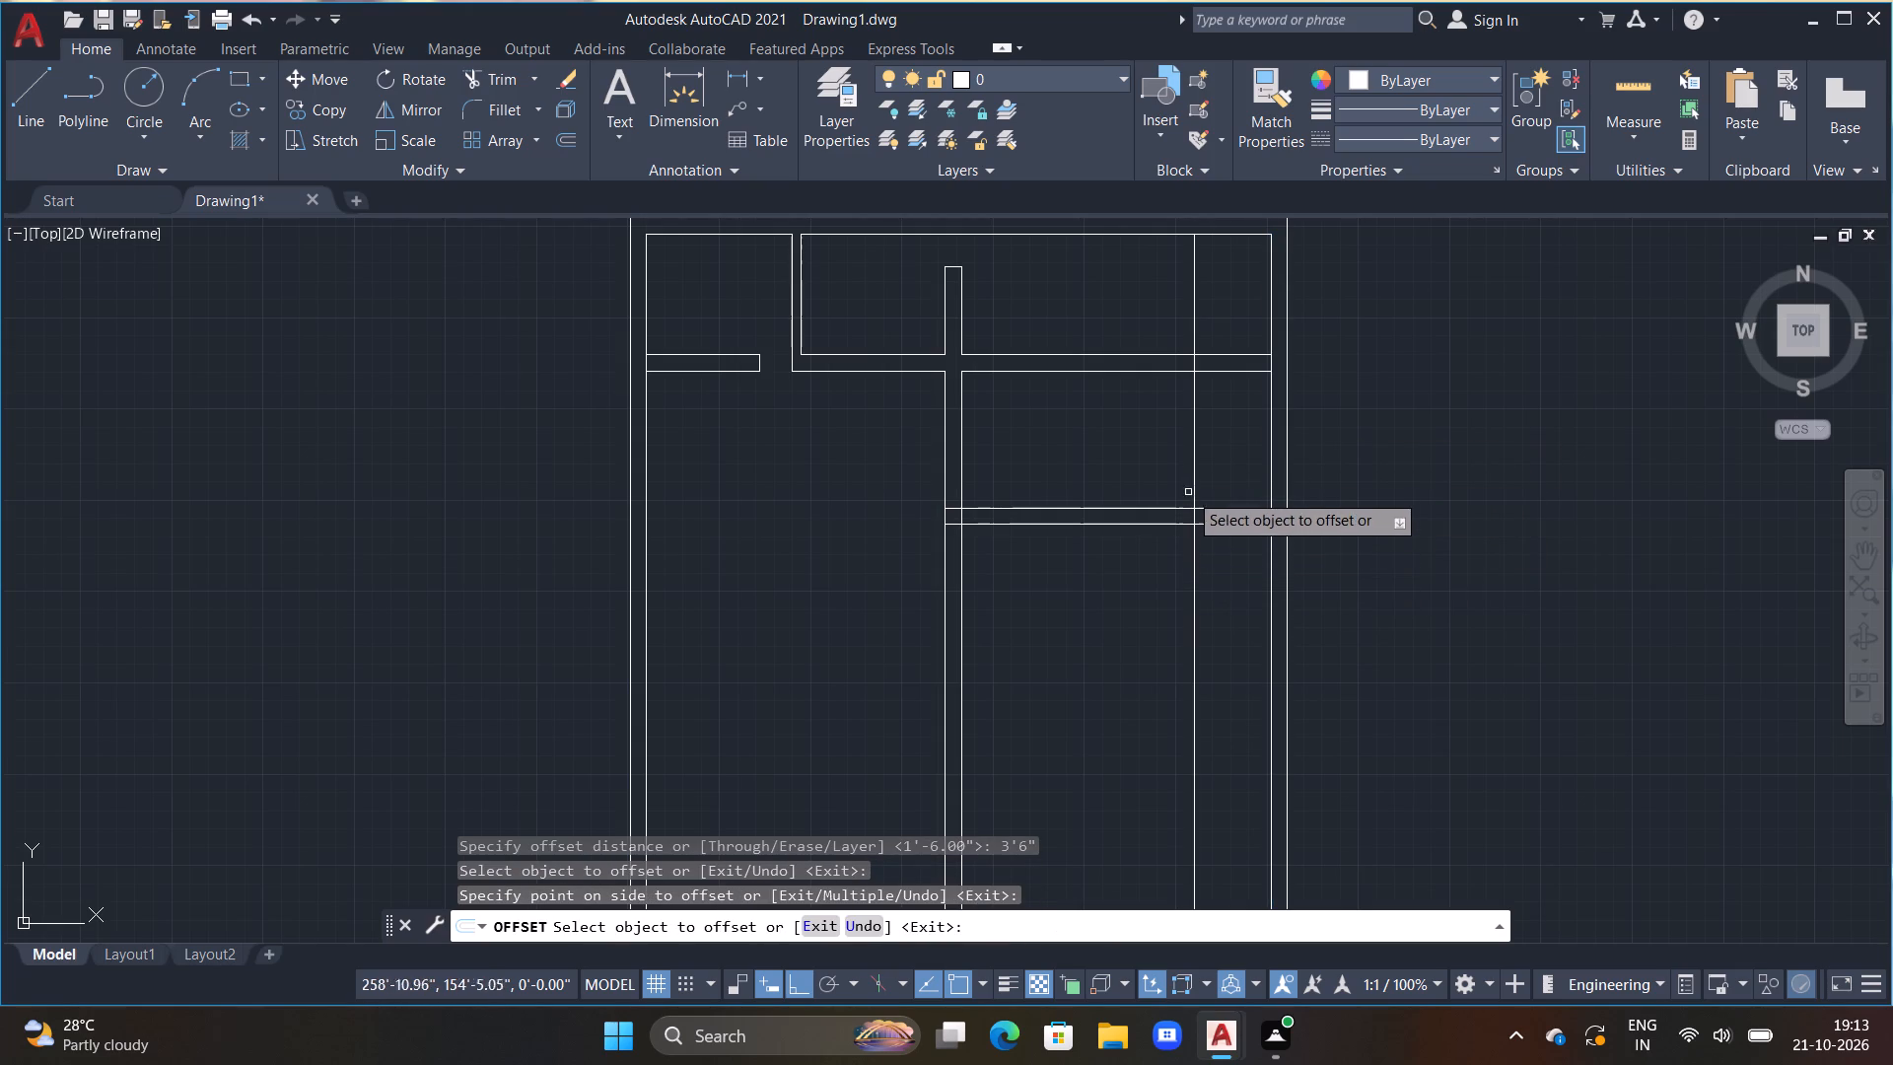
left_click(1196, 473)
type("4.5")
key("shift+quotedbl")
key("Return")
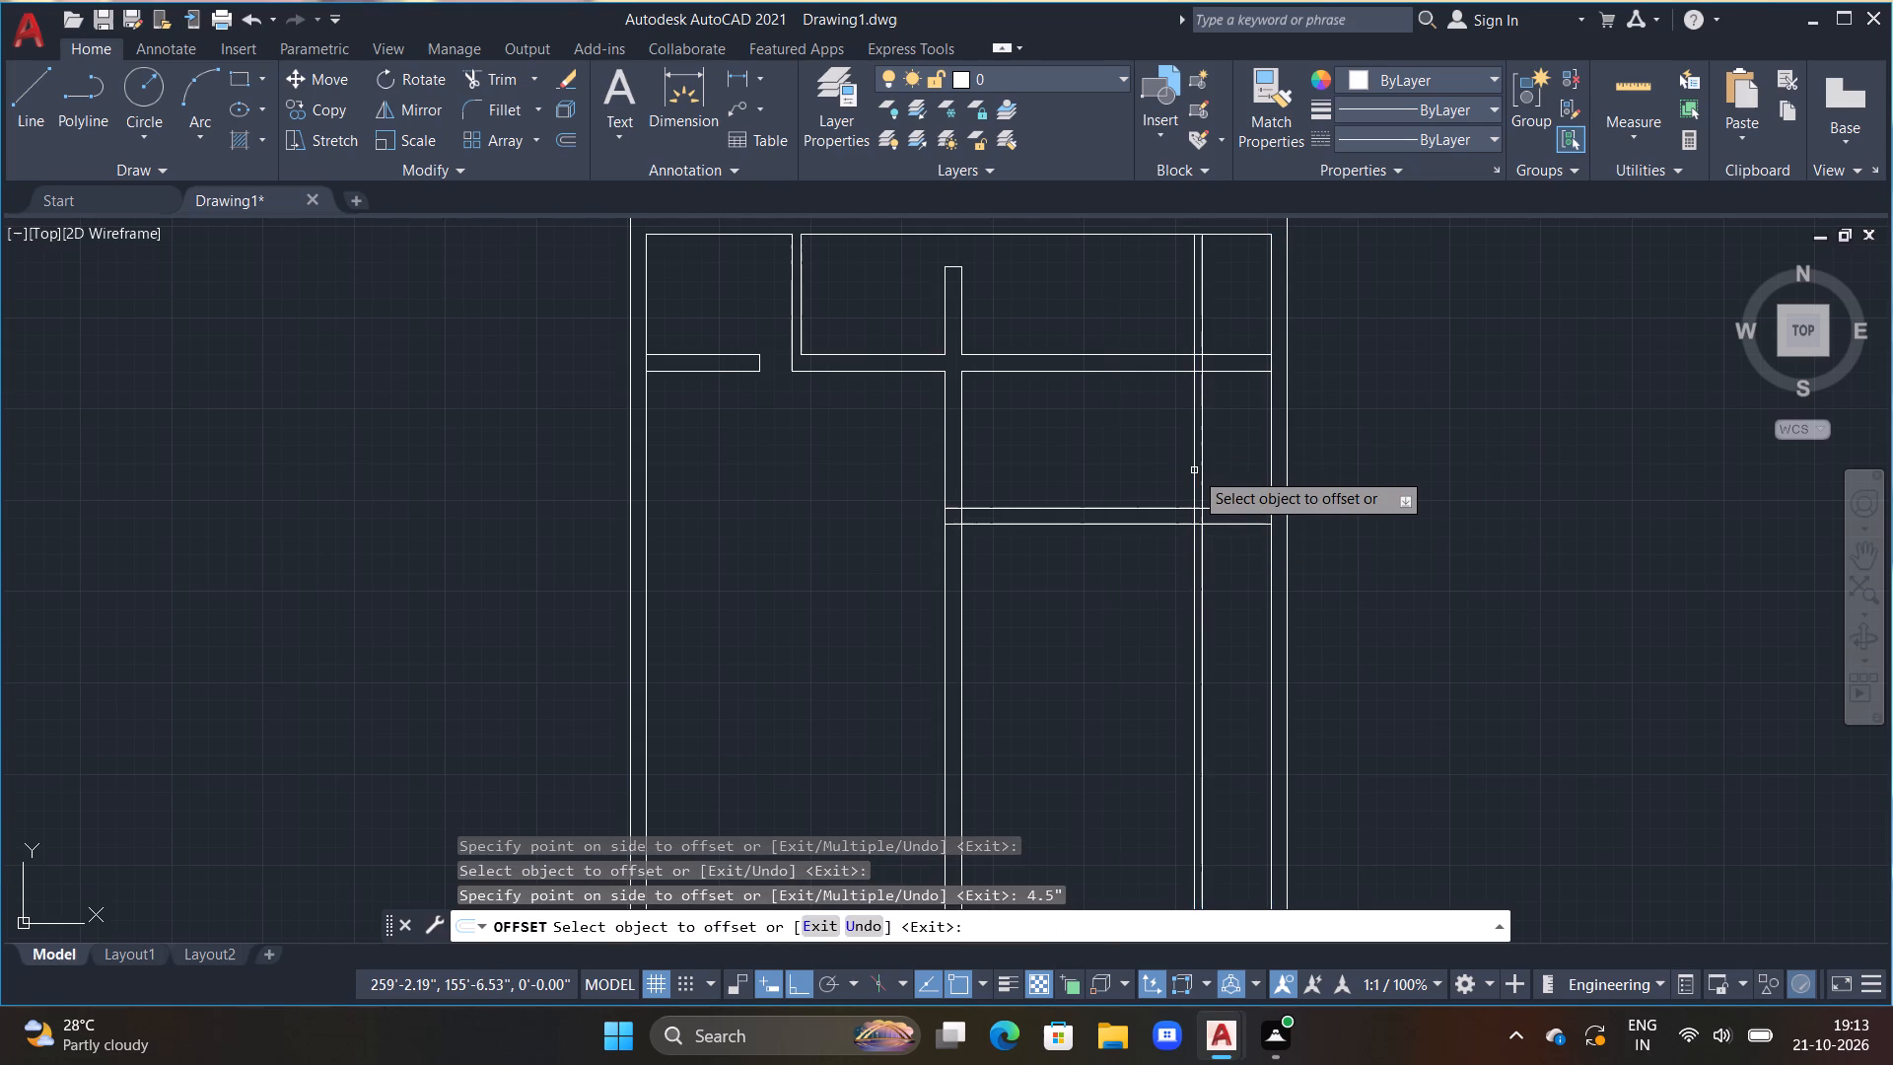
Trim the new 4.5" partition to form a corner with the lower horizontal partition, removing the upper horizontal partition right of the second vertical partition.
key("Escape")
type("TR")
key("space")
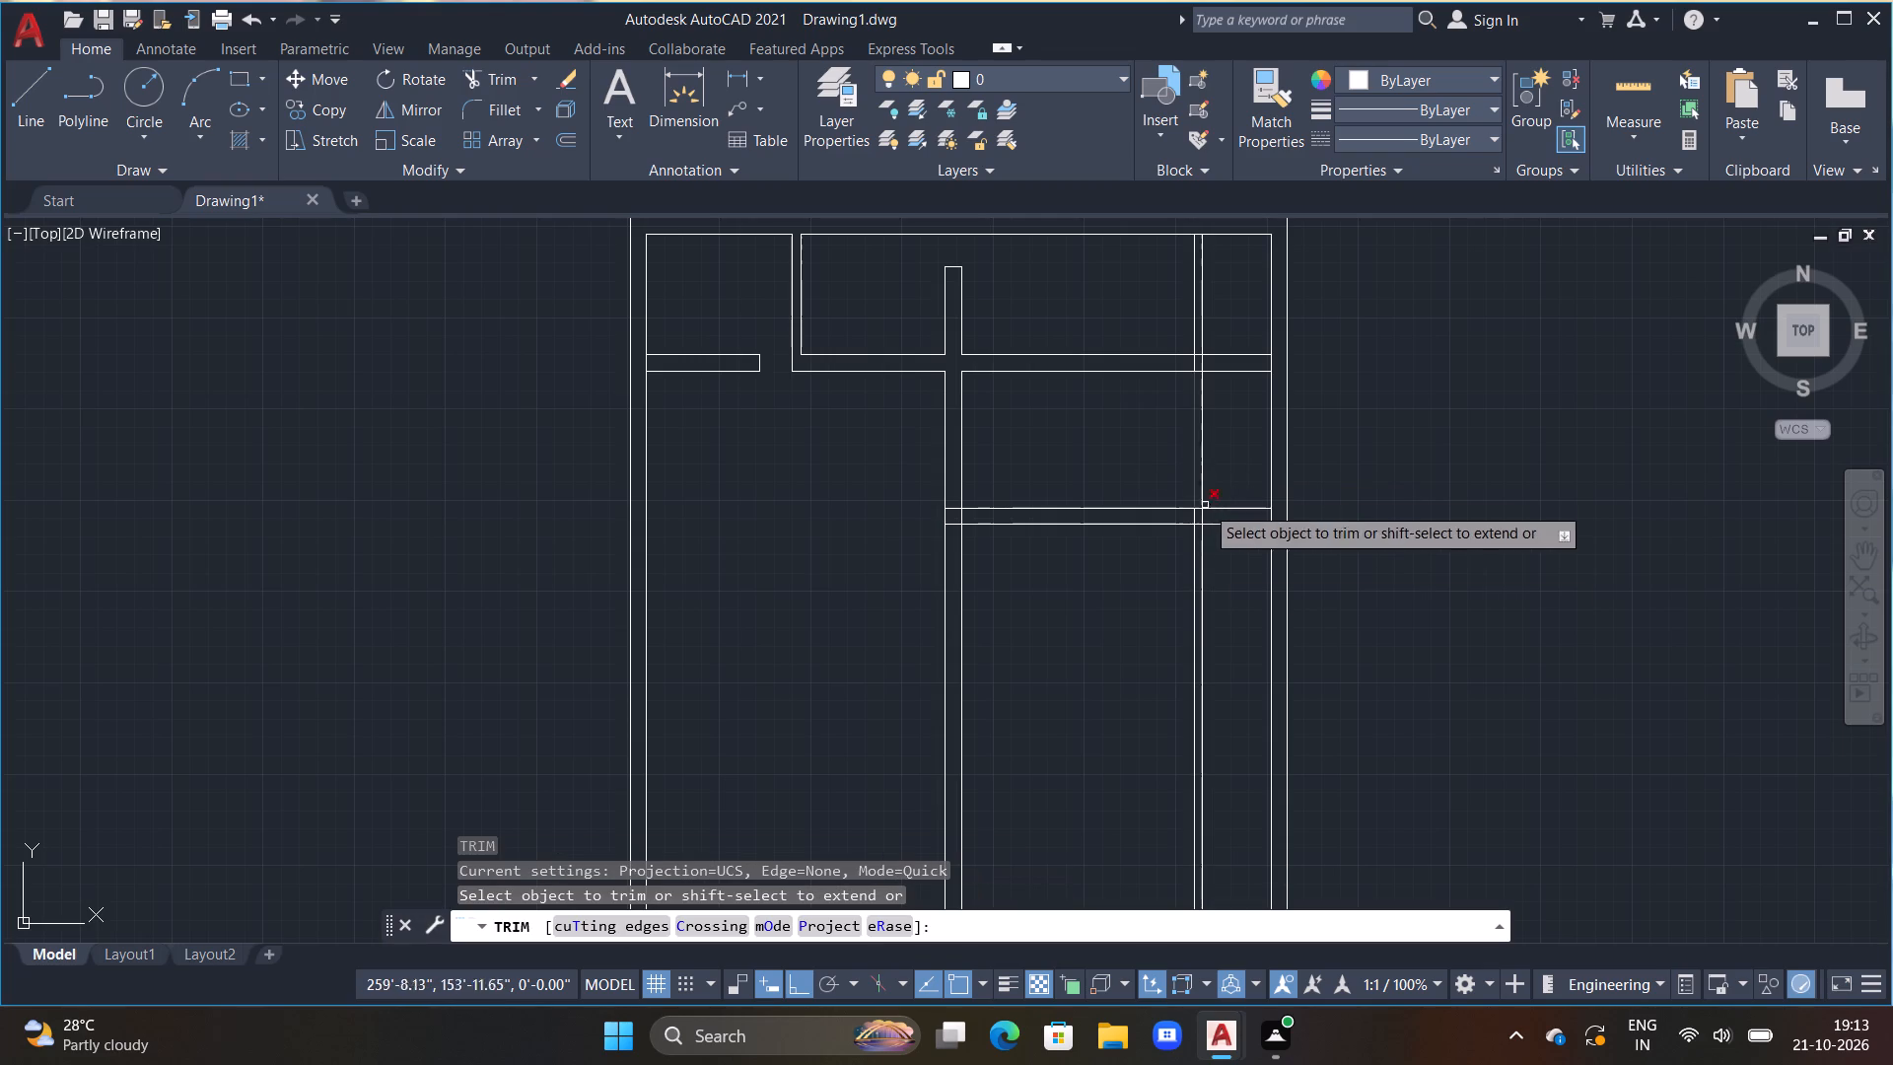
left_click_drag(1147, 634, 1233, 515)
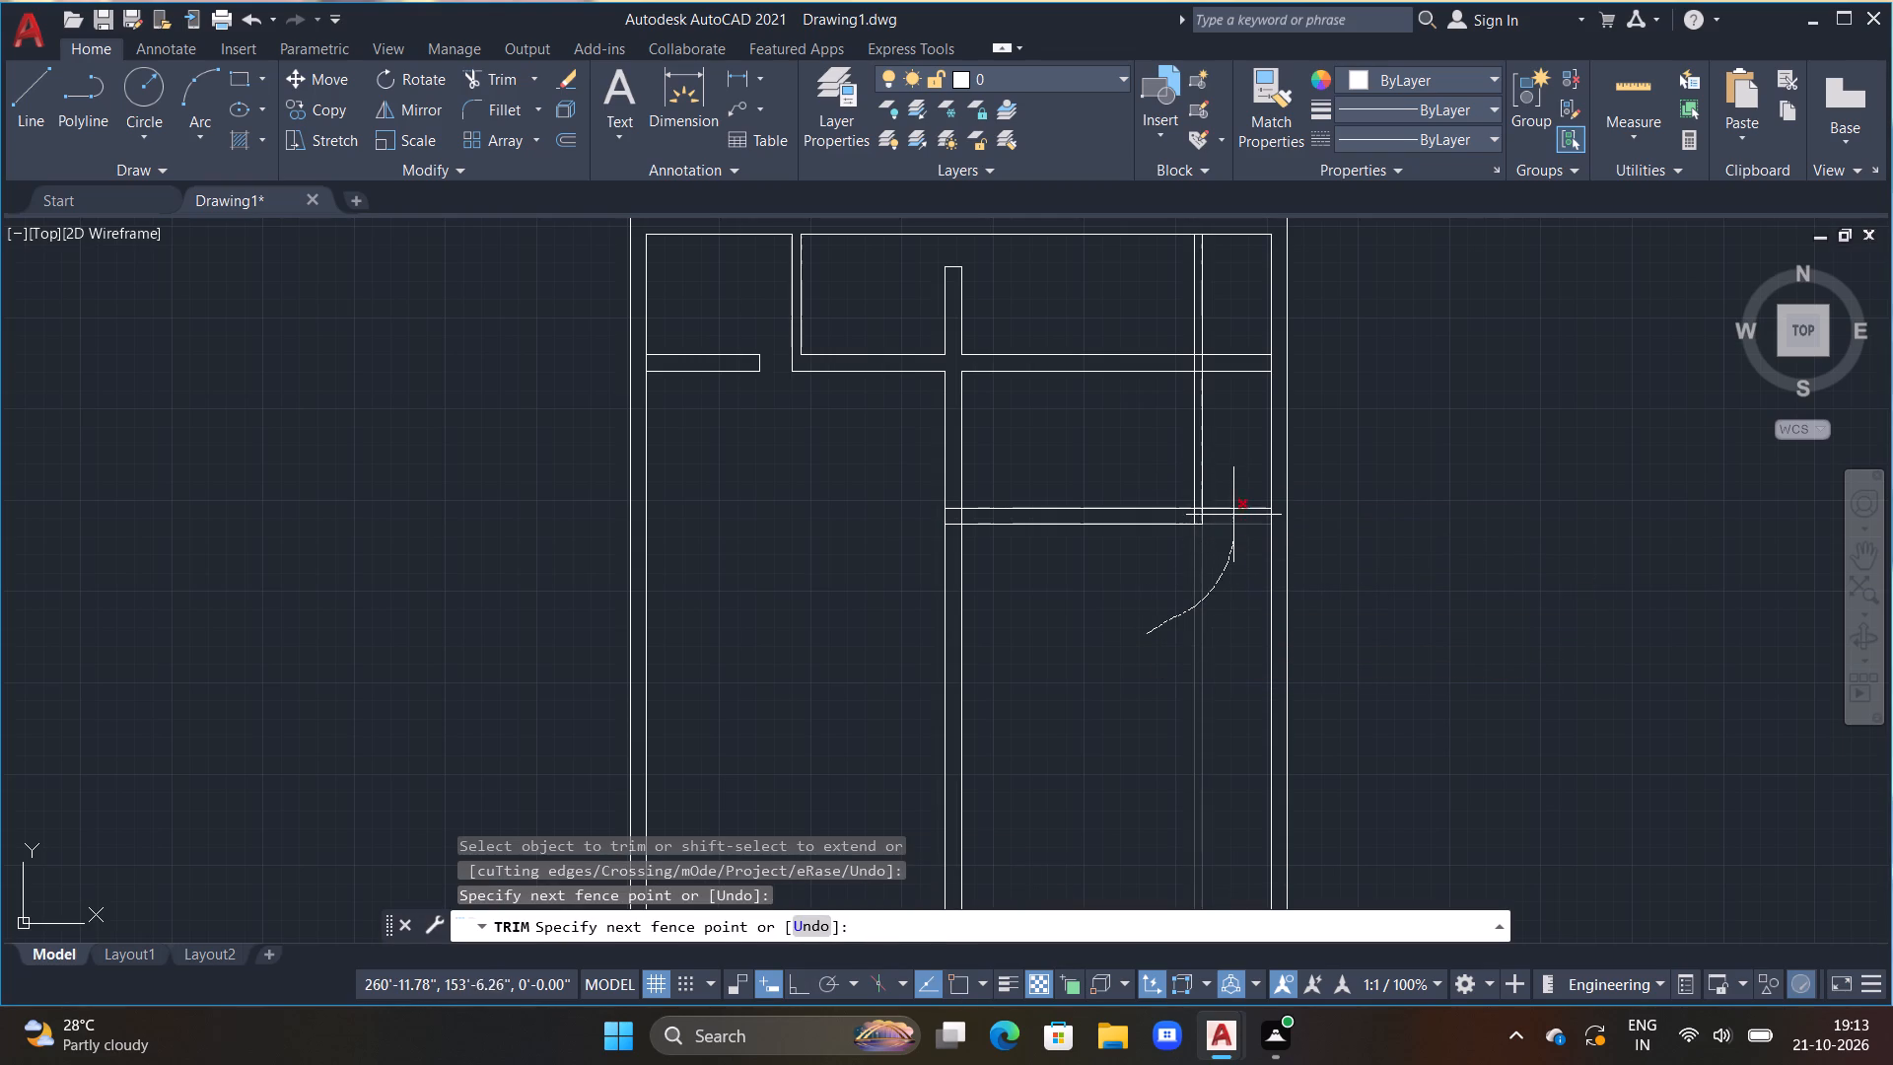
left_click_drag(1233, 515, 1185, 310)
left_click_drag(1083, 310, 1071, 394)
left_click_drag(1068, 410, 1065, 438)
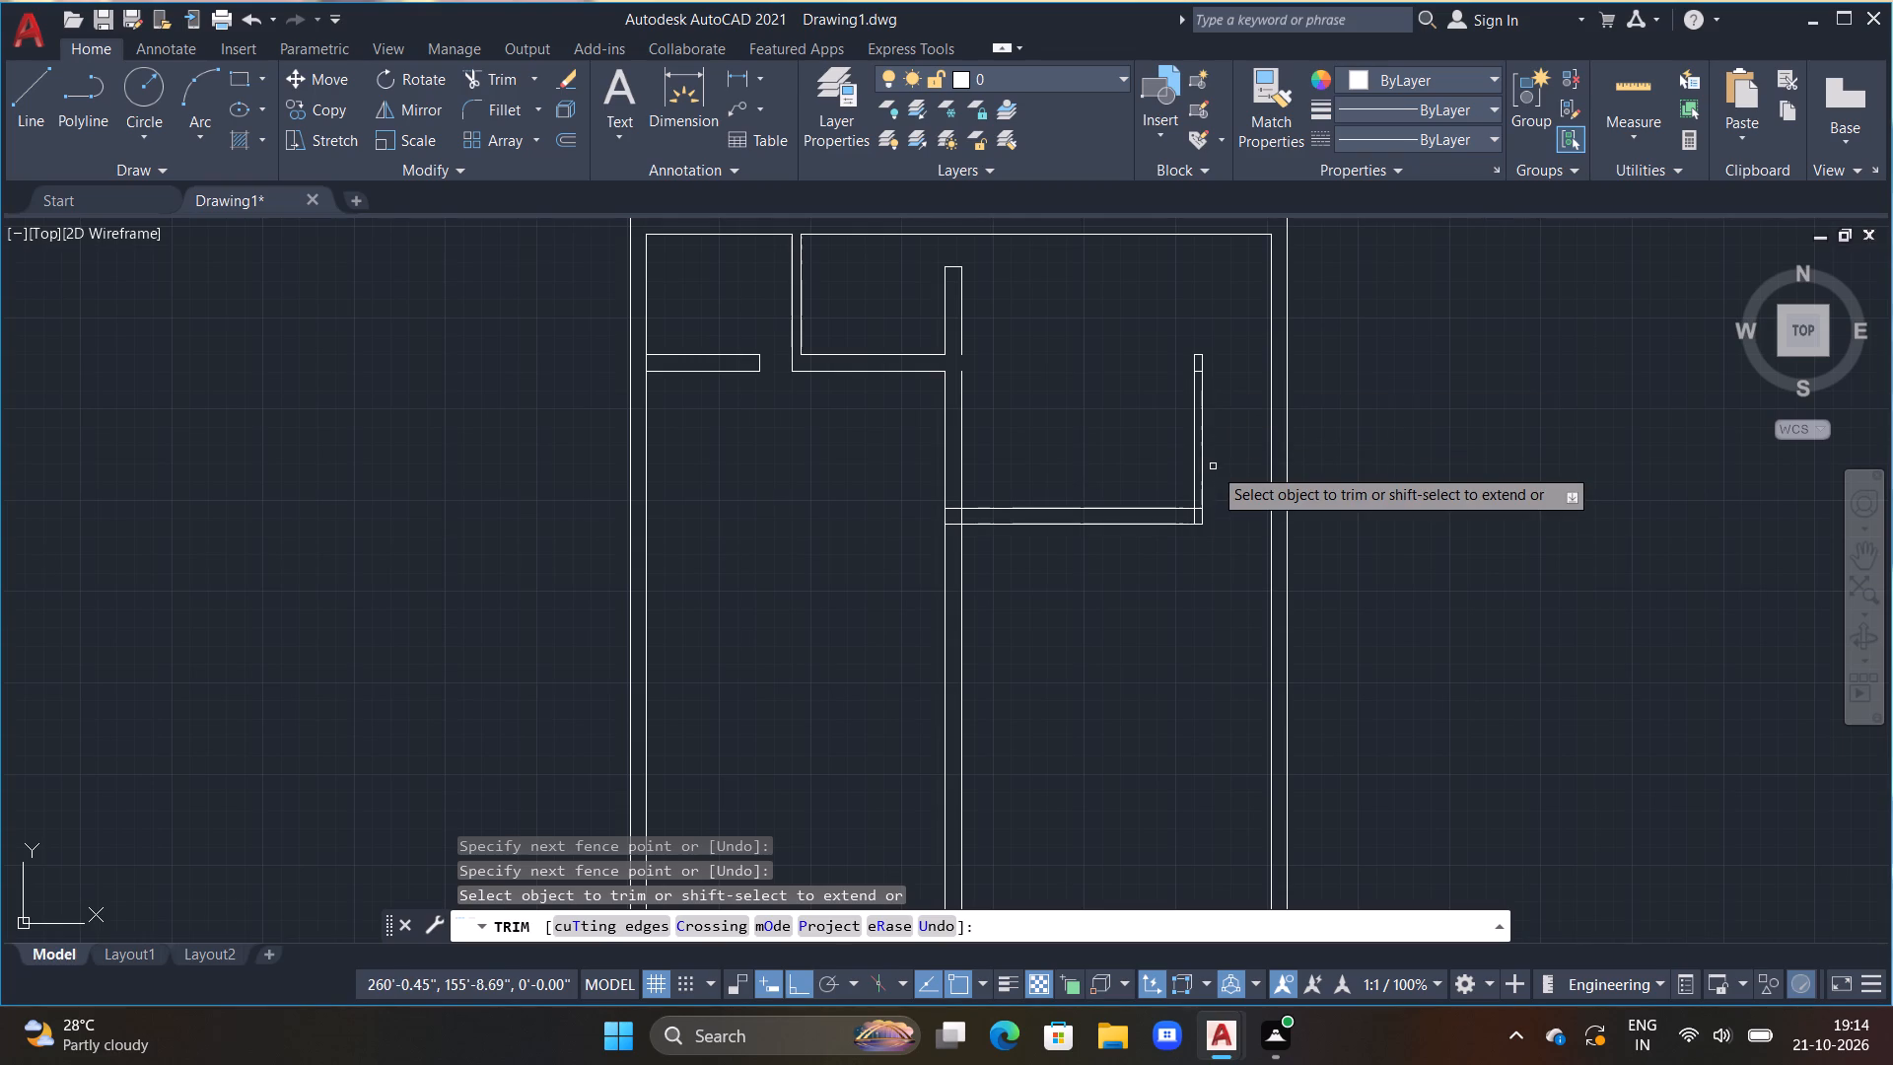
scroll(1198, 508, "up", 2)
left_click(1192, 507)
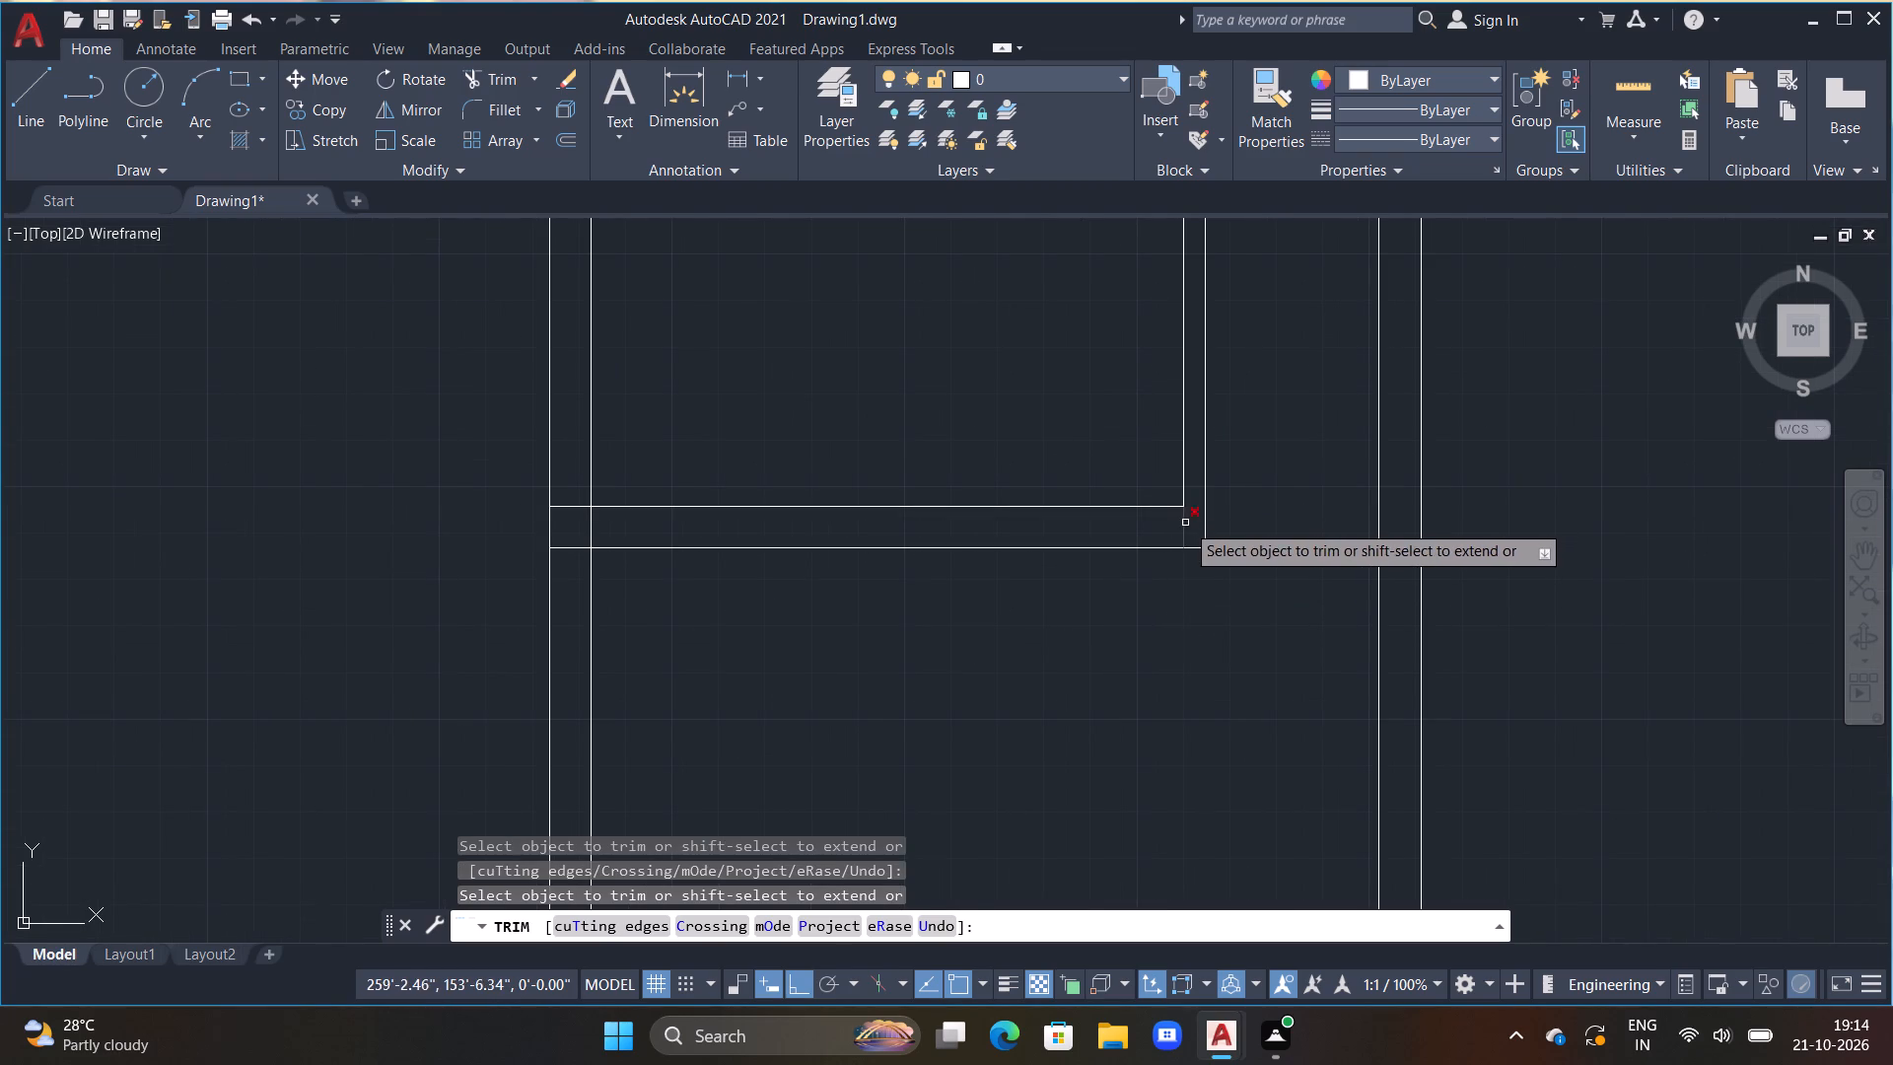
double_click(1185, 523)
Trim the second vertical partition's junction with the lower horizontal partition and remove the vertical lines below it, leaving a clean corner.
scroll(920, 581, "down", 2)
middle_click_drag(875, 618, 985, 629)
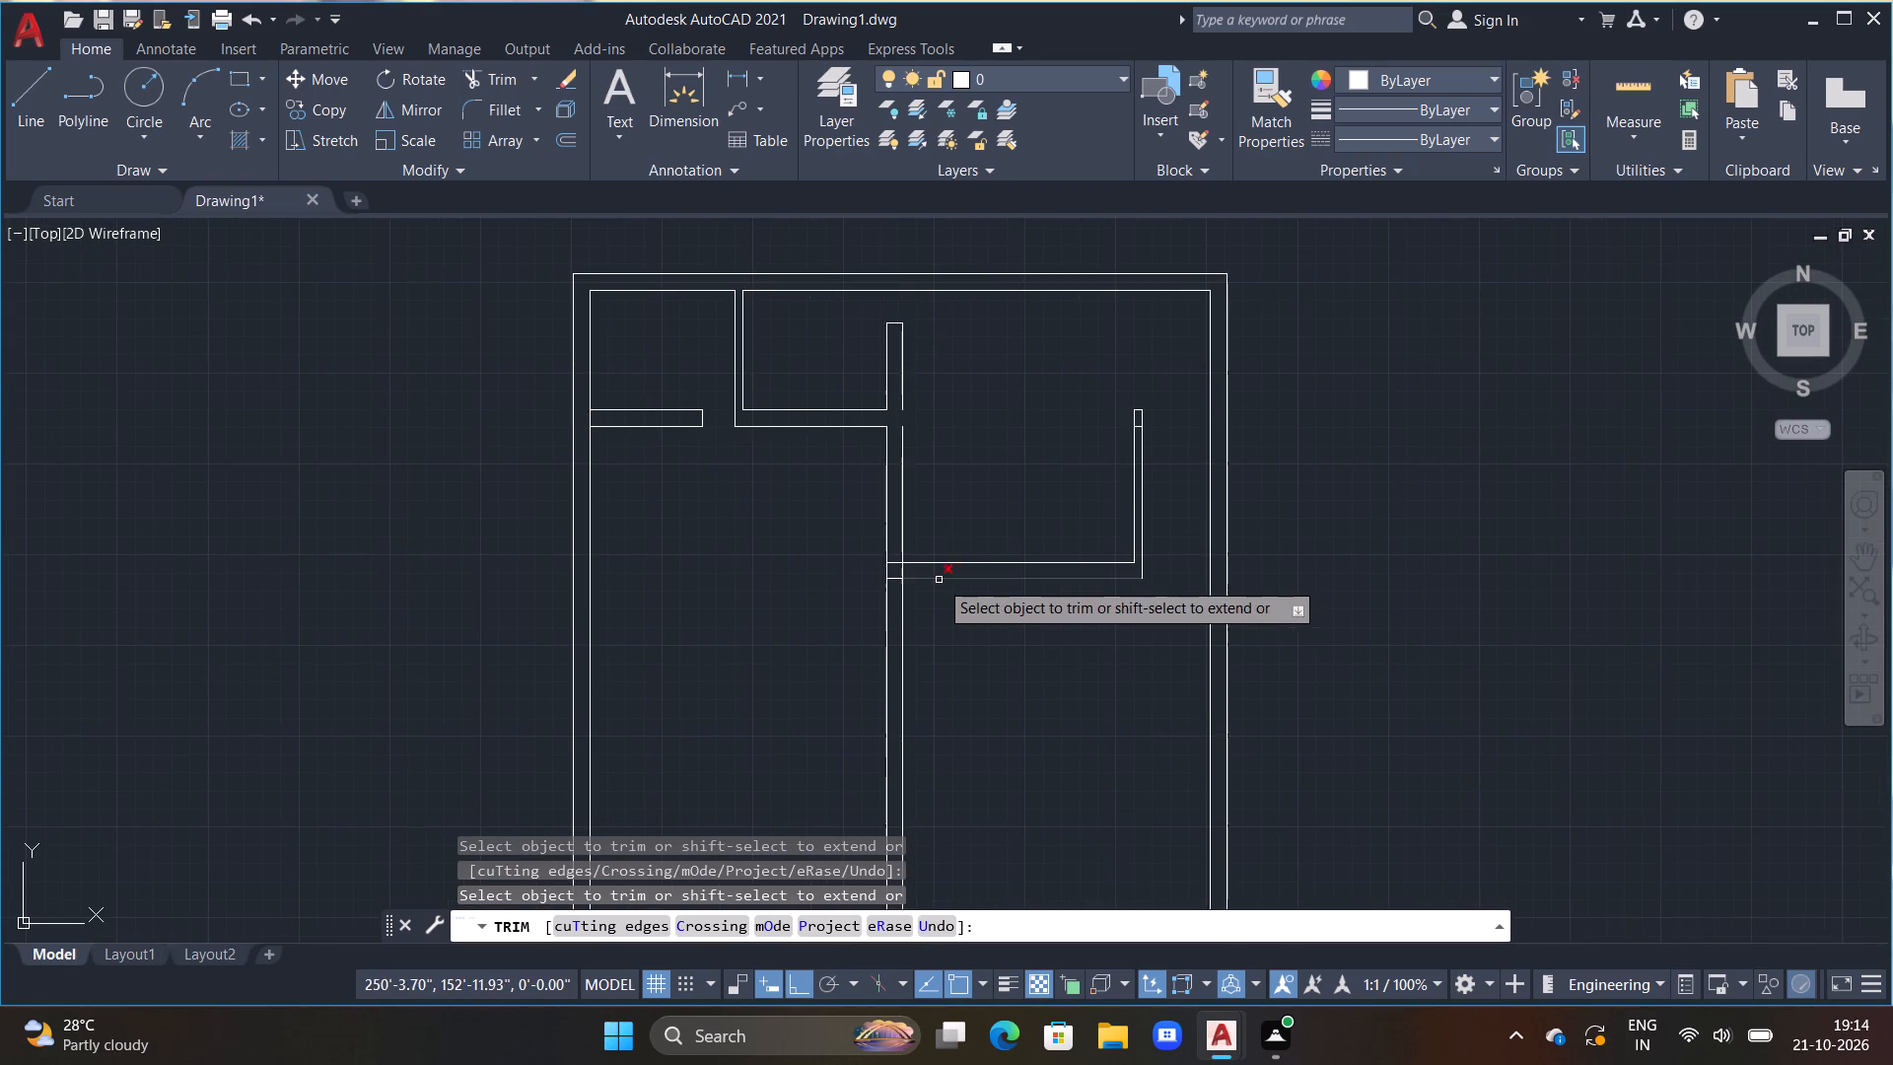
scroll(923, 572, "up", 3)
left_click(795, 538)
left_click_drag(789, 499, 806, 552)
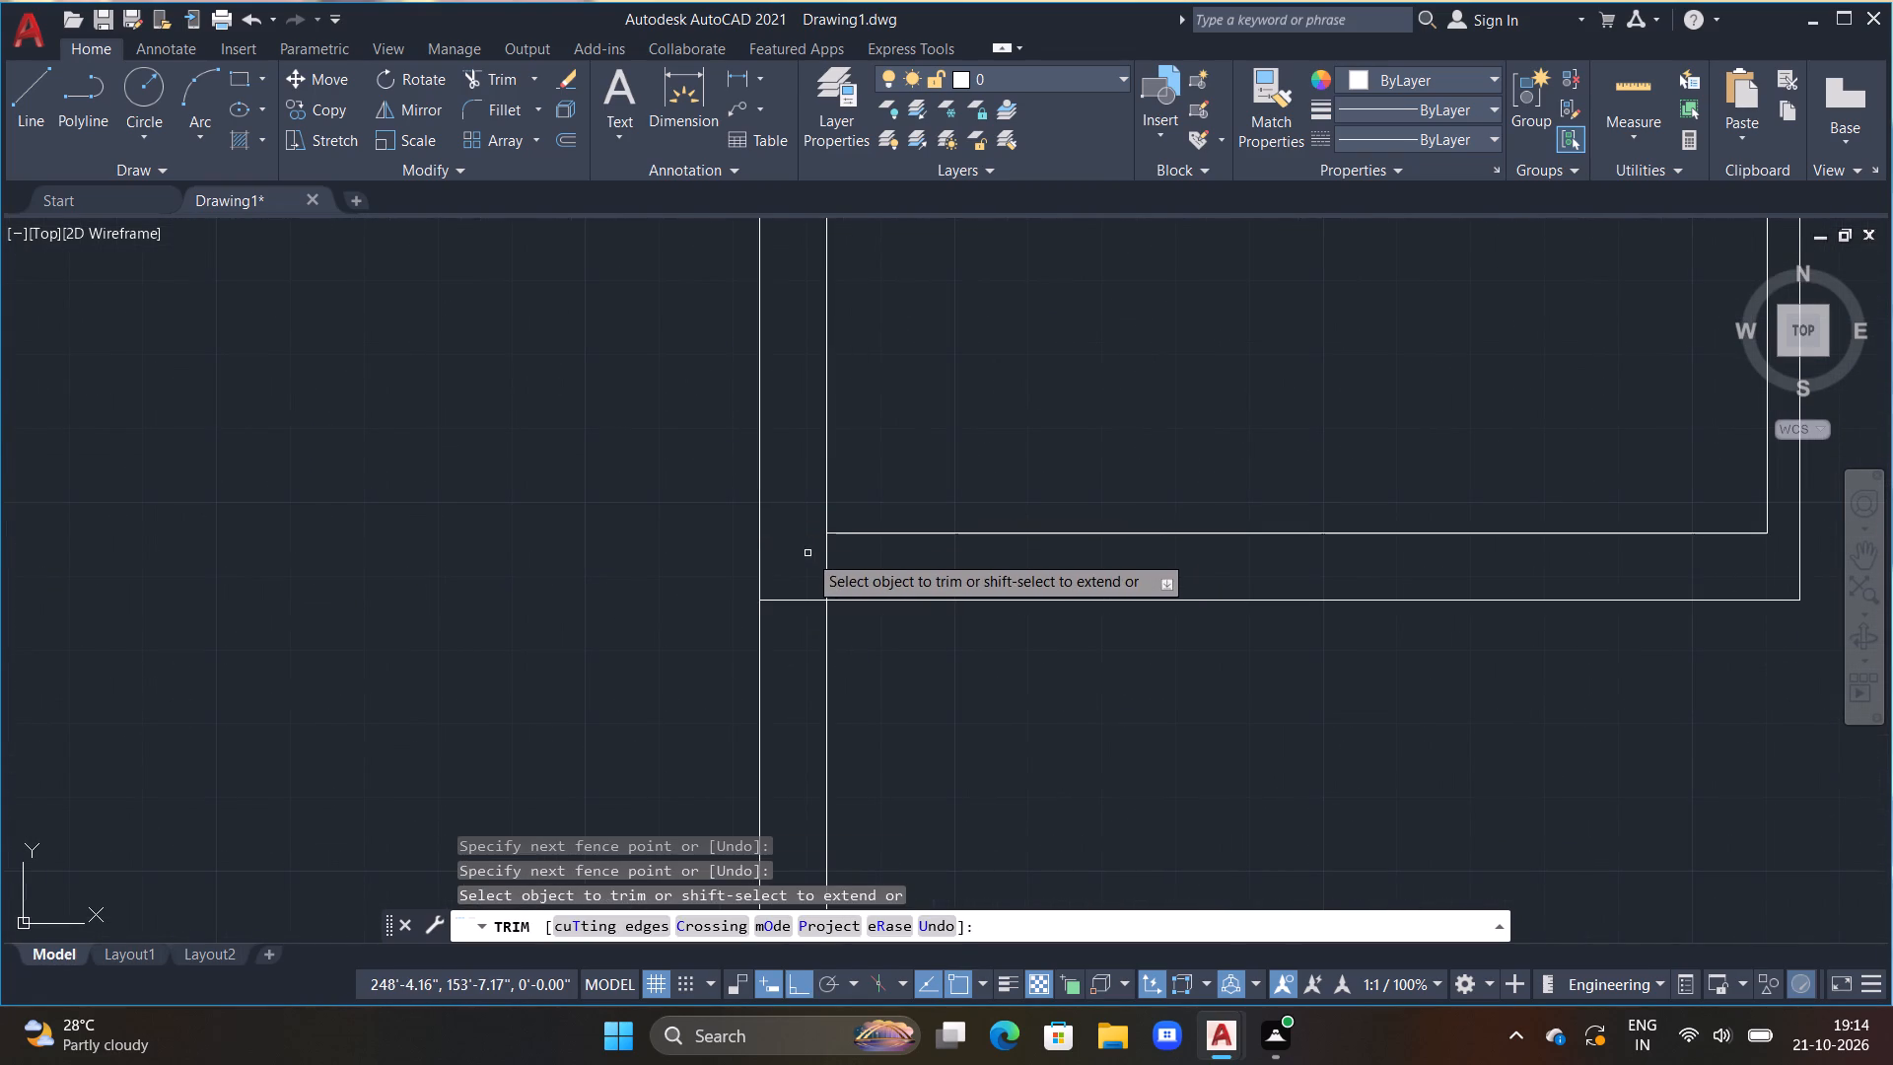
left_click_drag(812, 560, 882, 579)
scroll(824, 626, "down", 3)
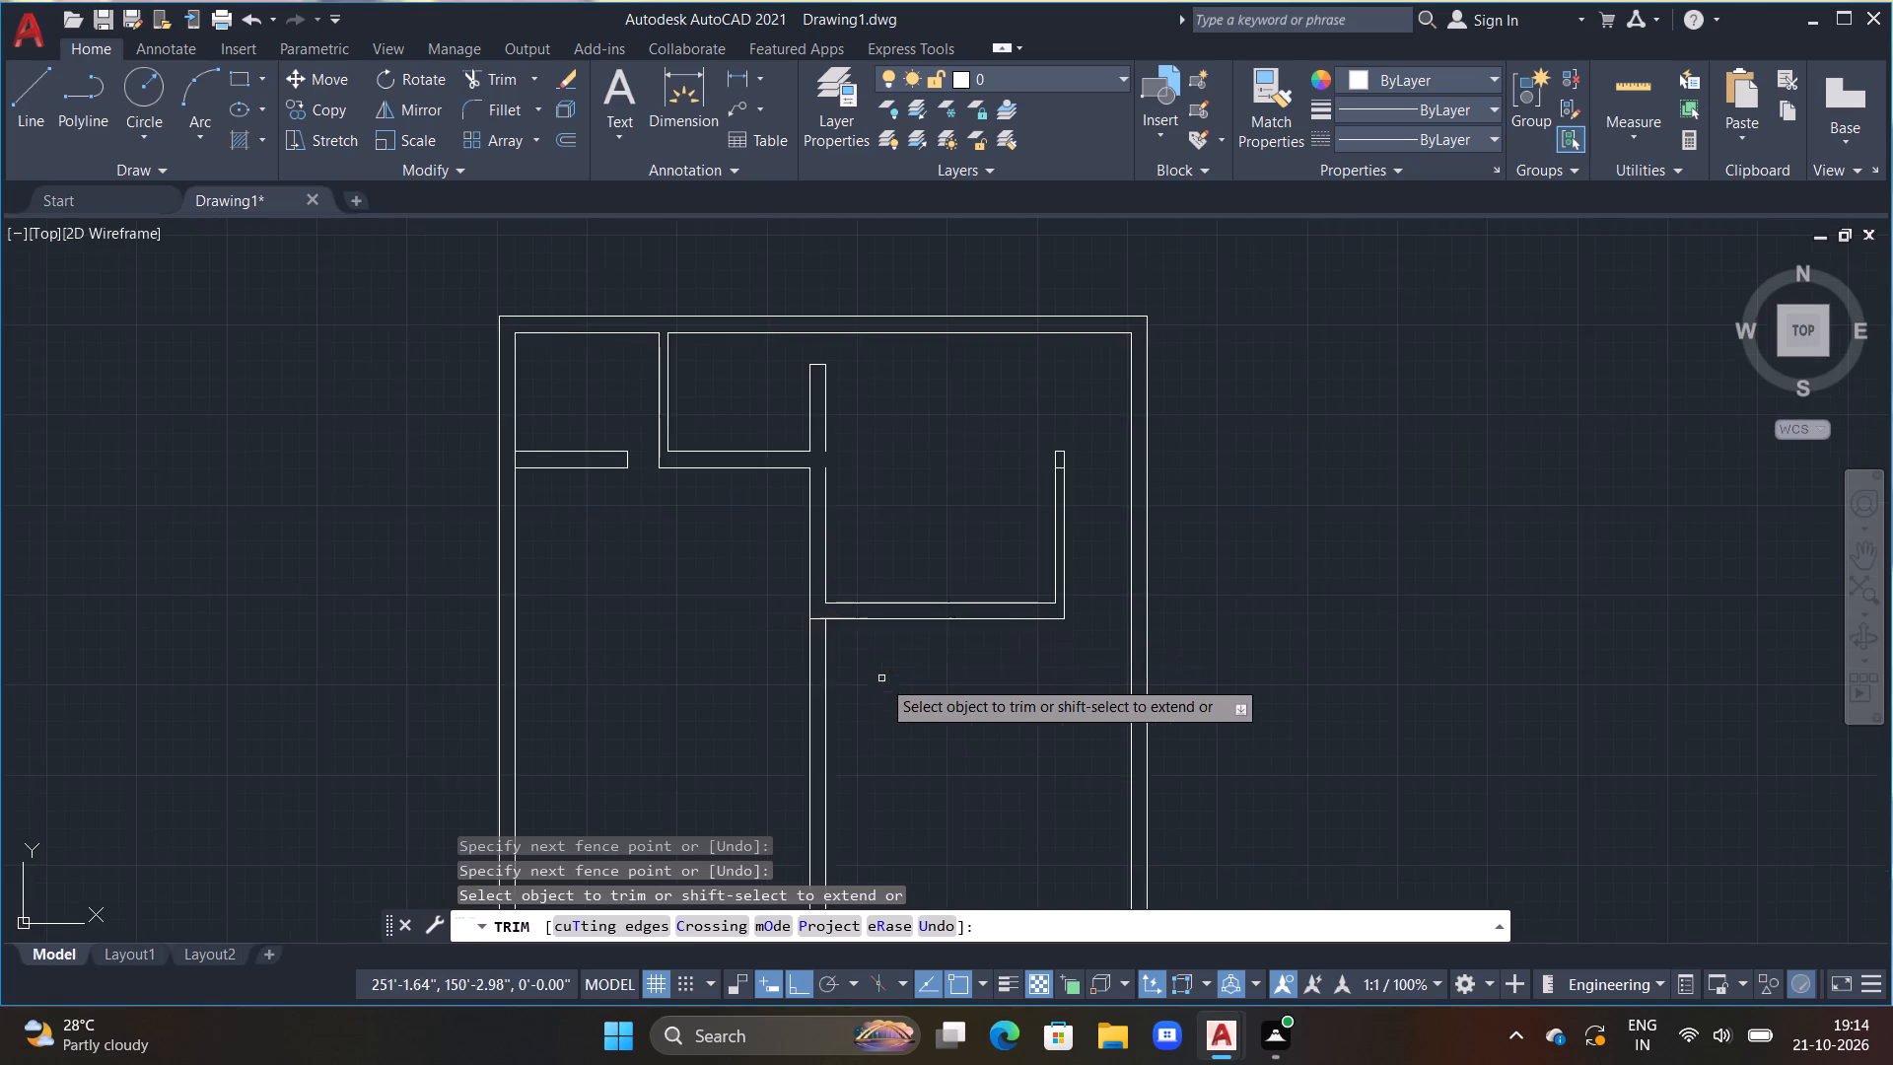
middle_click_drag(882, 668, 912, 568)
left_click_drag(921, 578, 816, 650)
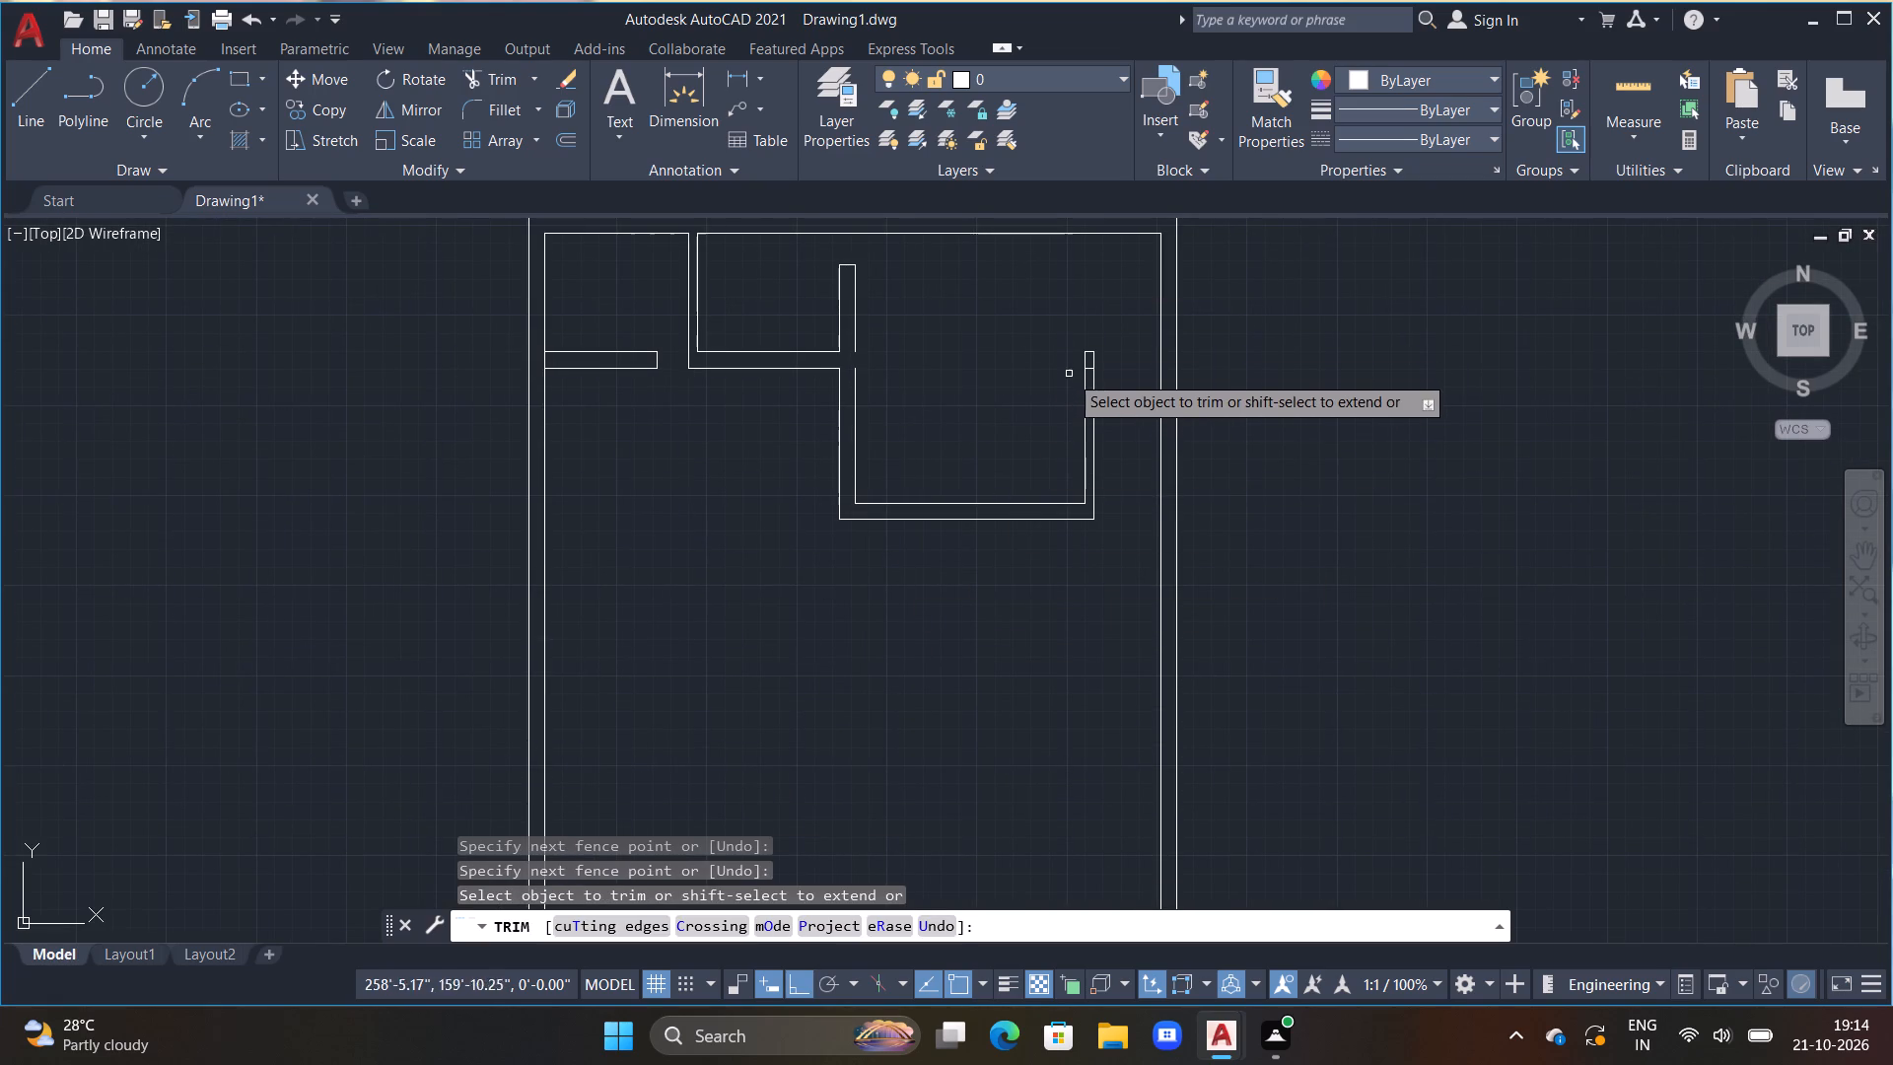
key("Escape")
key("Escape")
key("Escape")
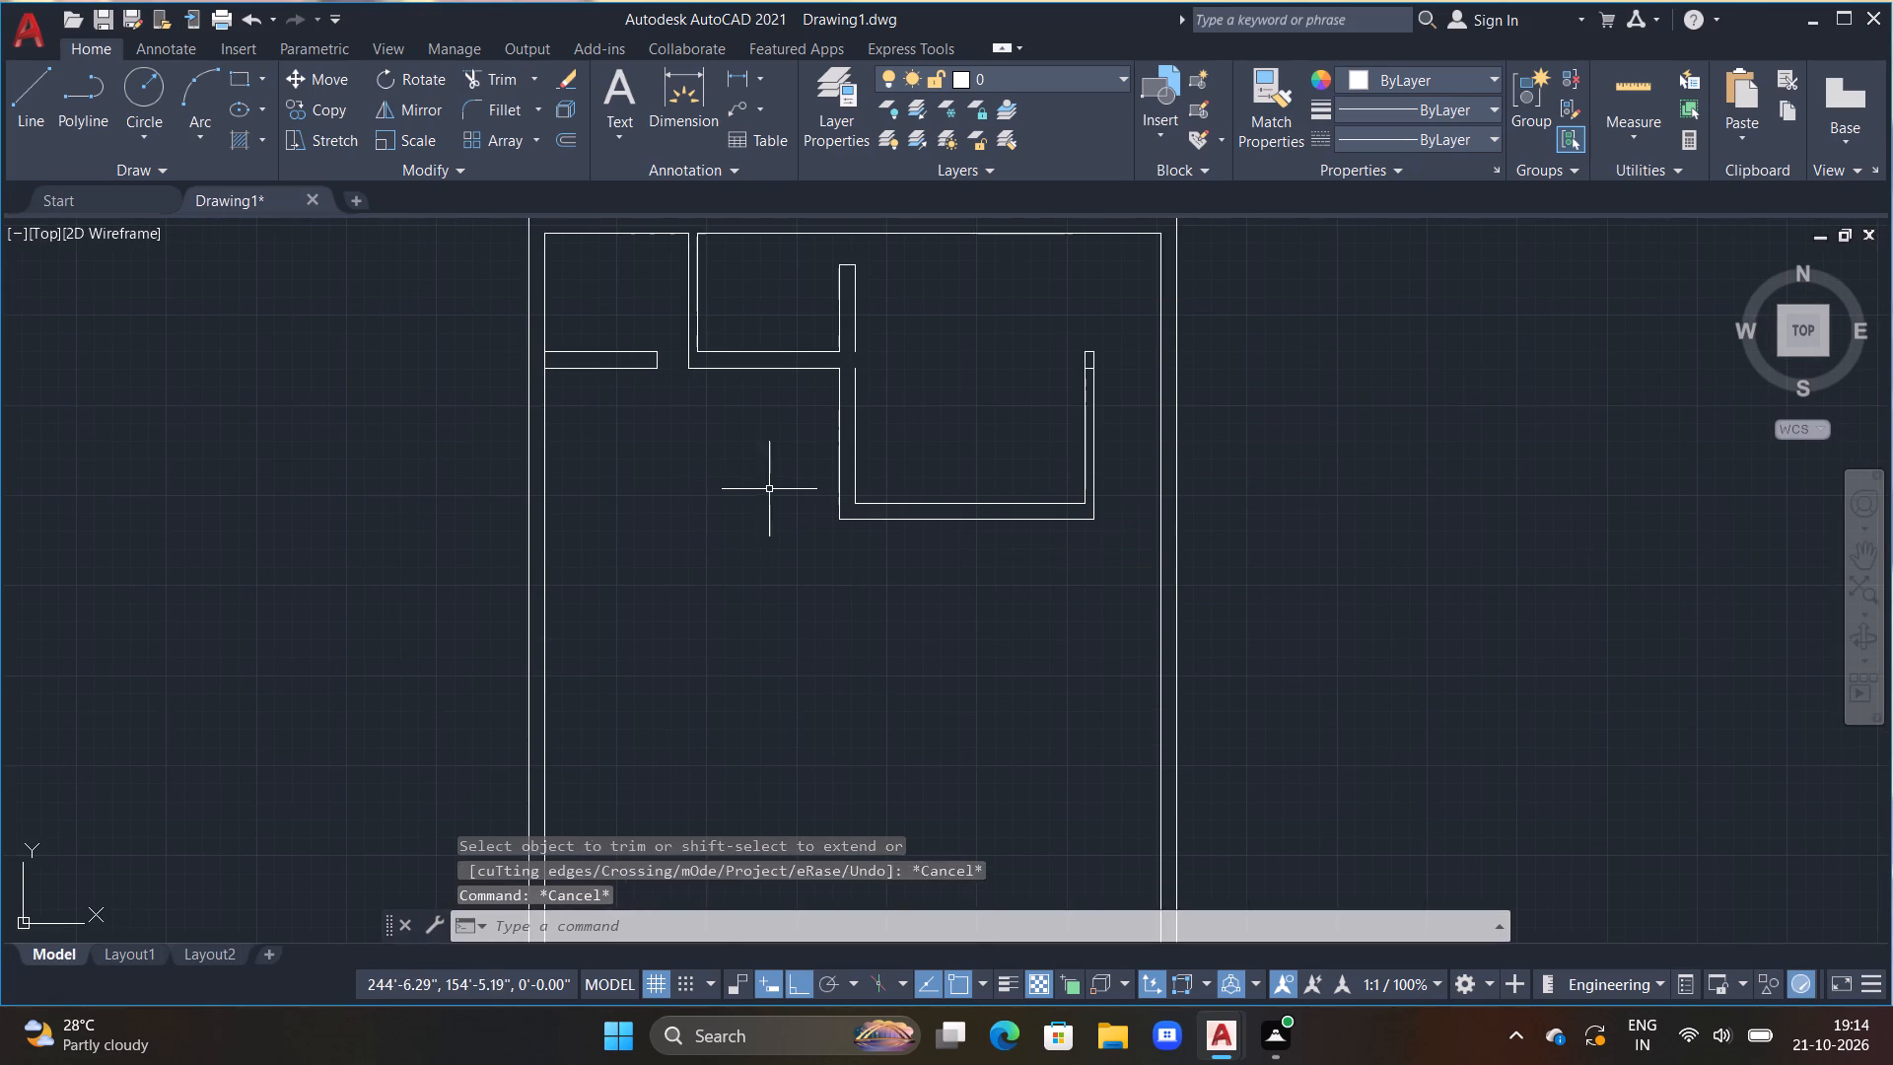
Extend the second vertical partition's right line down across the gap at the upper horizontal partition.
scroll(835, 395, "up", 2)
middle_click_drag(843, 402, 882, 557)
type("EX")
key("space")
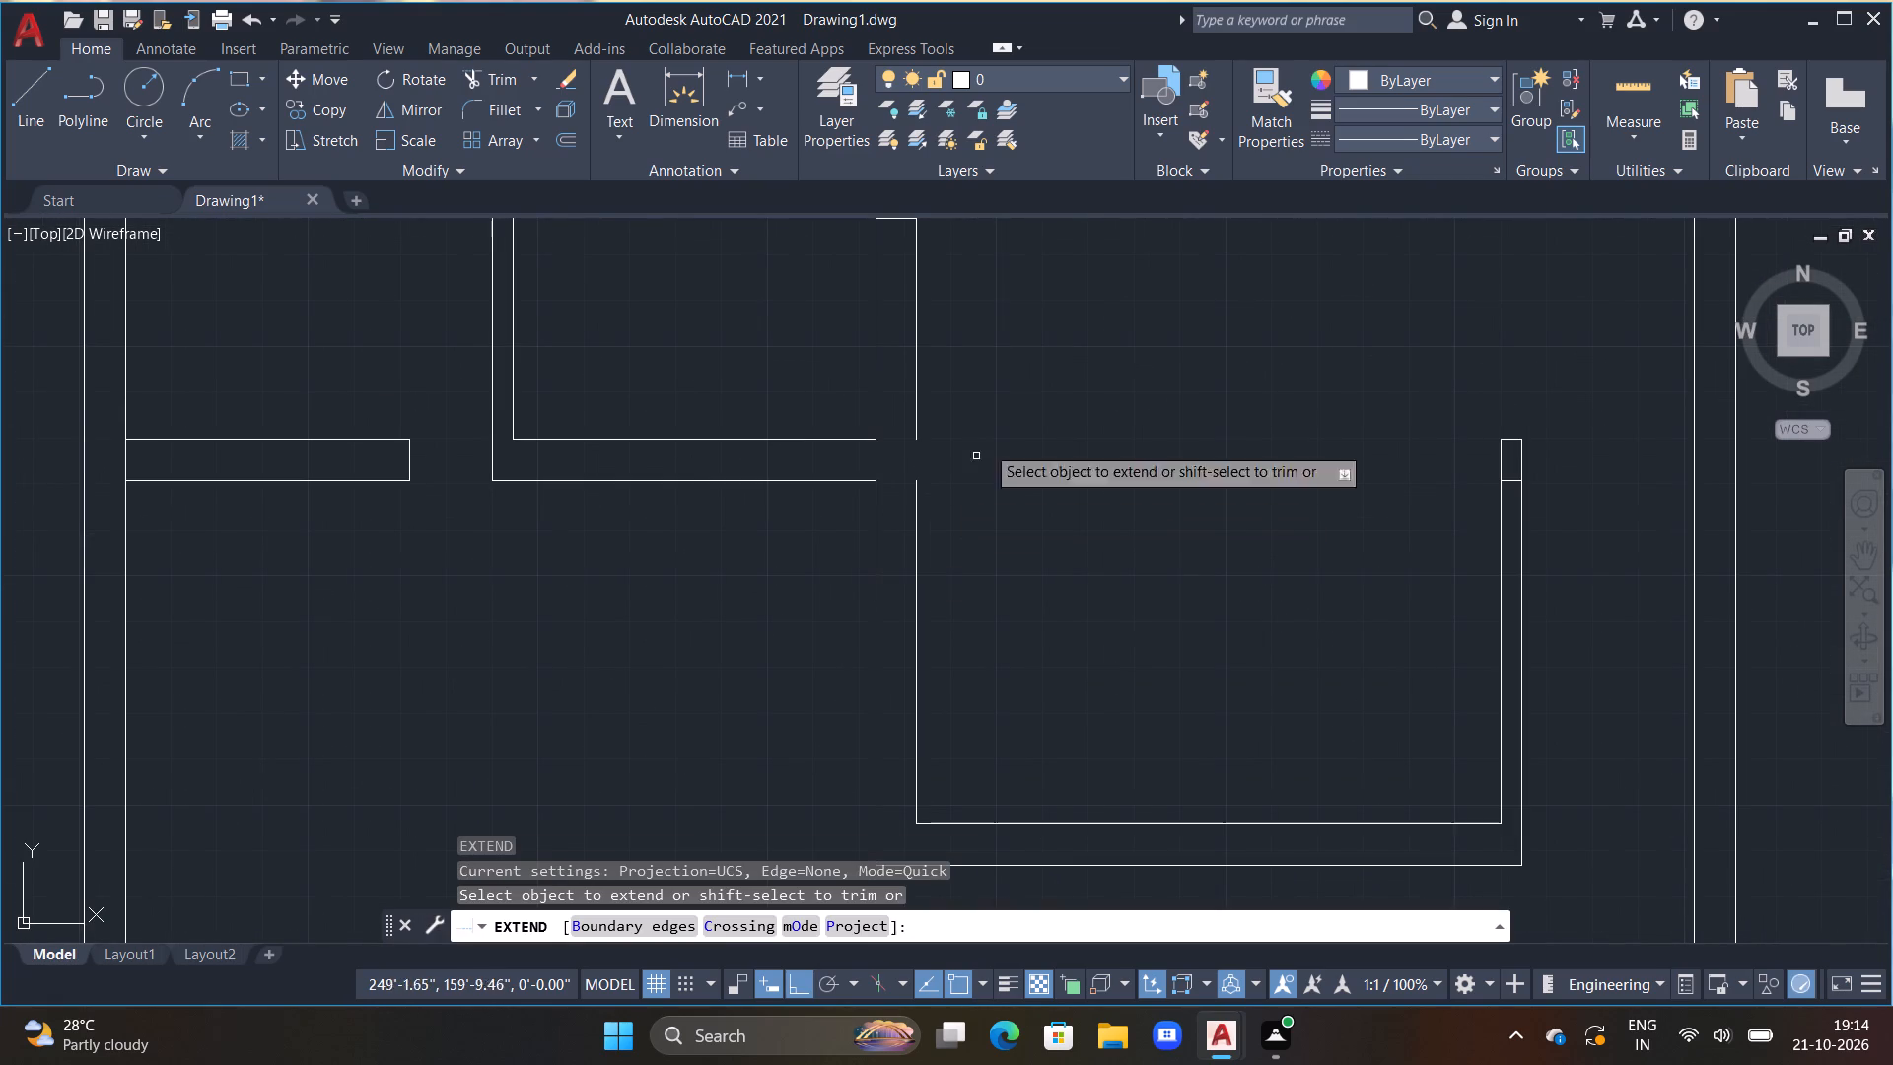
left_click(918, 428)
key("Escape")
scroll(953, 485, "down", 2)
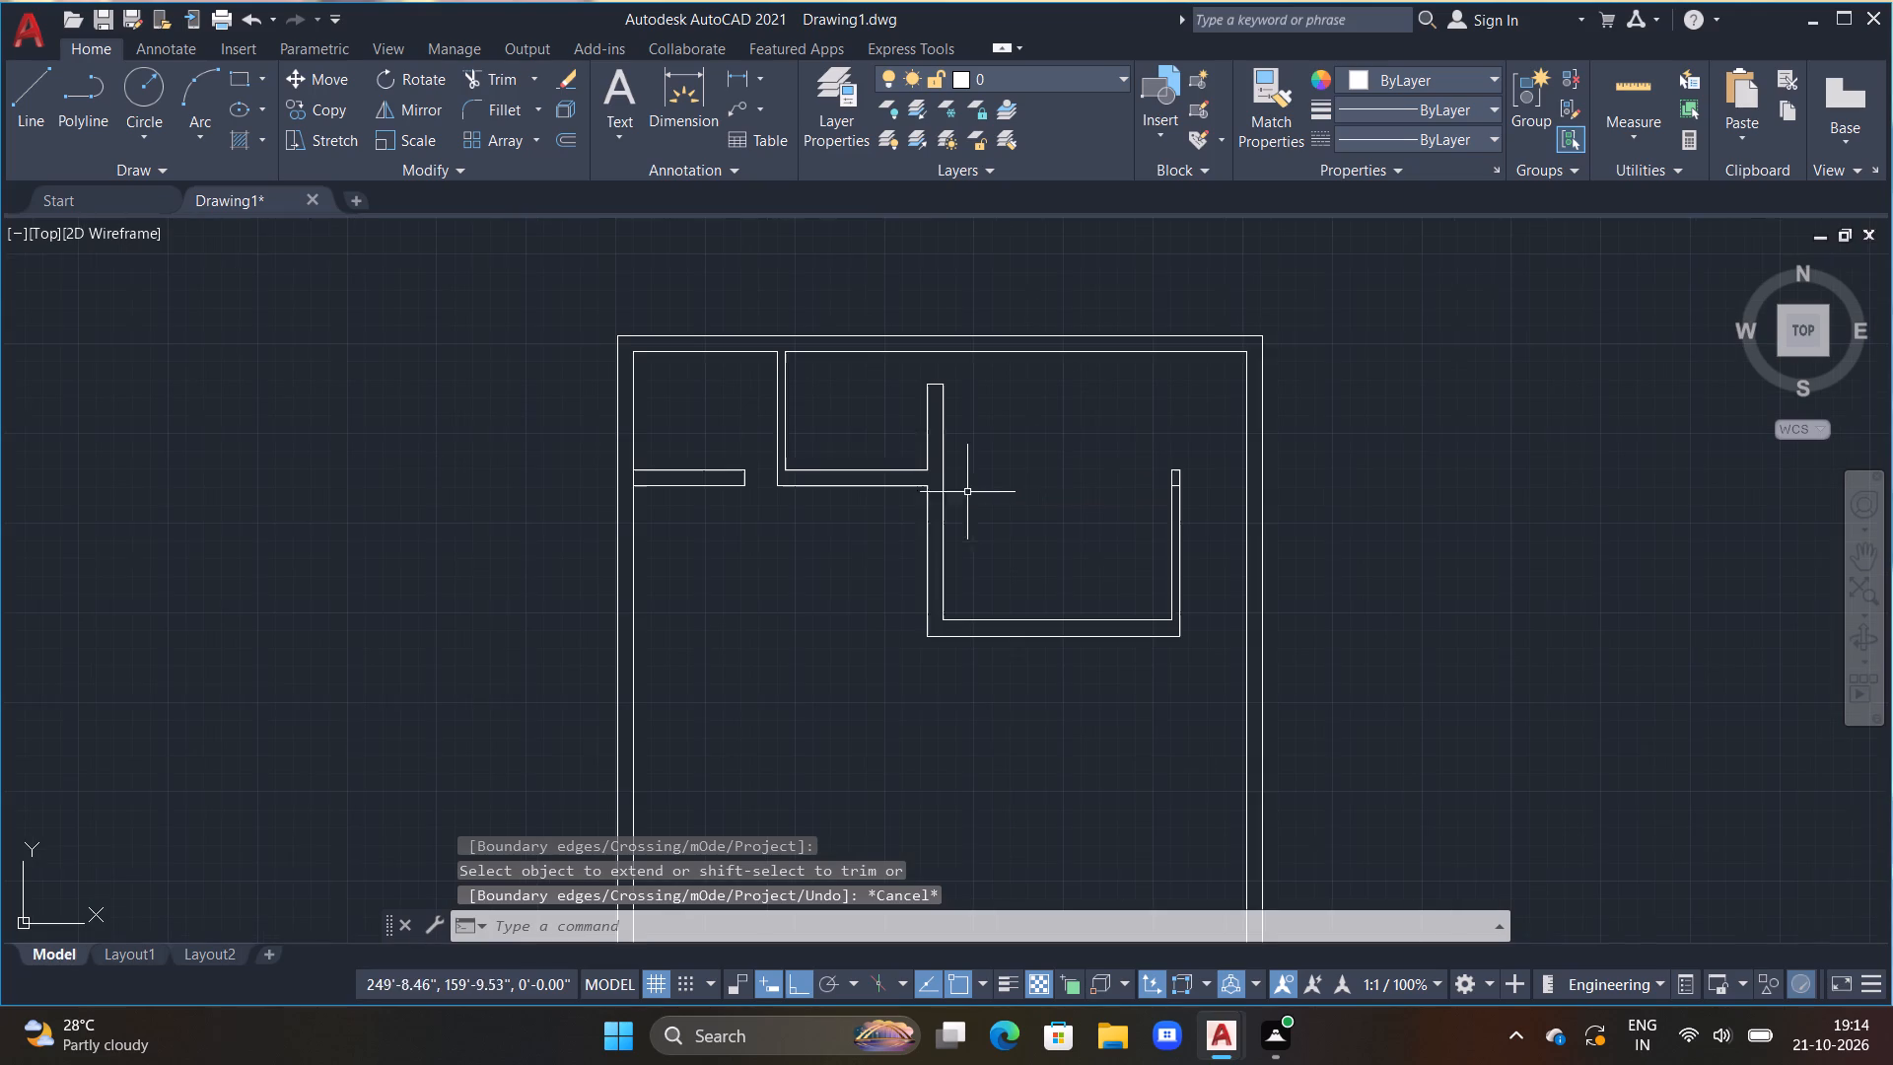
Draw a horizontal line from the midpoint of the 4.5" partition's left line to just past its right line.
type("L")
key("space")
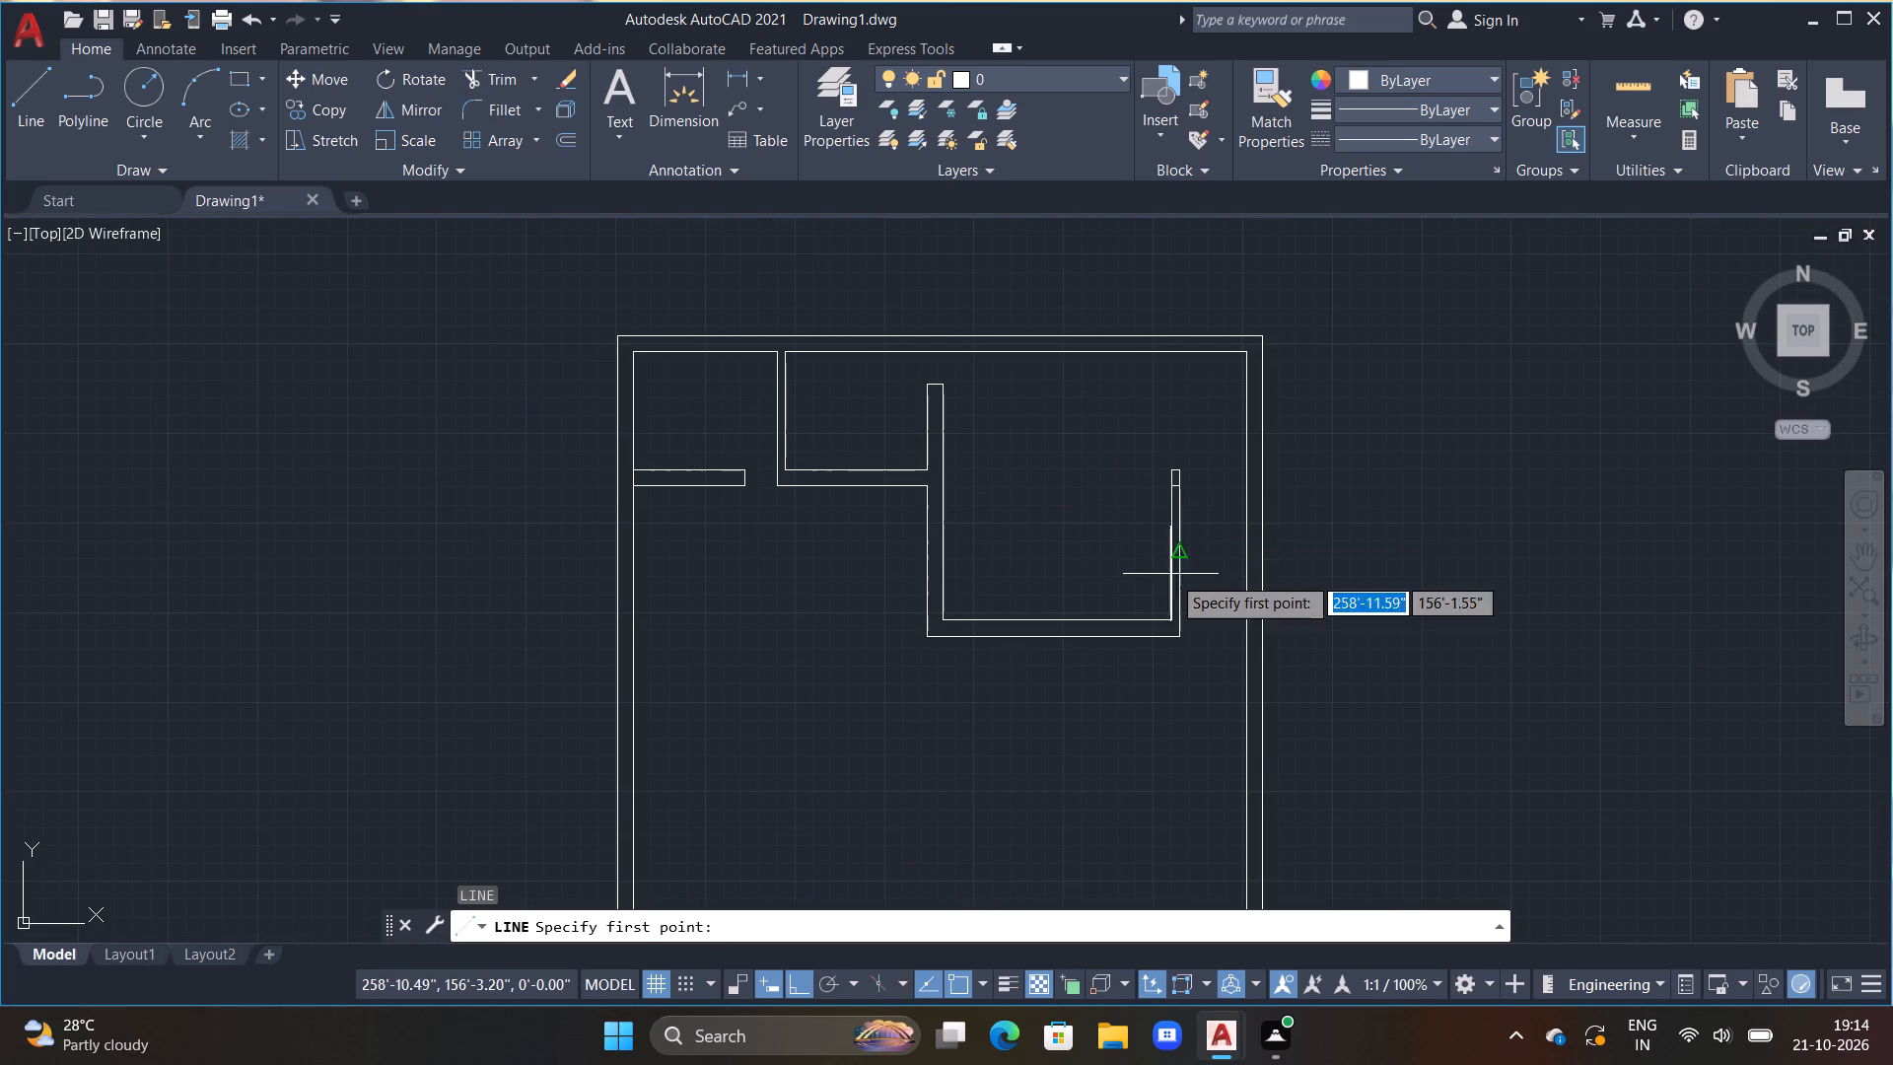
scroll(1196, 591, "up", 2)
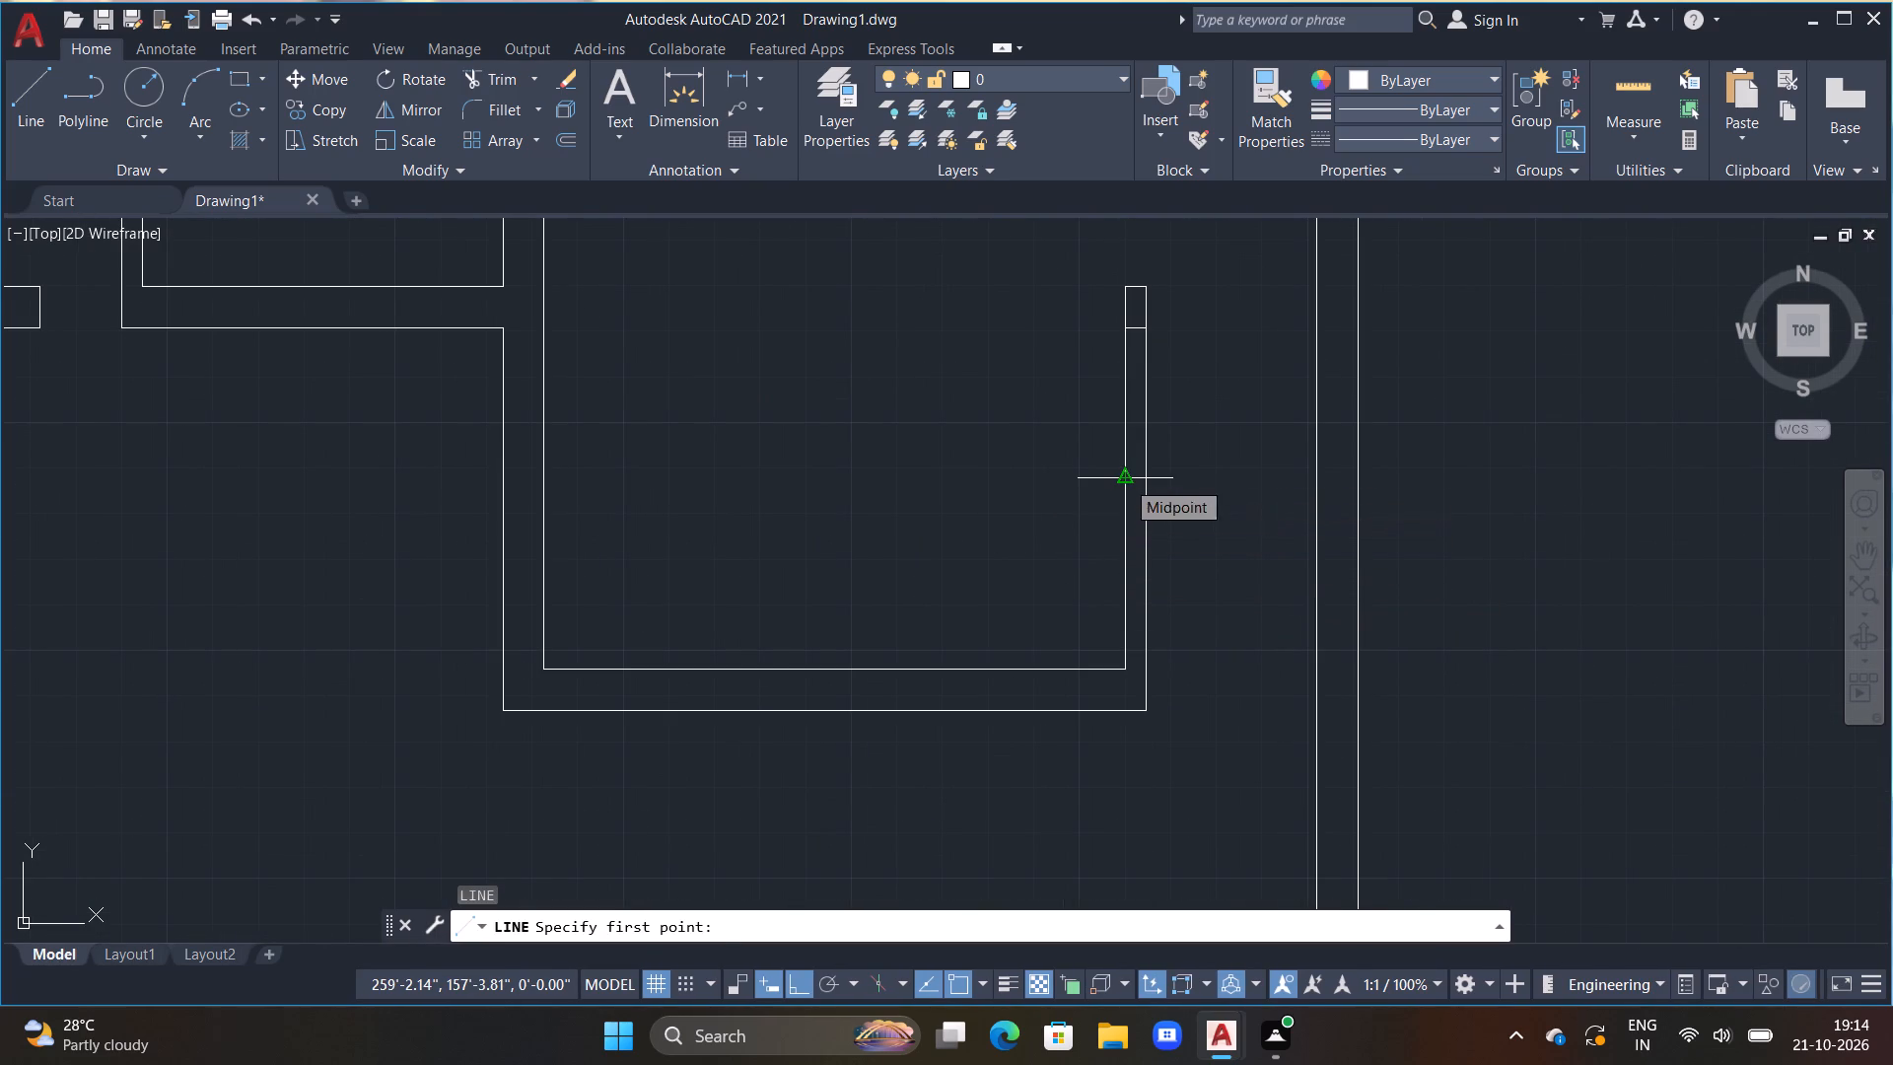
left_click(1125, 483)
left_click(1198, 484)
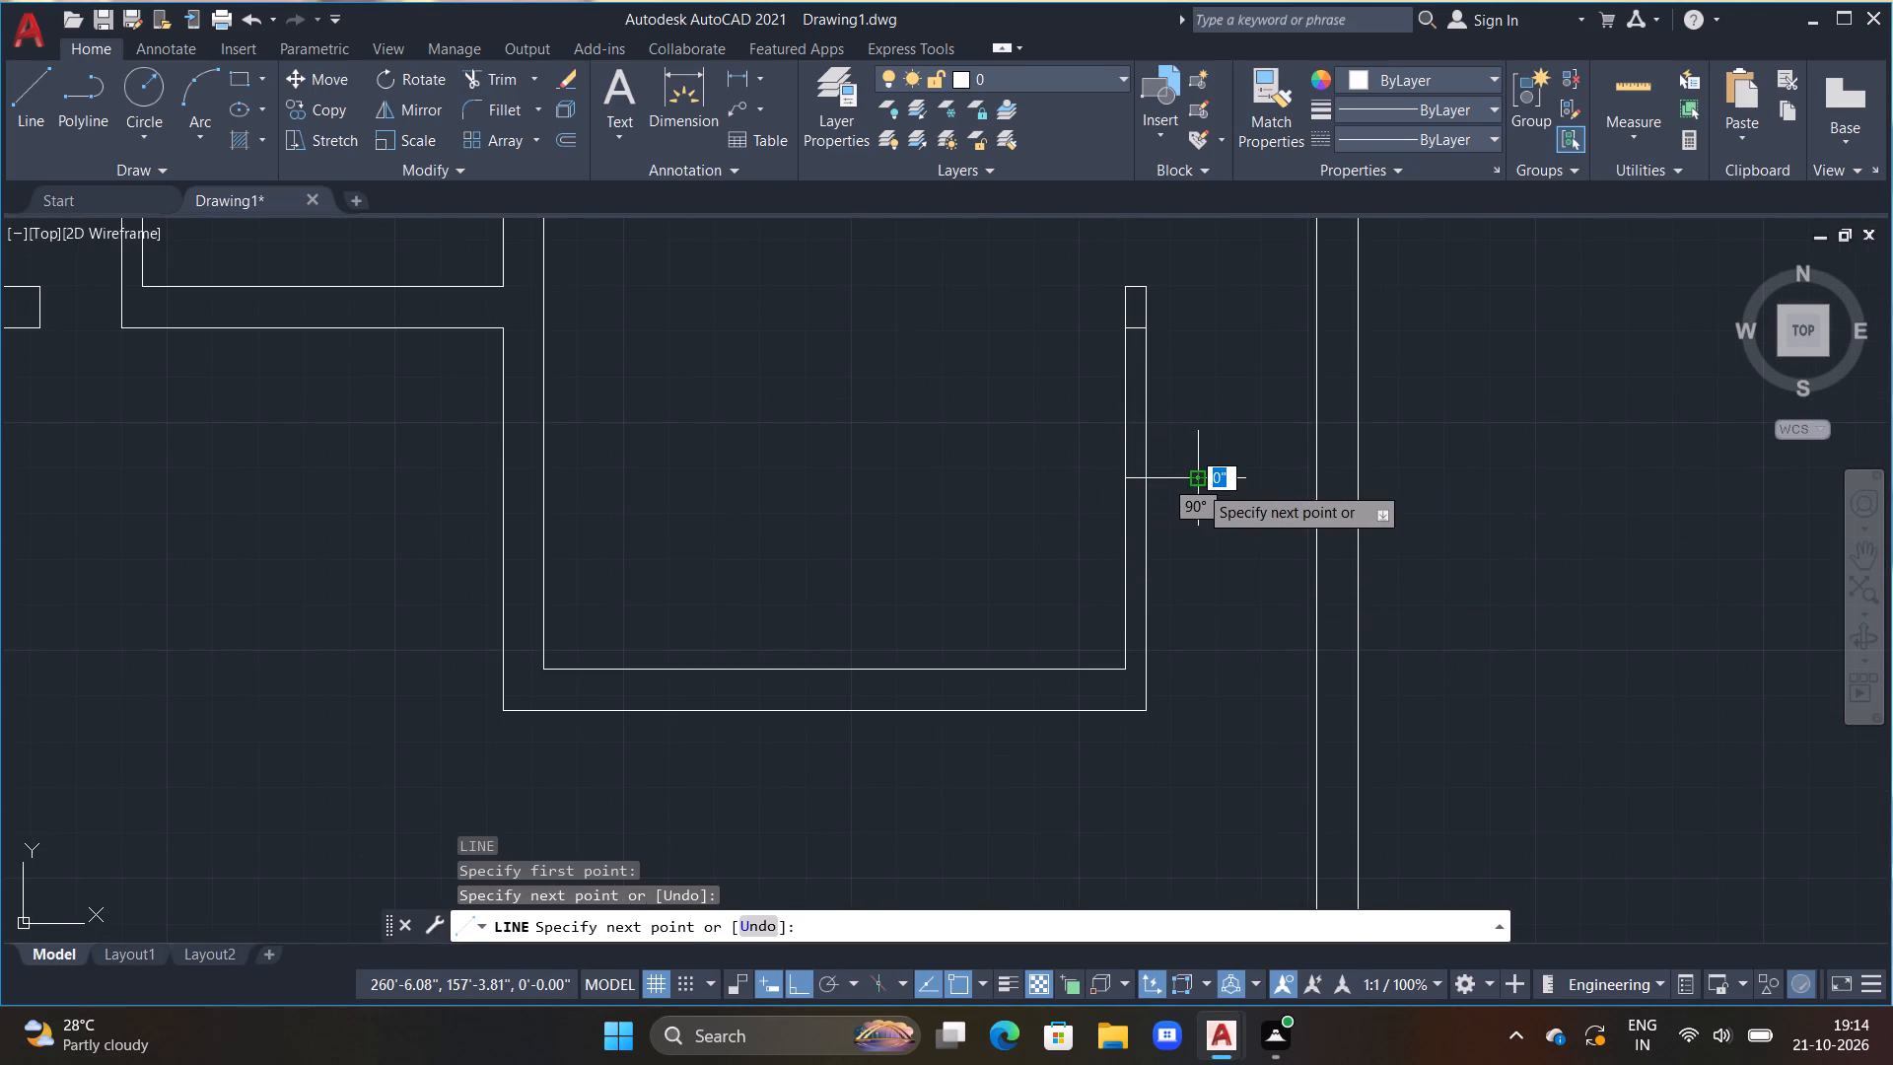
key("Escape")
key("Escape")
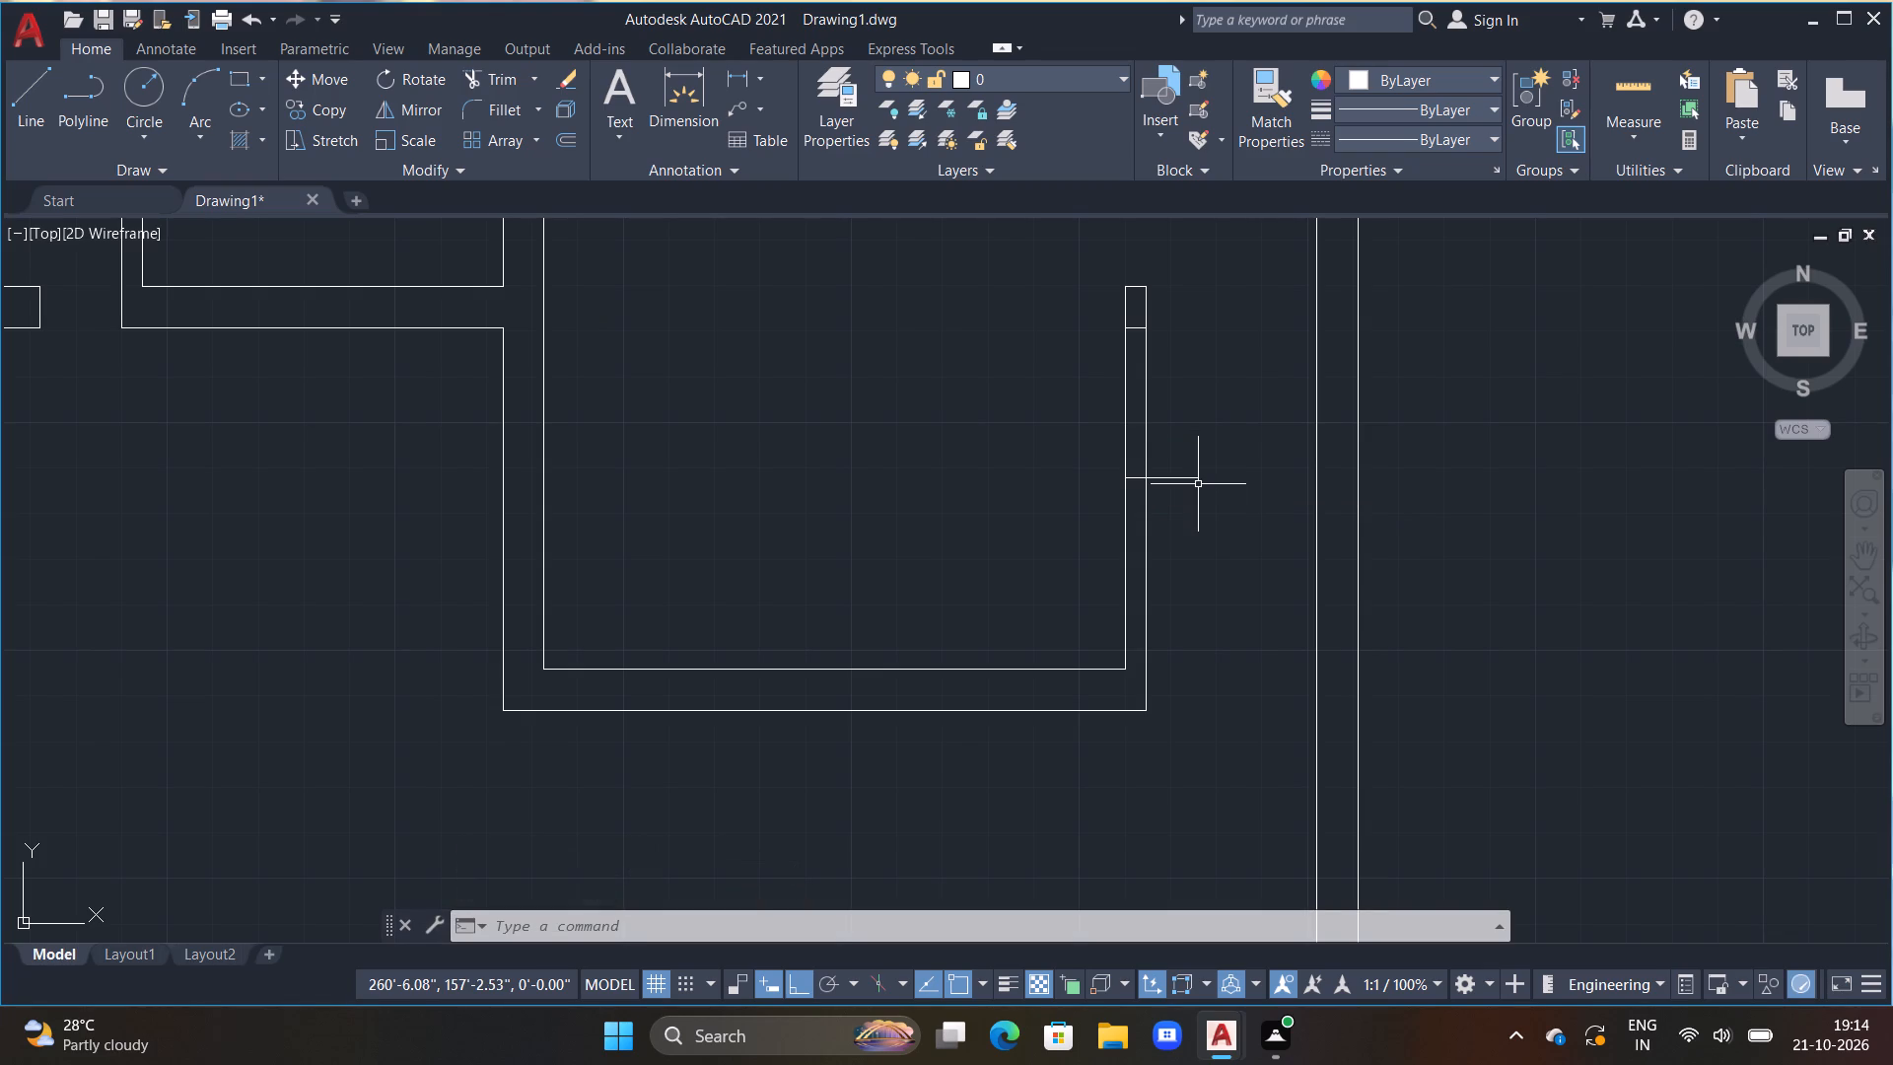
Trim the 4.5" partition above the midpoint line, removing the line's overhang and the leftover pieces at the top.
type("TR")
key("space")
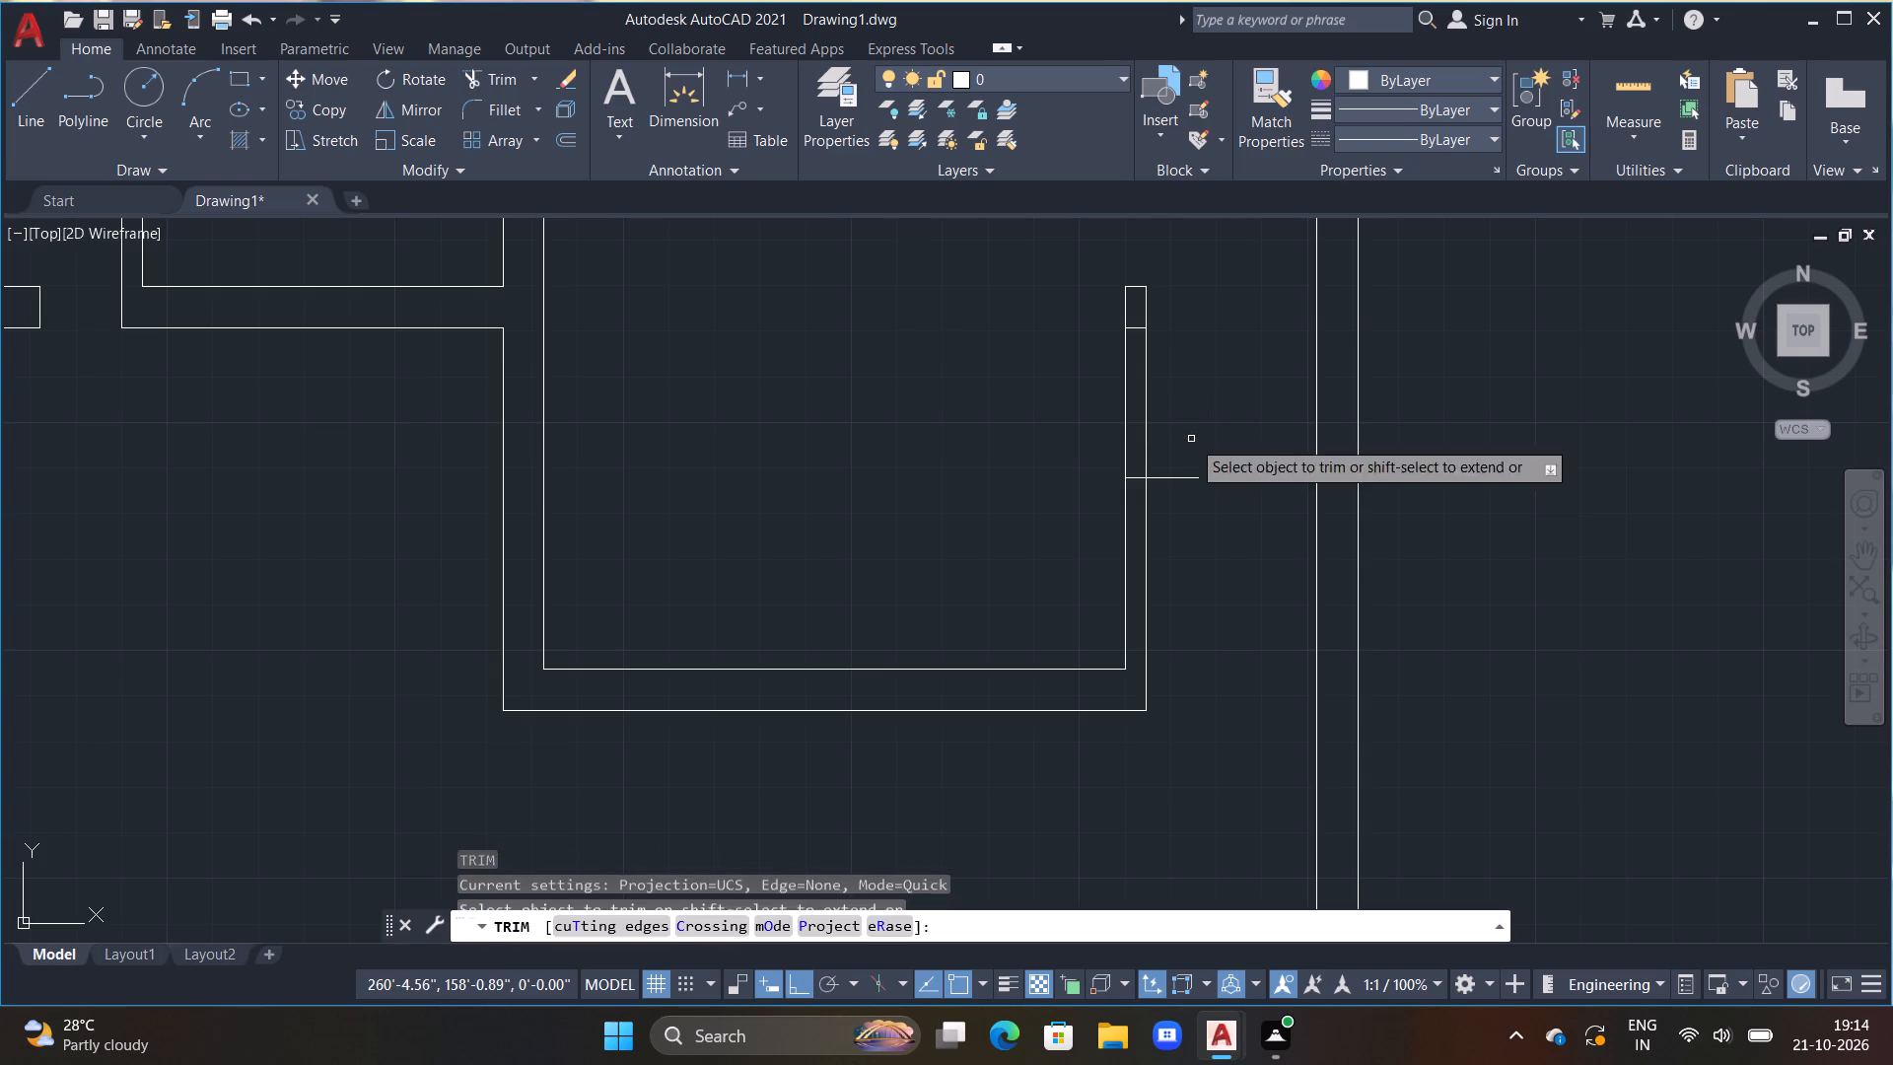
left_click_drag(1186, 492, 1081, 381)
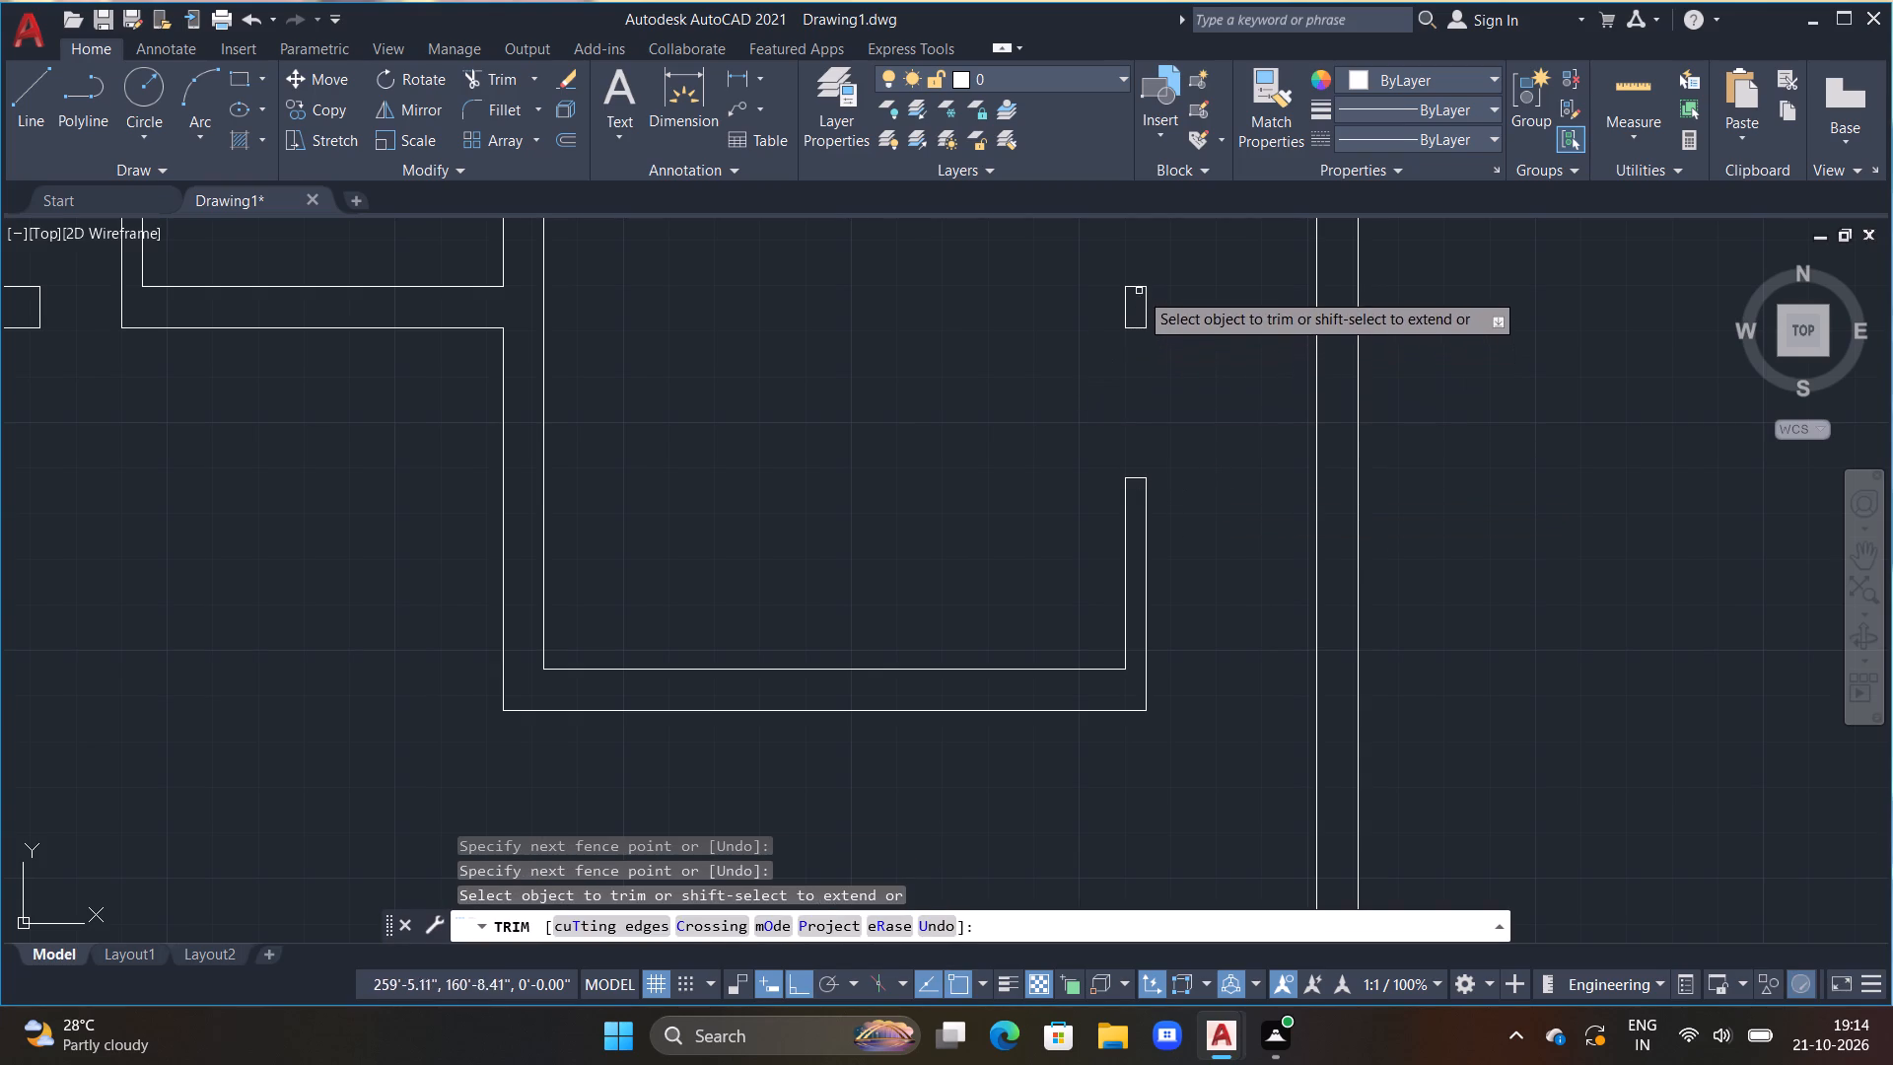
left_click_drag(1134, 280, 1149, 364)
left_click_drag(1119, 320, 1173, 301)
scroll(1147, 418, "down", 1)
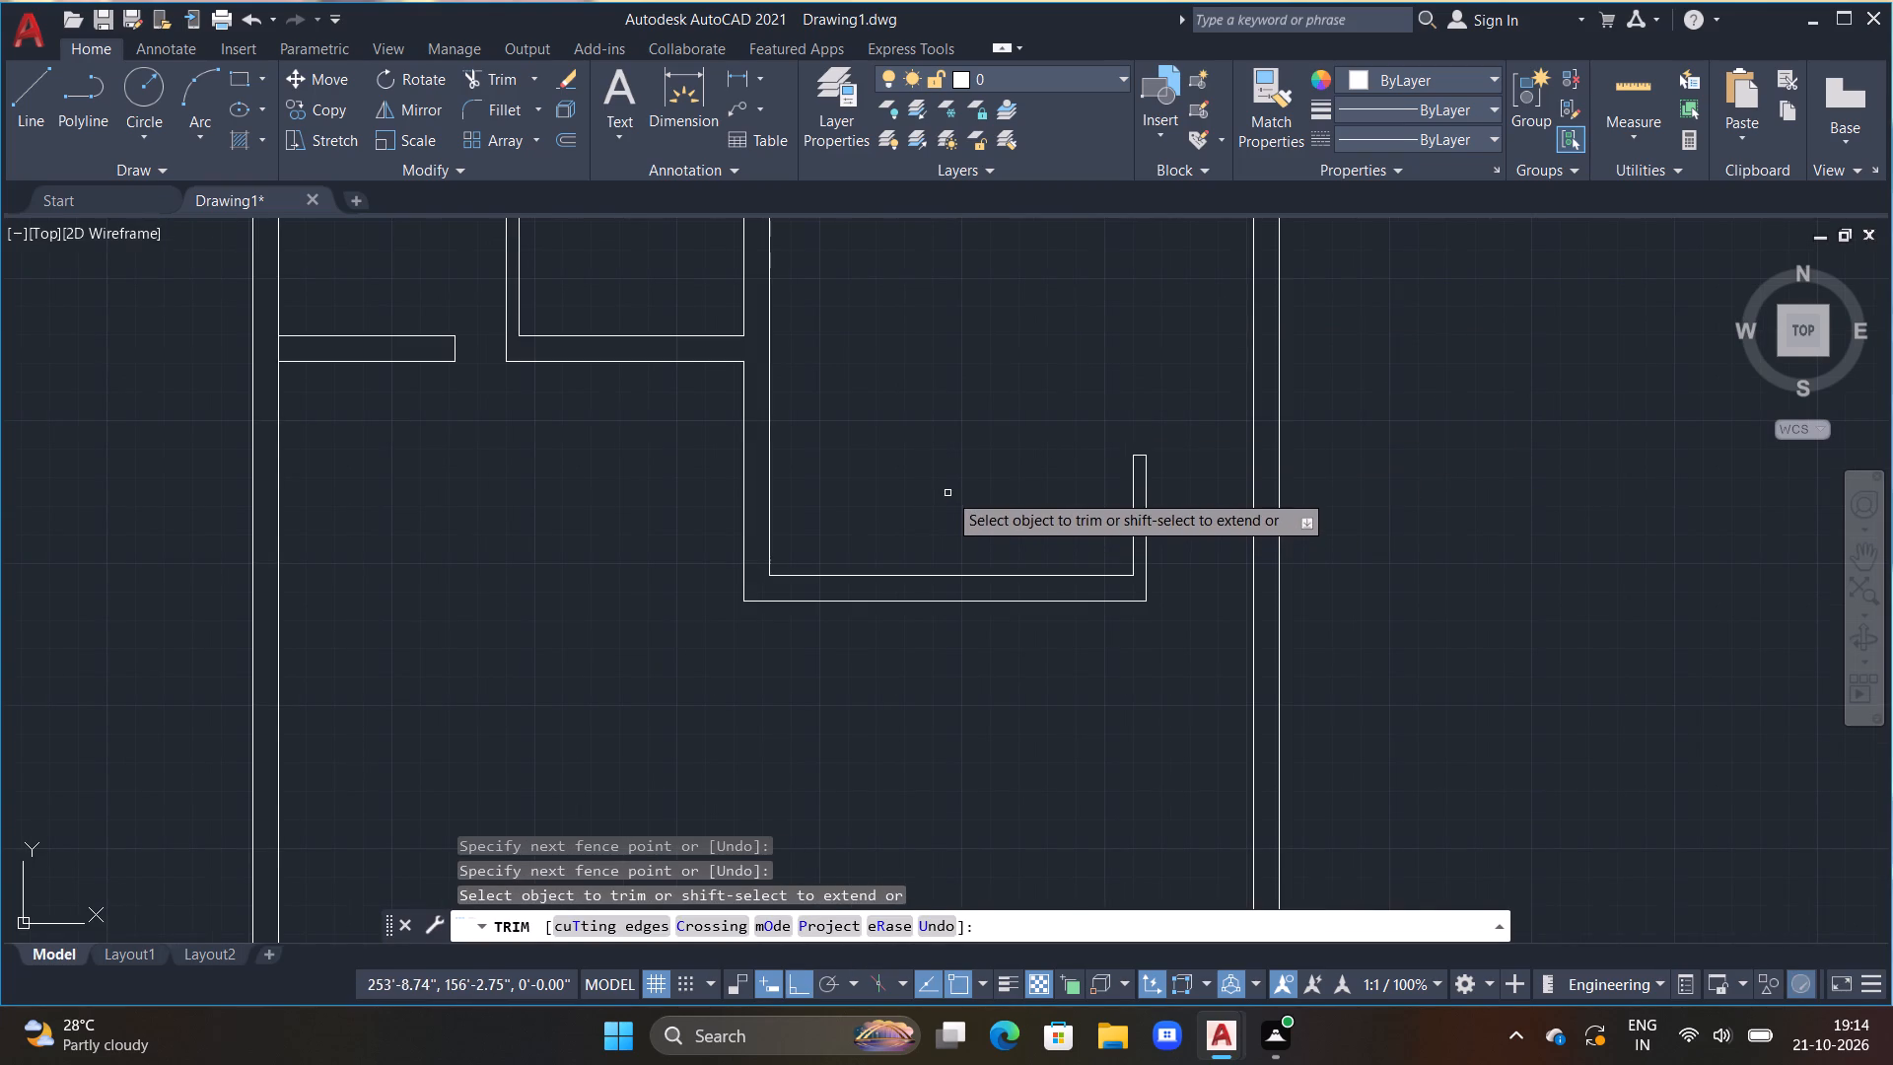
middle_click_drag(894, 504, 1007, 419)
key("Escape")
key("Escape")
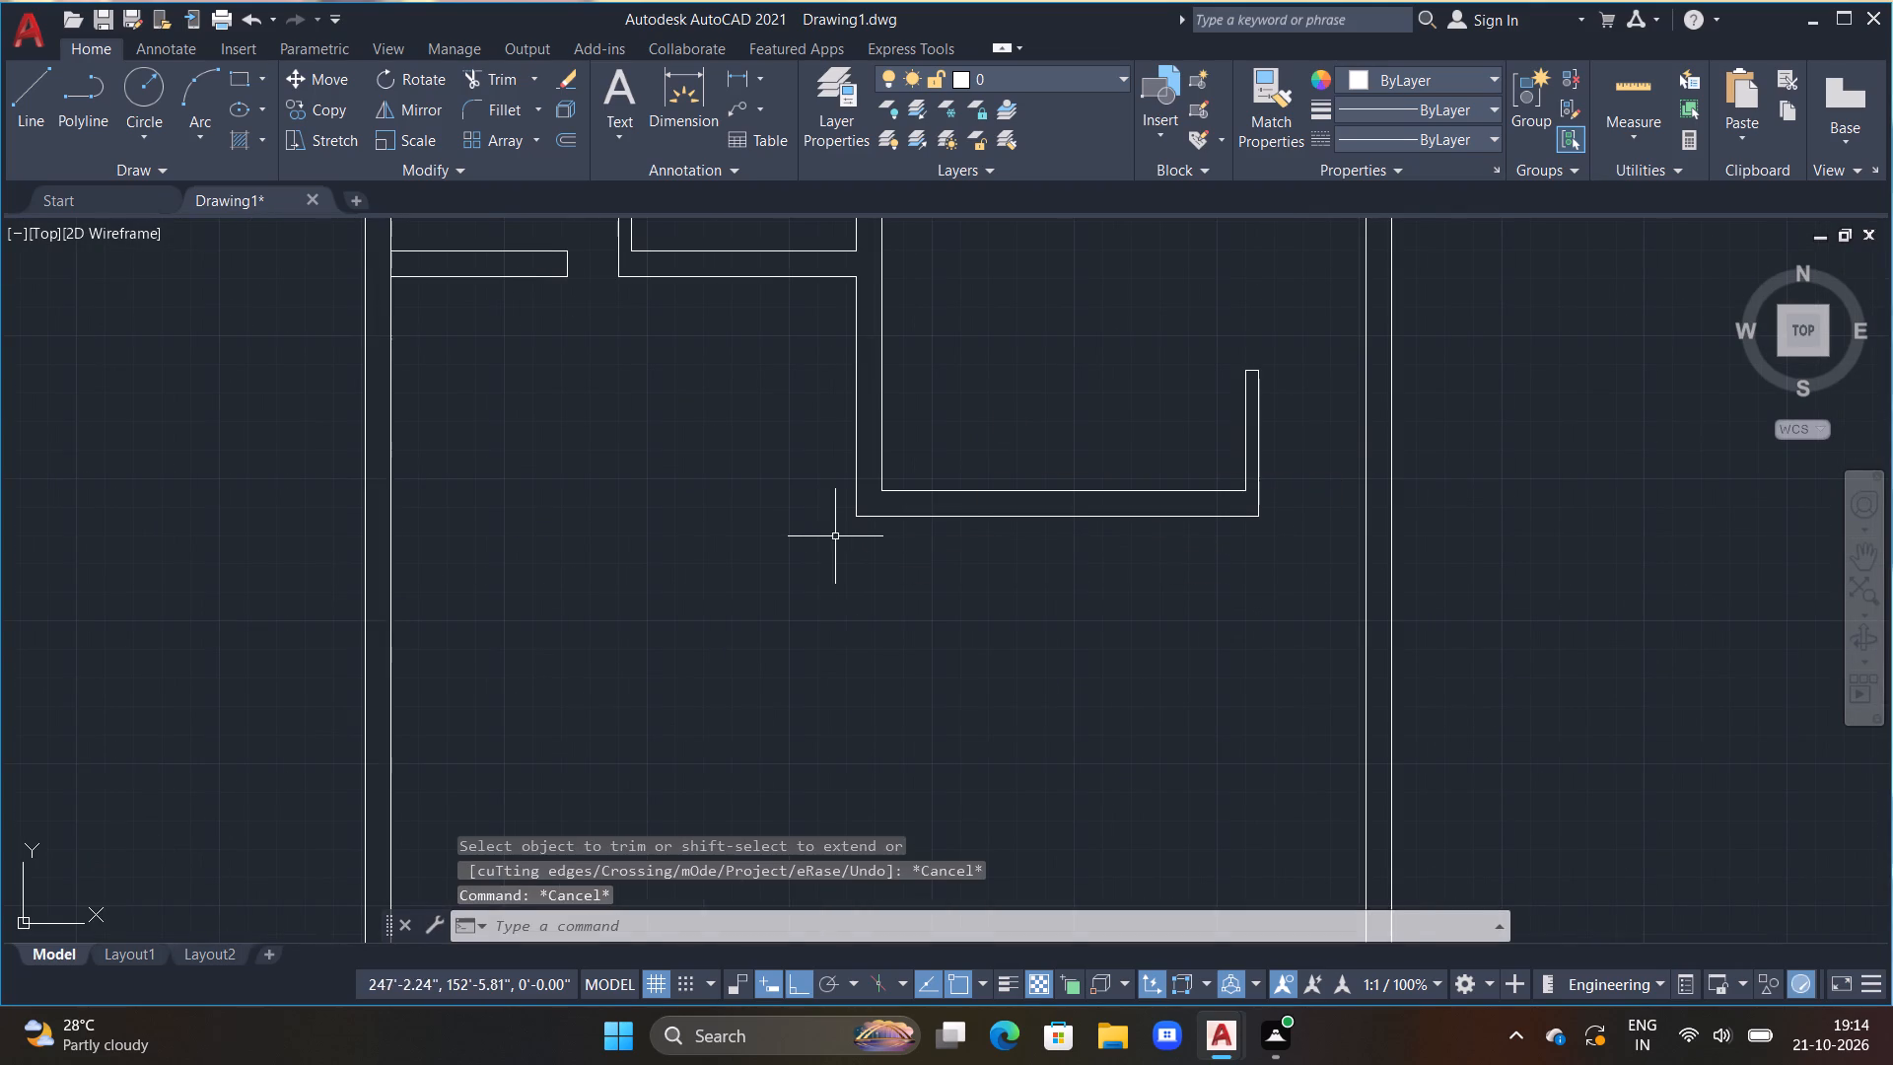
Draw a wall stub 2' long and 4.5" thick extending left from the second vertical partition's lower-left corner.
middle_click_drag(793, 560, 857, 564)
key("Escape")
key("Escape")
type("L")
key("space")
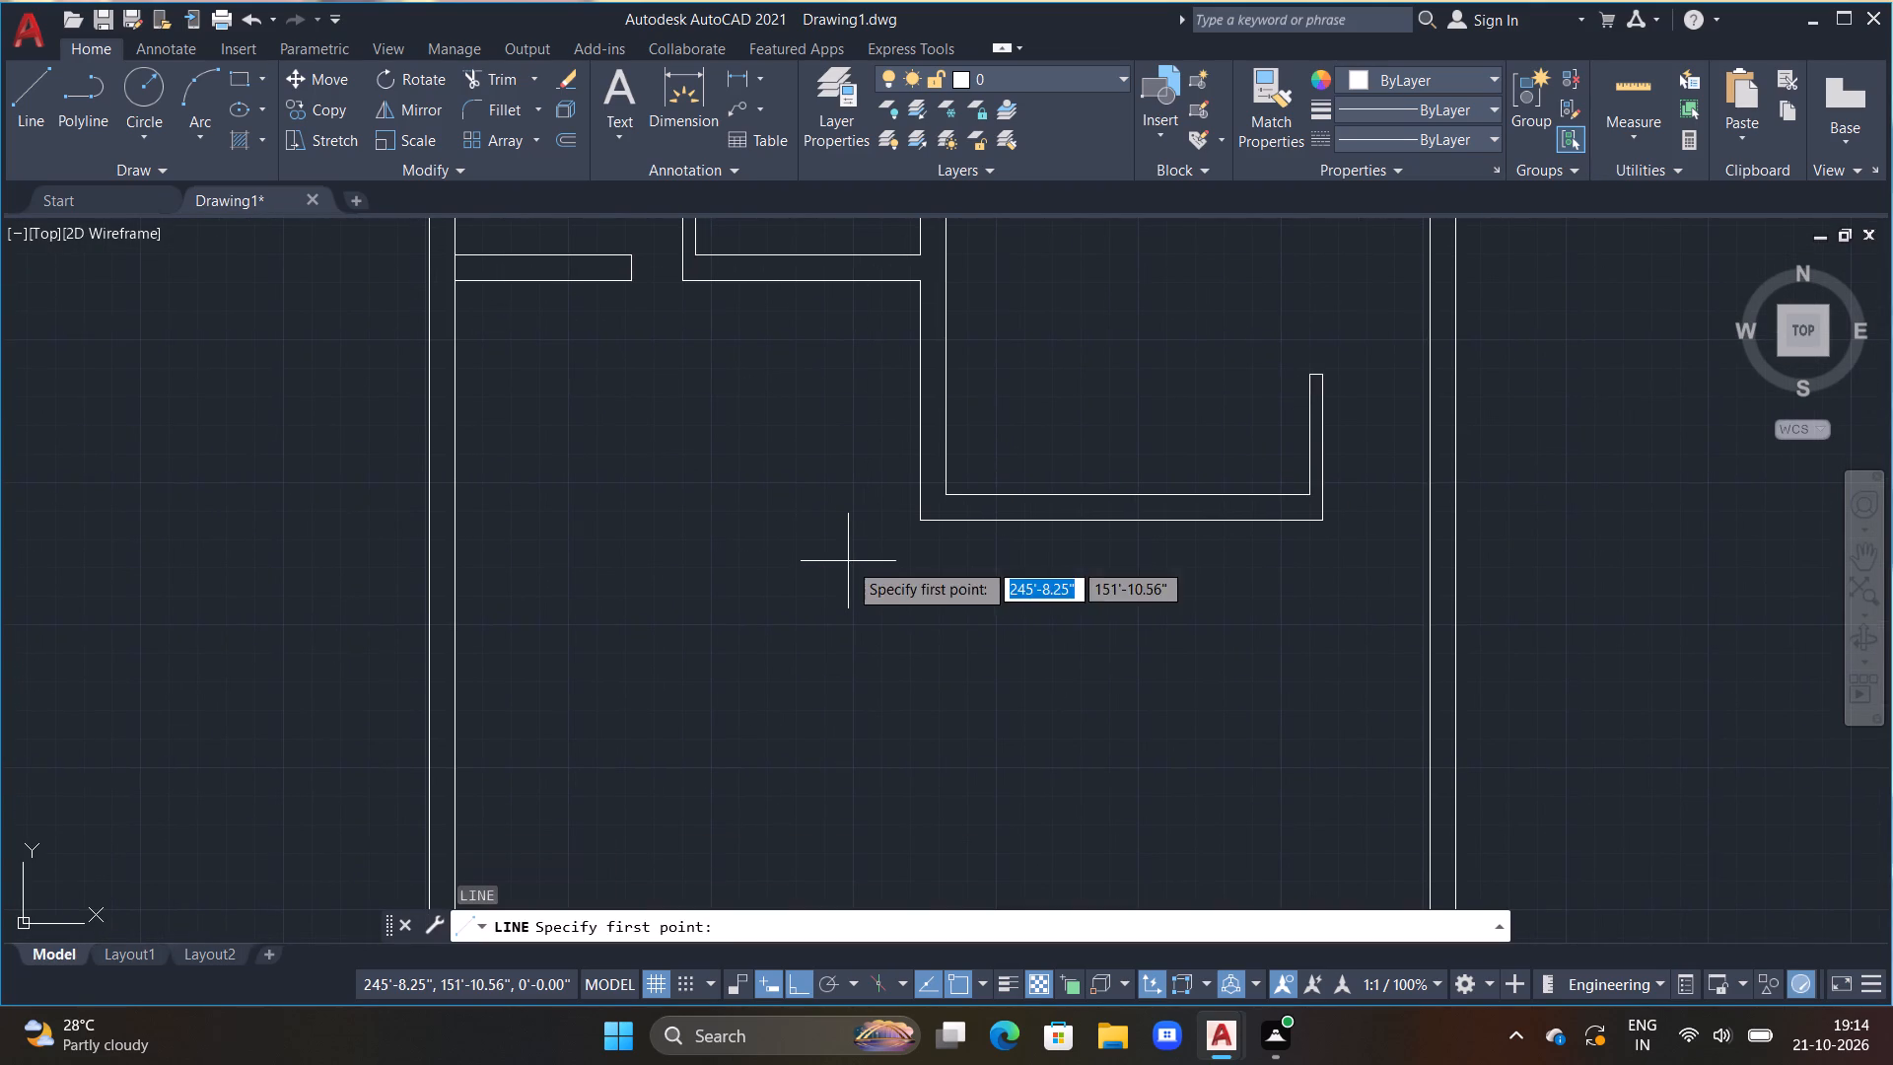
double_click(916, 523)
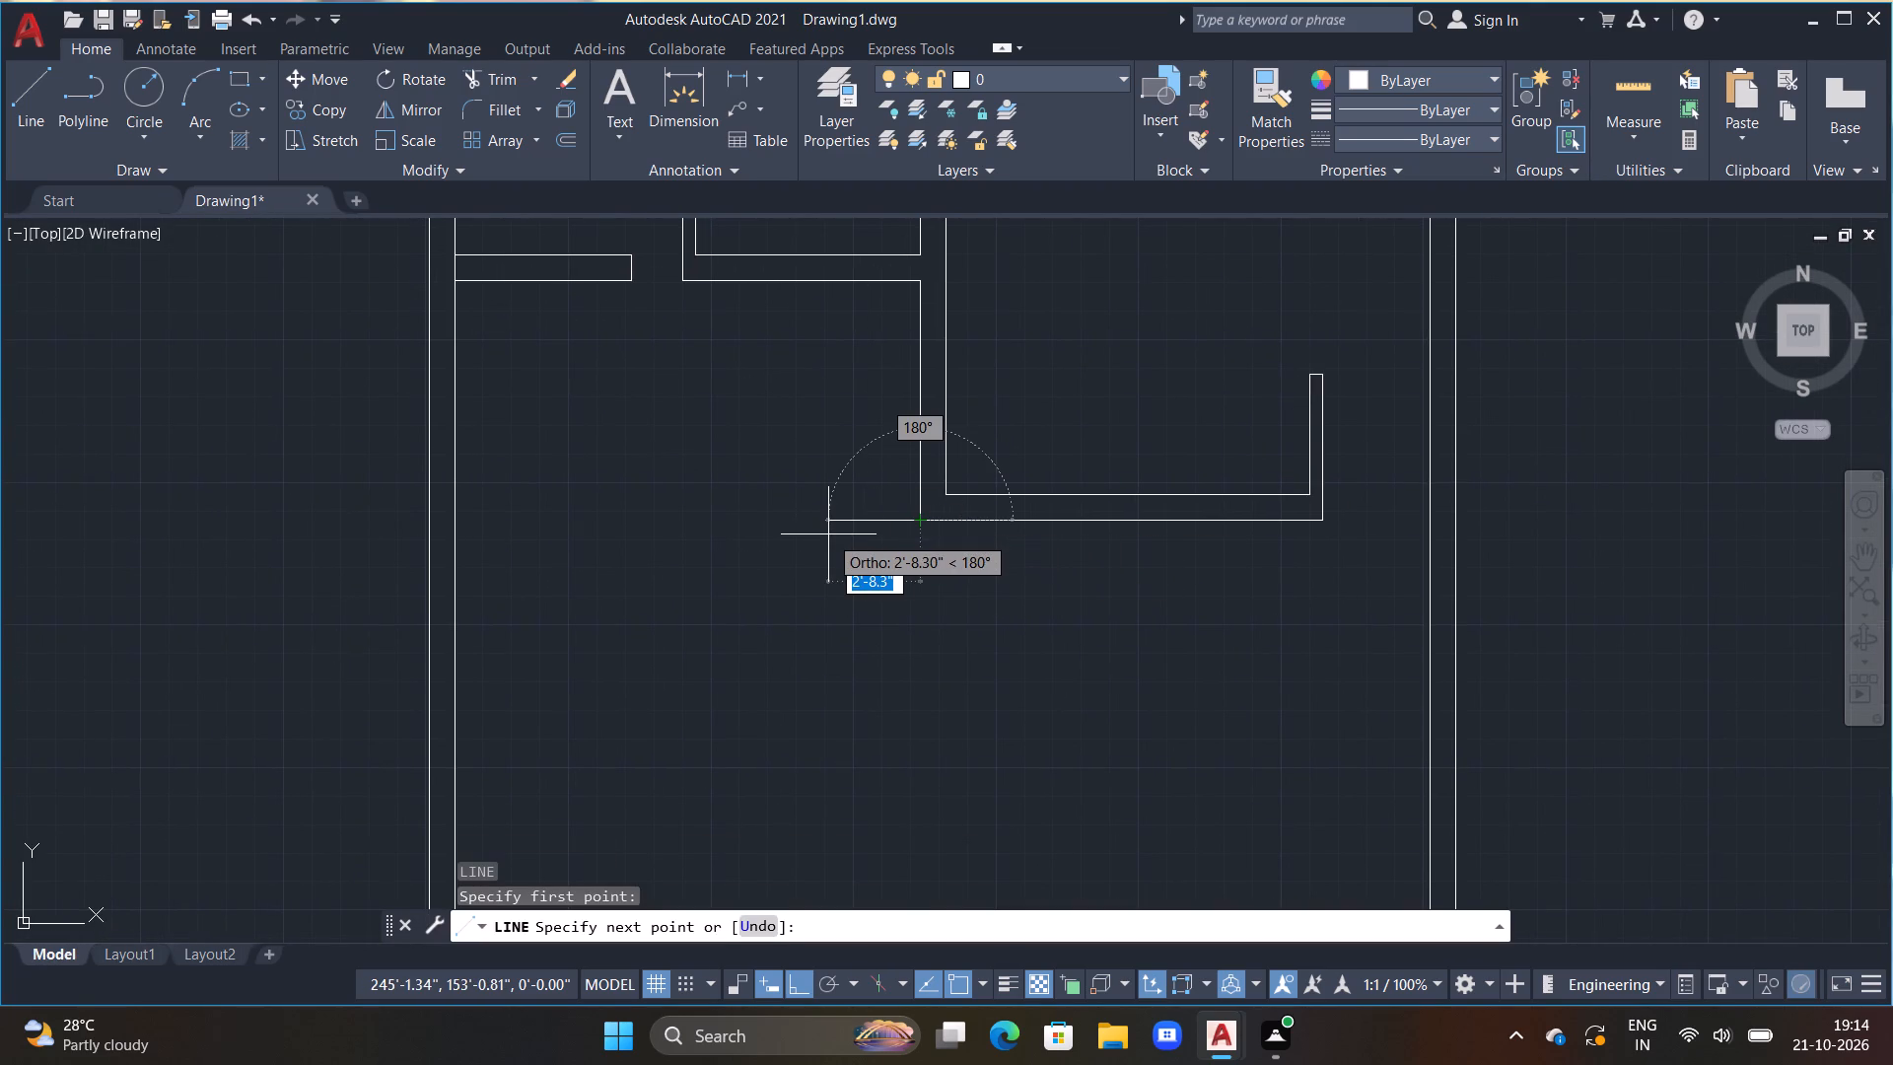
type("2'")
key("Return")
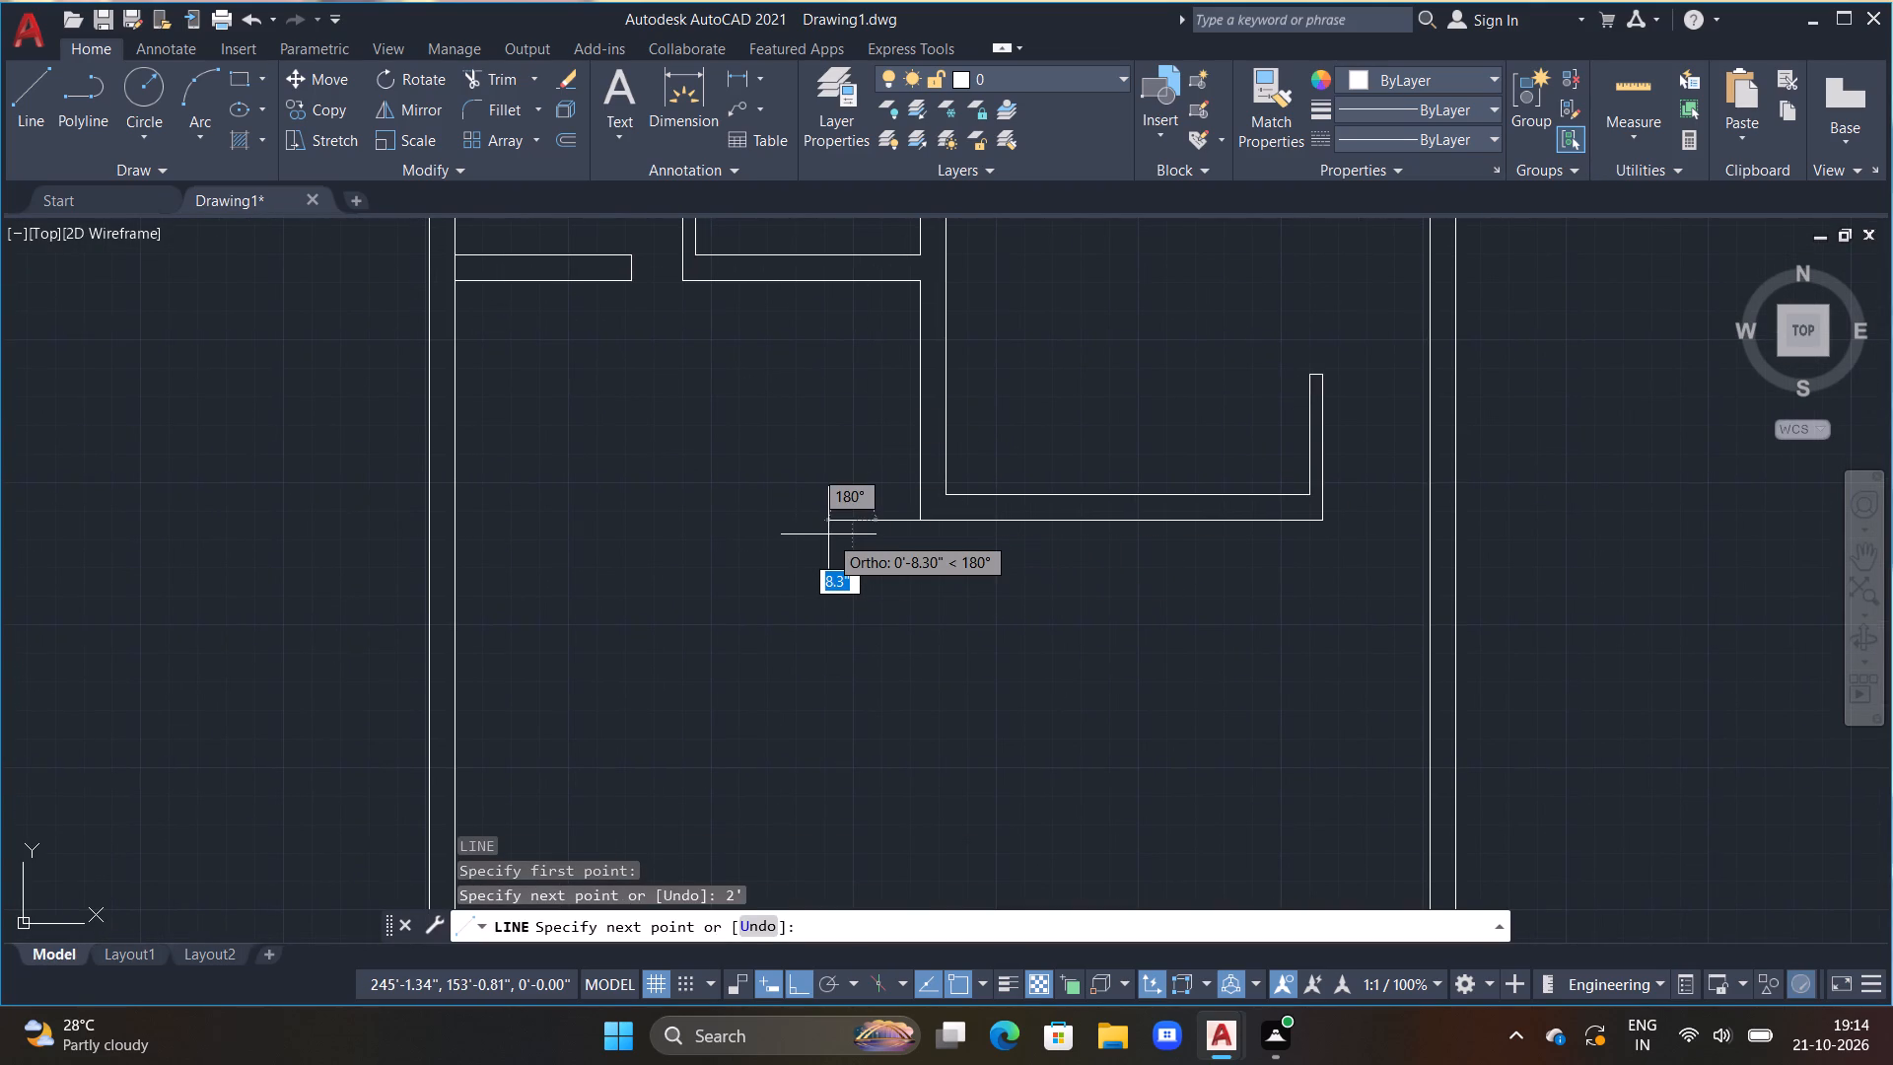
type("4.5\"")
key("Return")
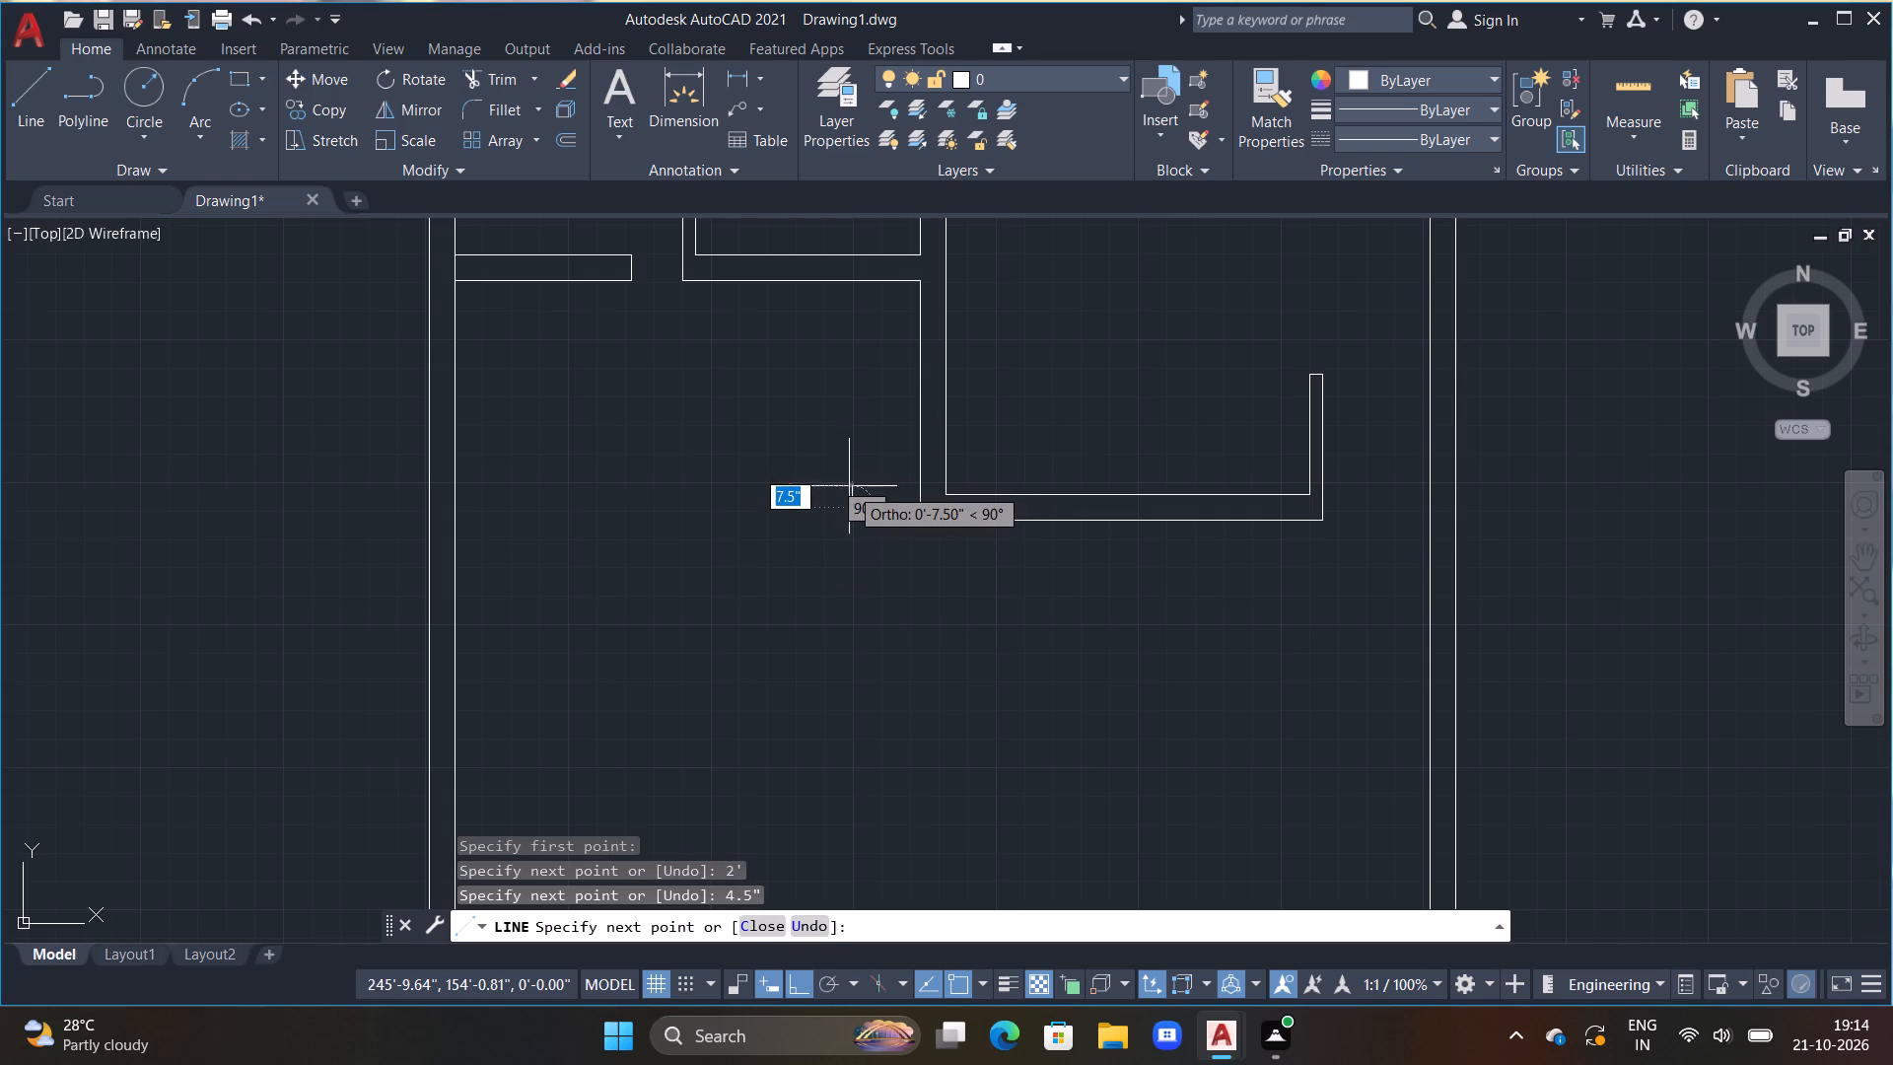
scroll(906, 504, "up", 4)
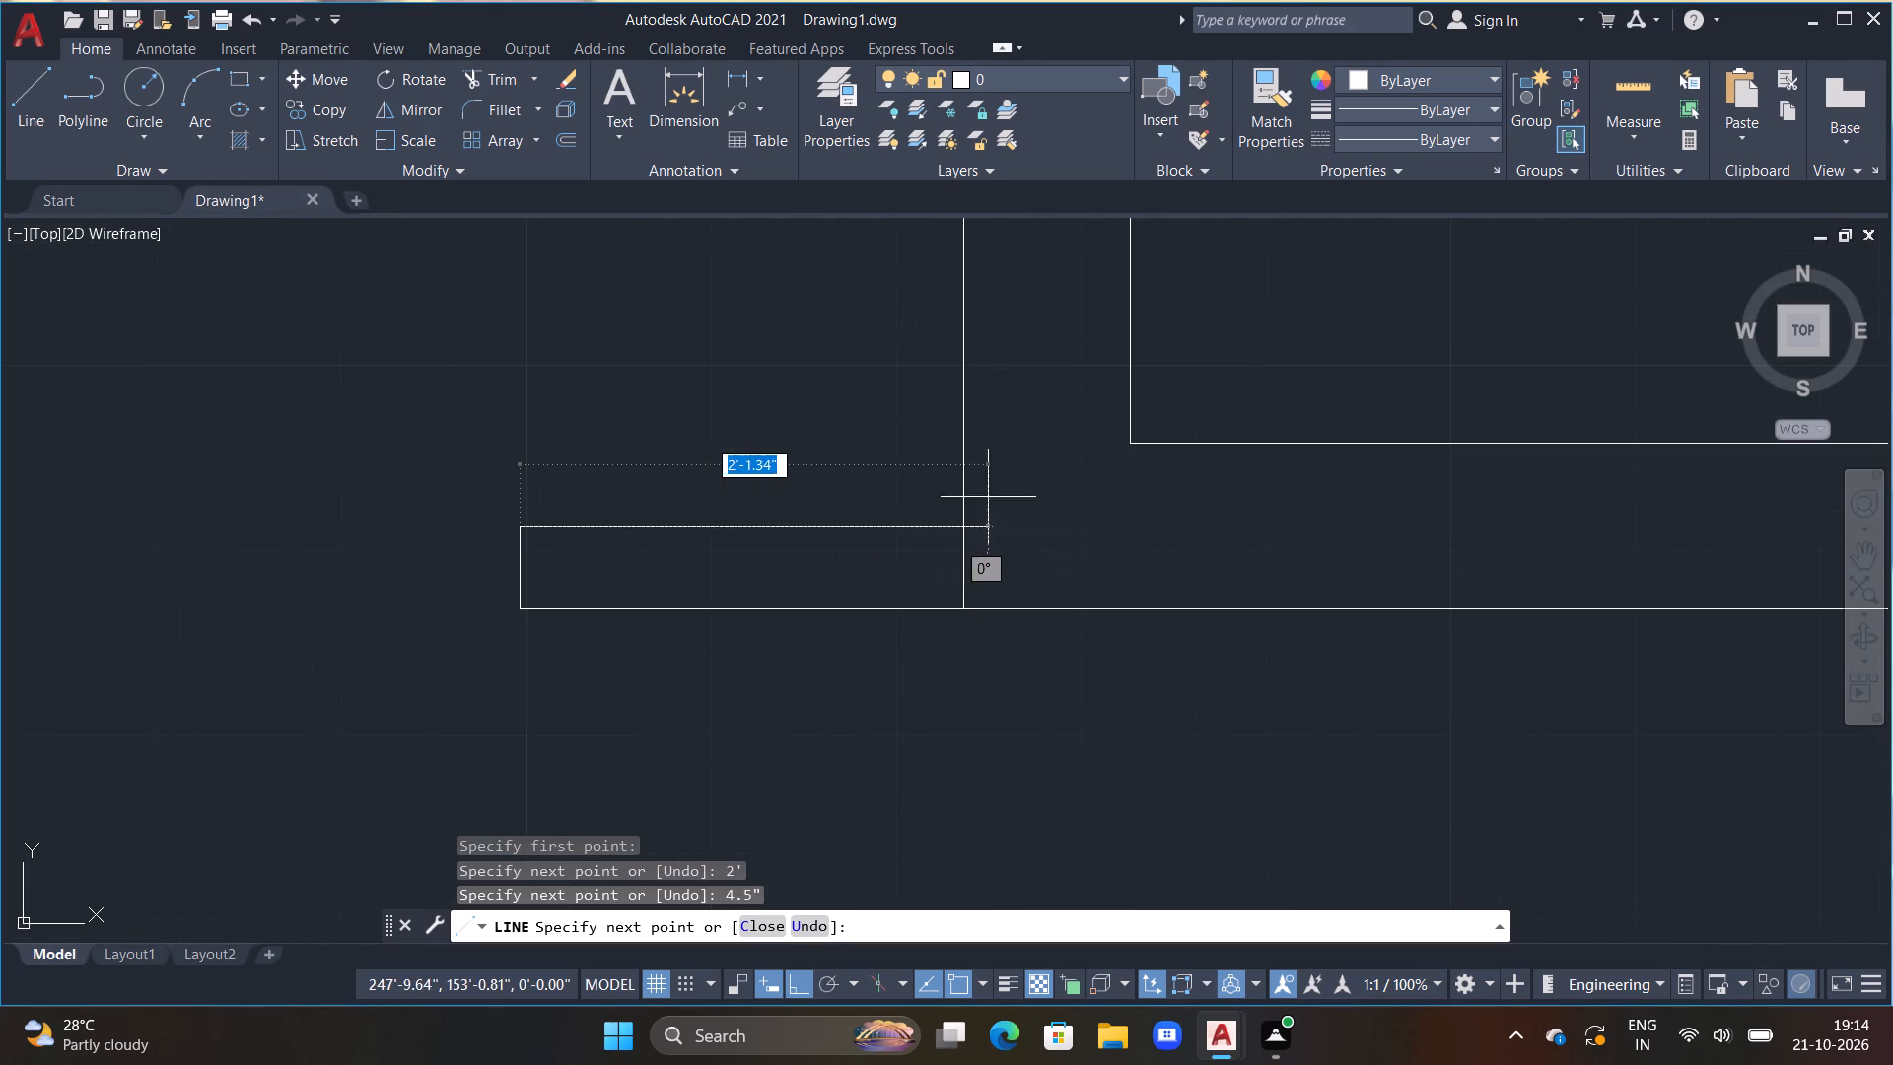
left_click(1022, 485)
key("Escape")
Trim the stub's overhanging top line and the vertical segment between its two lines, joining it to the partition.
type("TR")
key("space")
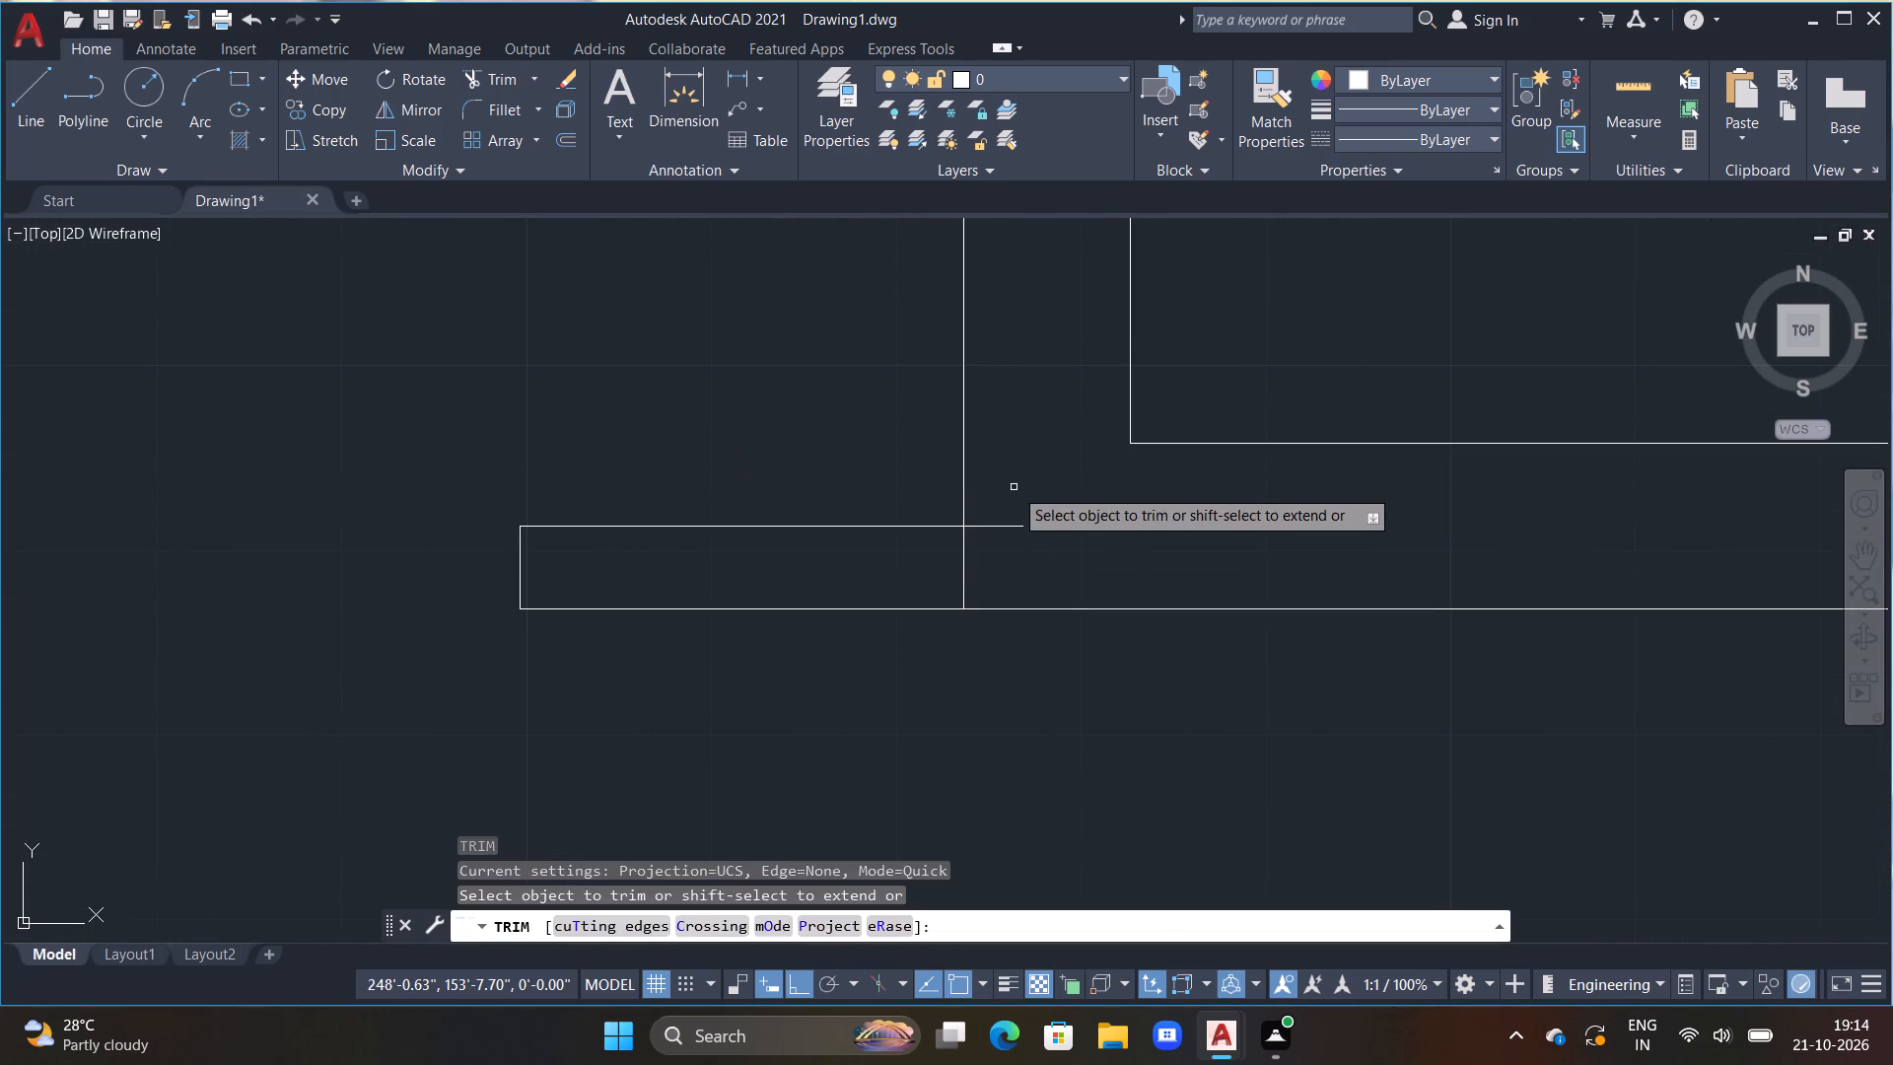
left_click_drag(1011, 491, 998, 527)
left_click_drag(998, 524, 907, 571)
scroll(972, 536, "down", 3)
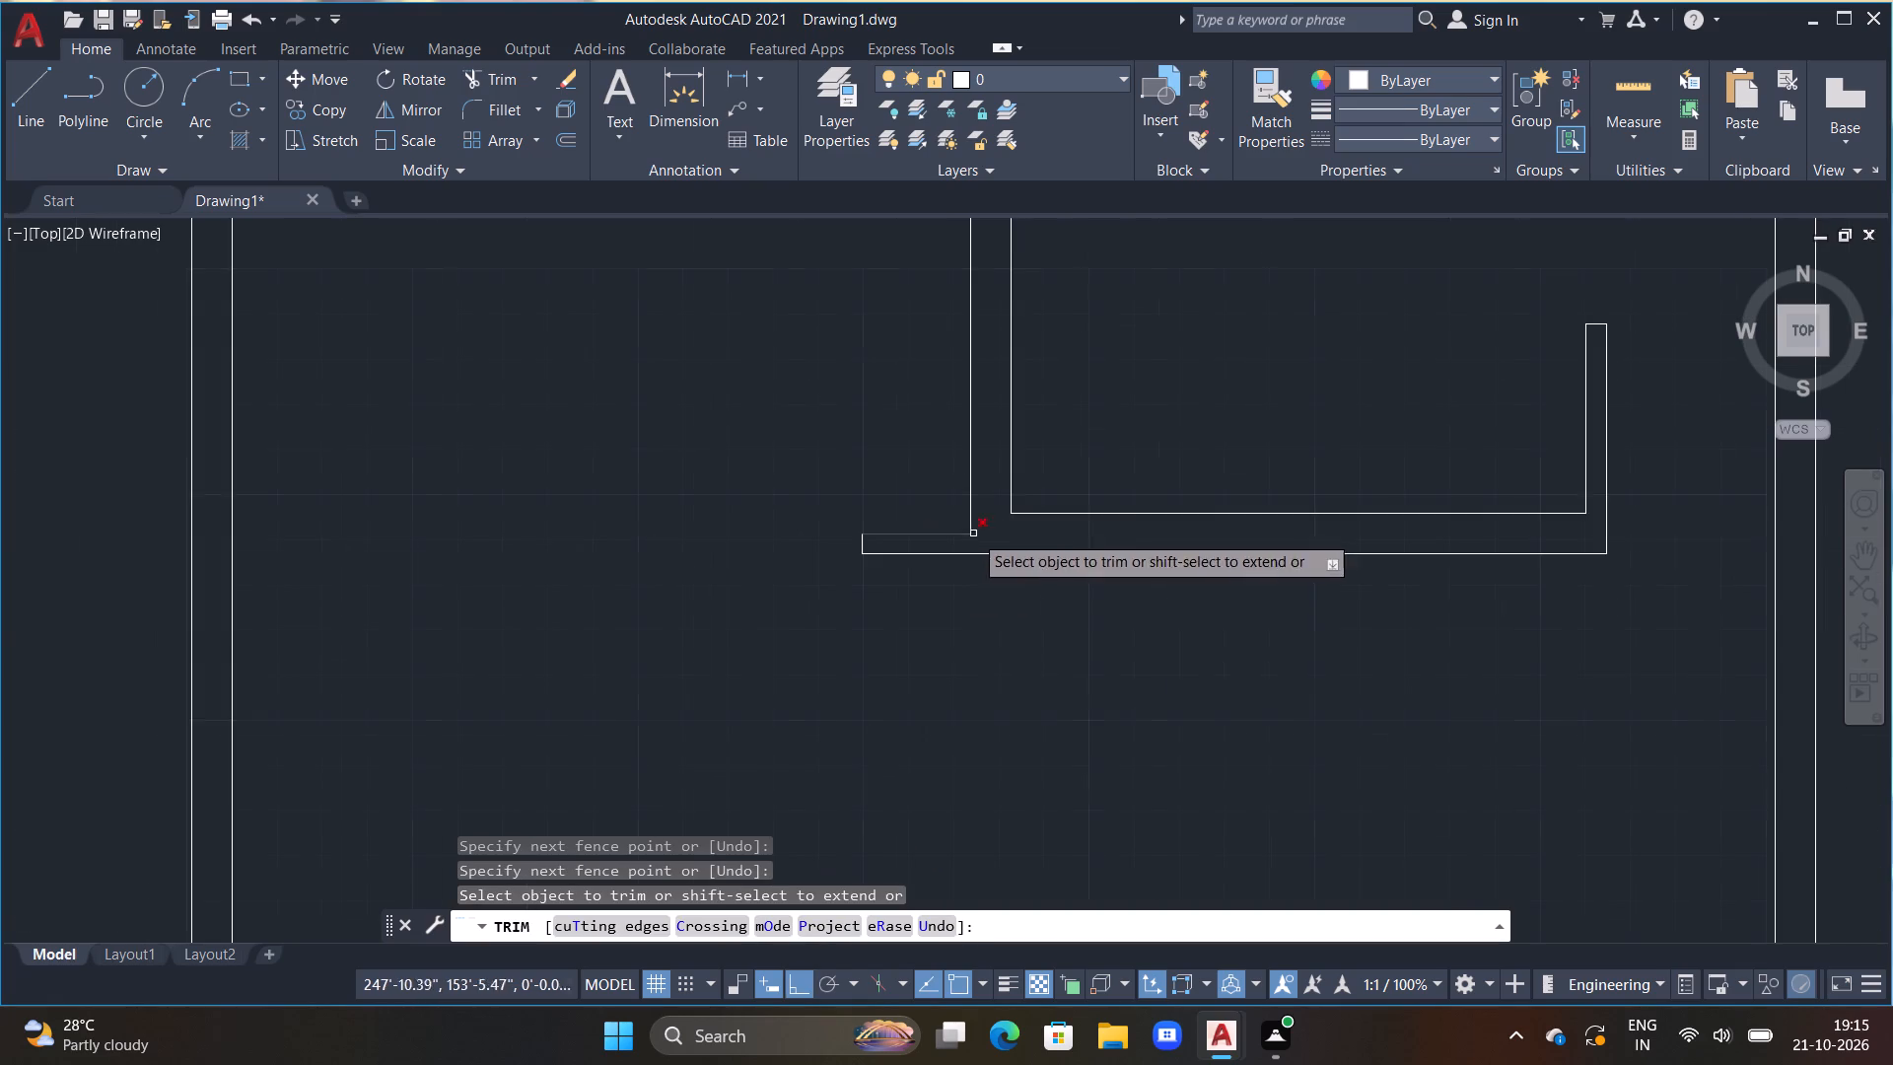
scroll(950, 662, "down", 2)
middle_click_drag(950, 657, 952, 634)
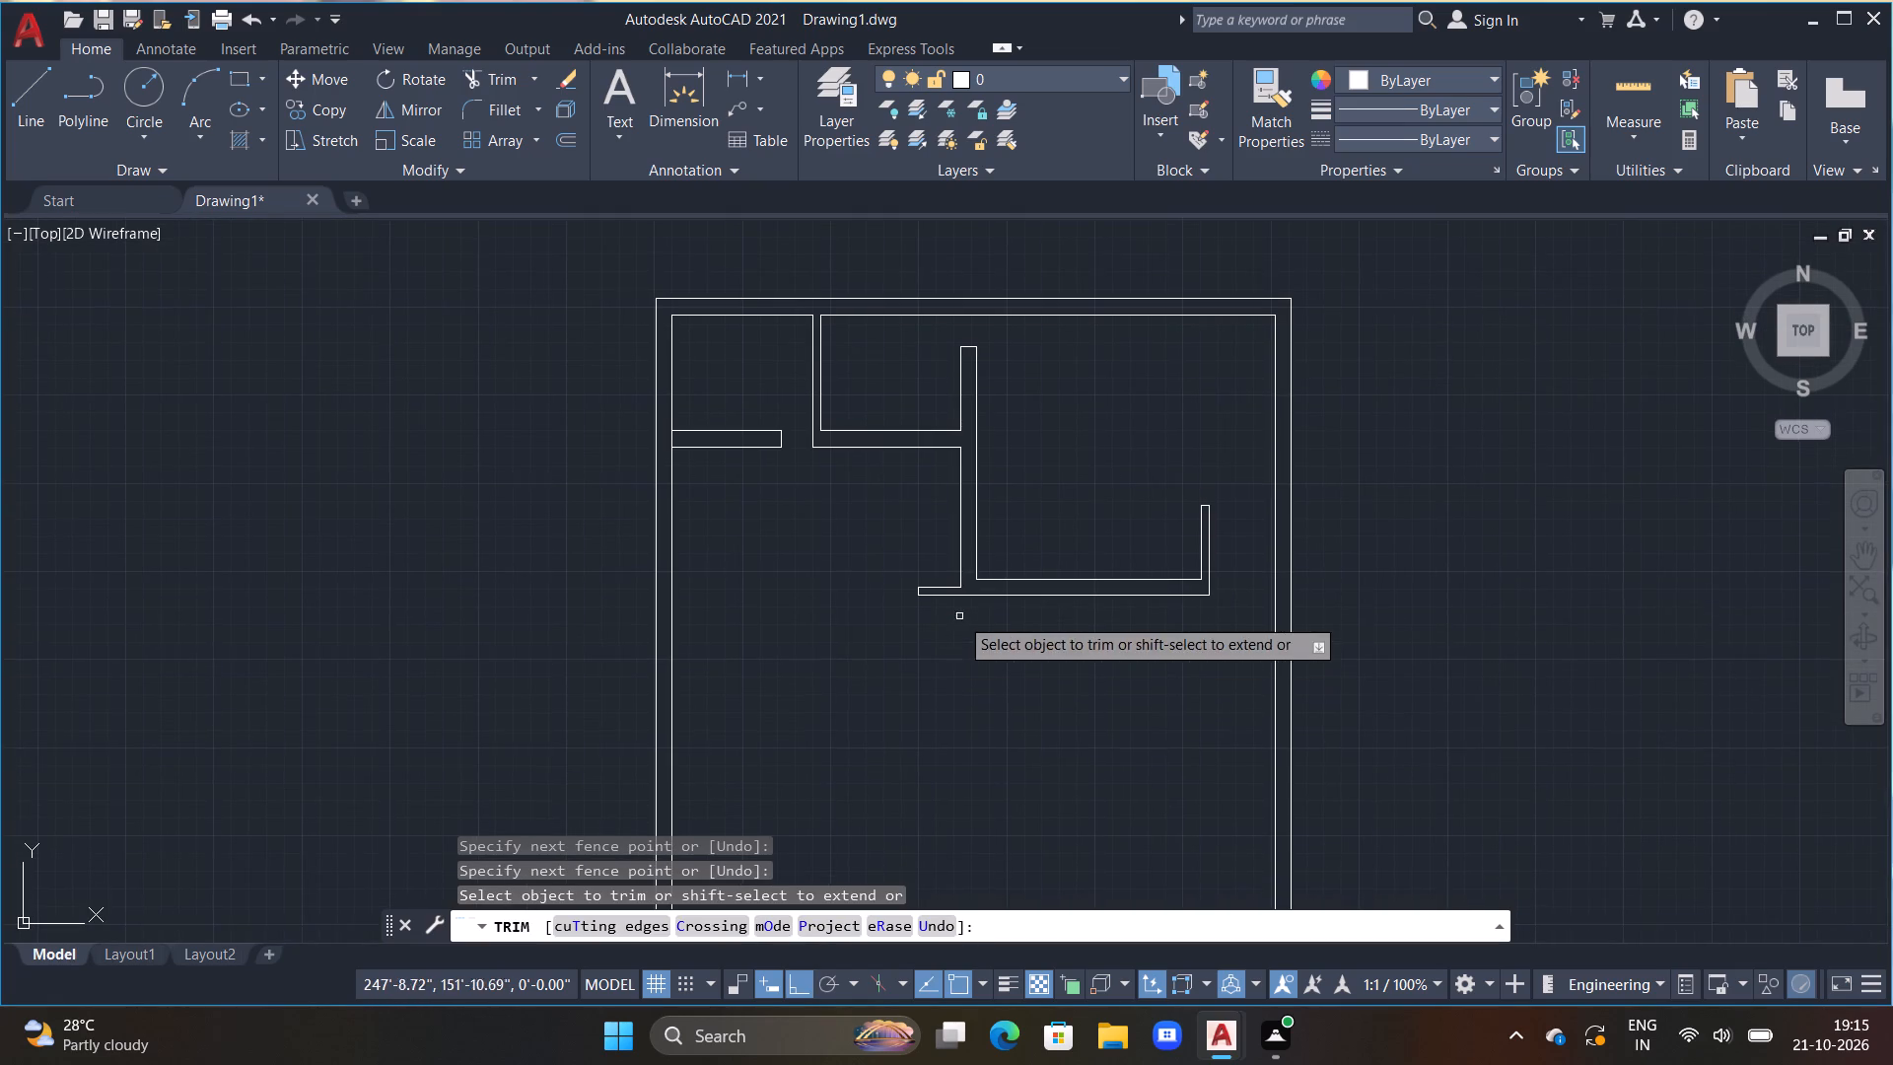
key("Escape")
key("Escape")
Trim the left outer wall's inner line between the upper horizontal partition's two lines to open the junction.
scroll(1005, 531, "up", 2)
middle_click_drag(1034, 548, 995, 534)
key("Escape")
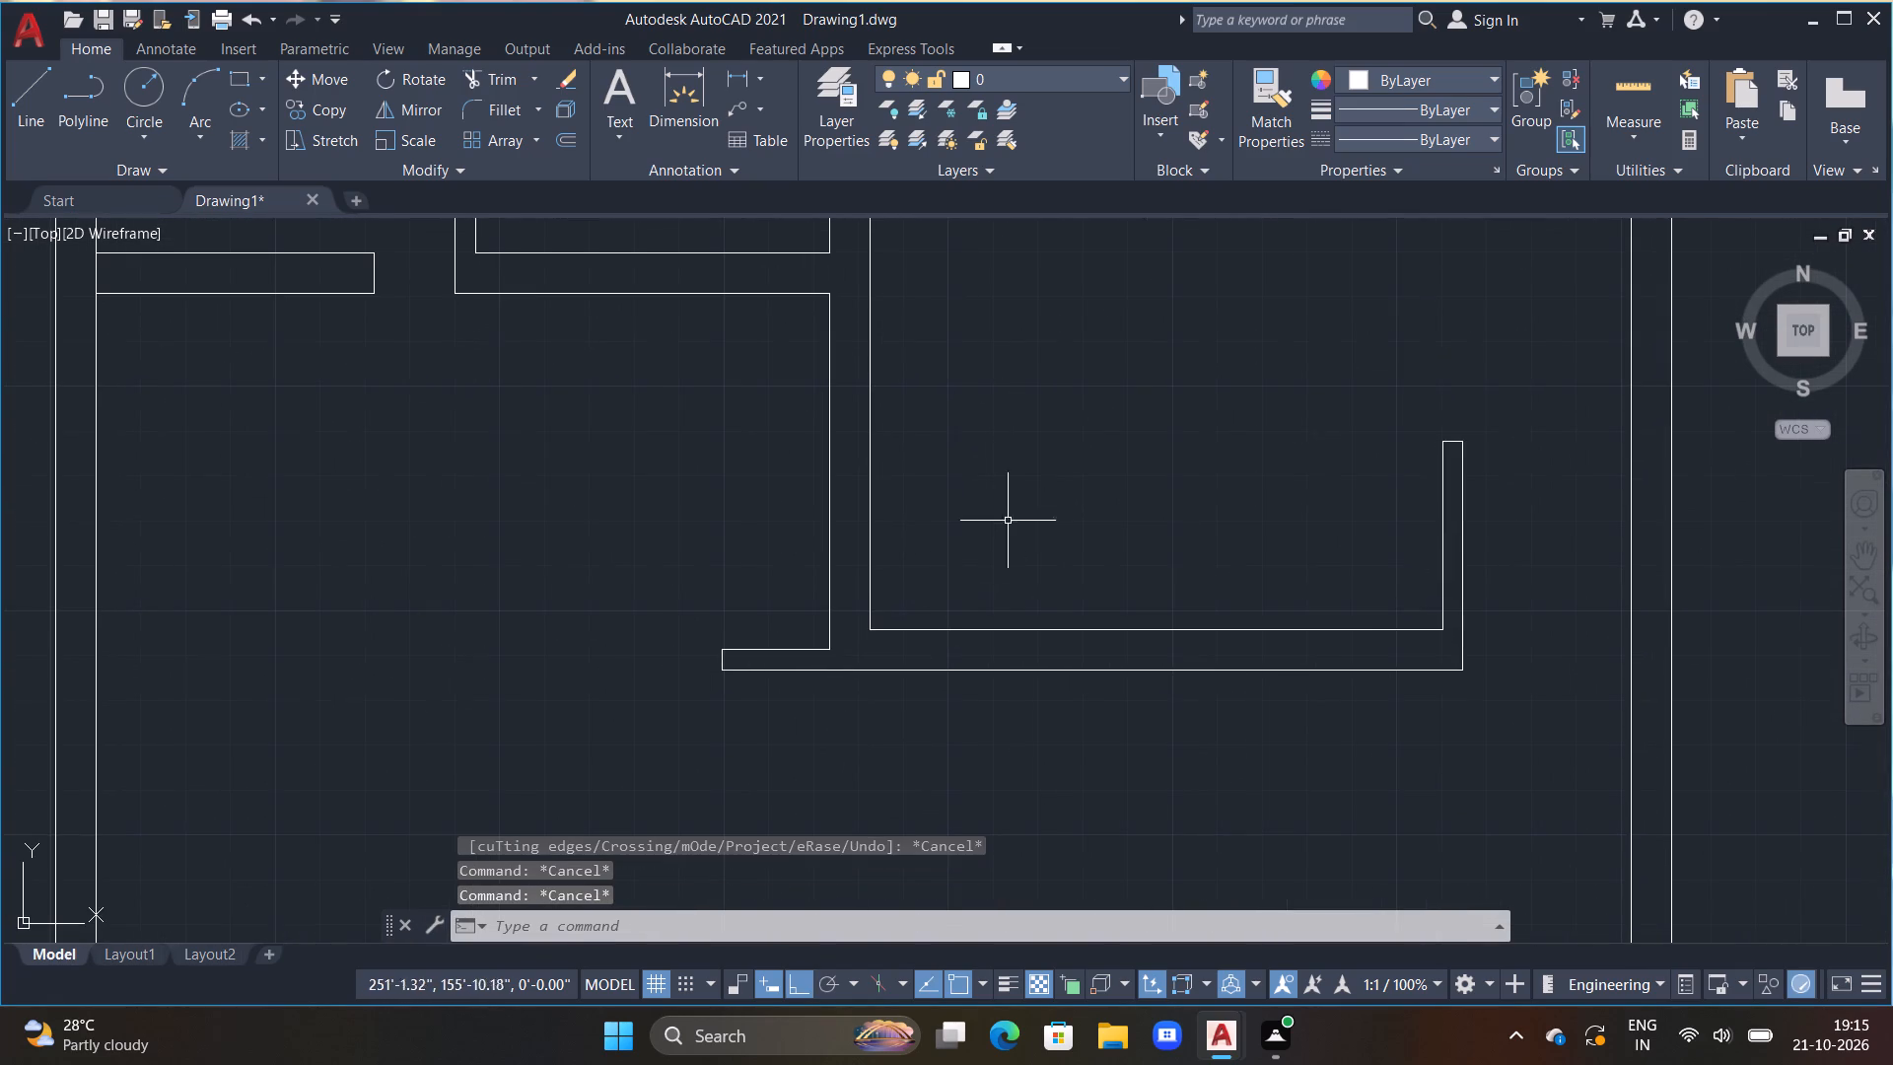
scroll(1035, 555, "down", 1)
middle_click_drag(1029, 456, 1039, 535)
scroll(1031, 512, "down", 1)
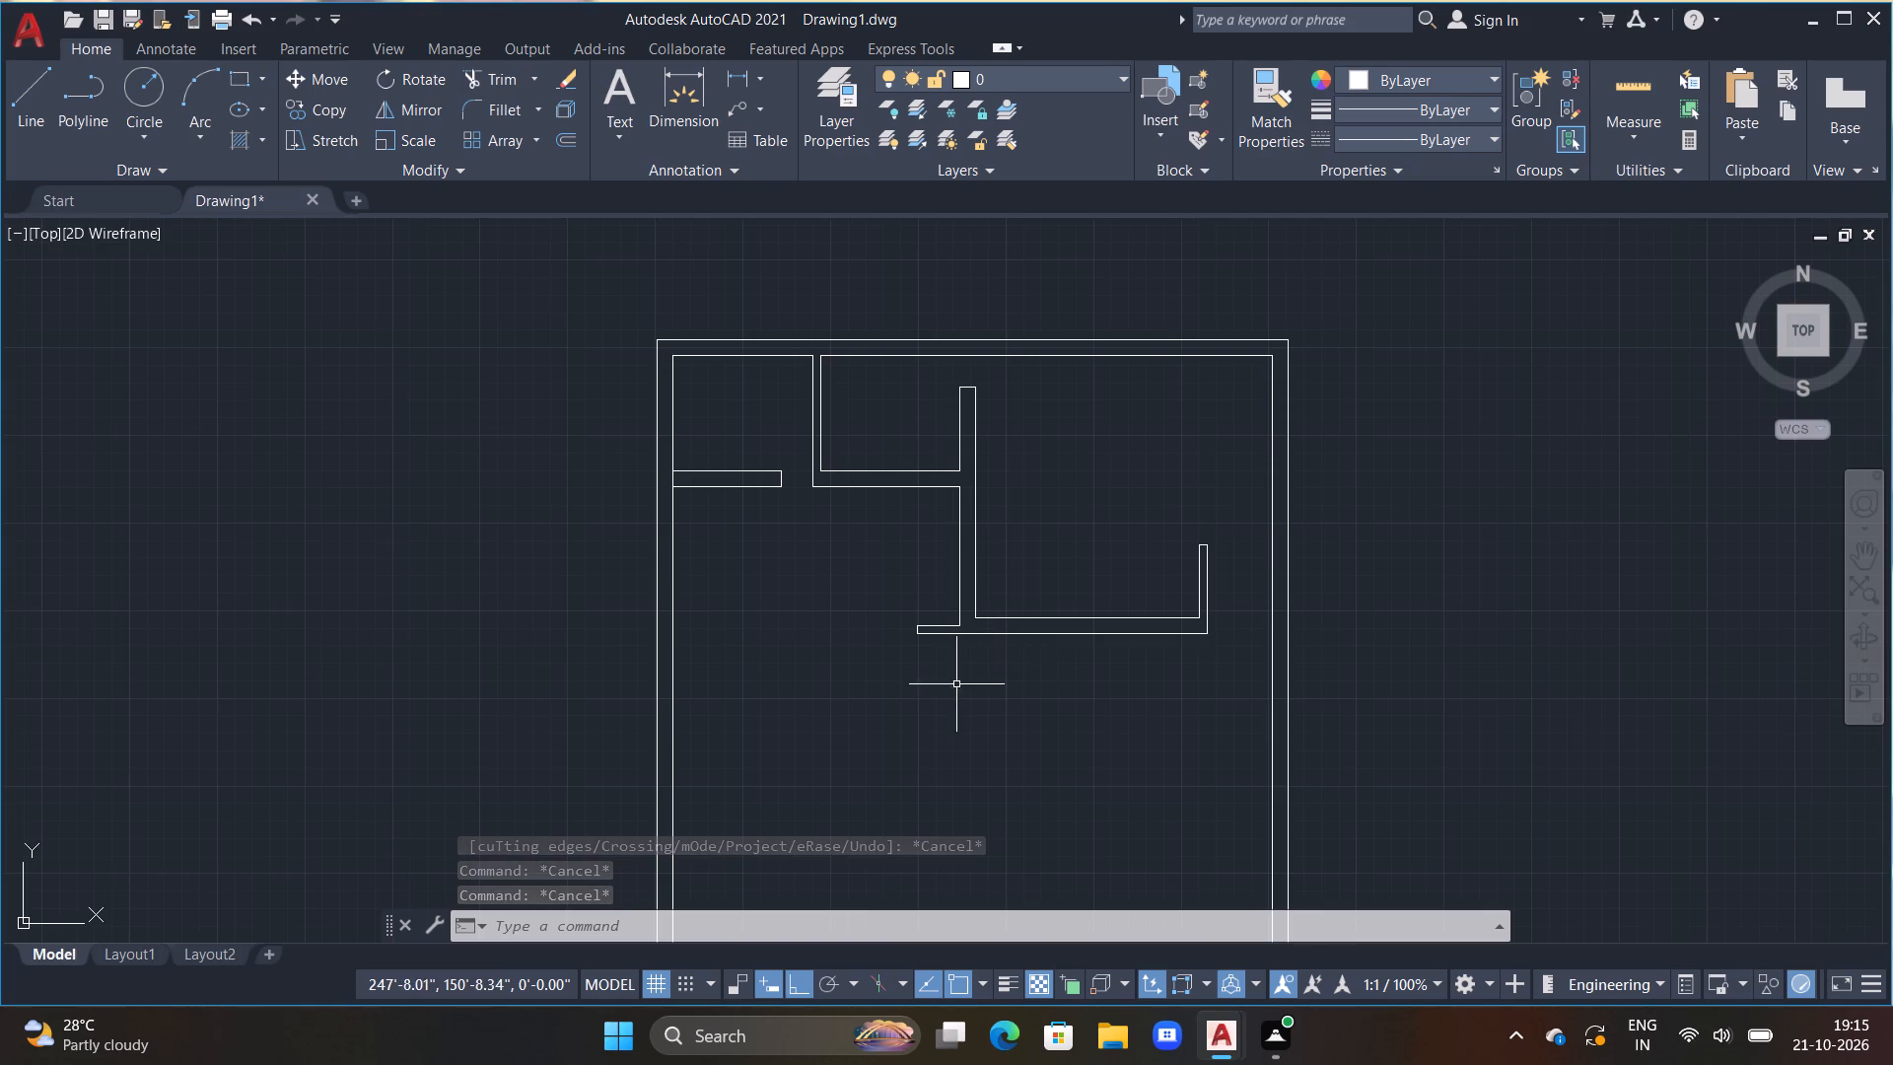
middle_click_drag(955, 683, 956, 639)
type("TR")
key("space")
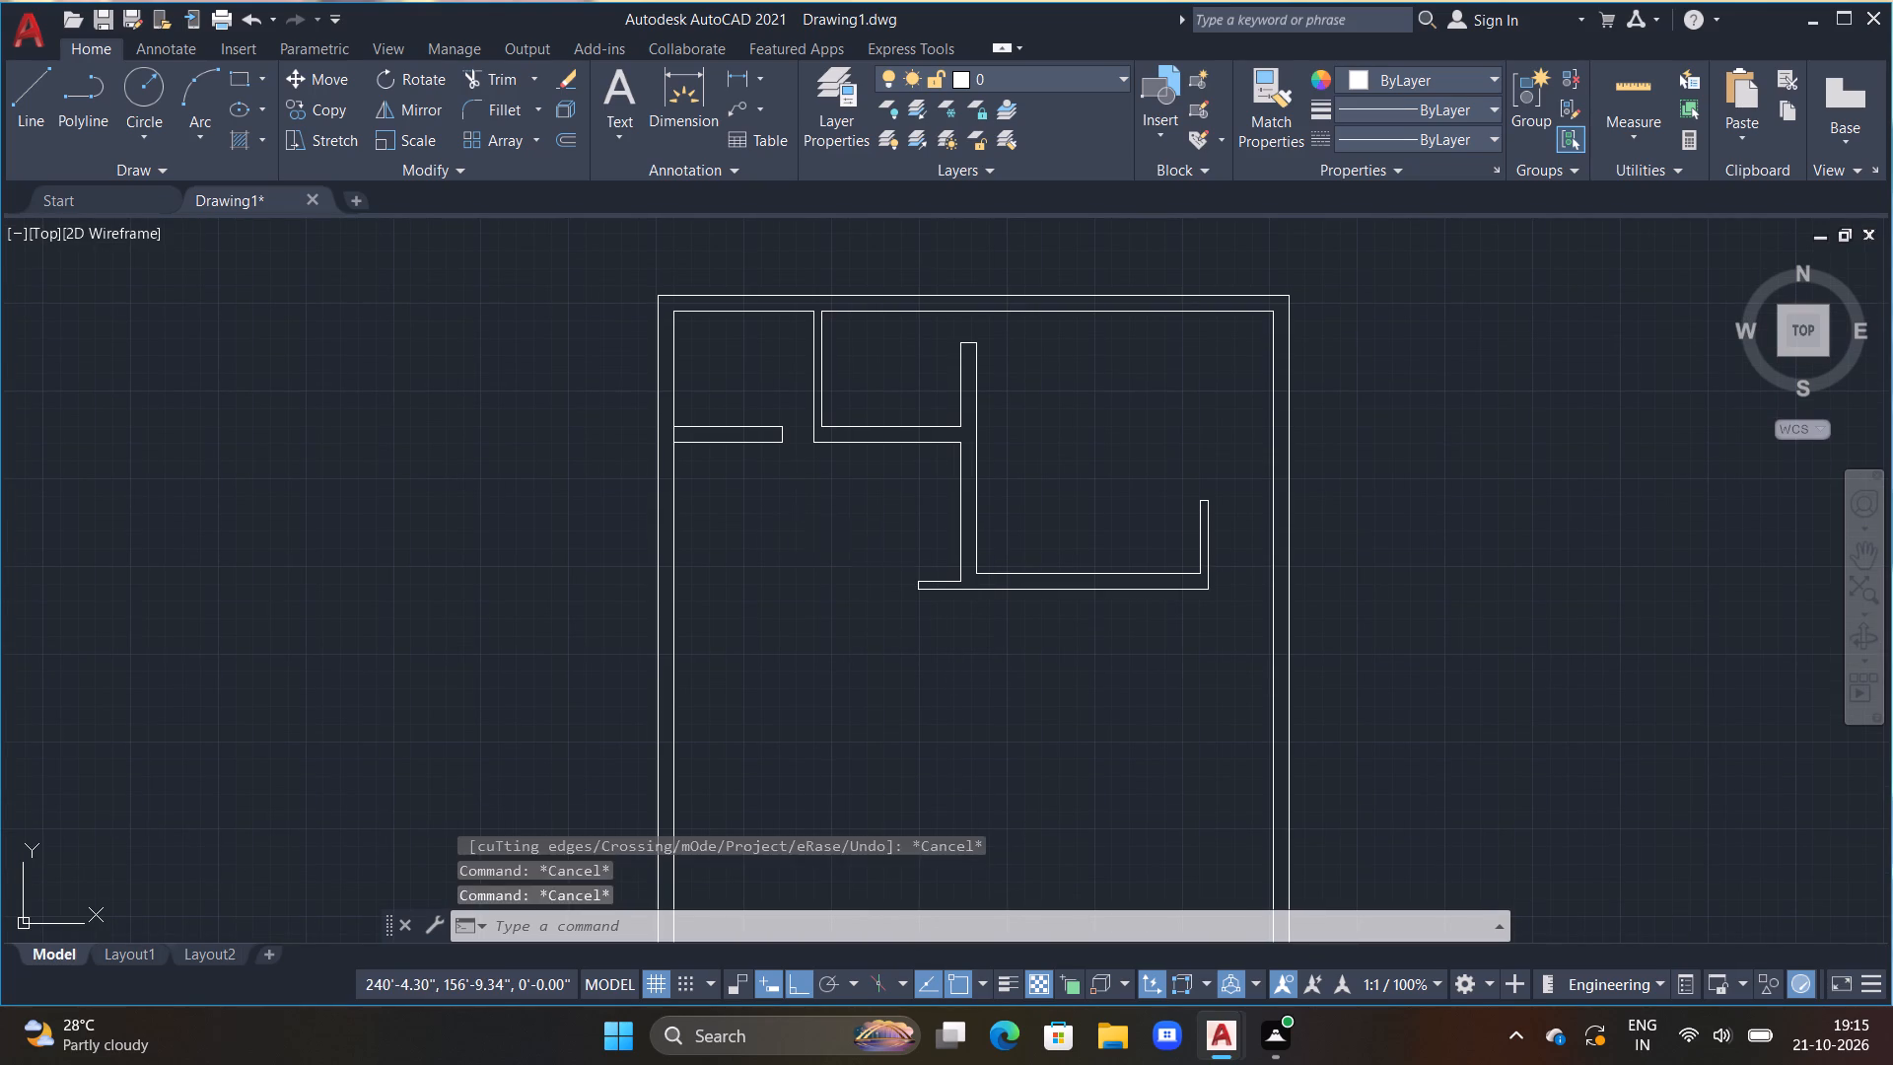
scroll(655, 409, "up", 3)
left_click(721, 510)
scroll(767, 591, "down", 2)
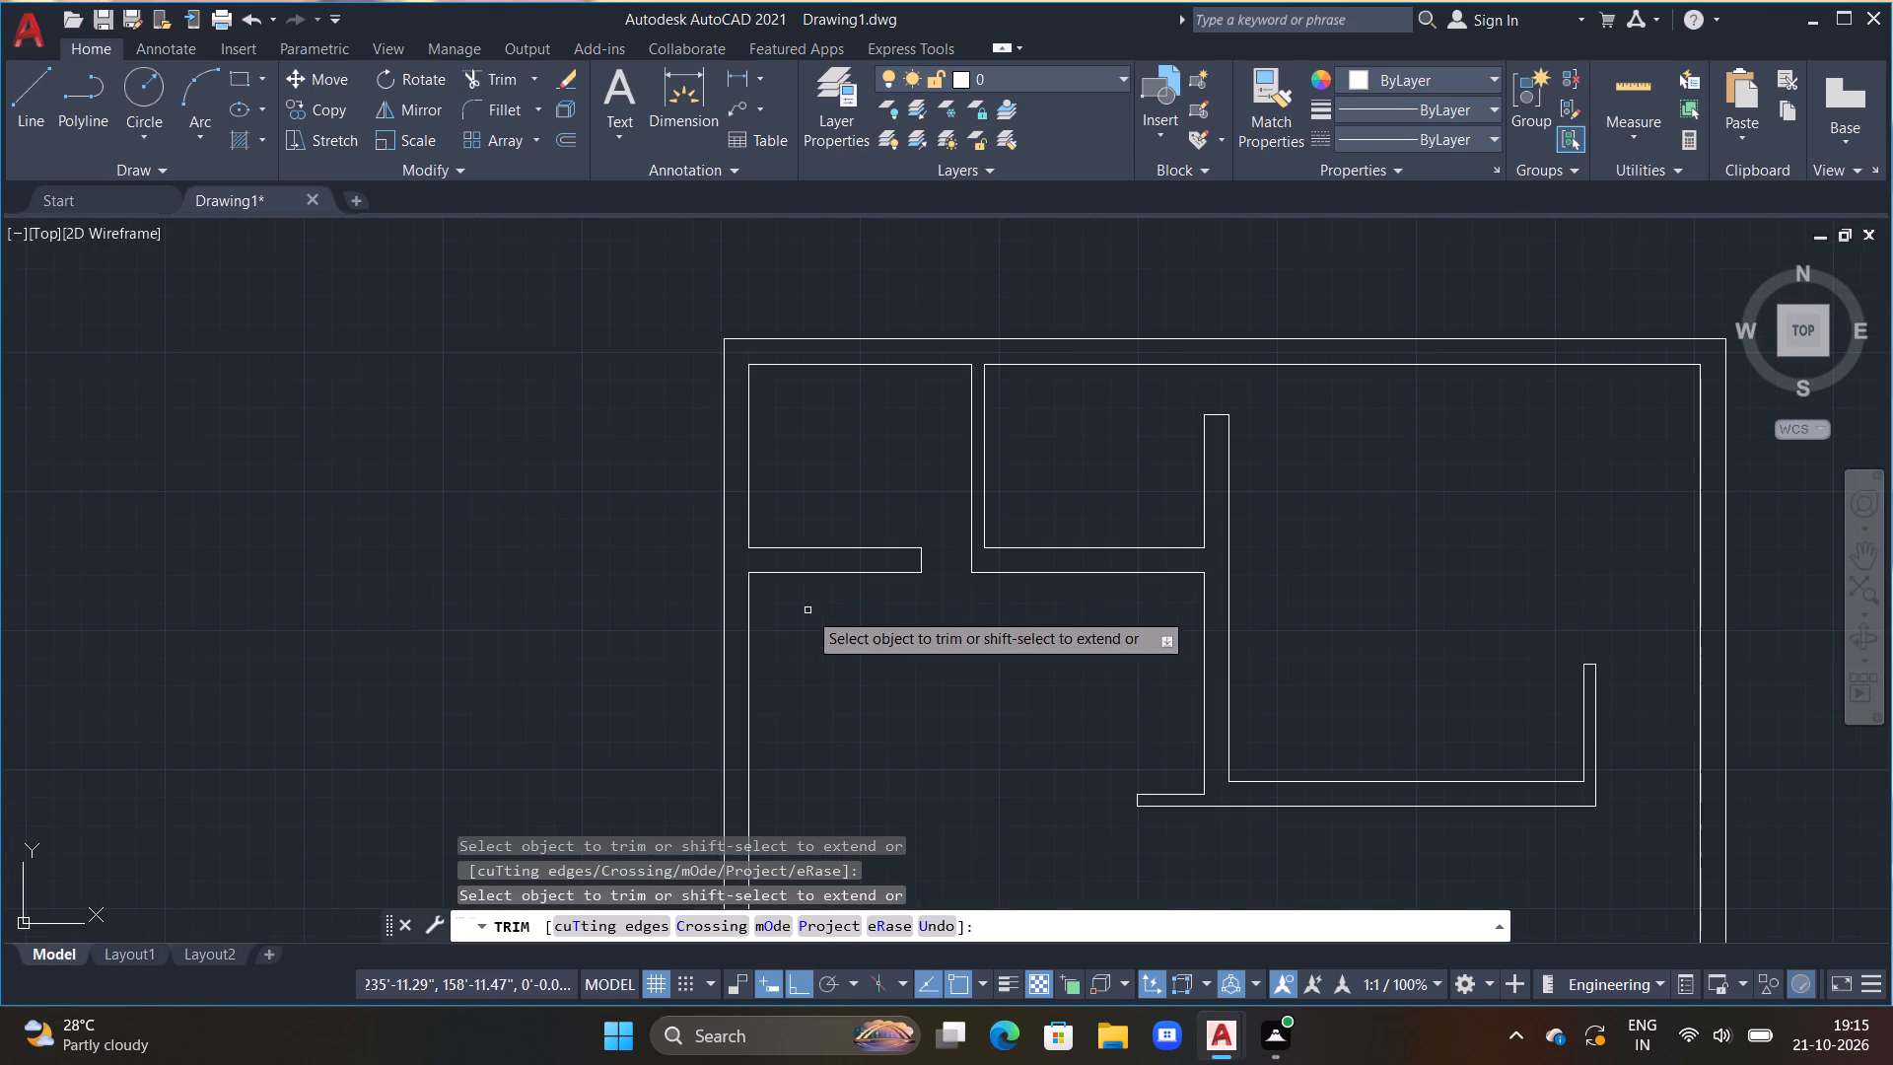
key("Escape")
key("Escape")
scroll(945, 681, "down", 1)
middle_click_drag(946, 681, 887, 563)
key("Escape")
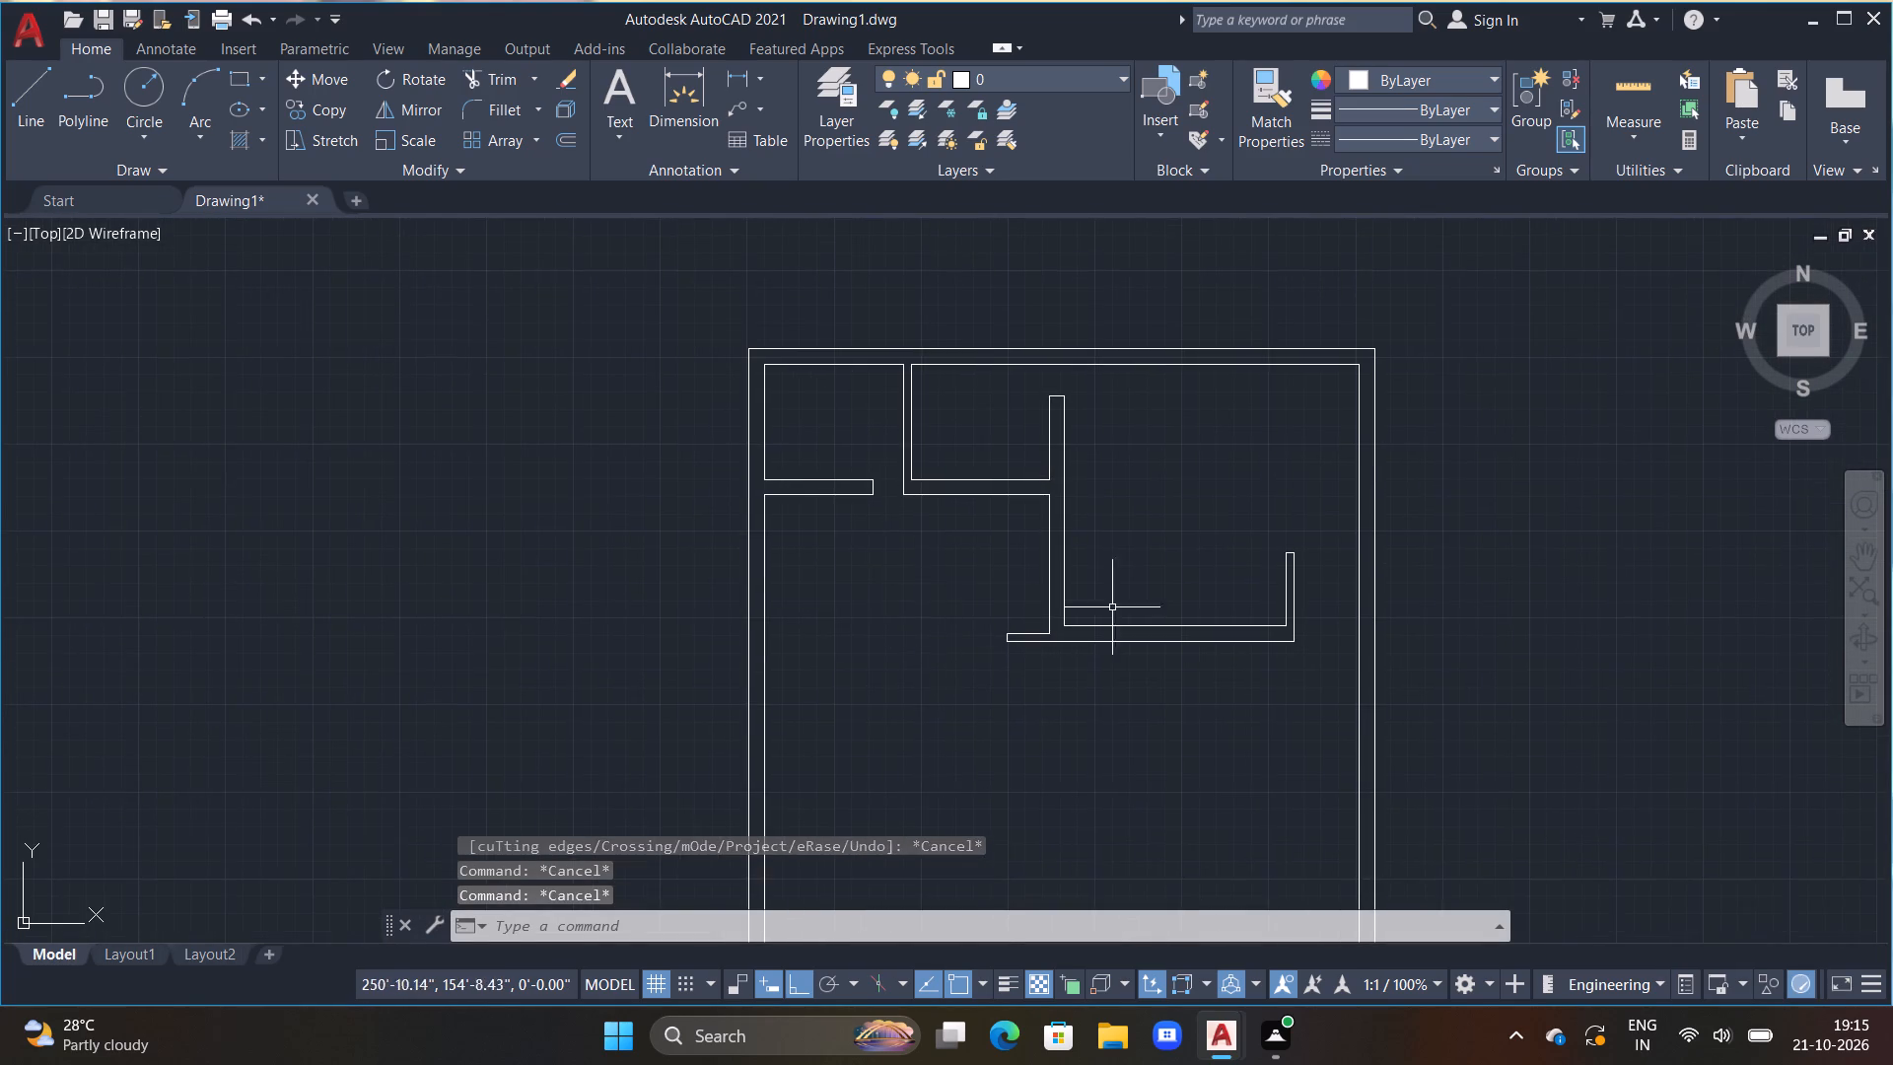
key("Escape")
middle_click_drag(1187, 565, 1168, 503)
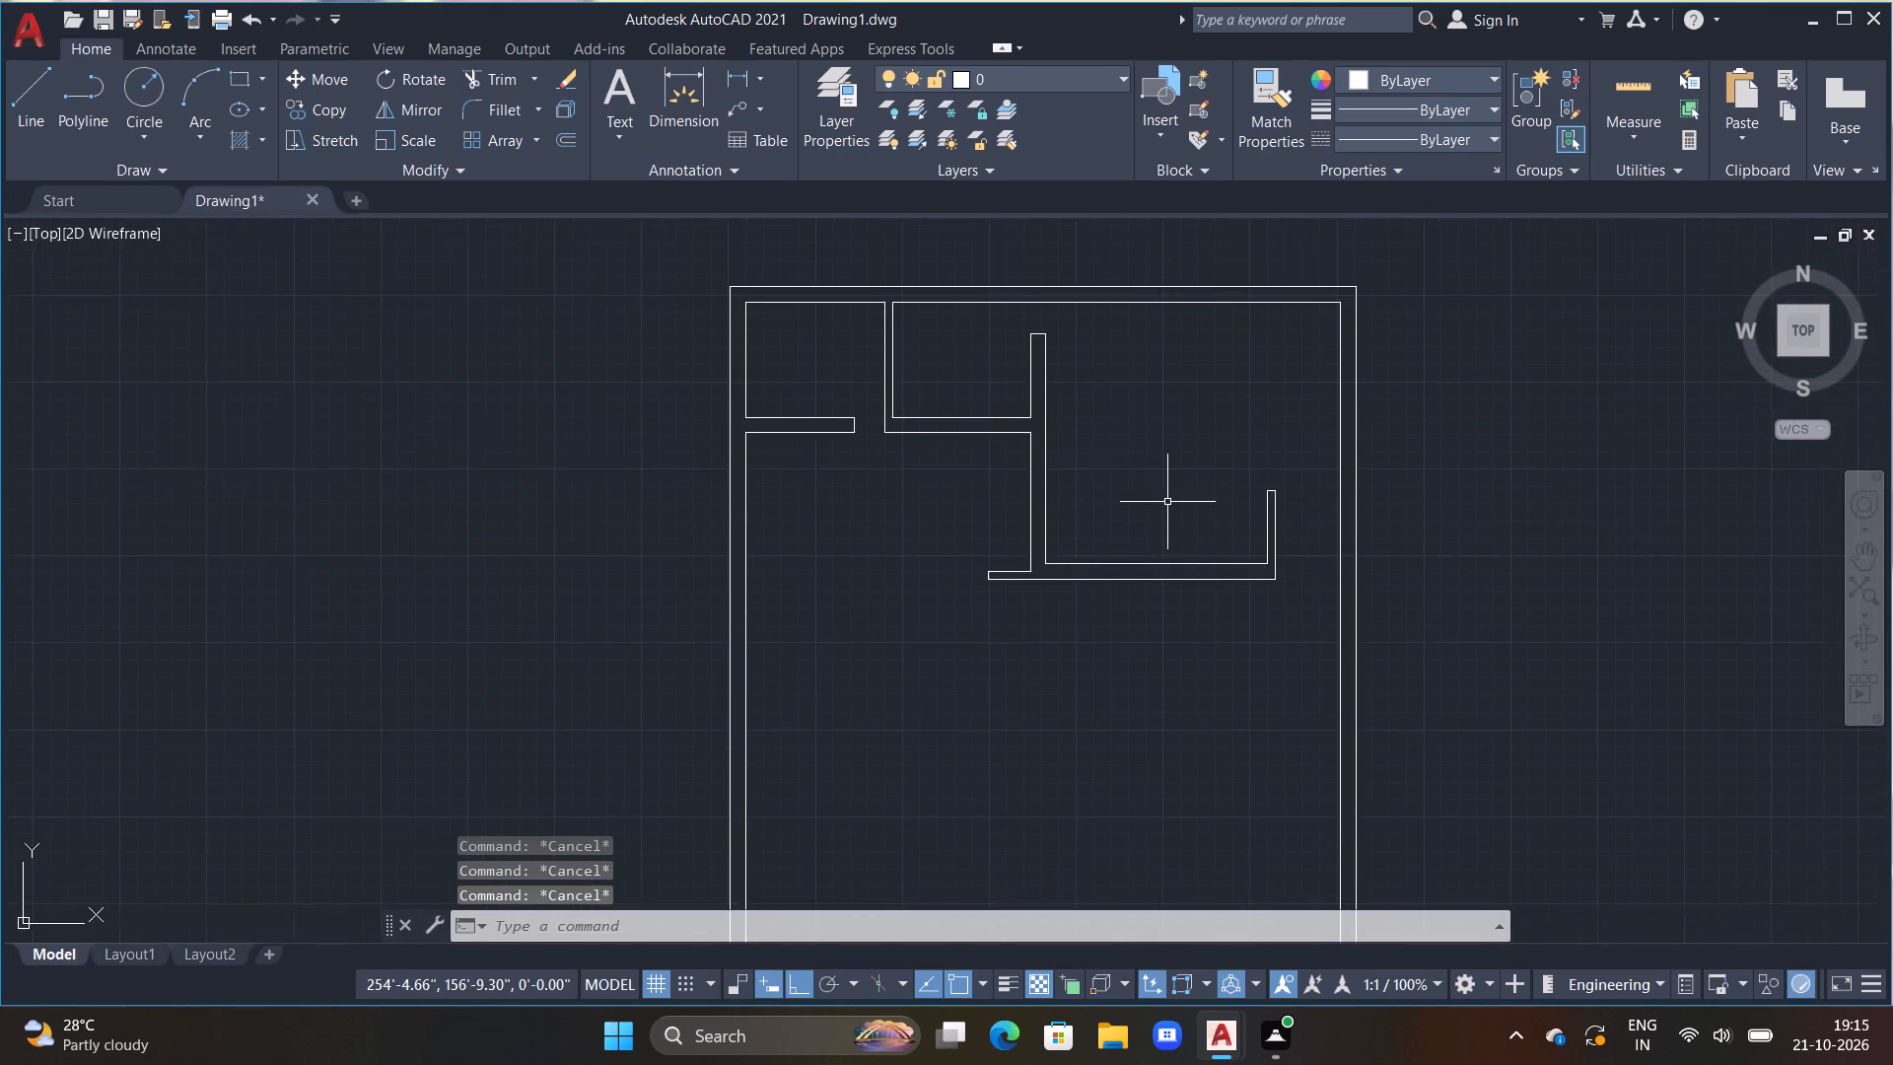
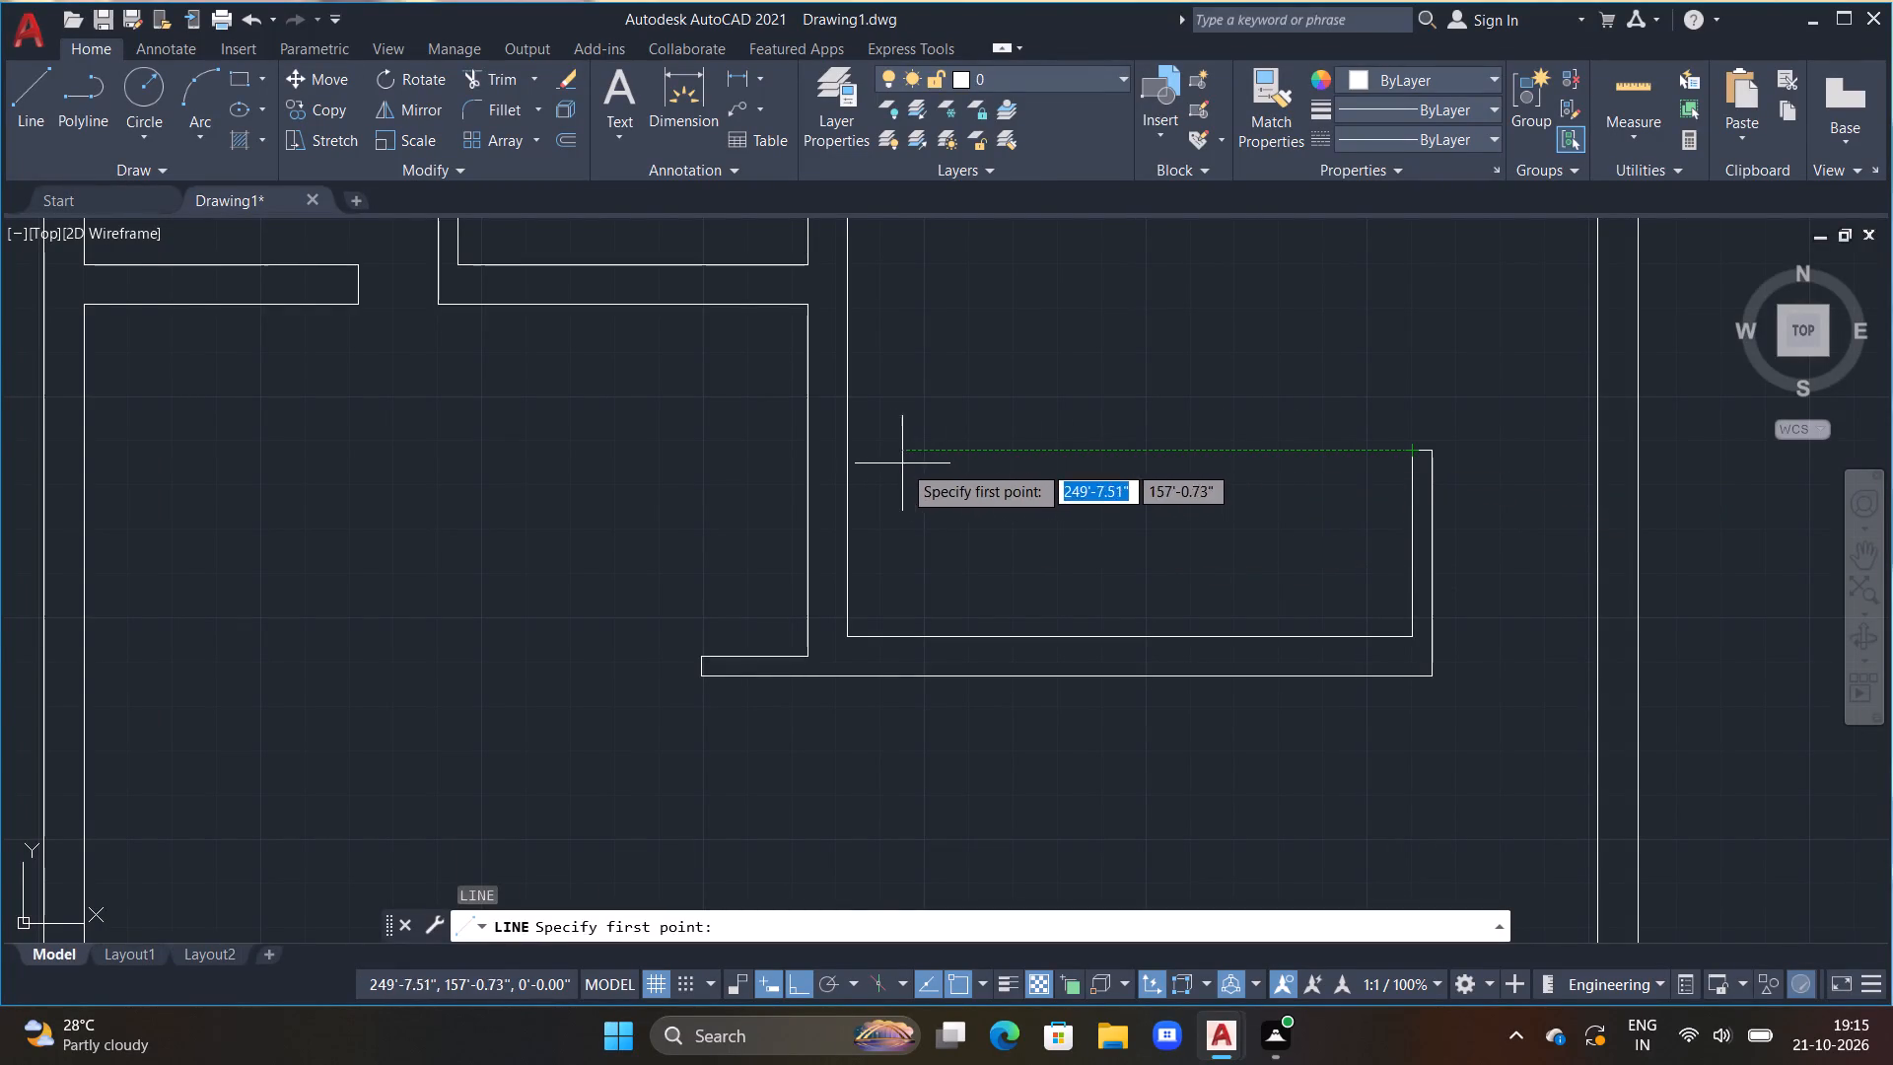
Draw an 11' horizontal line from the second vertical partition's right face to the top outer corner of the 4.5" upright partition.
left_click(846, 457)
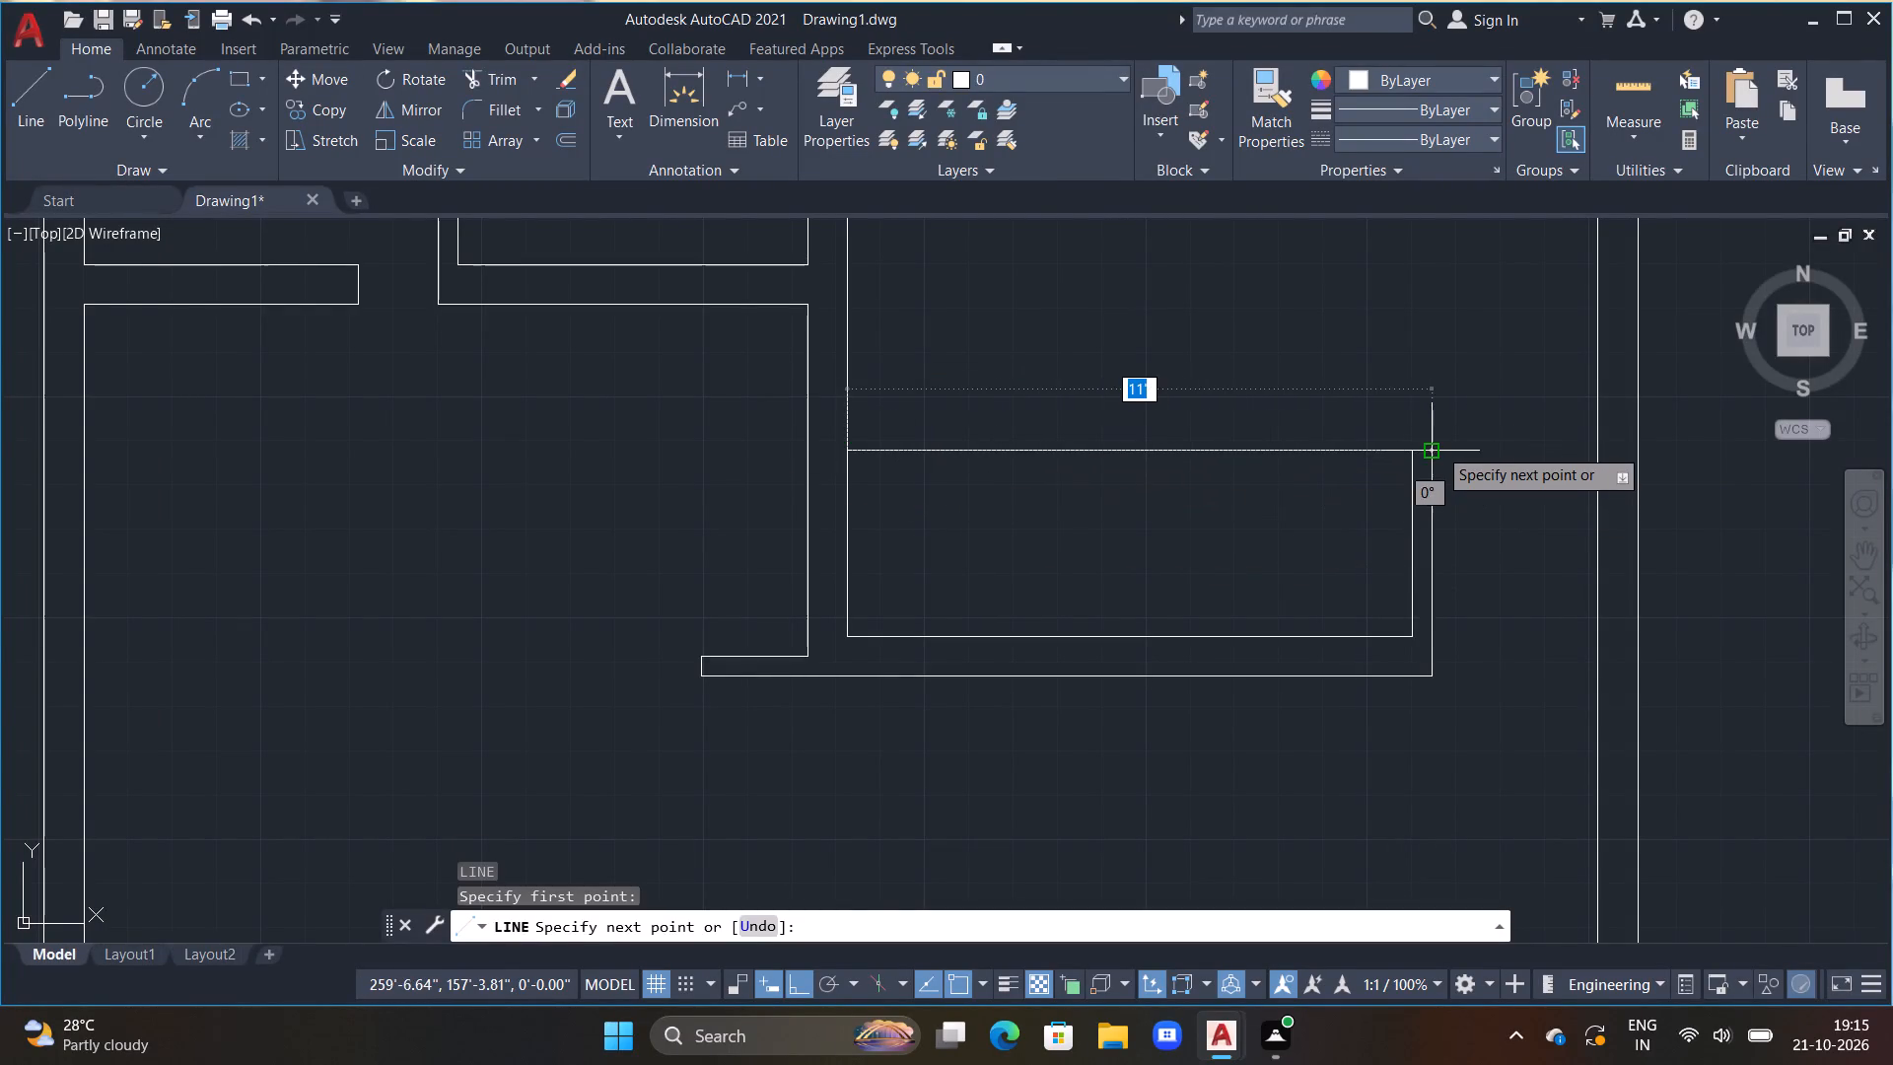
left_click(1437, 447)
key("Escape")
scroll(1427, 470, "down", 3)
key("Escape")
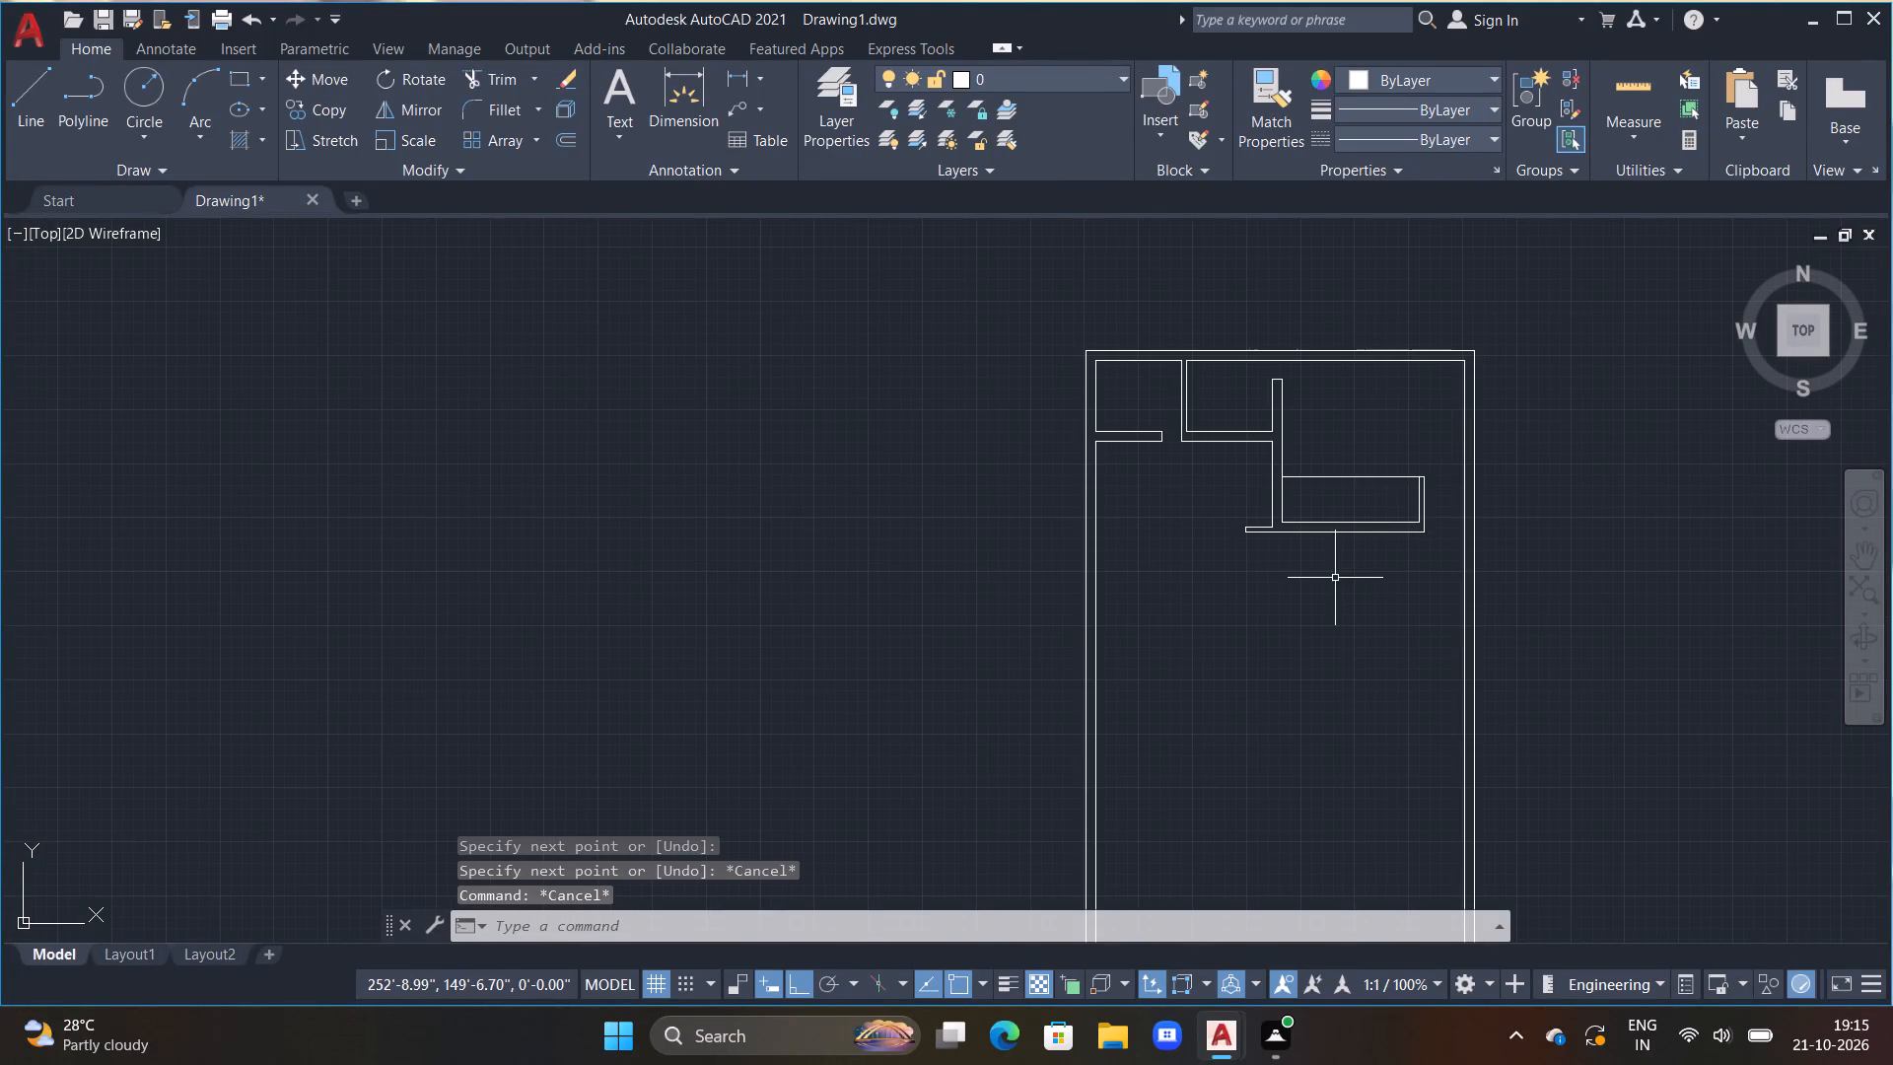
Offset the lower line of the left horizontal partition stub 10' downward.
scroll(1334, 579, "up", 1)
middle_click_drag(1250, 591, 1118, 484)
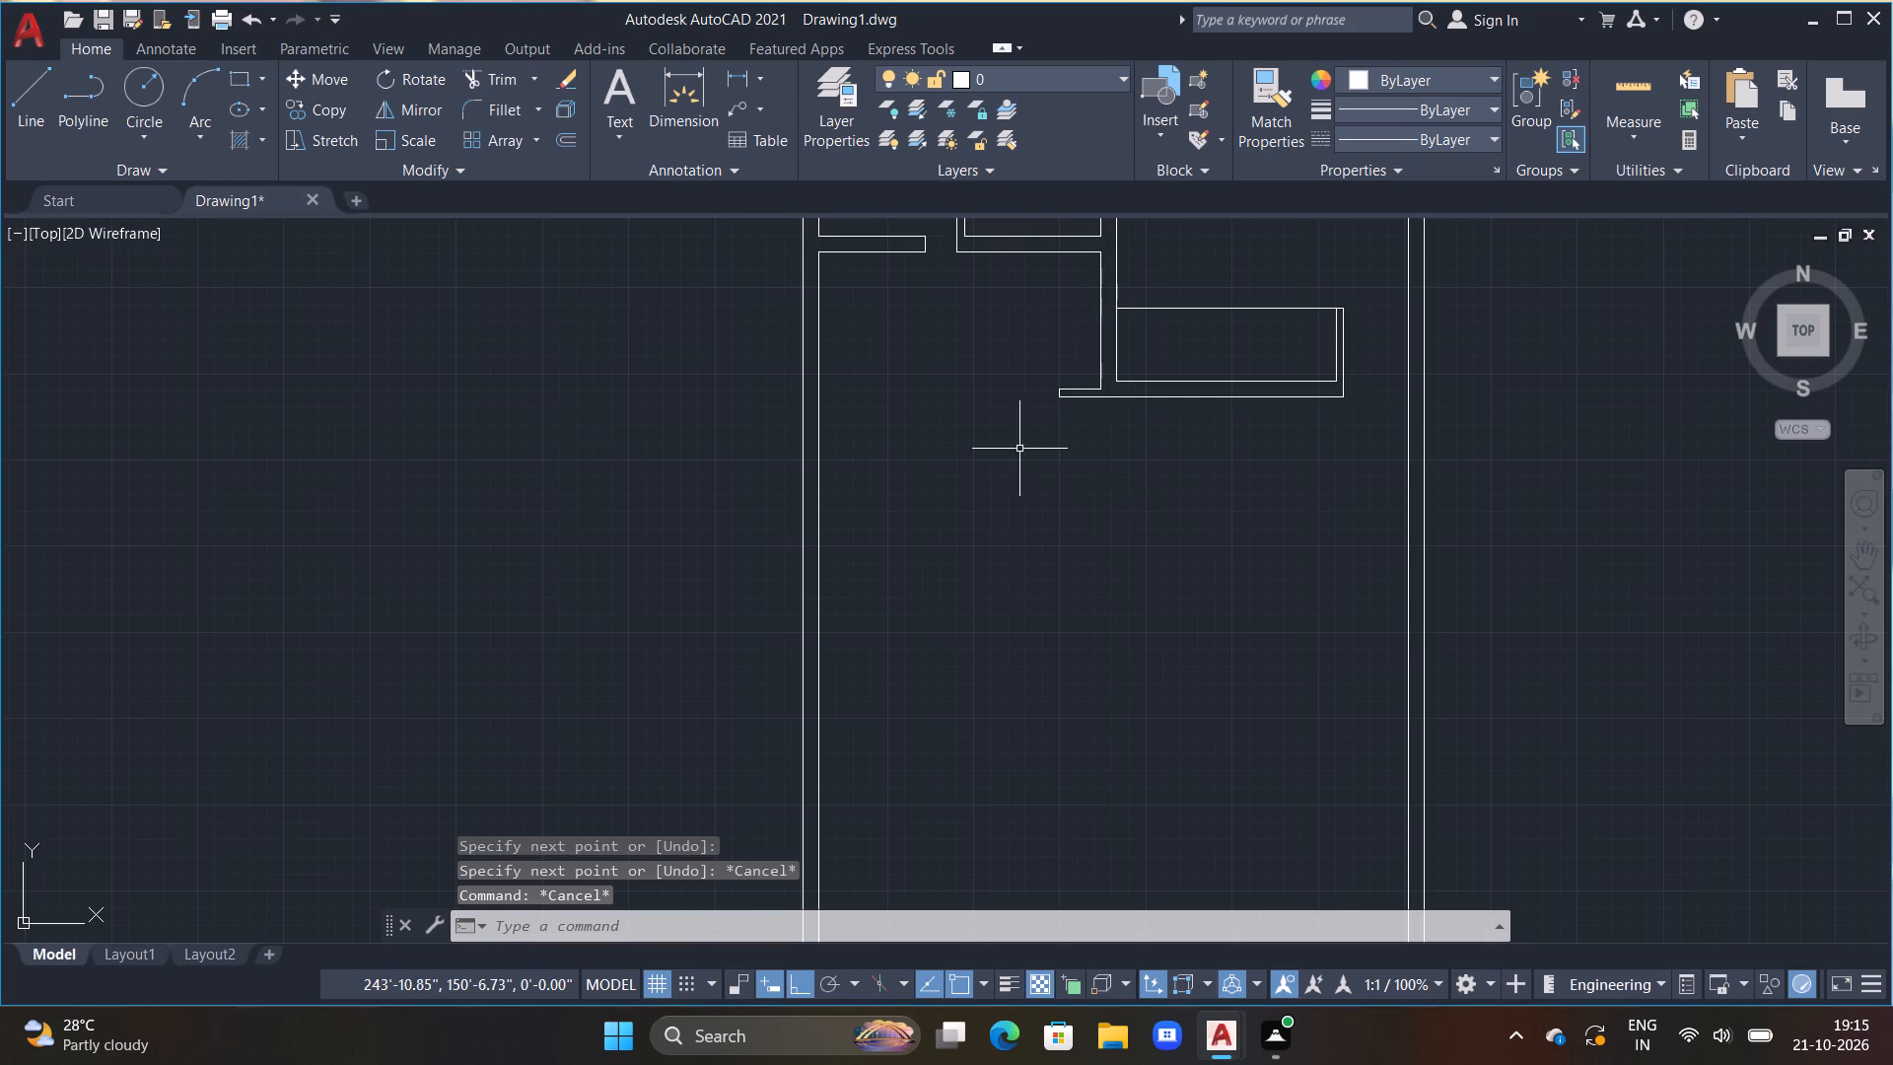
key("Escape")
type("OFF")
key("space")
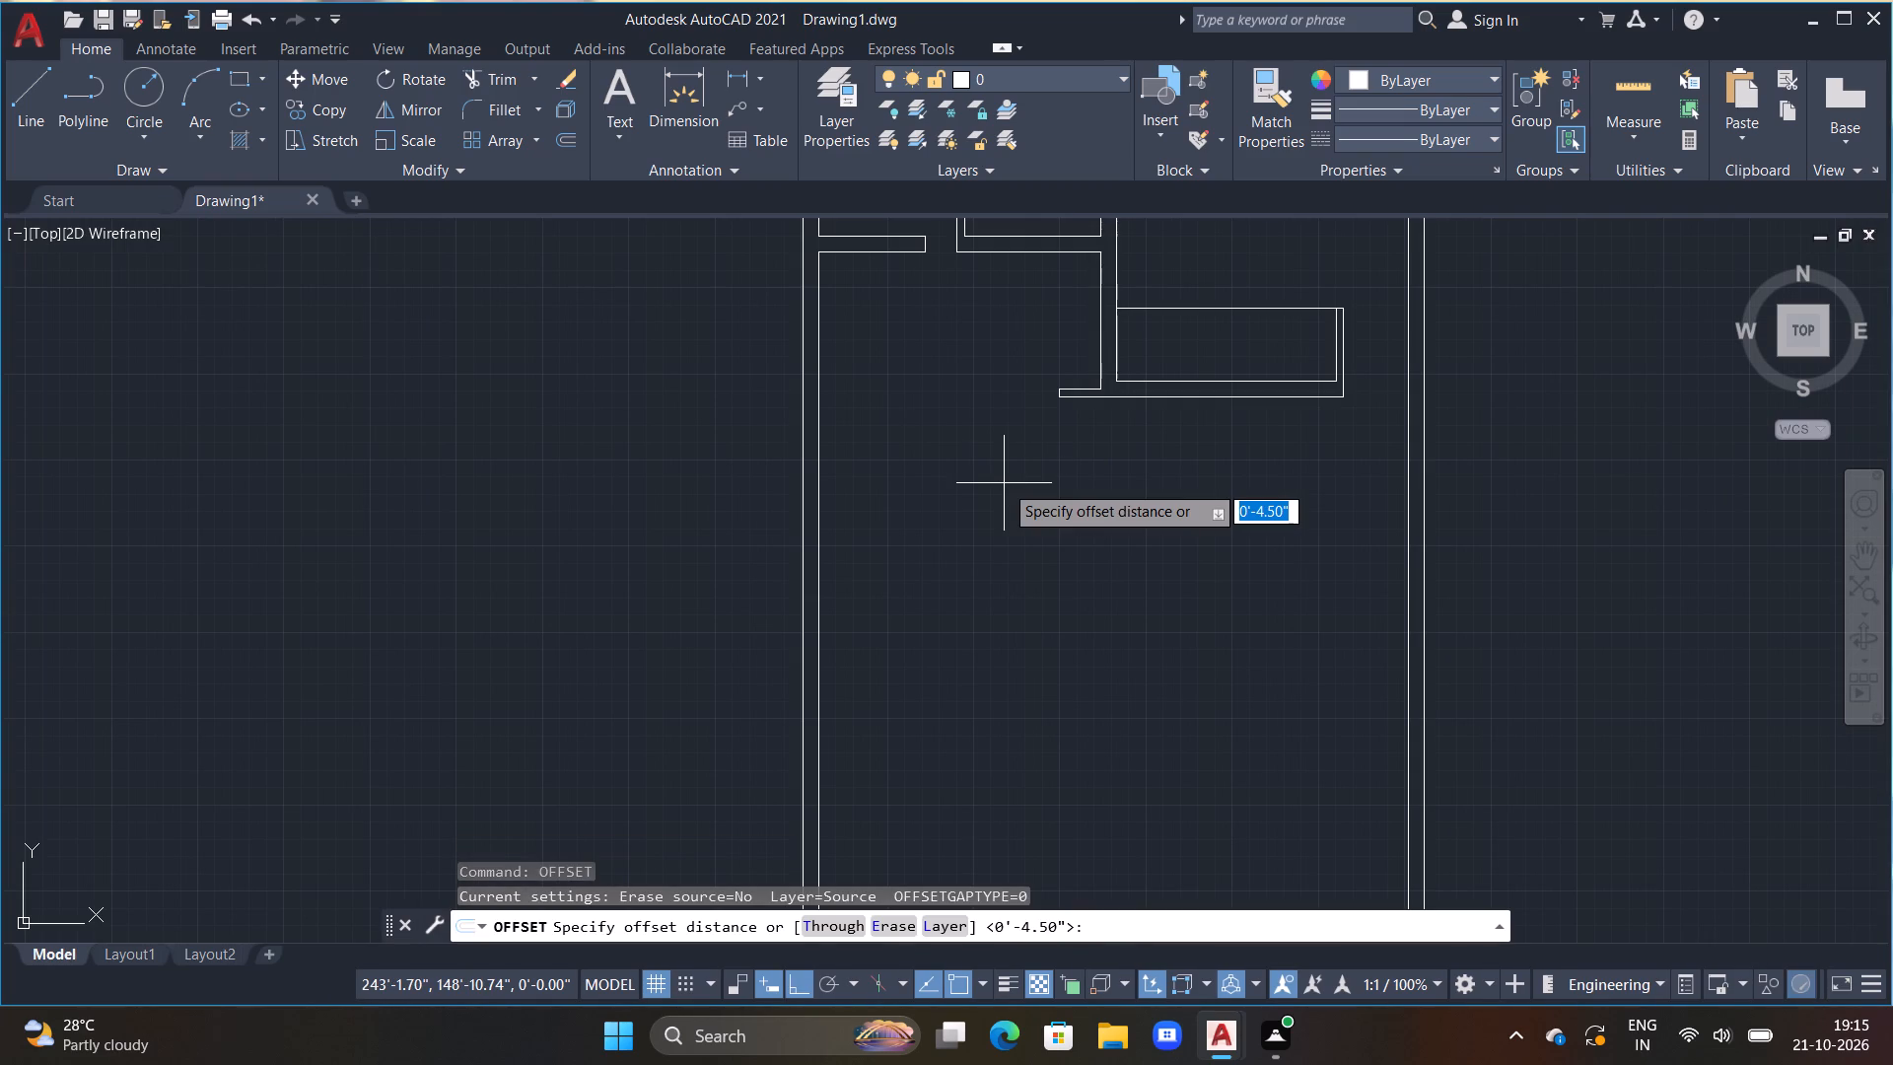
type("10'")
key("Return")
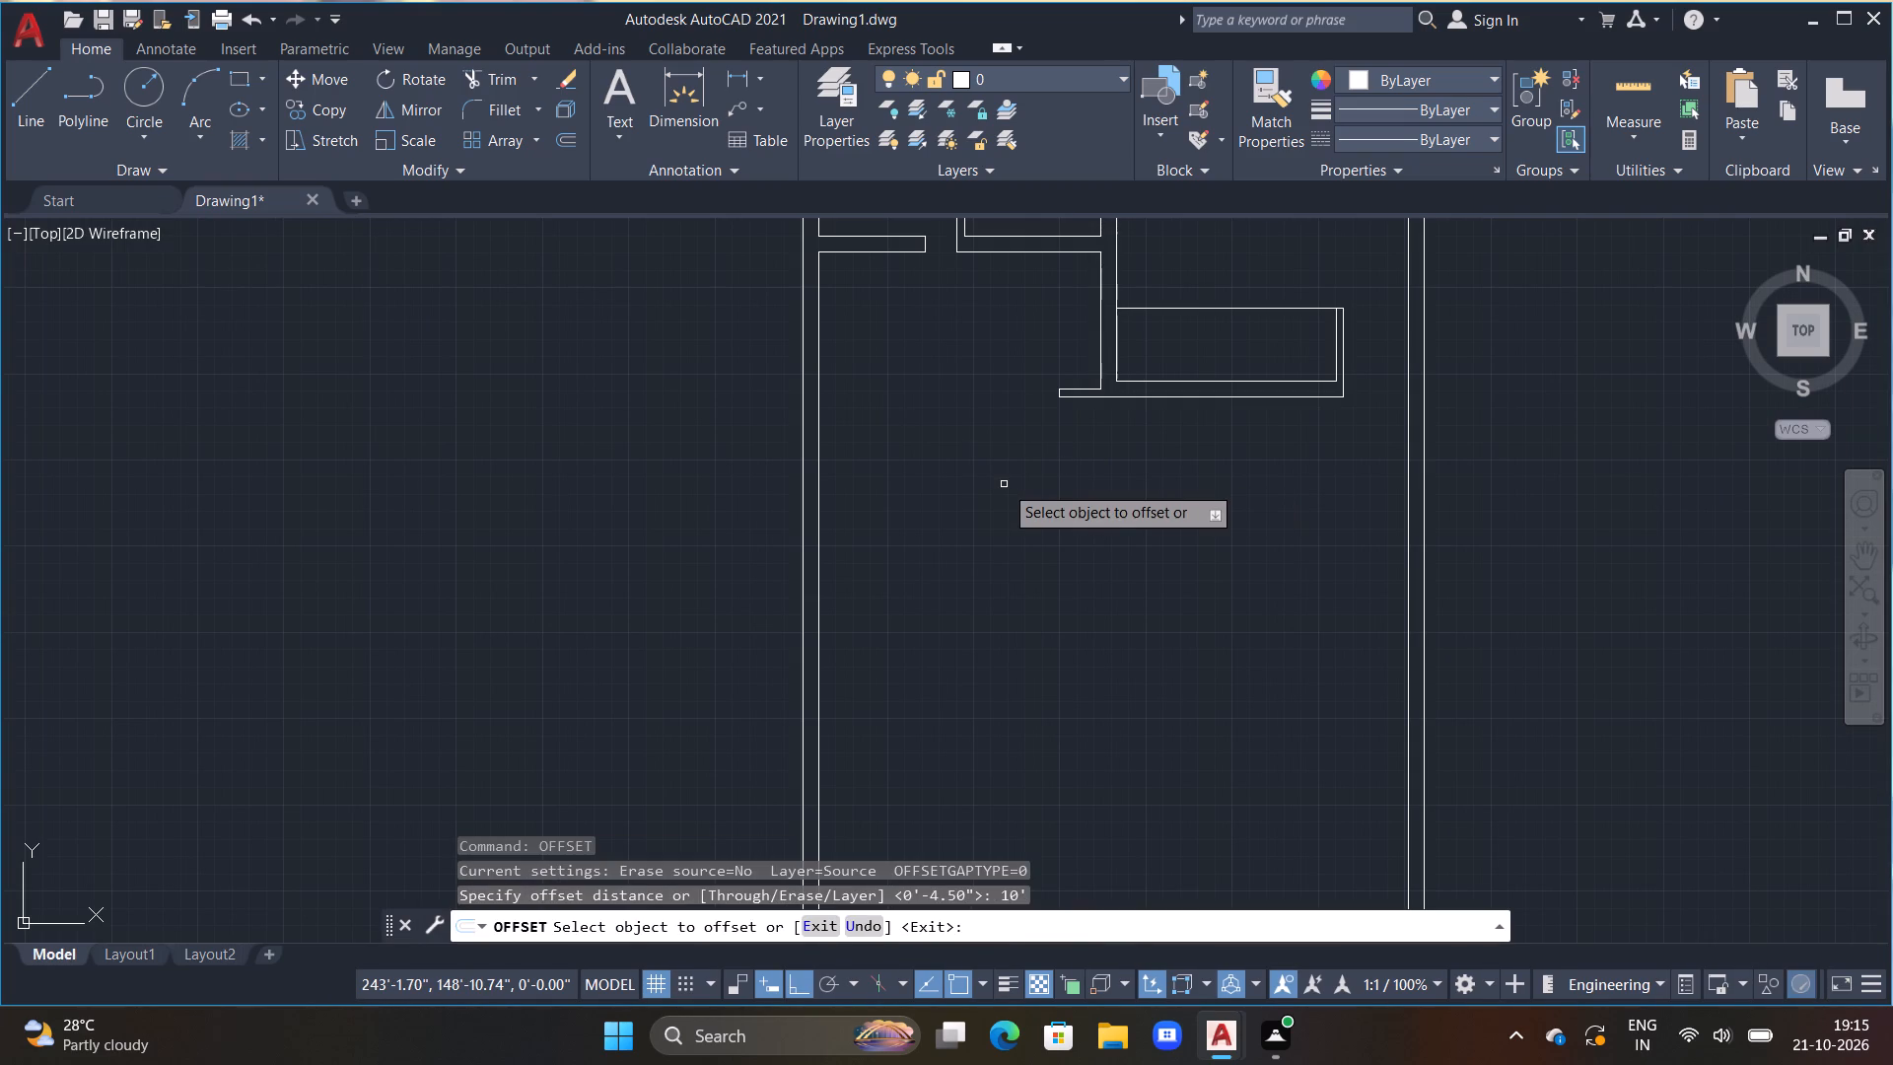
left_click(881, 253)
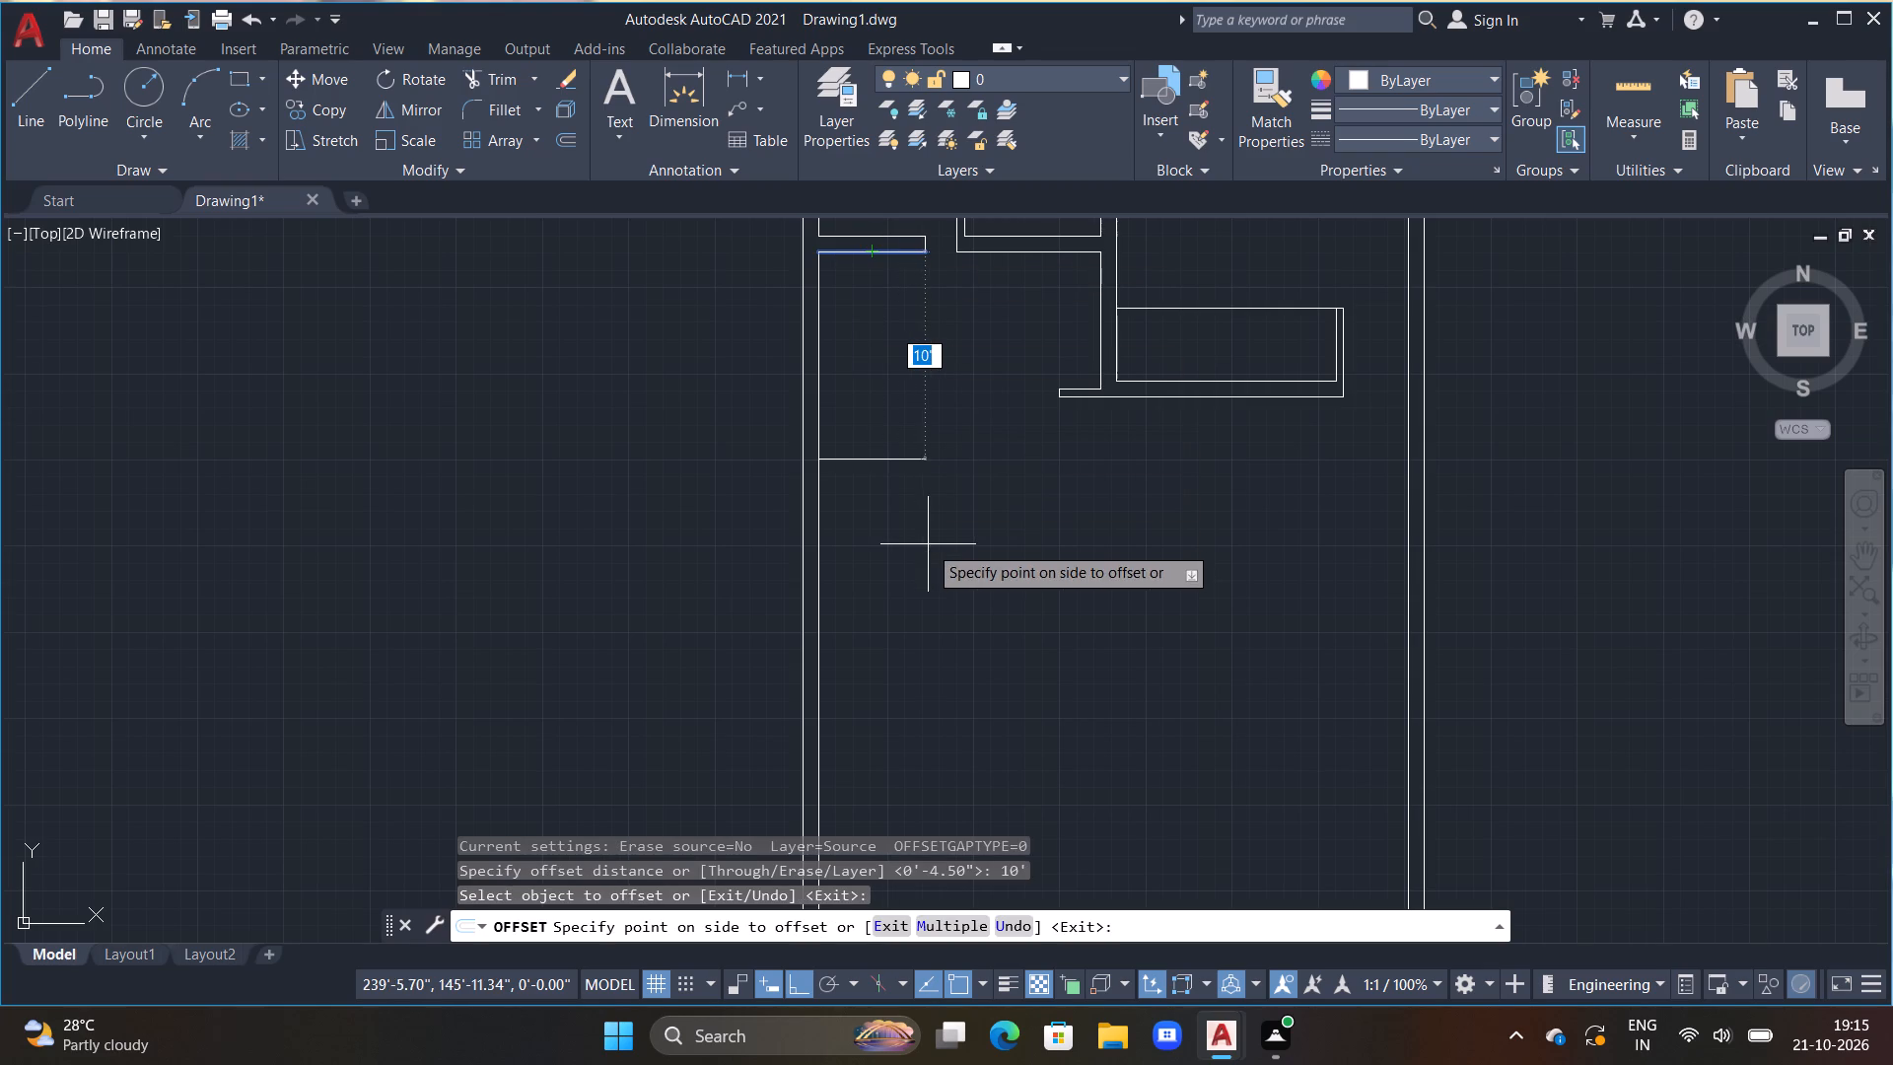
left_click_drag(902, 491, 907, 505)
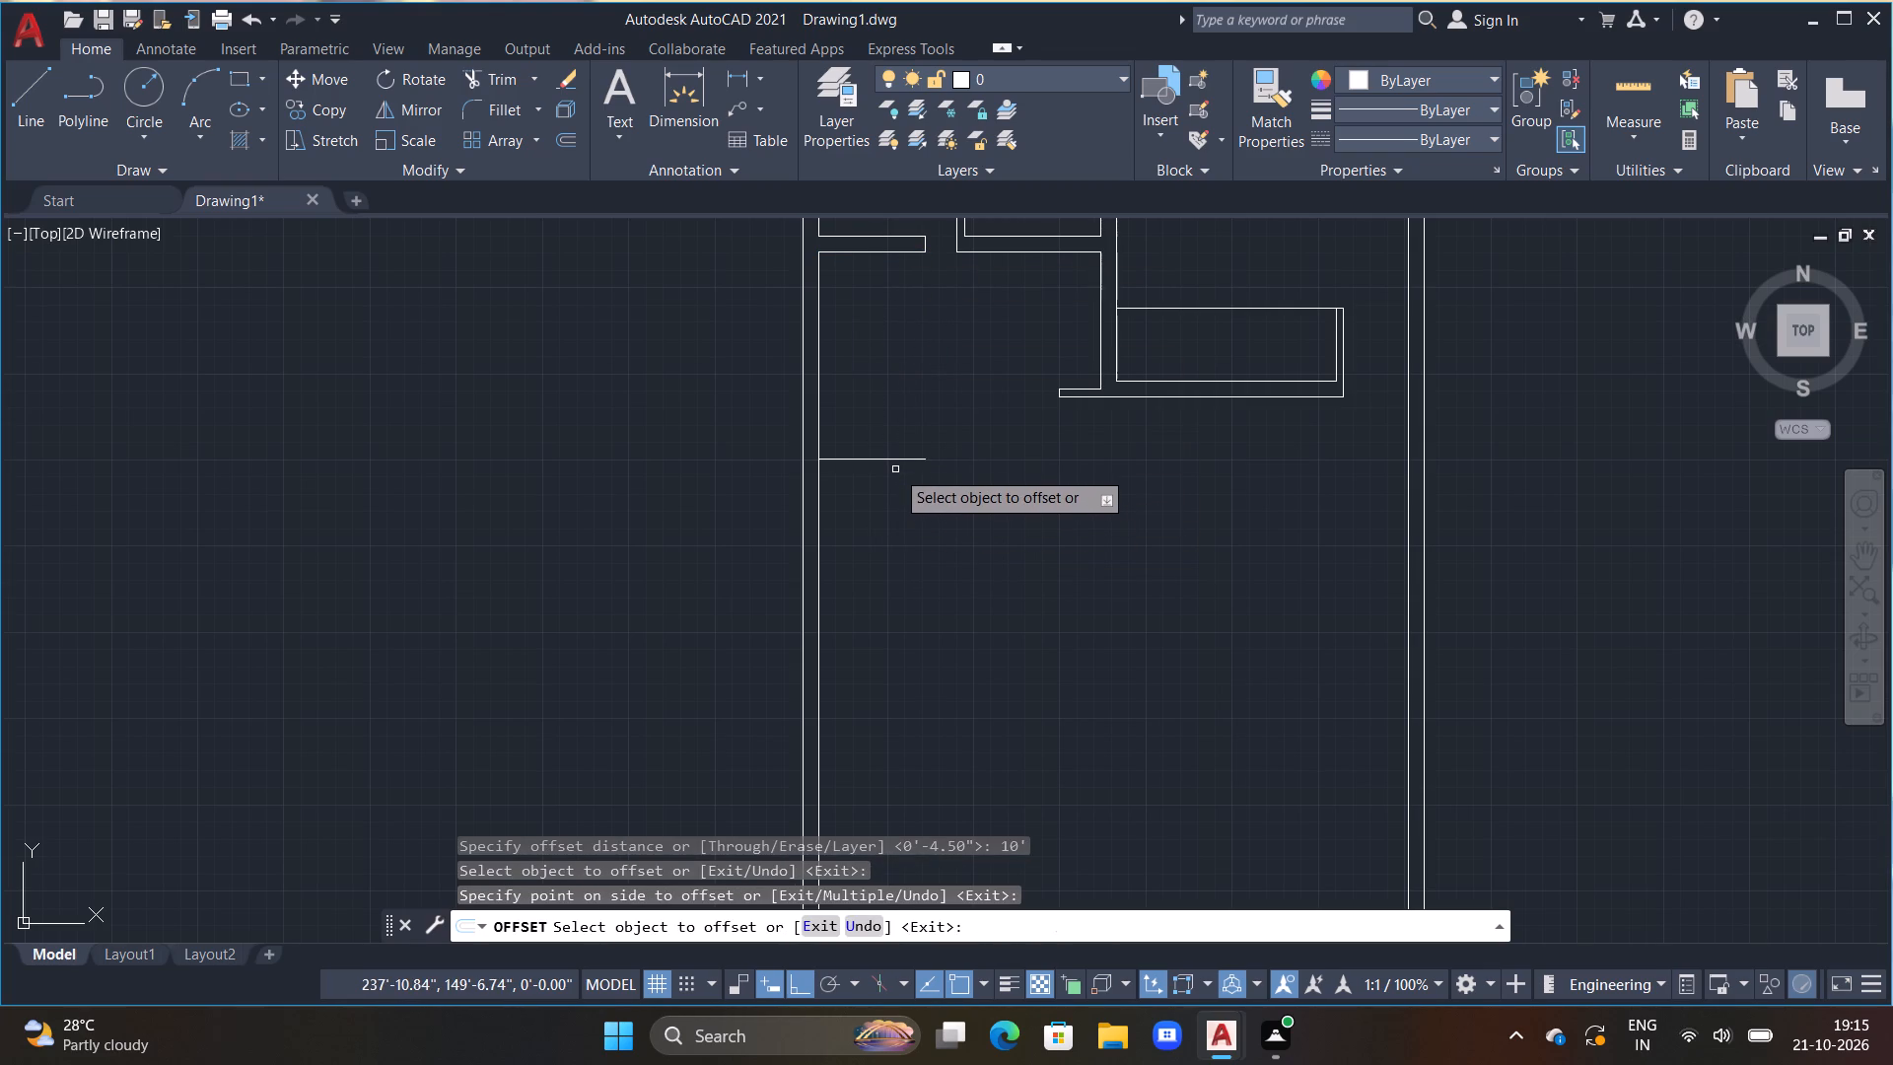
Offset the new horizontal line 4.5" downward to give the partition its thickness.
left_click_drag(890, 460, 900, 484)
key("4")
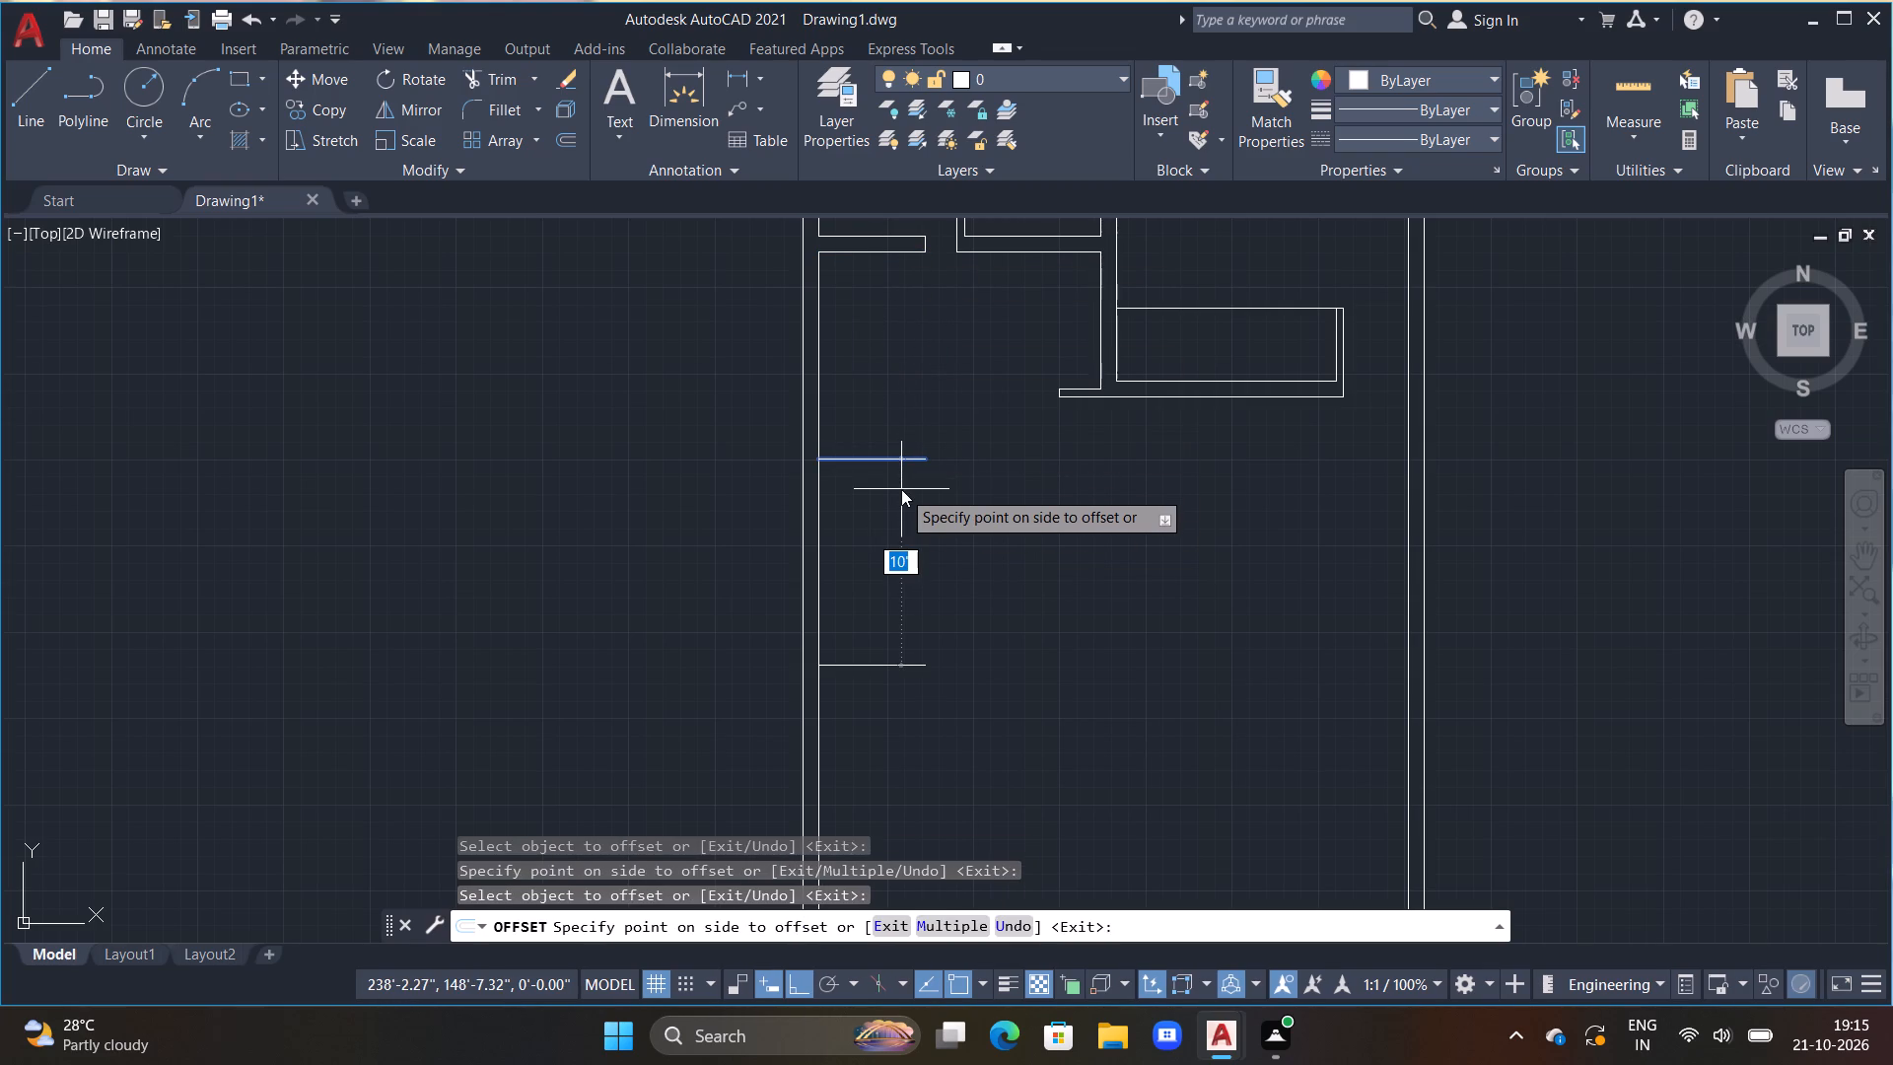
type(".5\"")
key("Return")
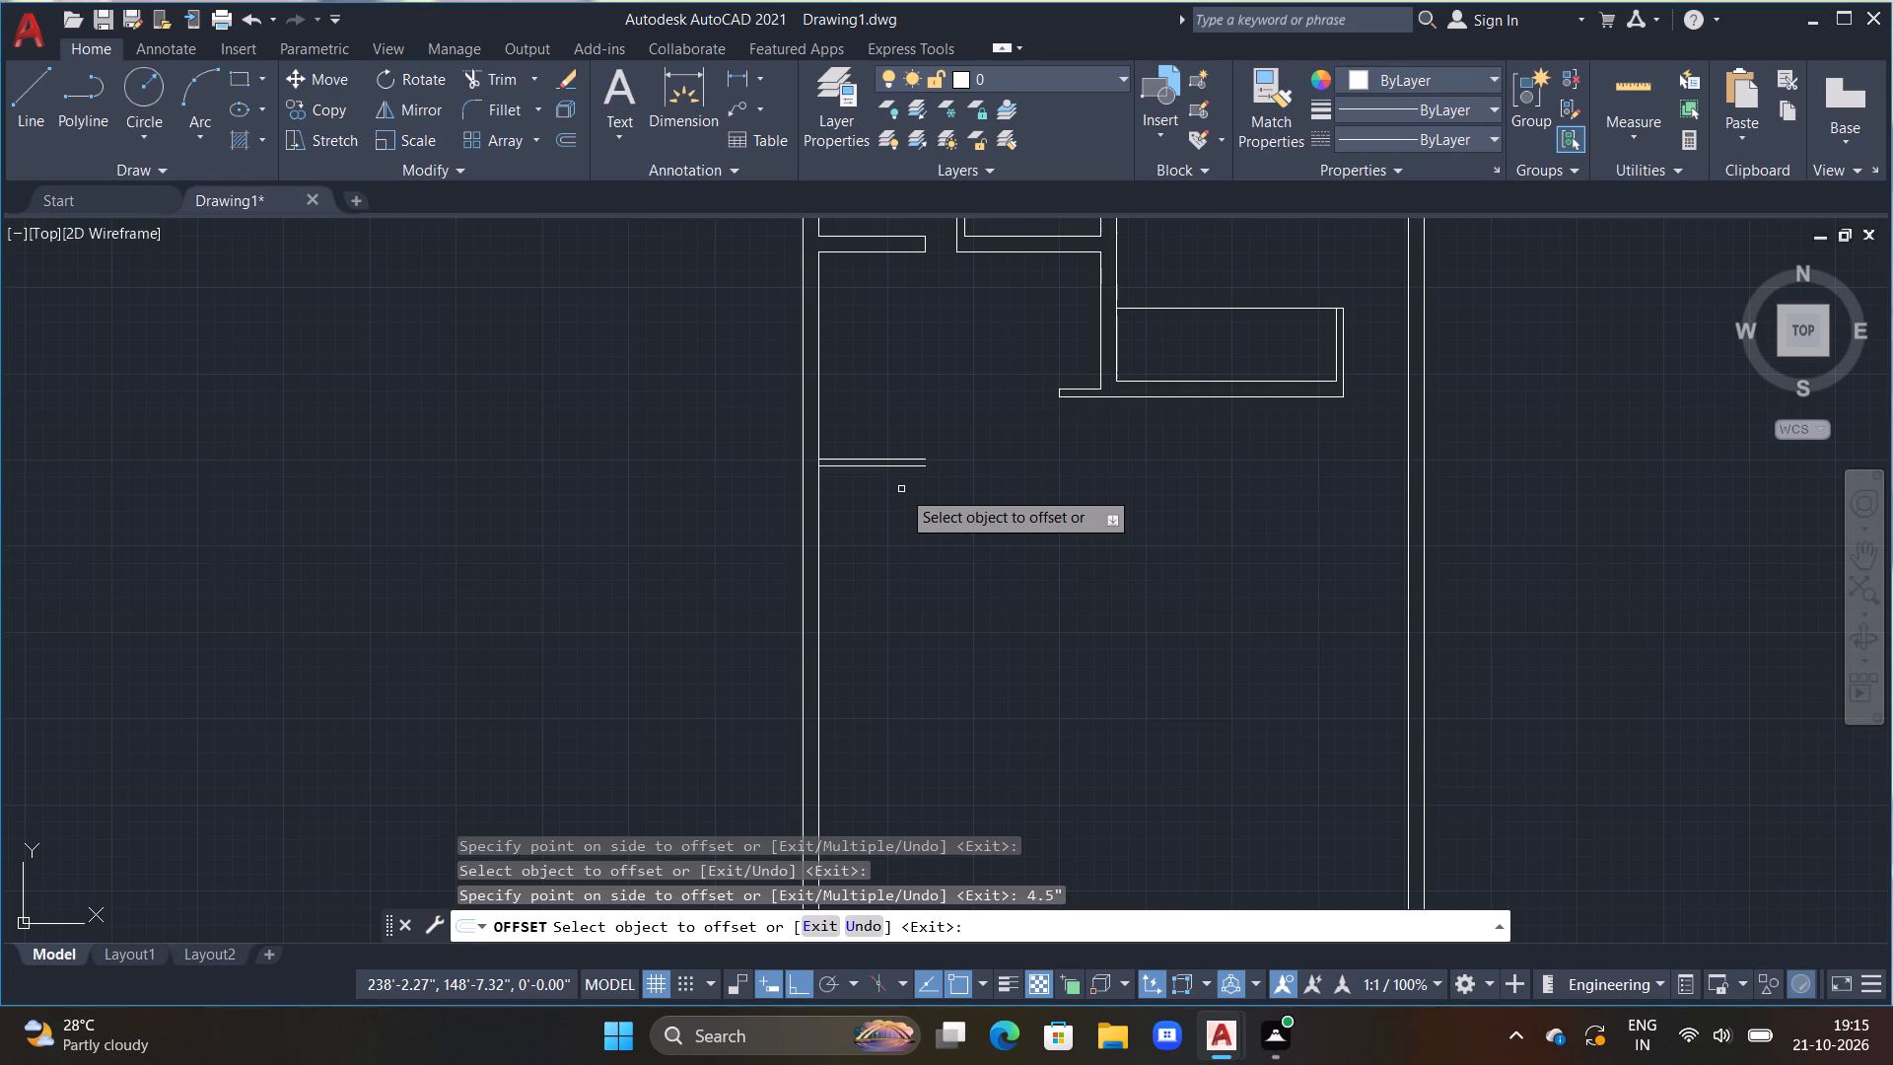
key("Escape")
key("Escape")
key("Escape")
key("Escape")
Extend both lines of the new 4.5" partition across the plan to the right outer wall's inner line.
type("EX")
key("space")
left_click(926, 461)
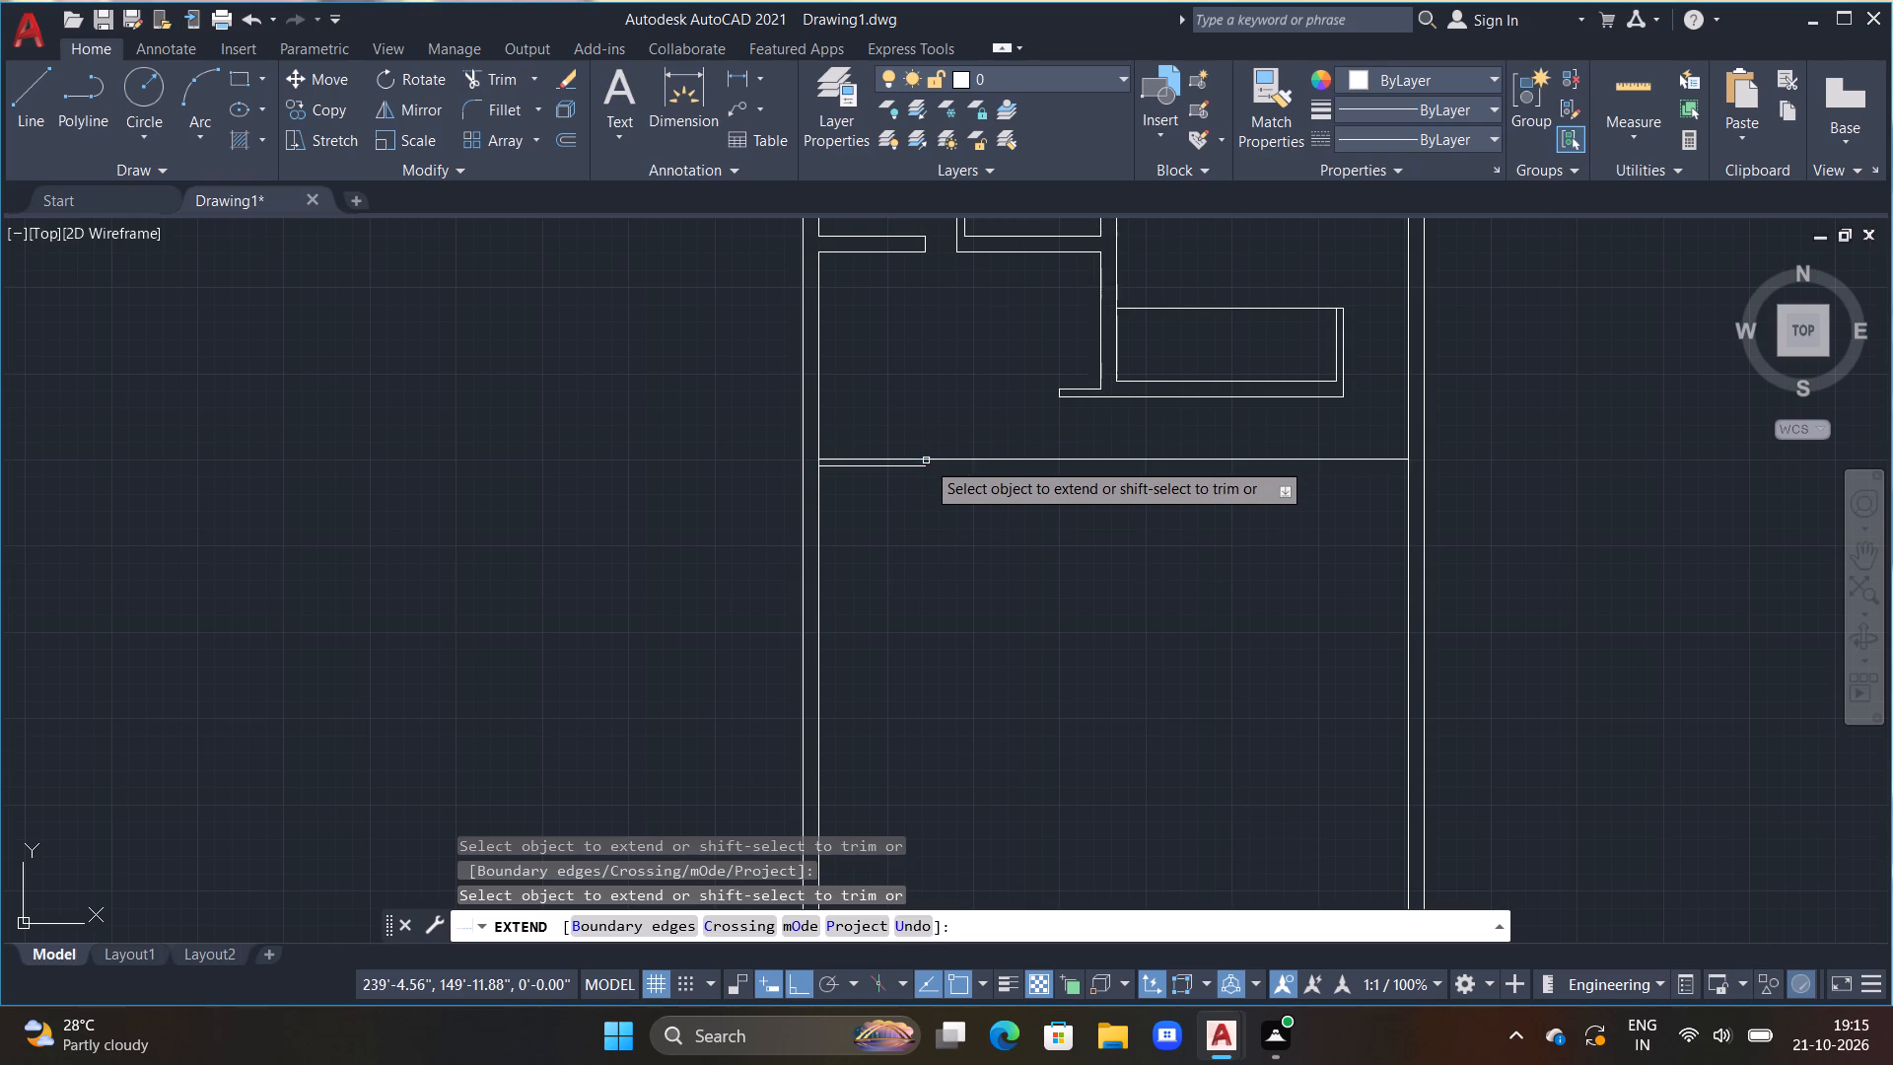
left_click(925, 464)
key("Escape")
key("Escape")
scroll(955, 526, "down", 2)
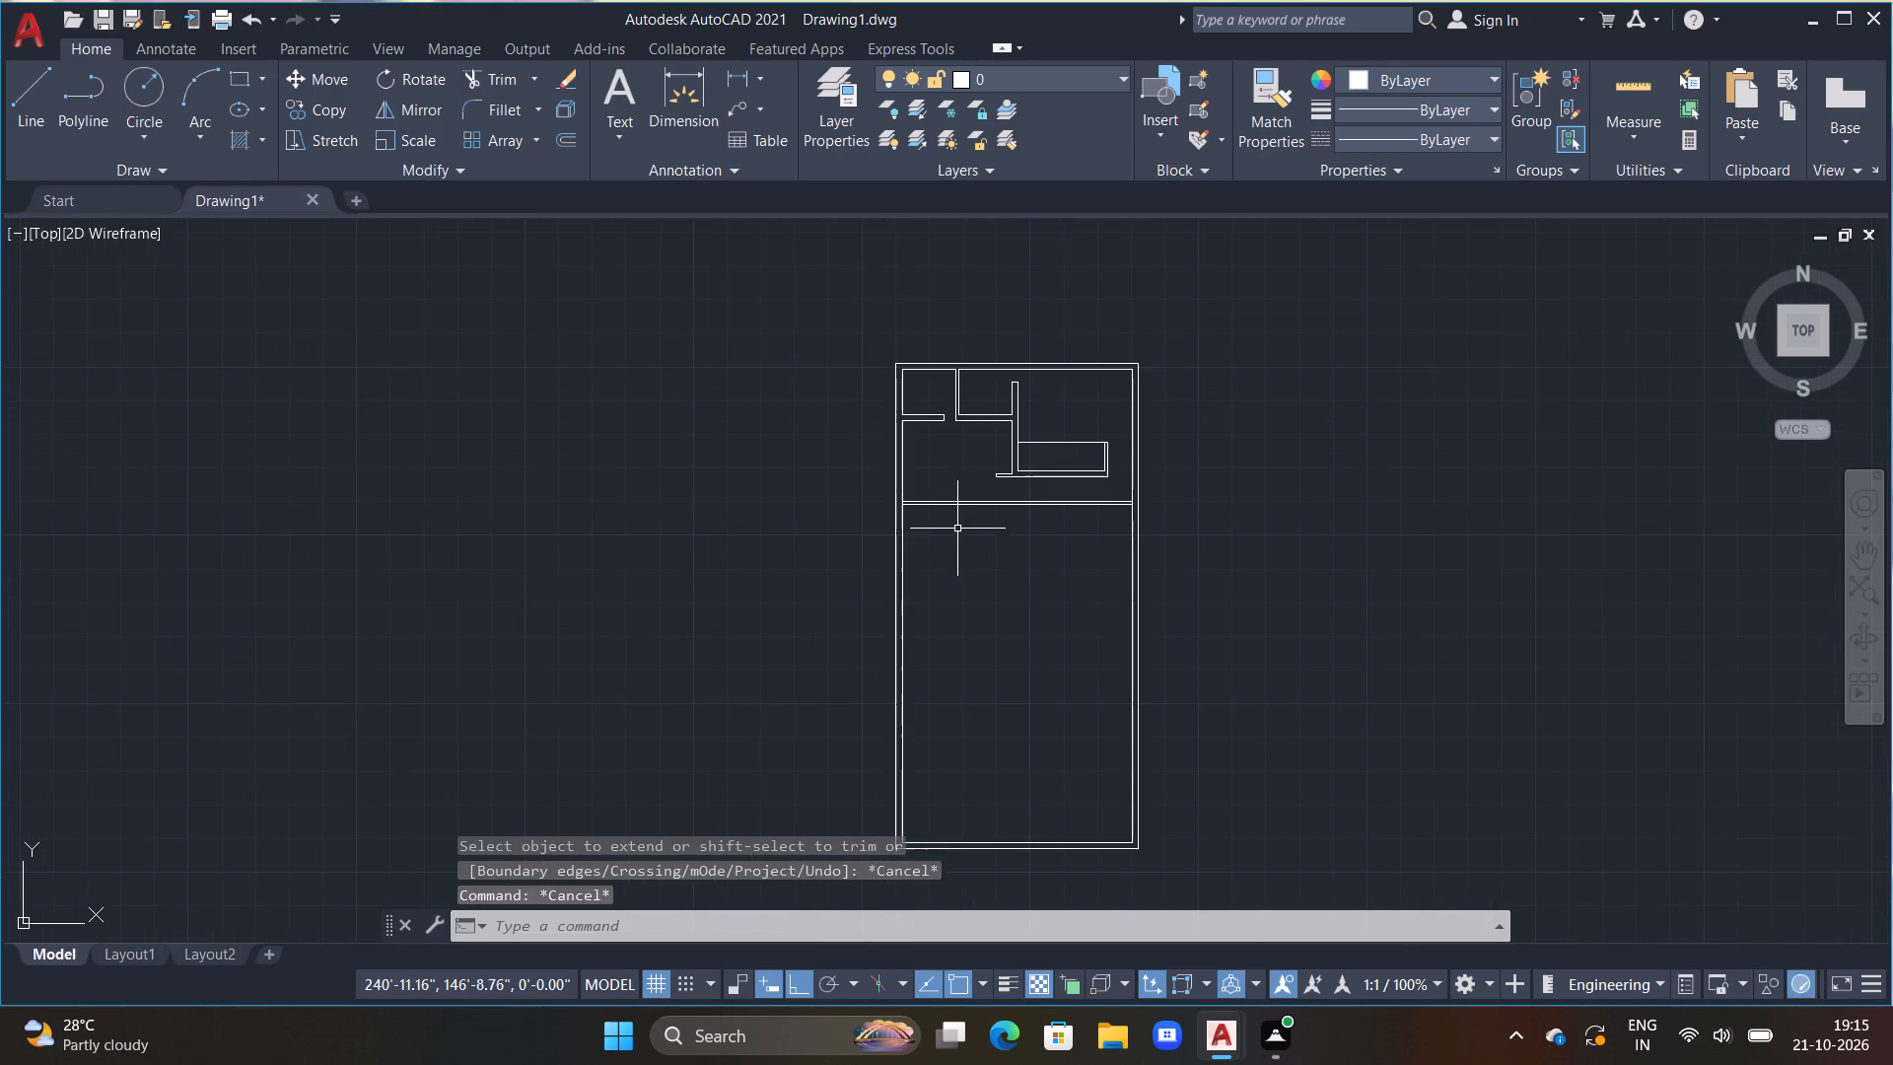
key("Escape")
key("Escape")
key("Escape")
scroll(970, 545, "up", 2)
middle_click_drag(980, 554, 994, 742)
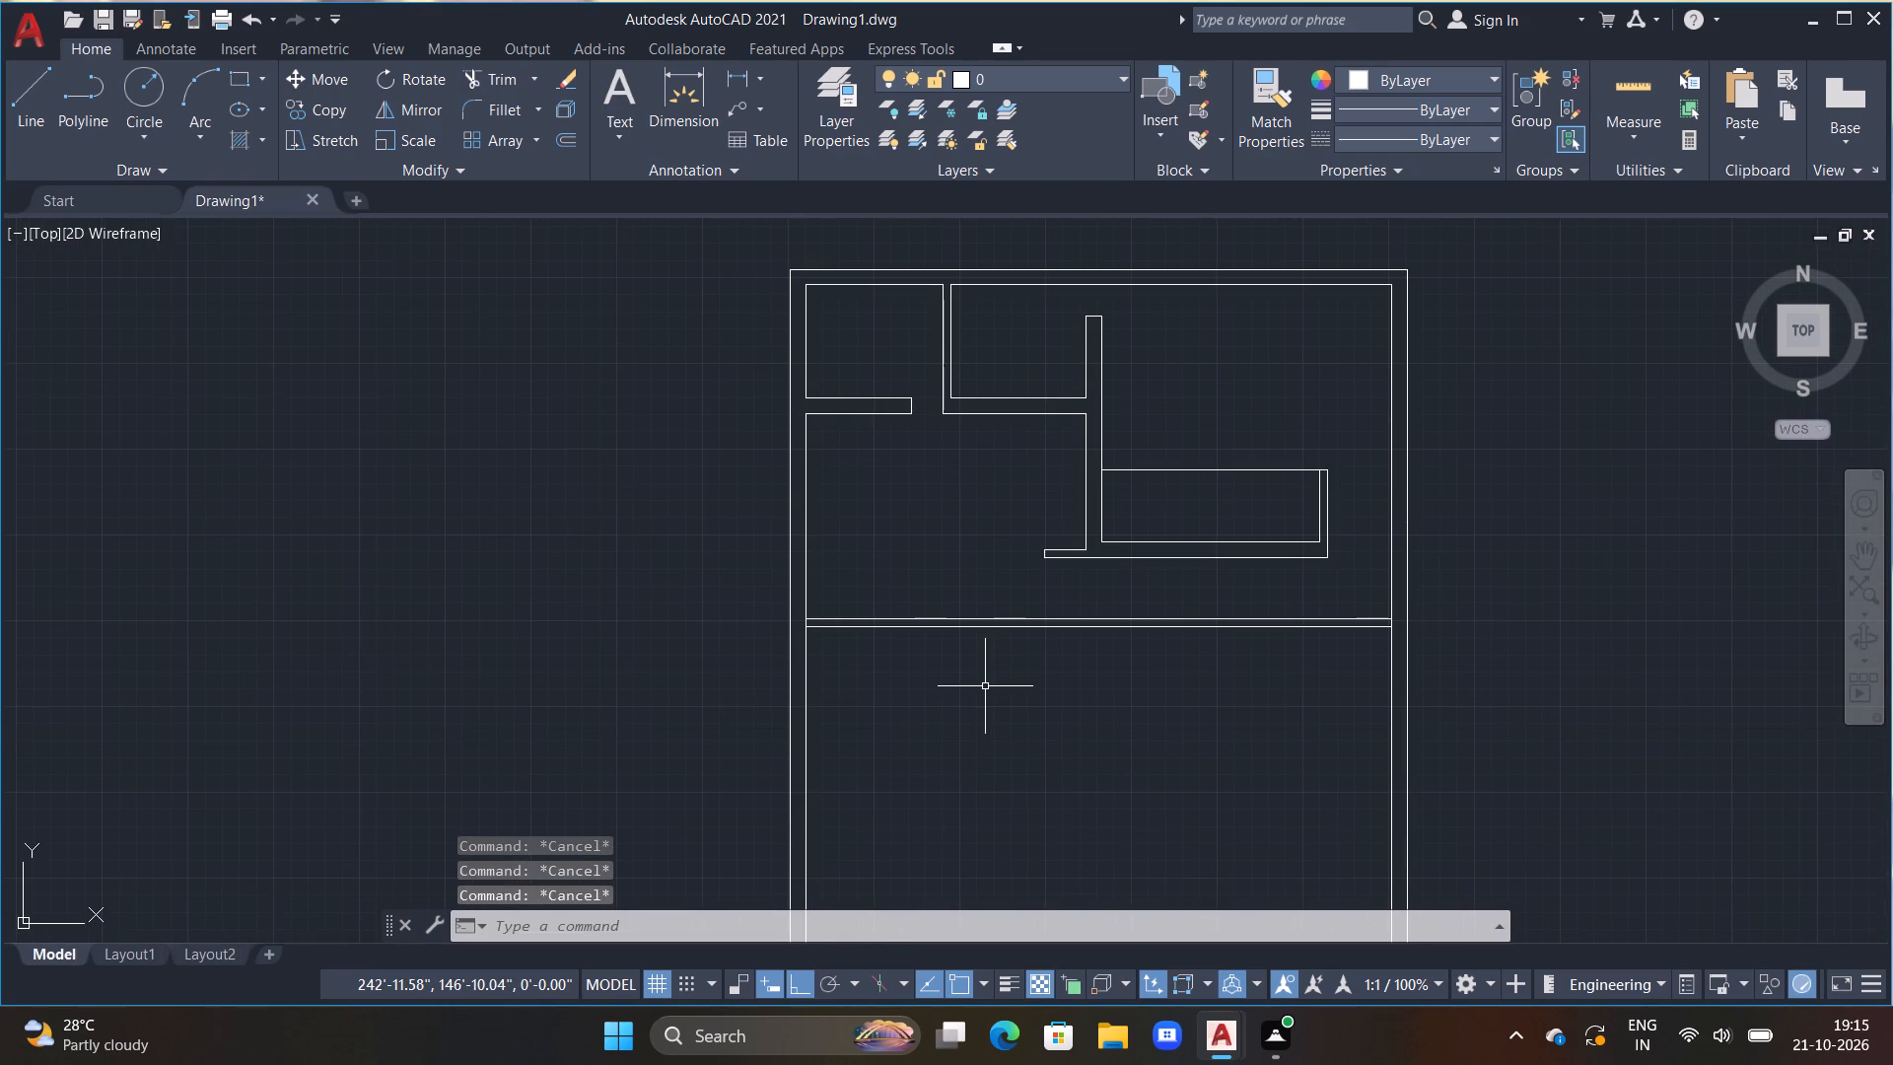
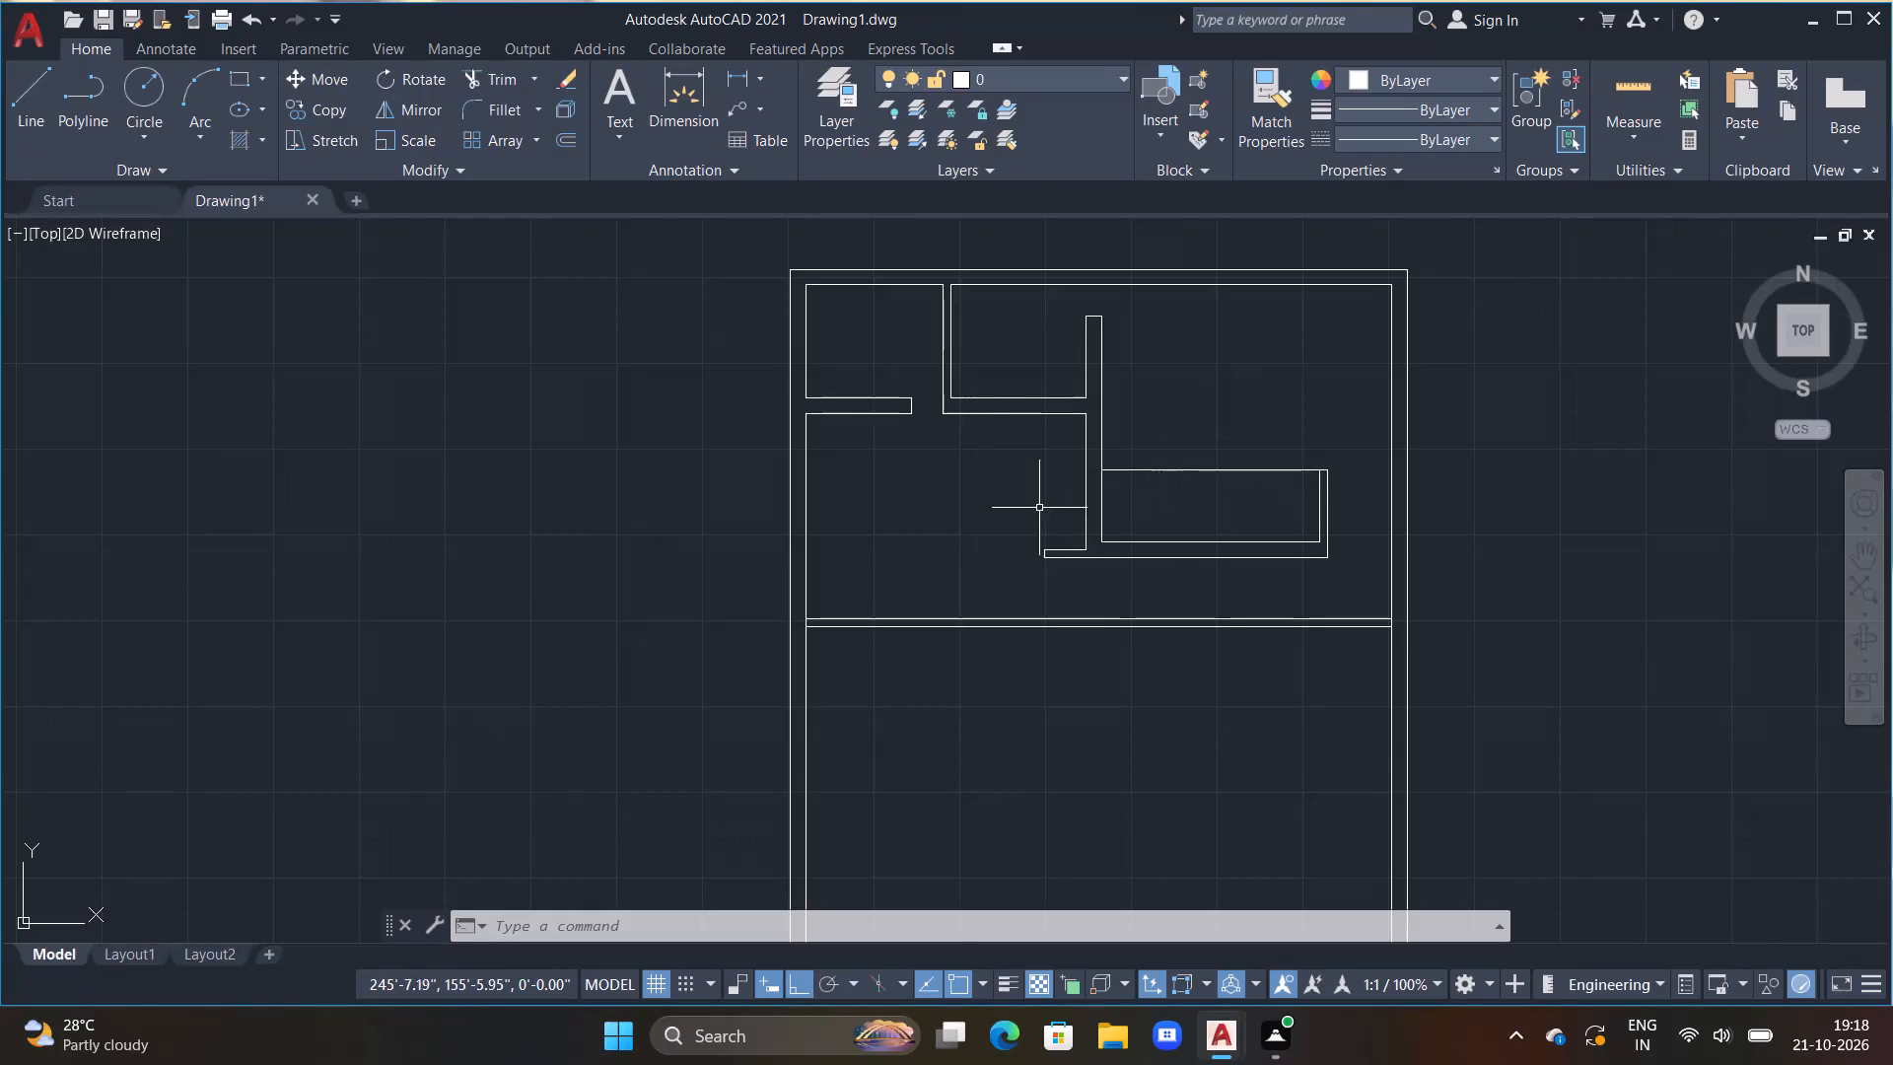
Trim the left and right outer walls' inner lines between the two lines of the new 4.5" cross partition.
middle_click_drag(1034, 513, 894, 319)
middle_click(847, 422)
middle_click(855, 463)
middle_click_drag(860, 478, 918, 638)
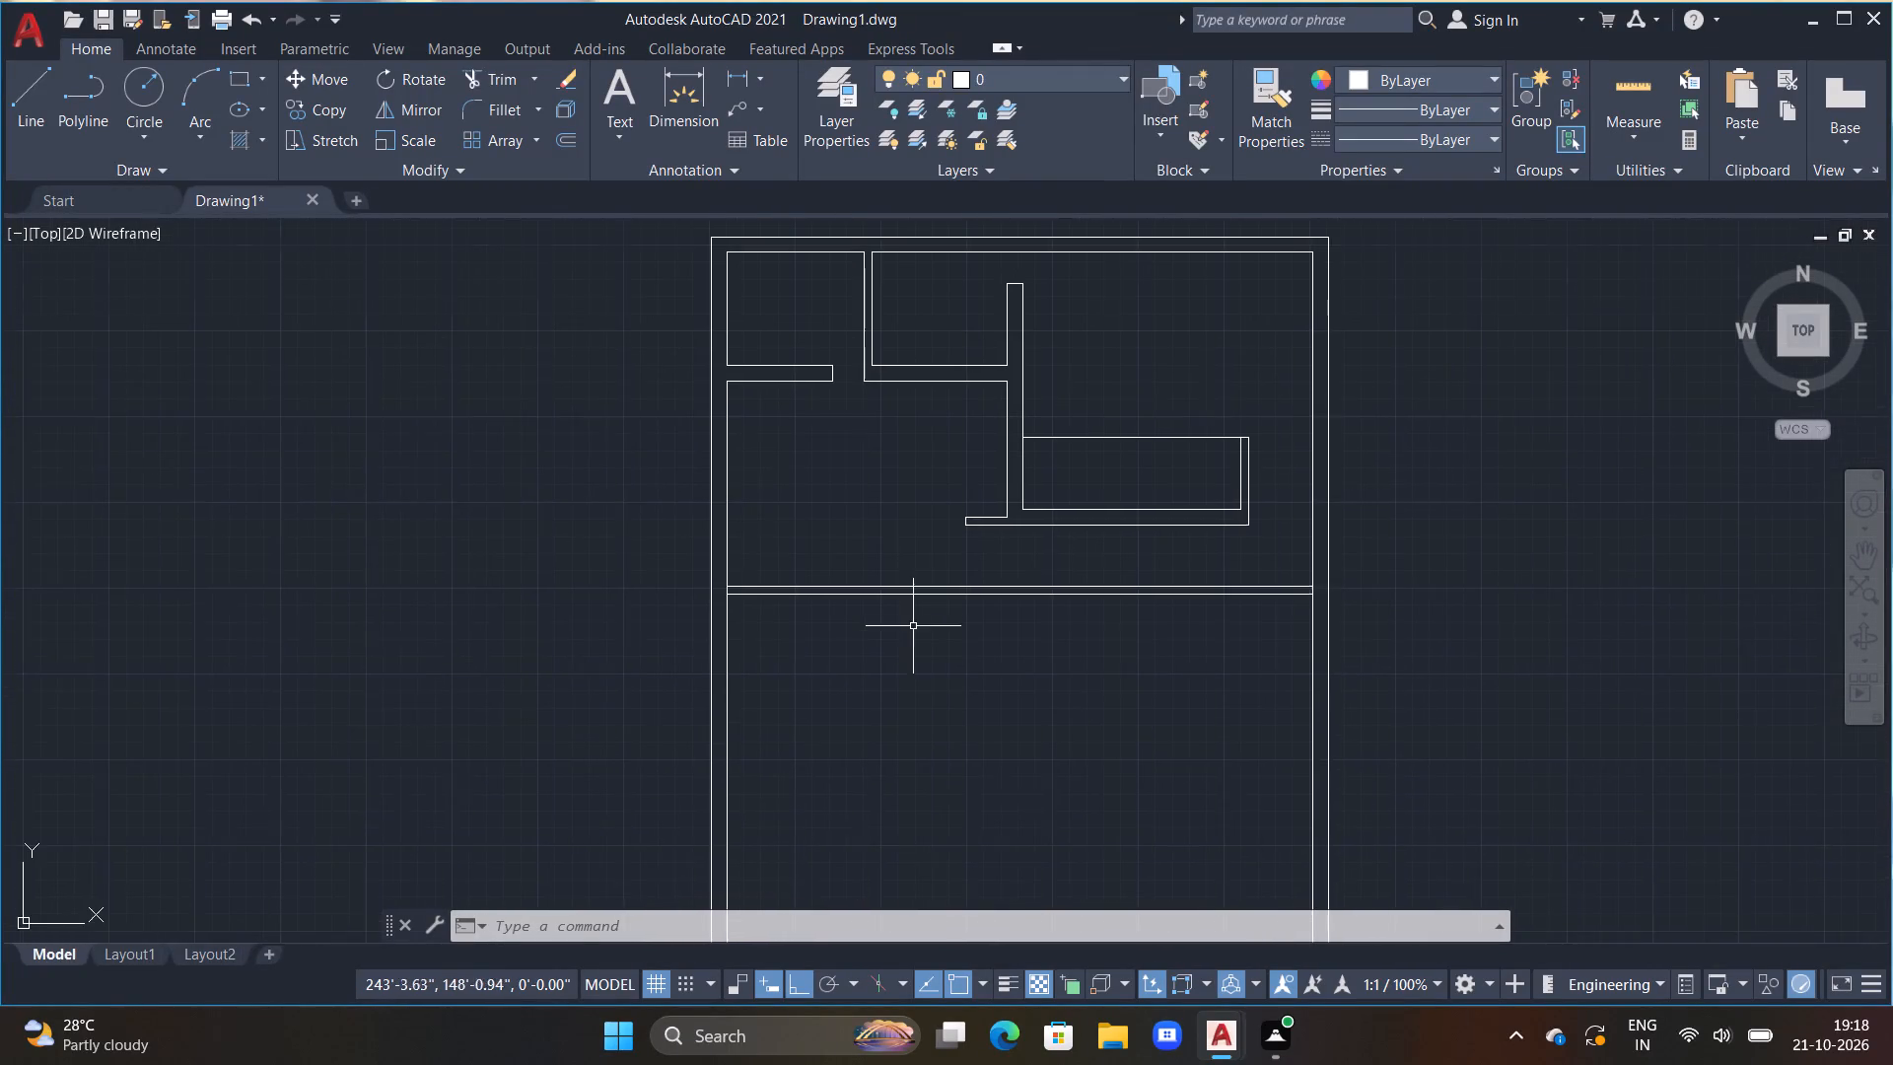
middle_click_drag(911, 618, 904, 605)
middle_click_drag(897, 631, 864, 571)
scroll(732, 527, "up", 2)
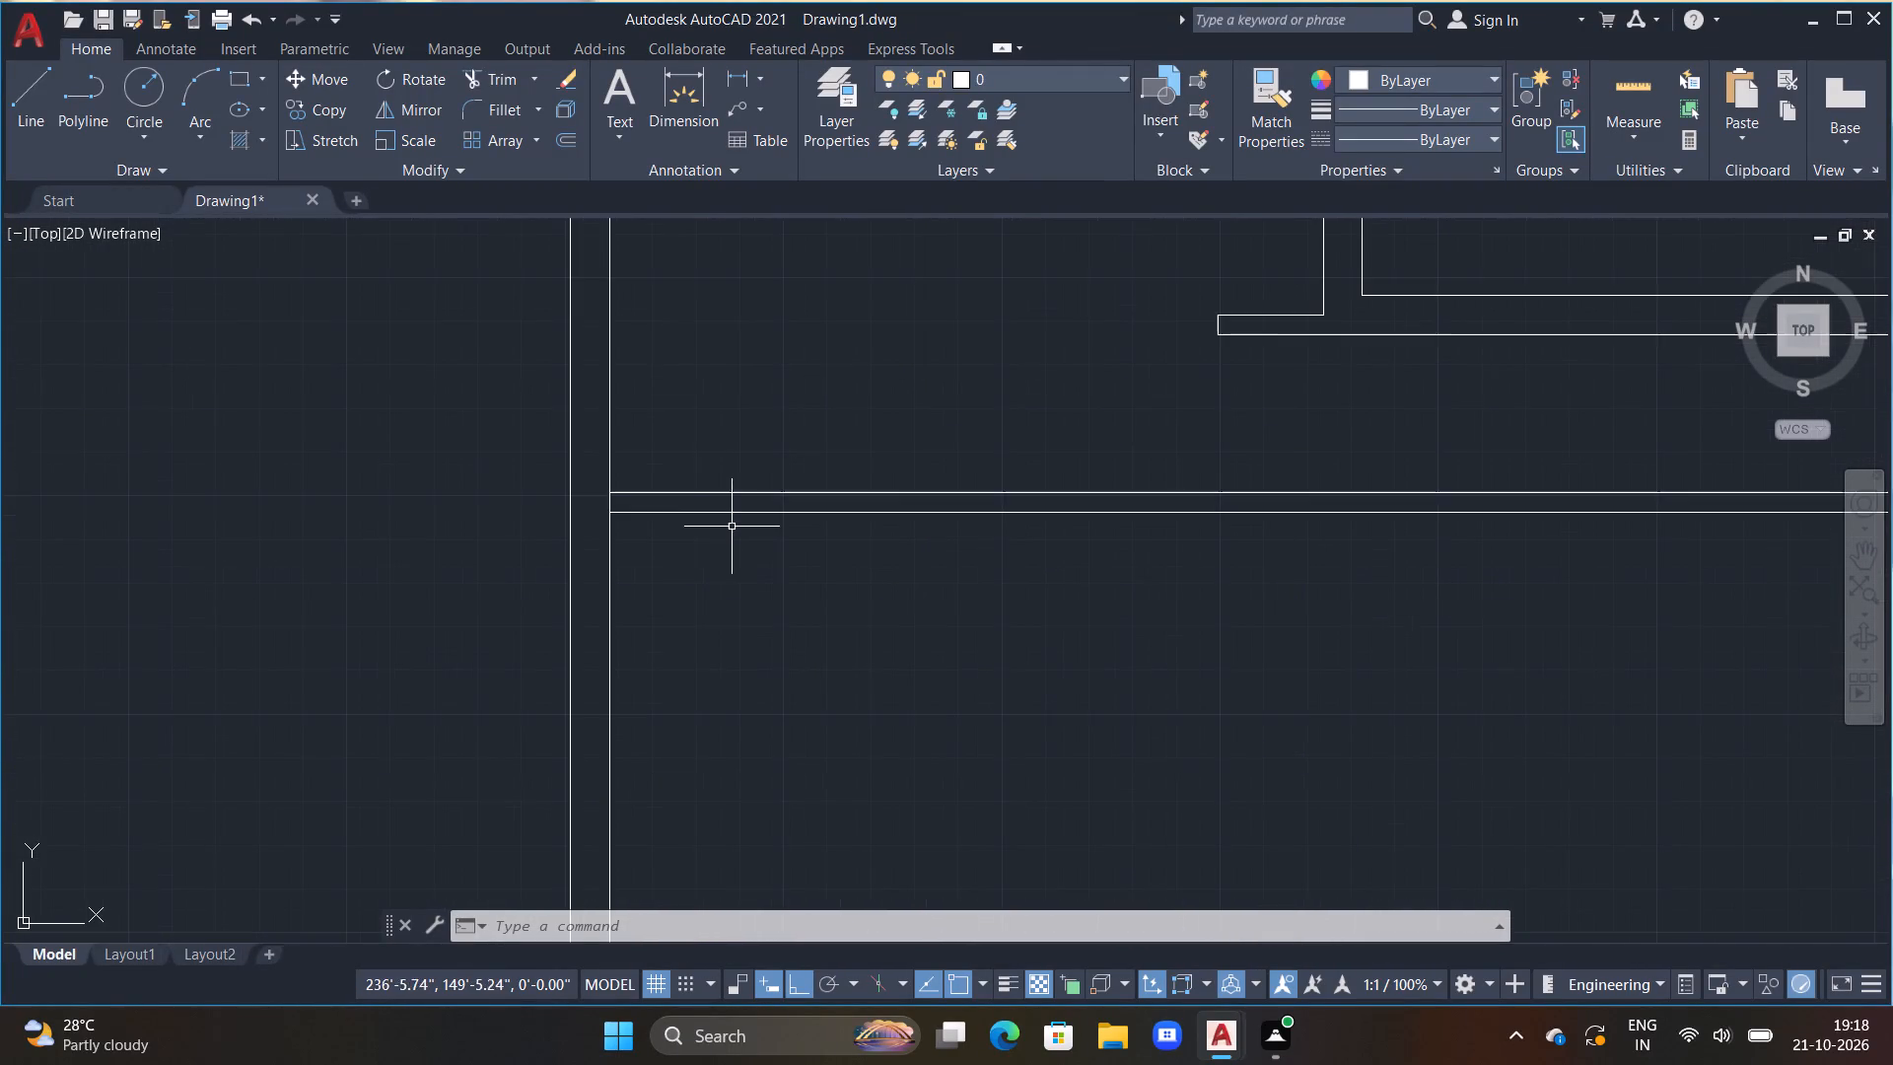
middle_click_drag(703, 553, 733, 591)
type("TR")
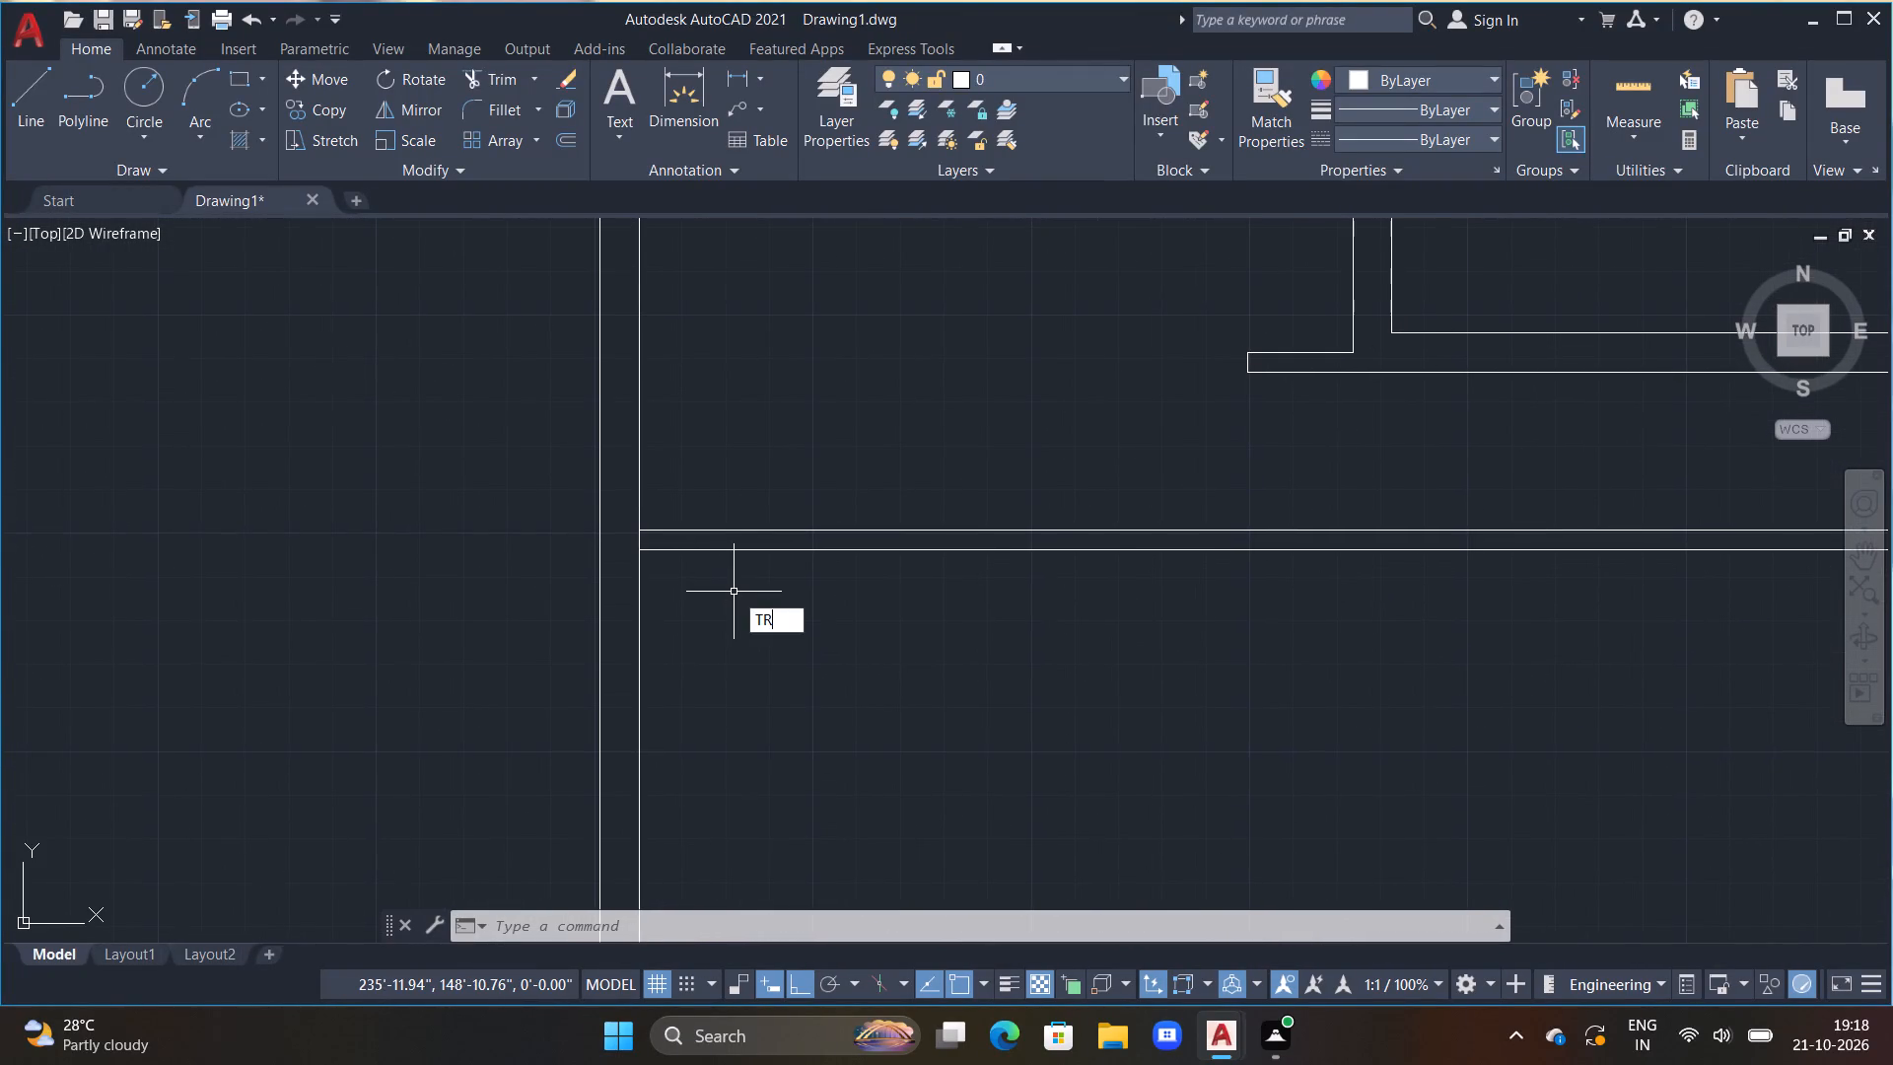
key("space")
left_click(637, 537)
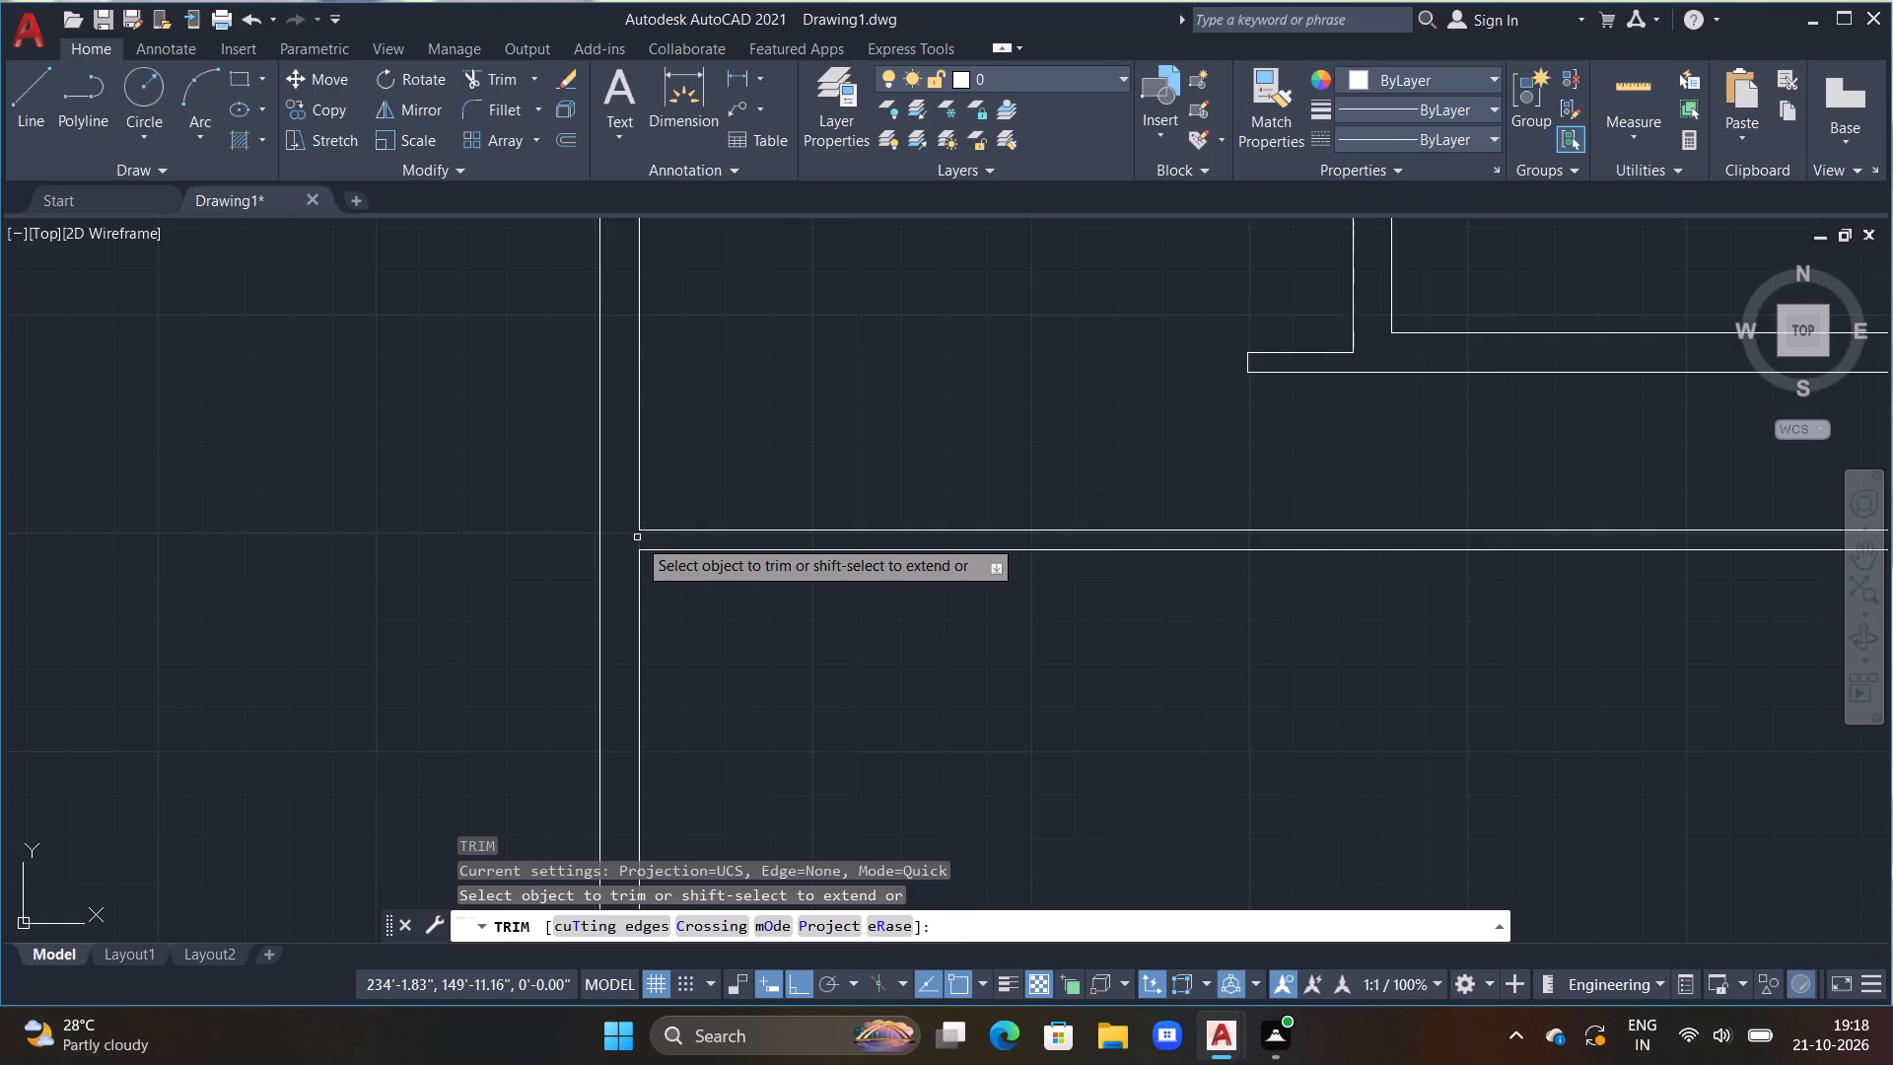
scroll(847, 594, "down", 1)
middle_click_drag(1620, 603, 1359, 608)
scroll(1390, 570, "up", 3)
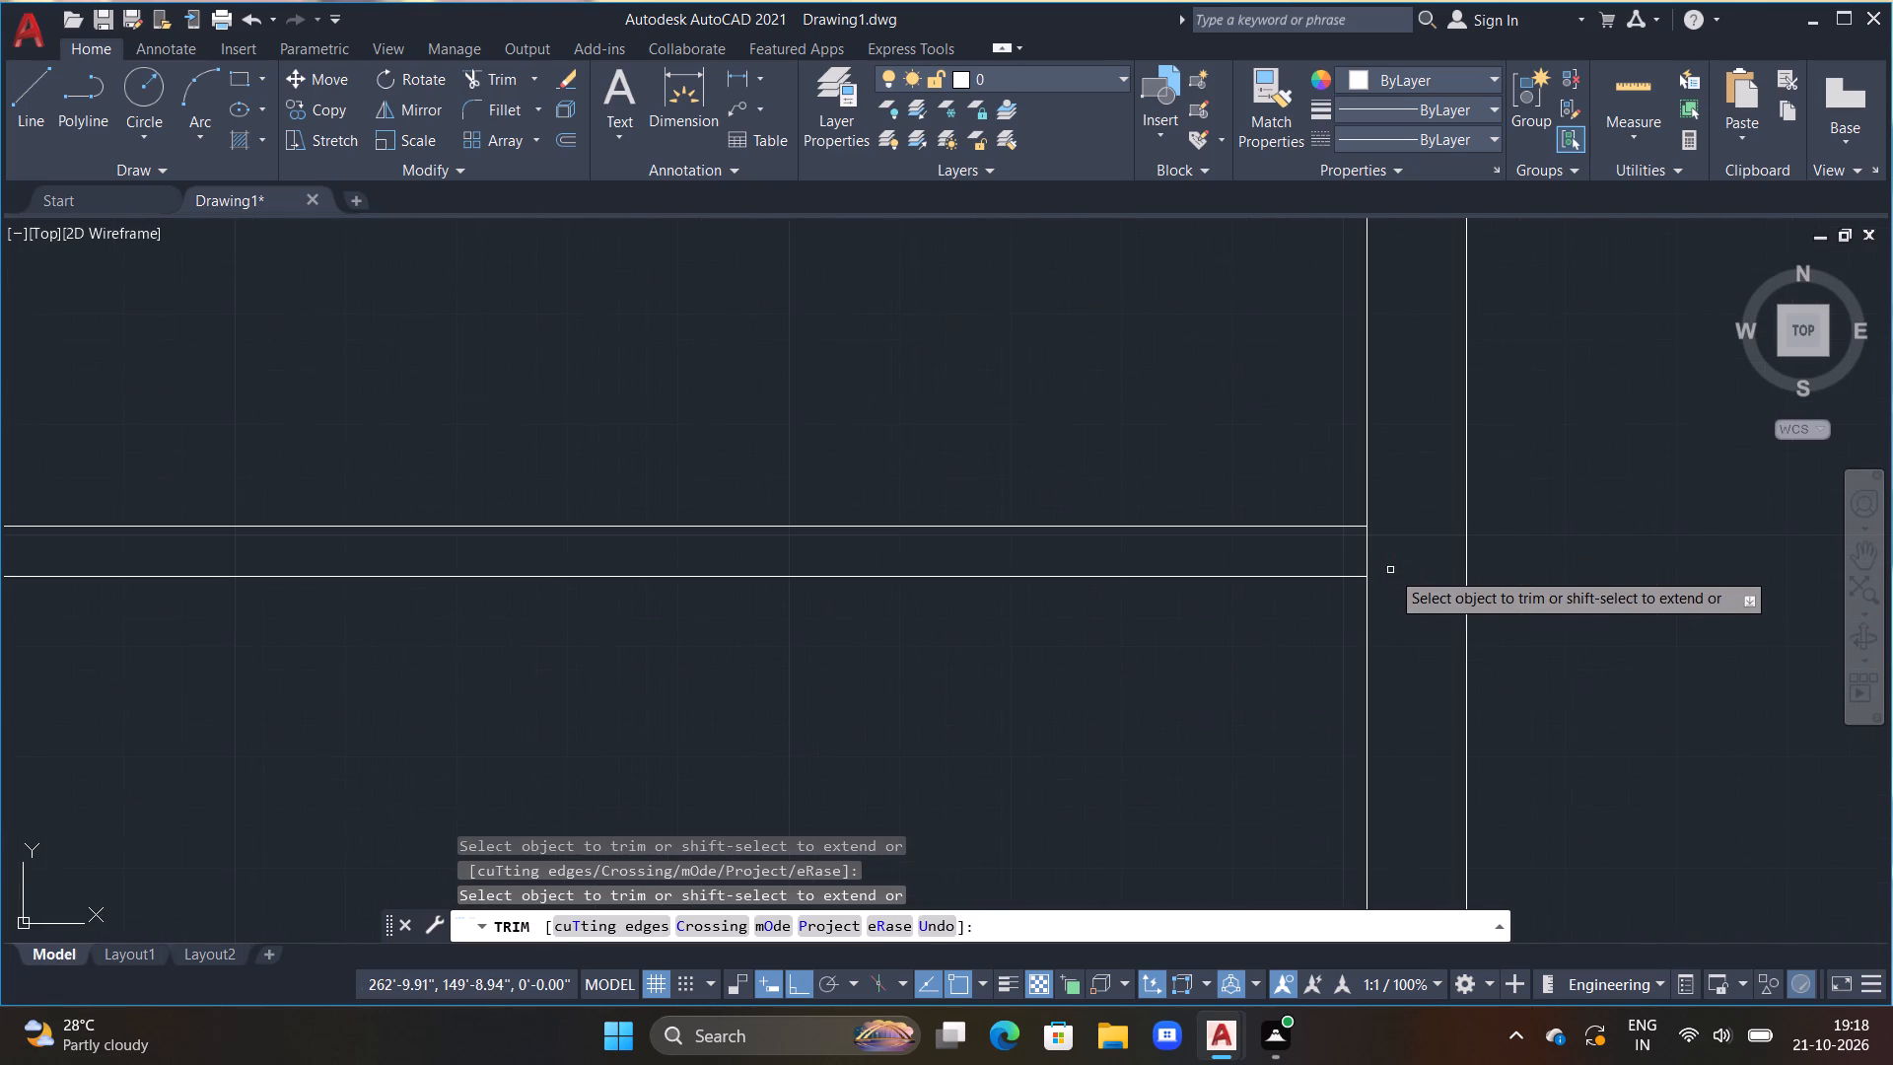
left_click(1369, 550)
scroll(1357, 571, "down", 4)
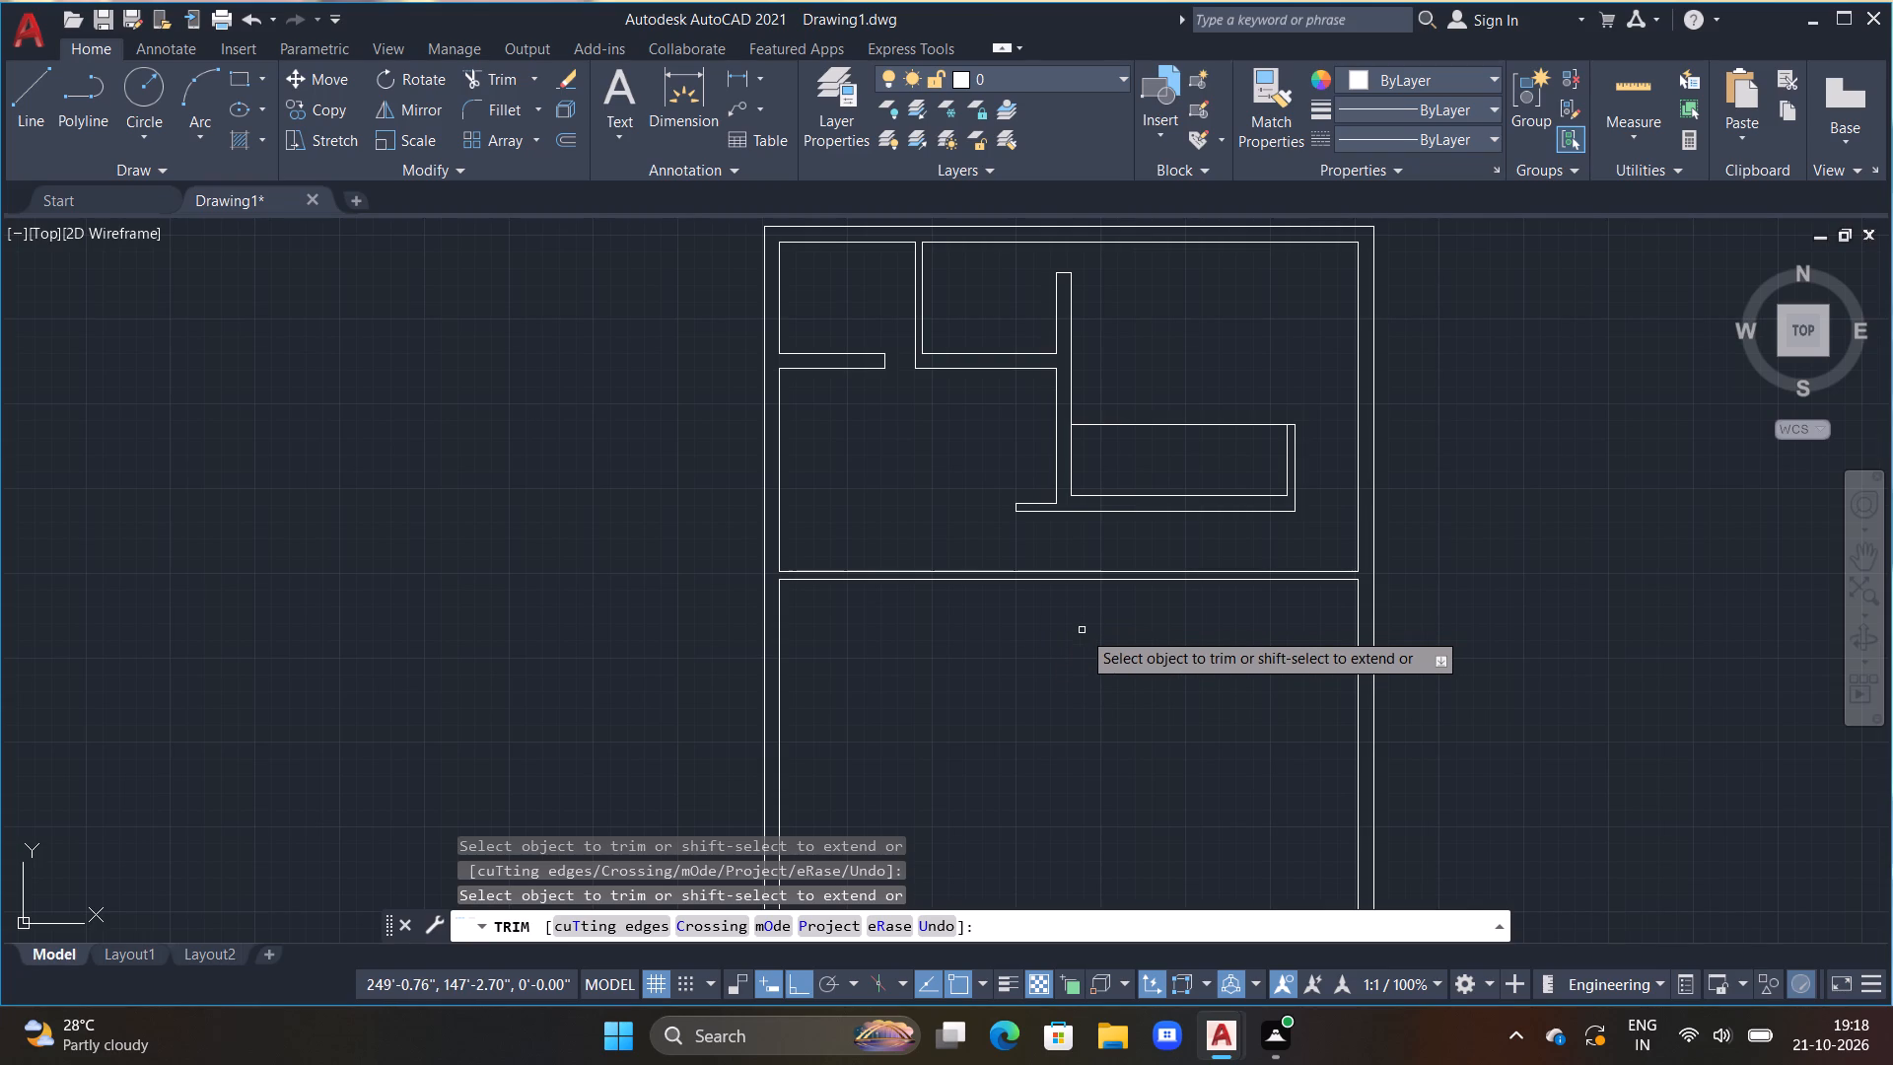
Draw a short vertical line down across the 4.5" cross partition, aligned with the second vertical partition's right face.
middle_click_drag(1062, 637, 1070, 589)
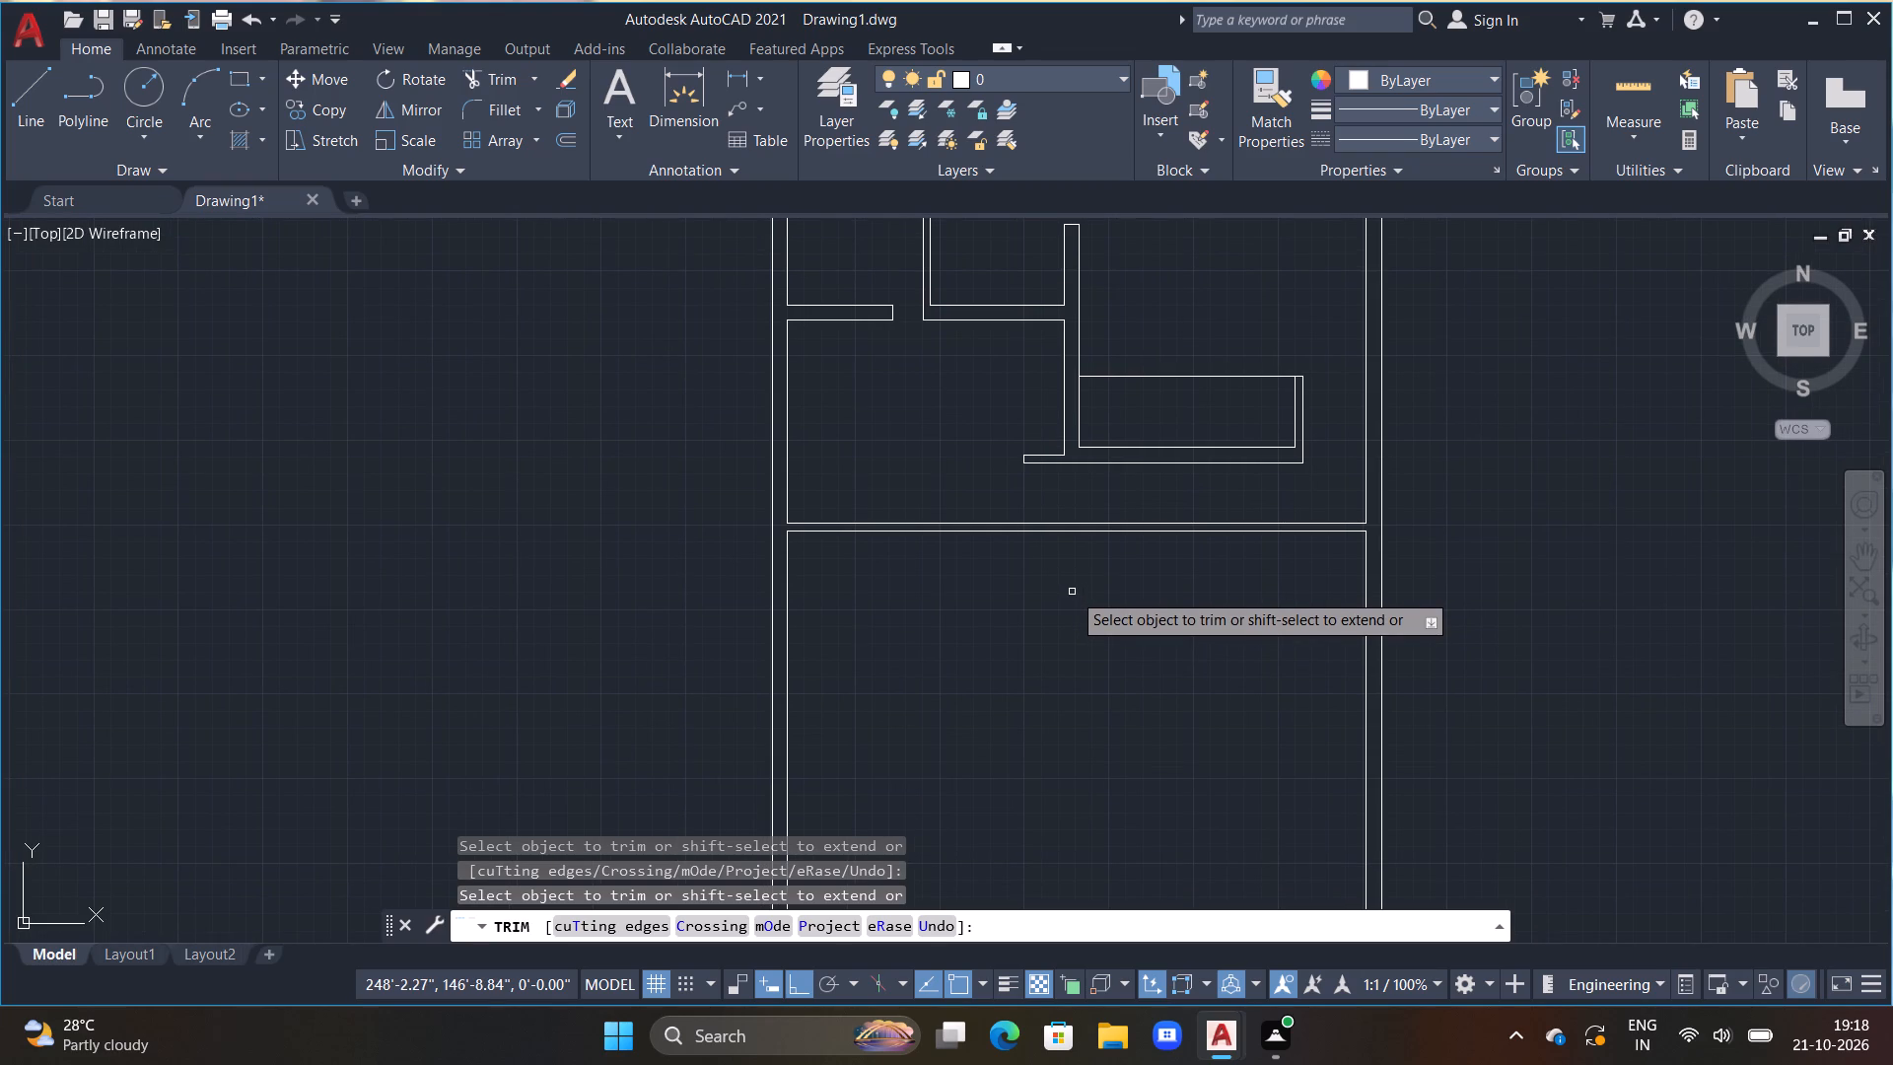
scroll(1045, 544, "up", 1)
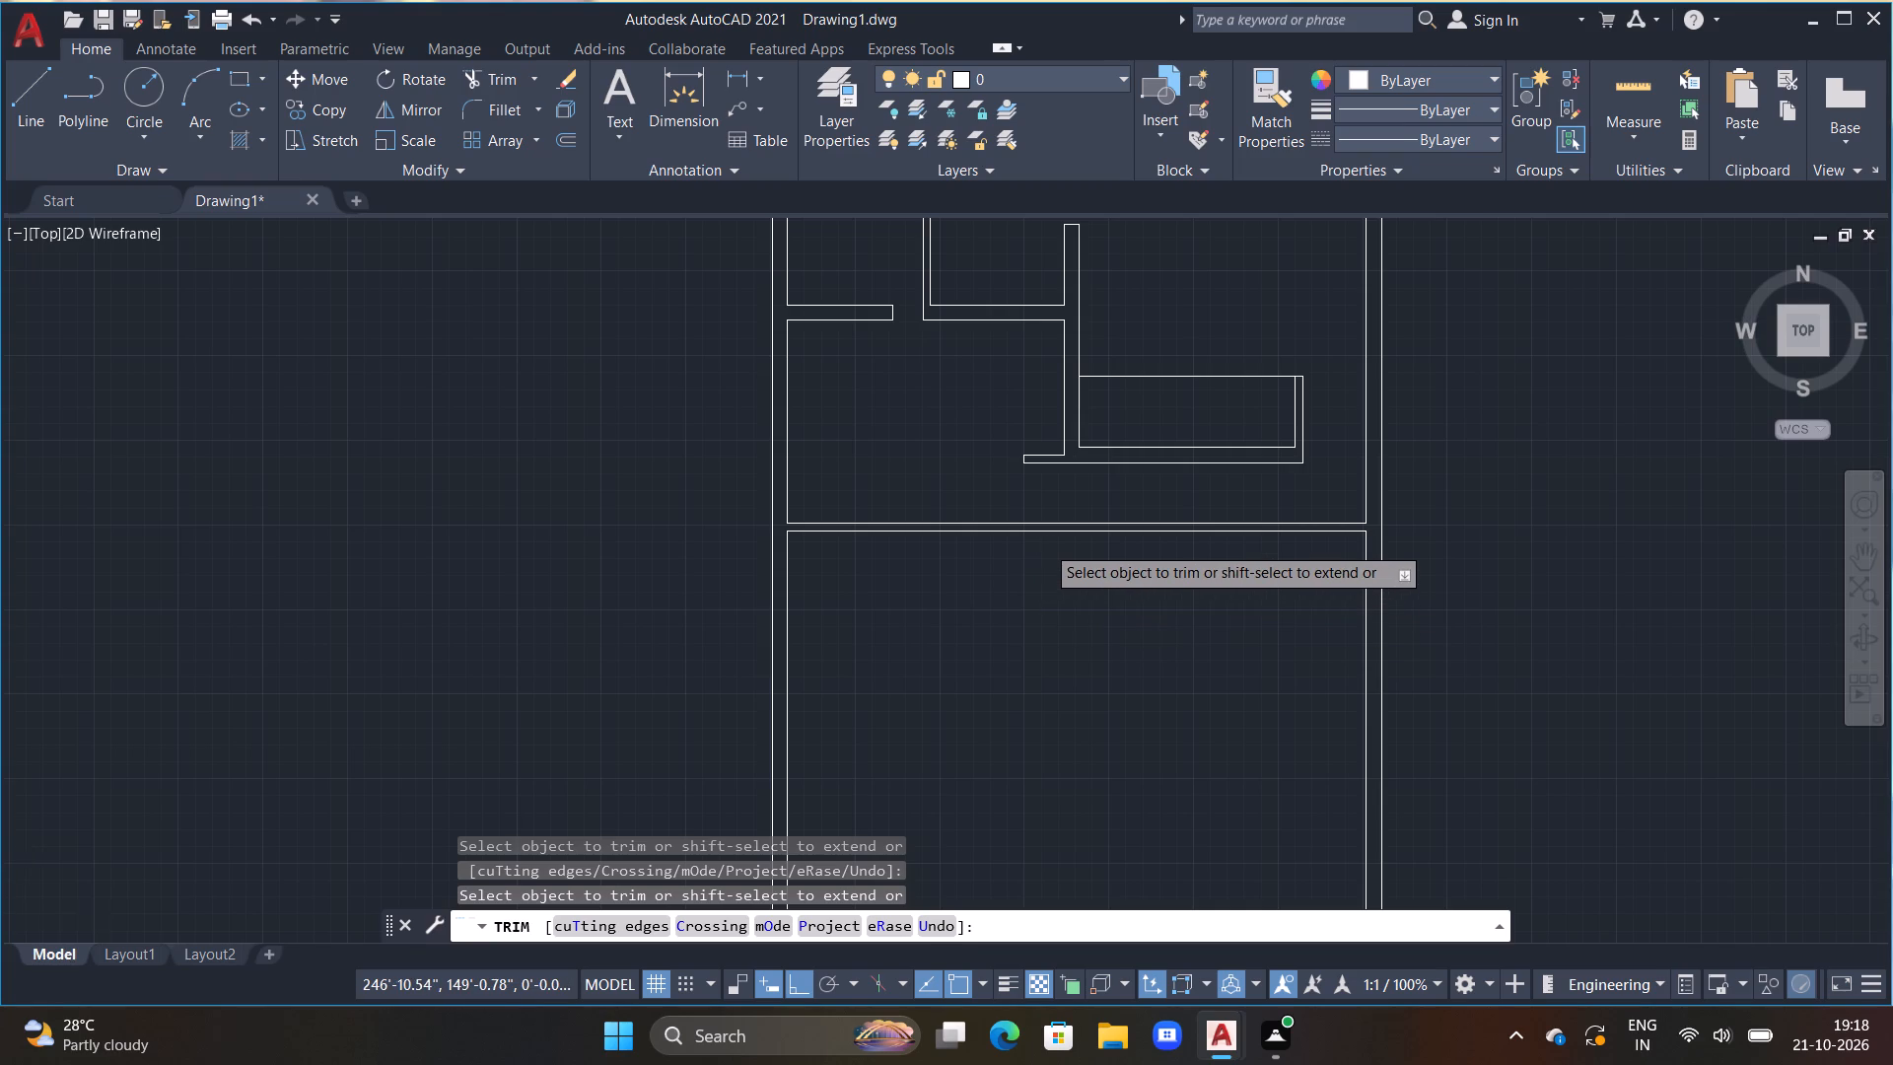
type("L")
key("space")
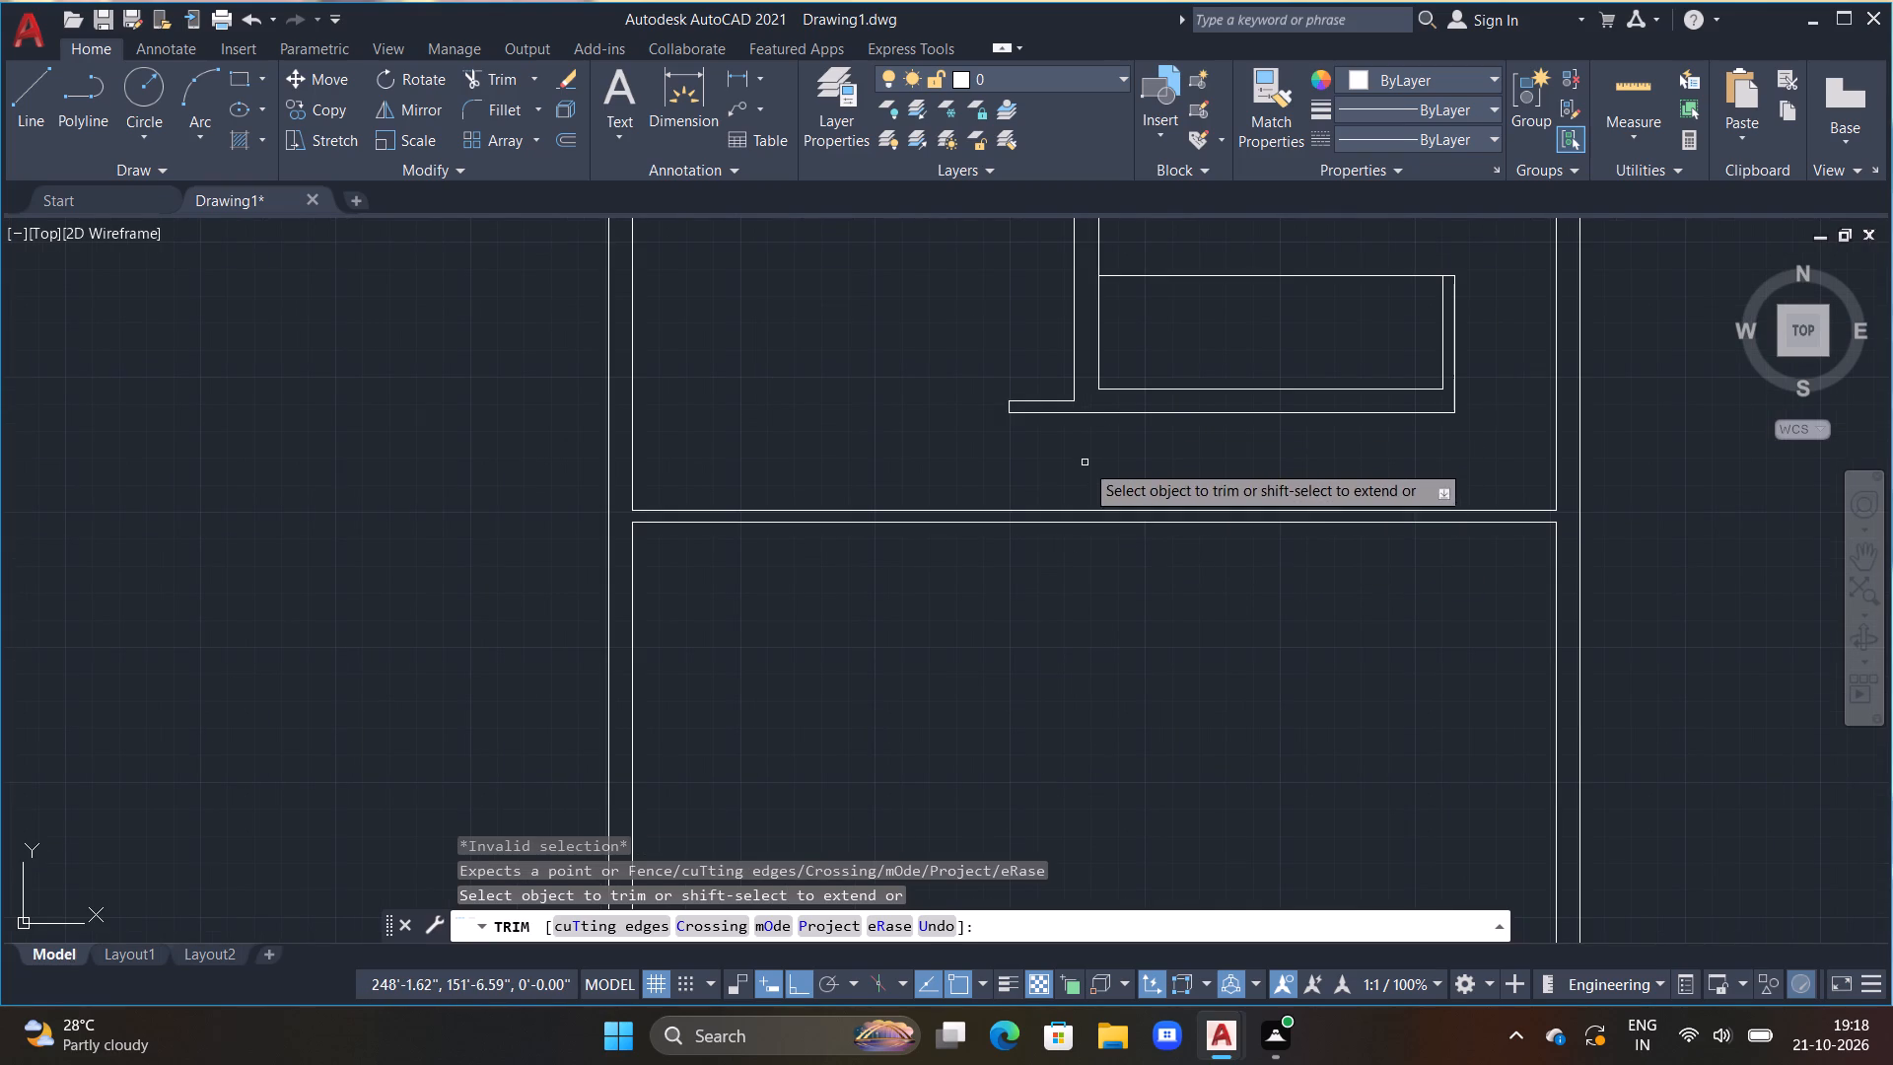
key("Escape")
key("Escape")
key("Escape")
key("Escape")
key("Escape")
key("Escape")
key("Escape")
key("Escape")
key("Escape")
key("Escape")
type("L")
key("space")
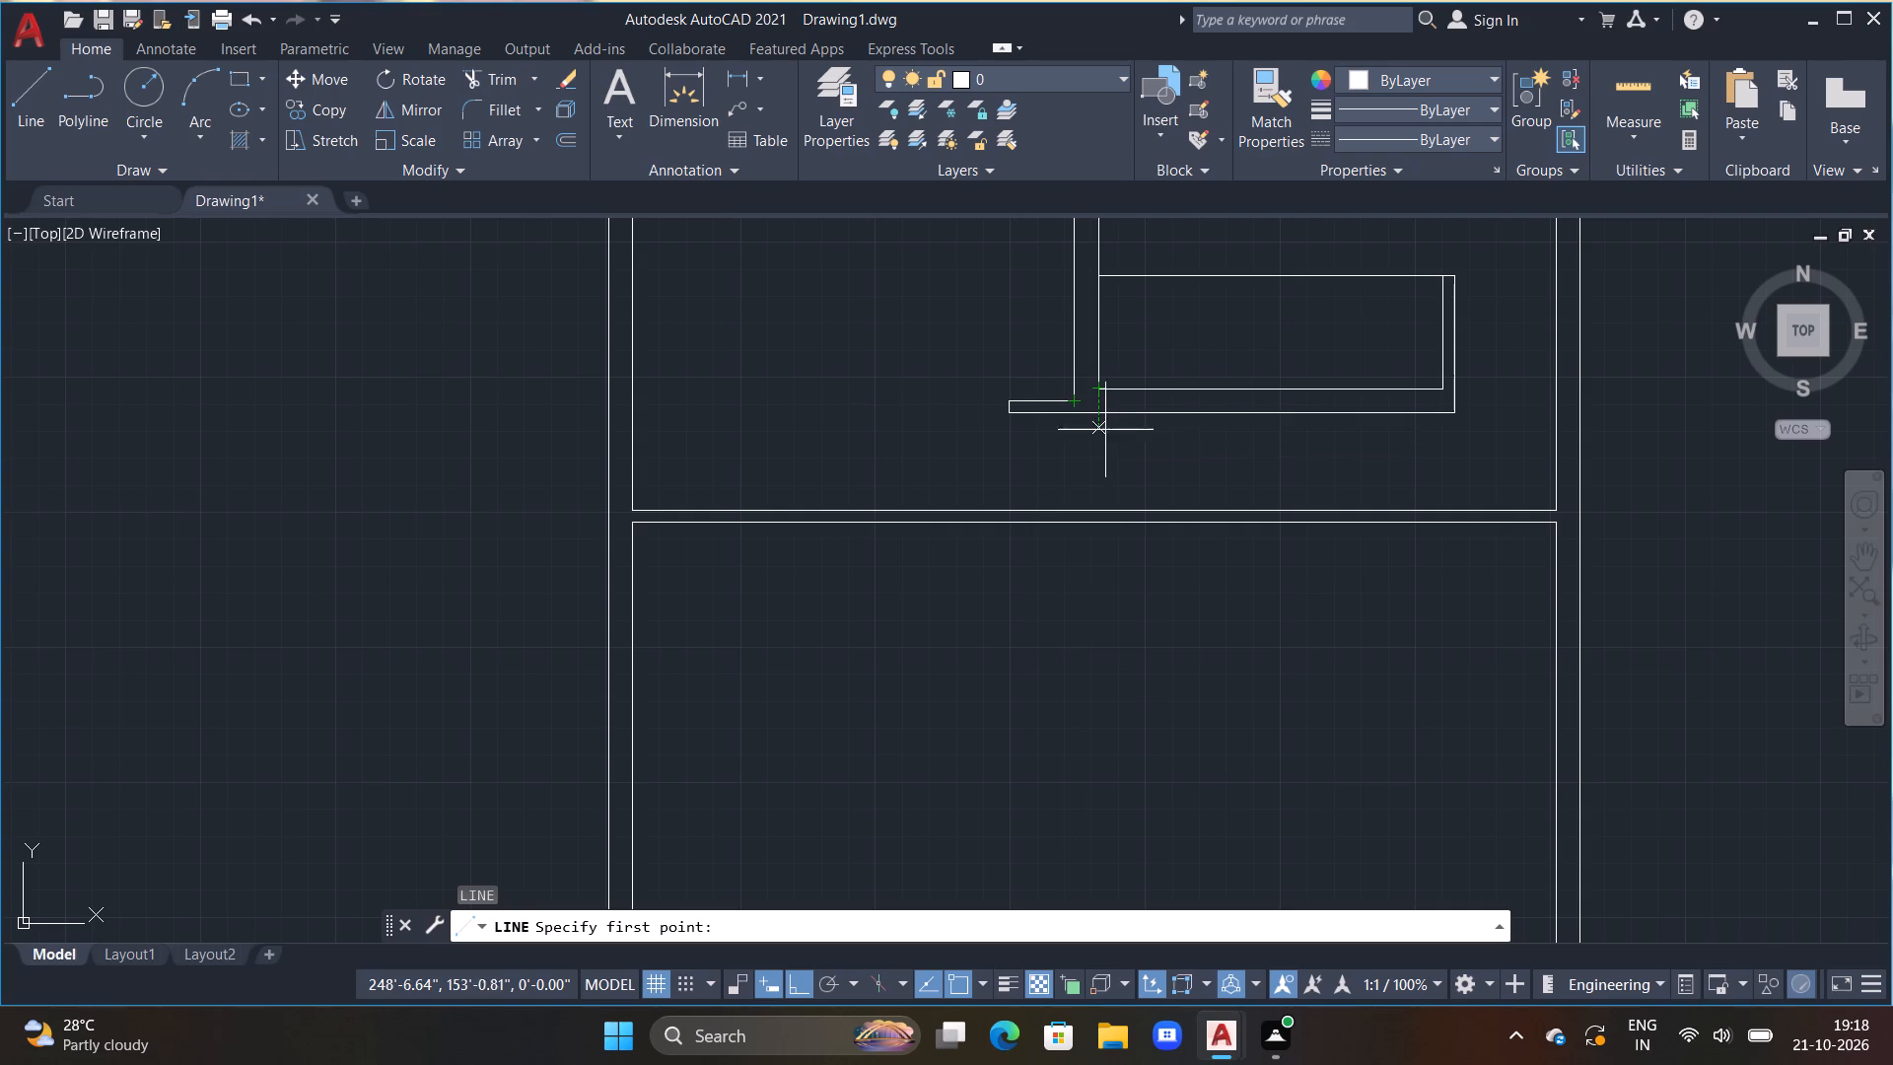
left_click(1102, 506)
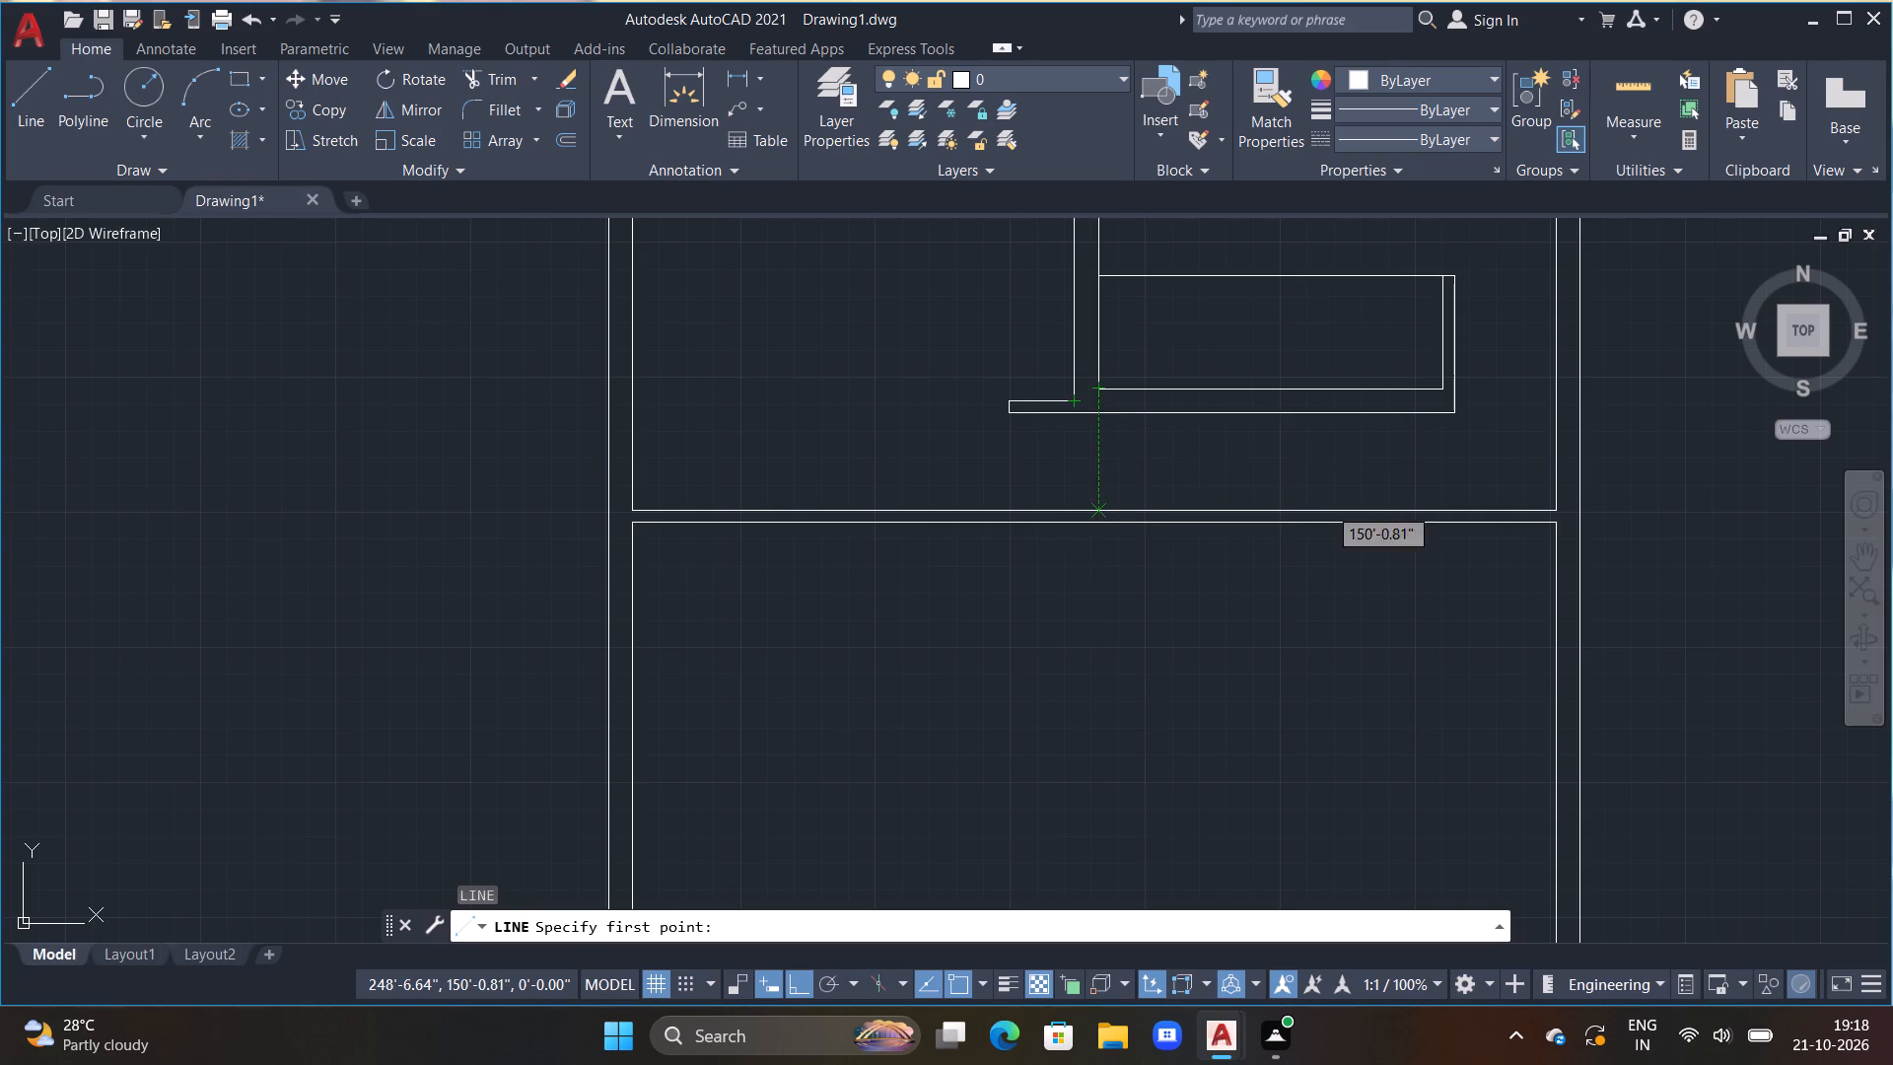
double_click(1097, 553)
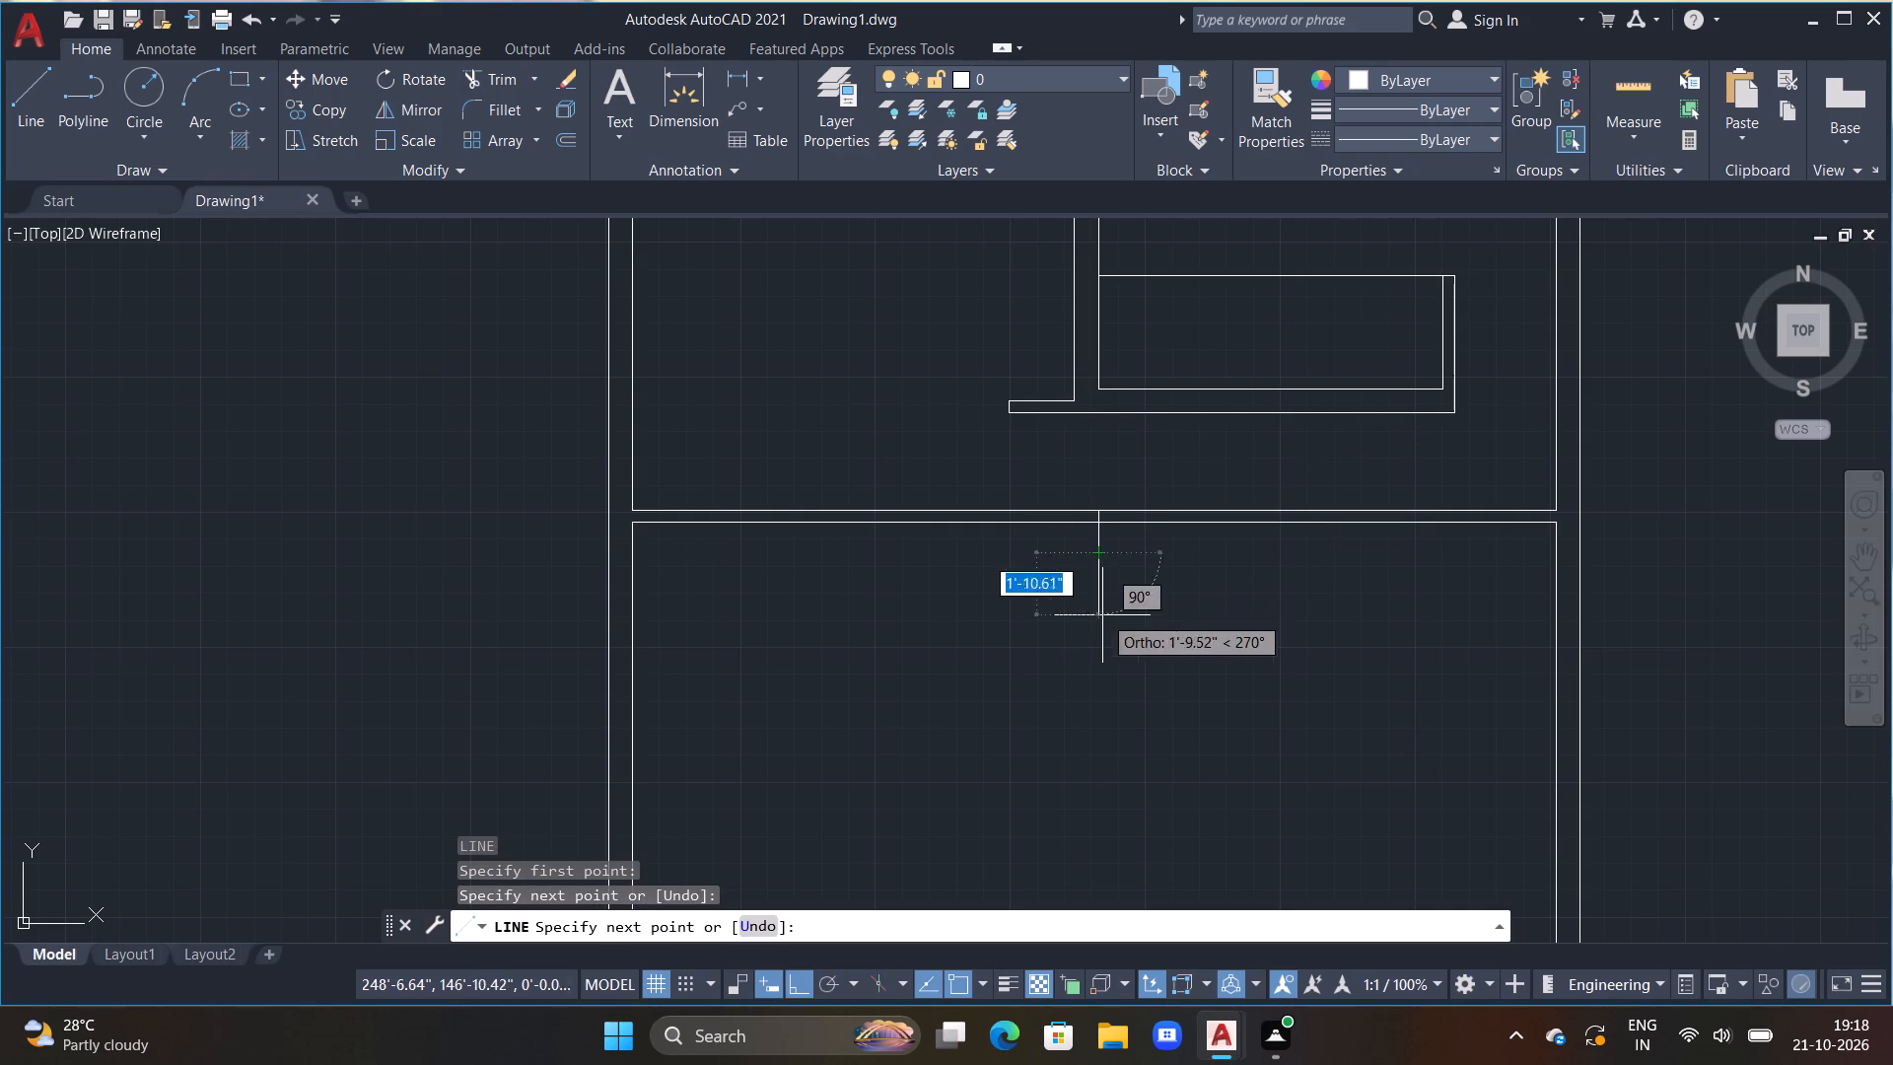
key("Escape")
Trim away the cross partition to the right of the short vertical line, plus that line's overhang below it.
scroll(1101, 623, "down", 1)
type("TR")
key("space")
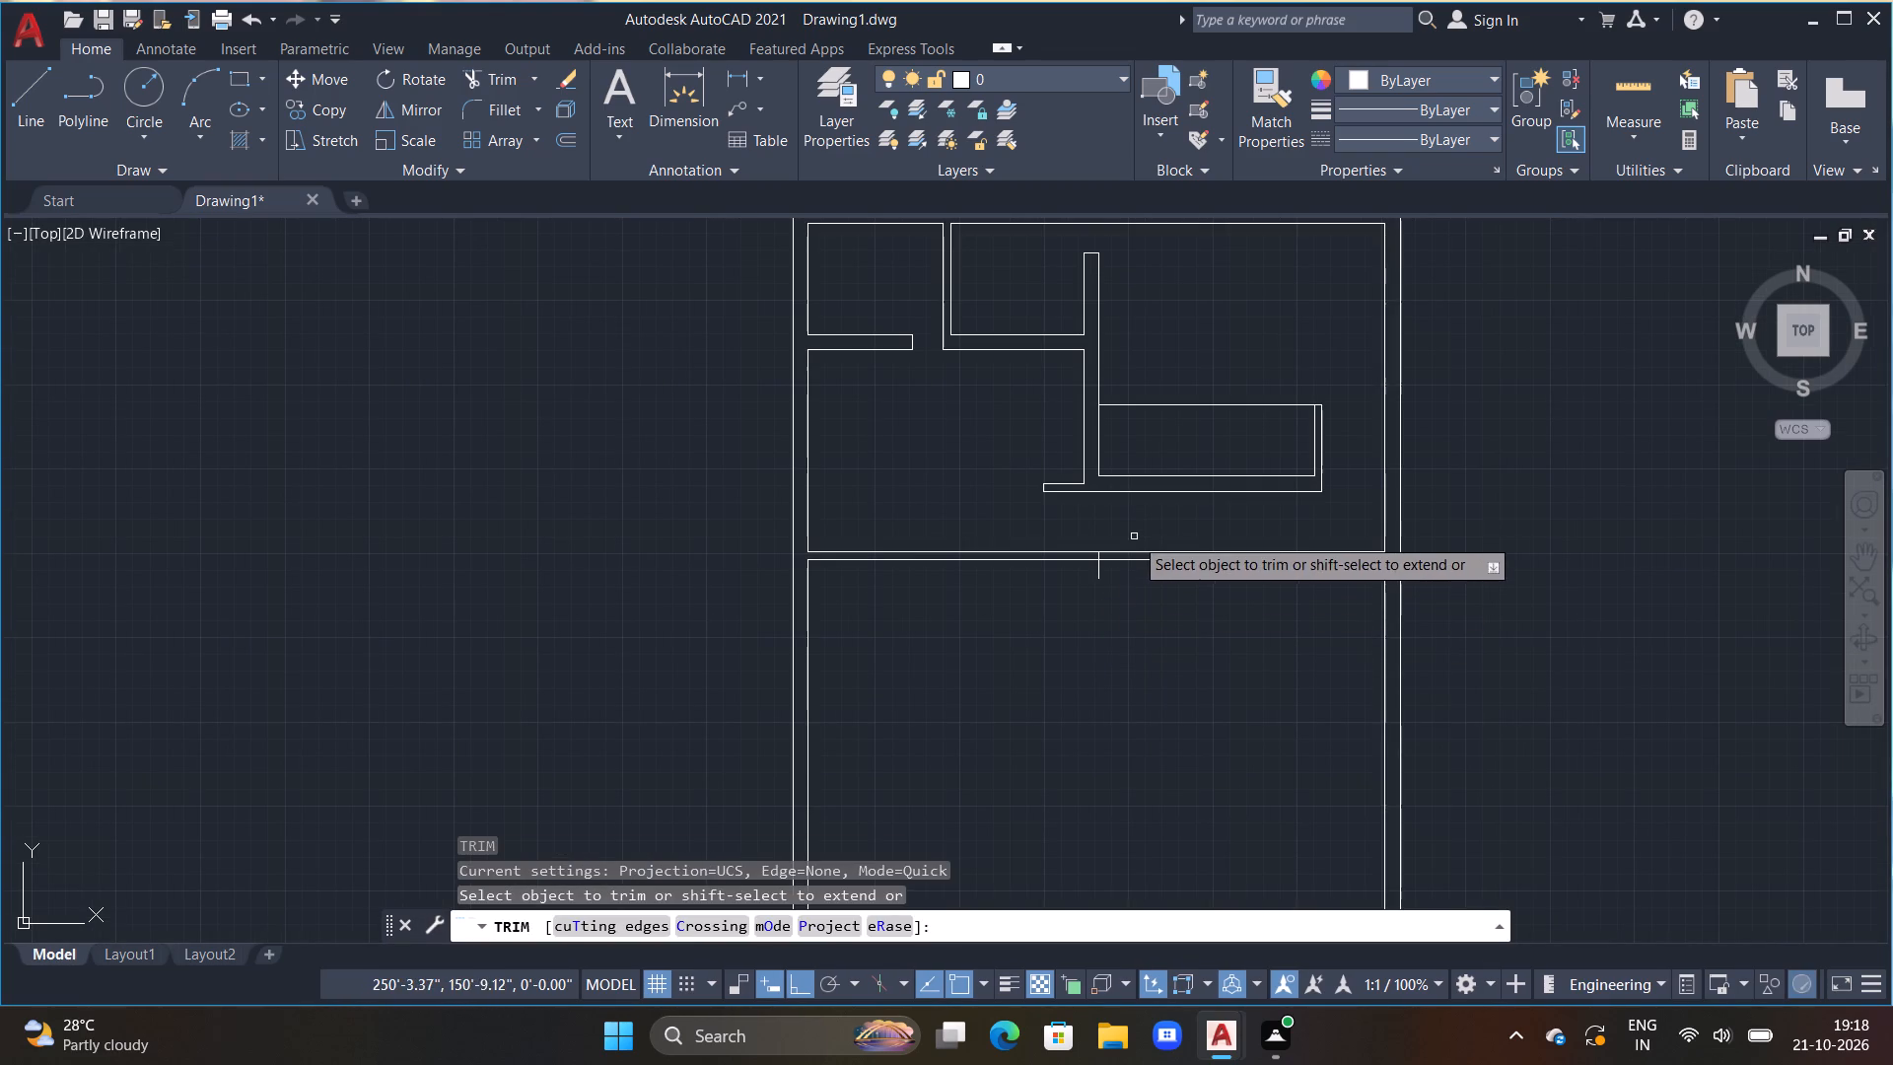
left_click_drag(1134, 535, 1125, 581)
left_click(1098, 573)
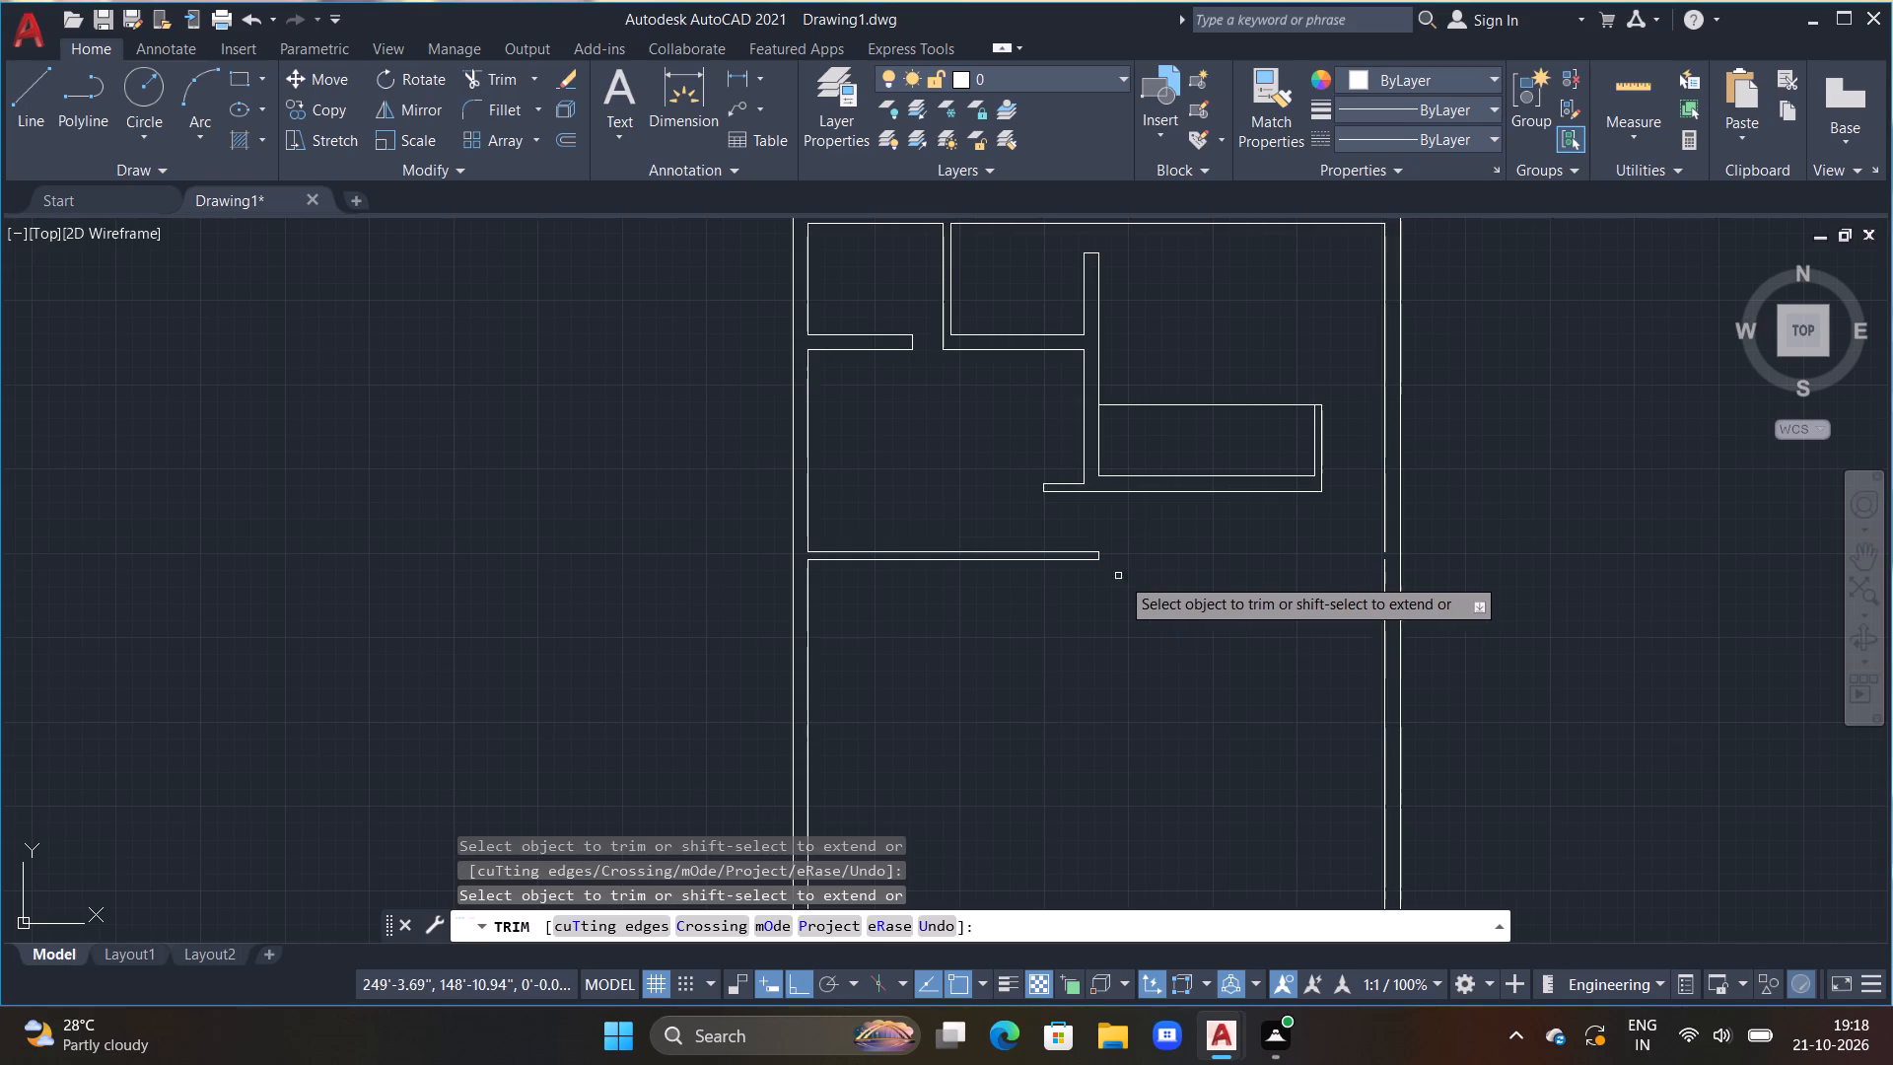
key("Escape")
key("Escape")
key("Escape")
scroll(1419, 542, "up", 1)
key("Escape")
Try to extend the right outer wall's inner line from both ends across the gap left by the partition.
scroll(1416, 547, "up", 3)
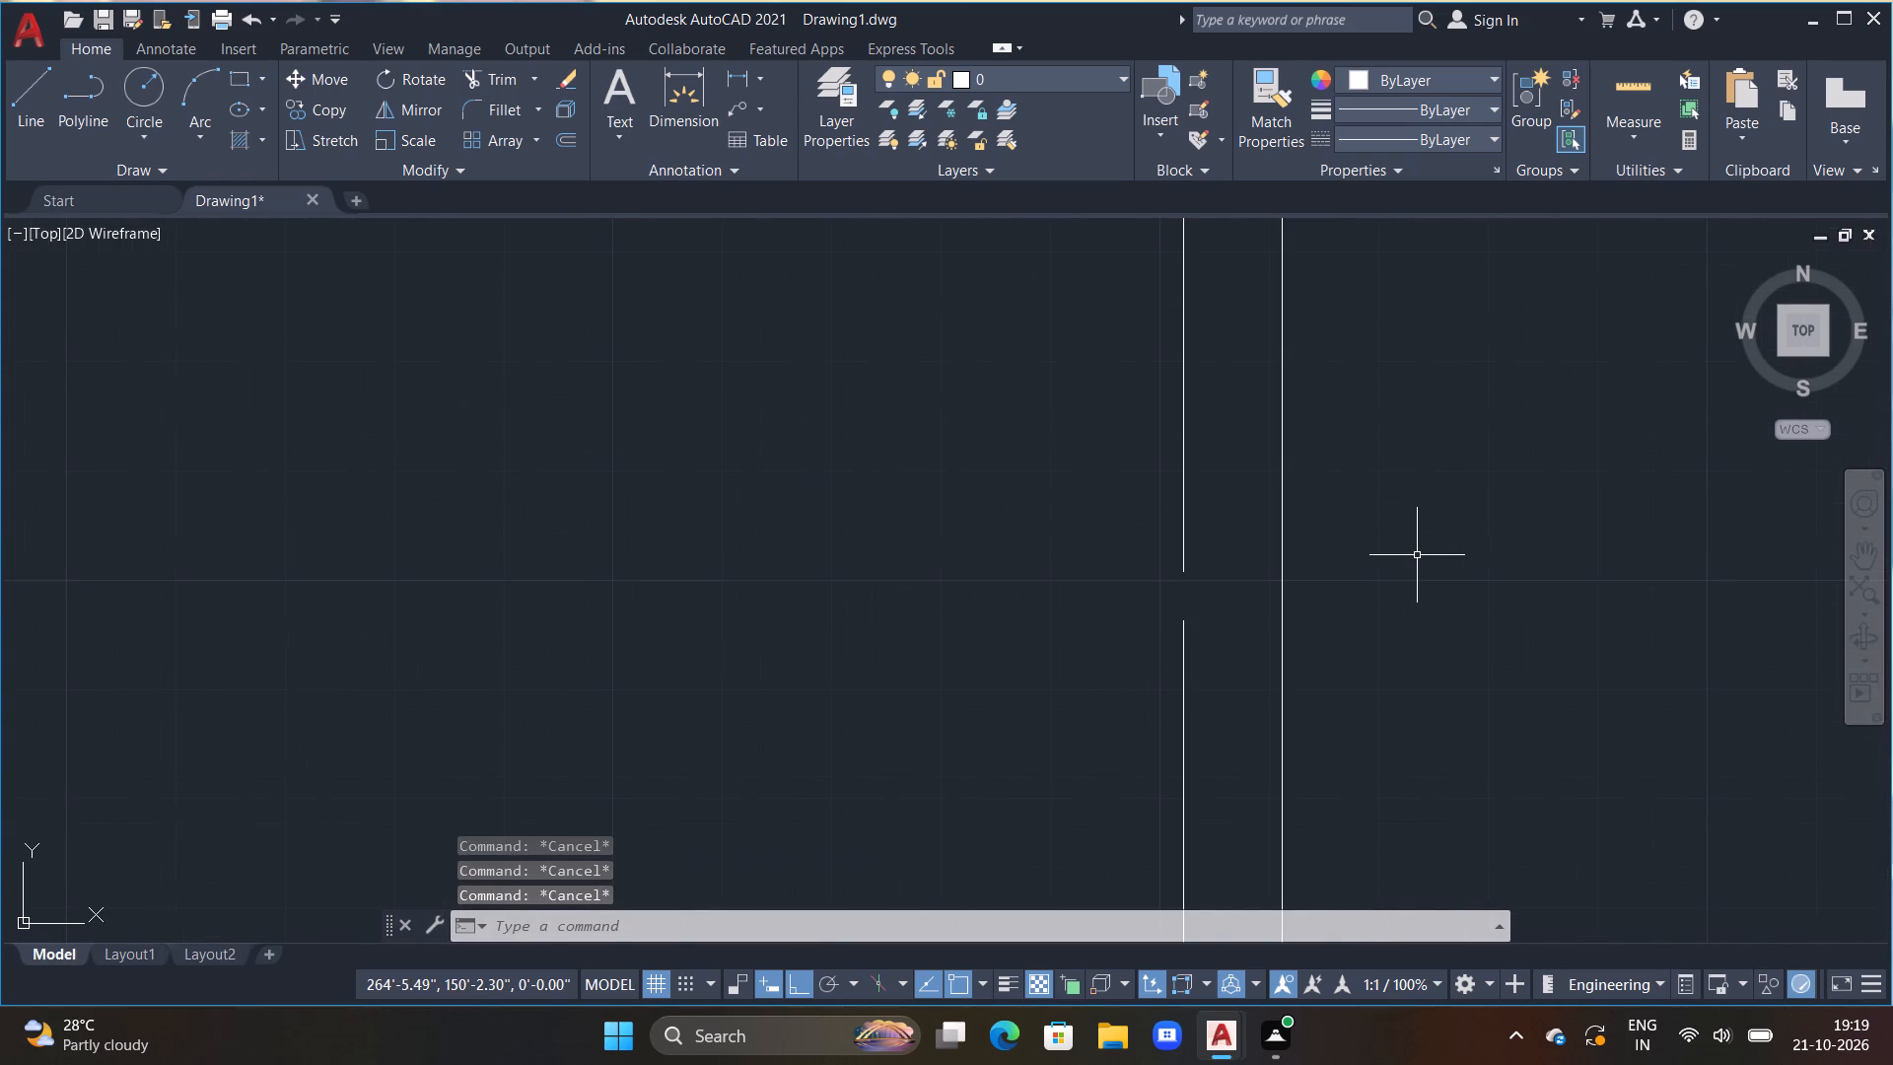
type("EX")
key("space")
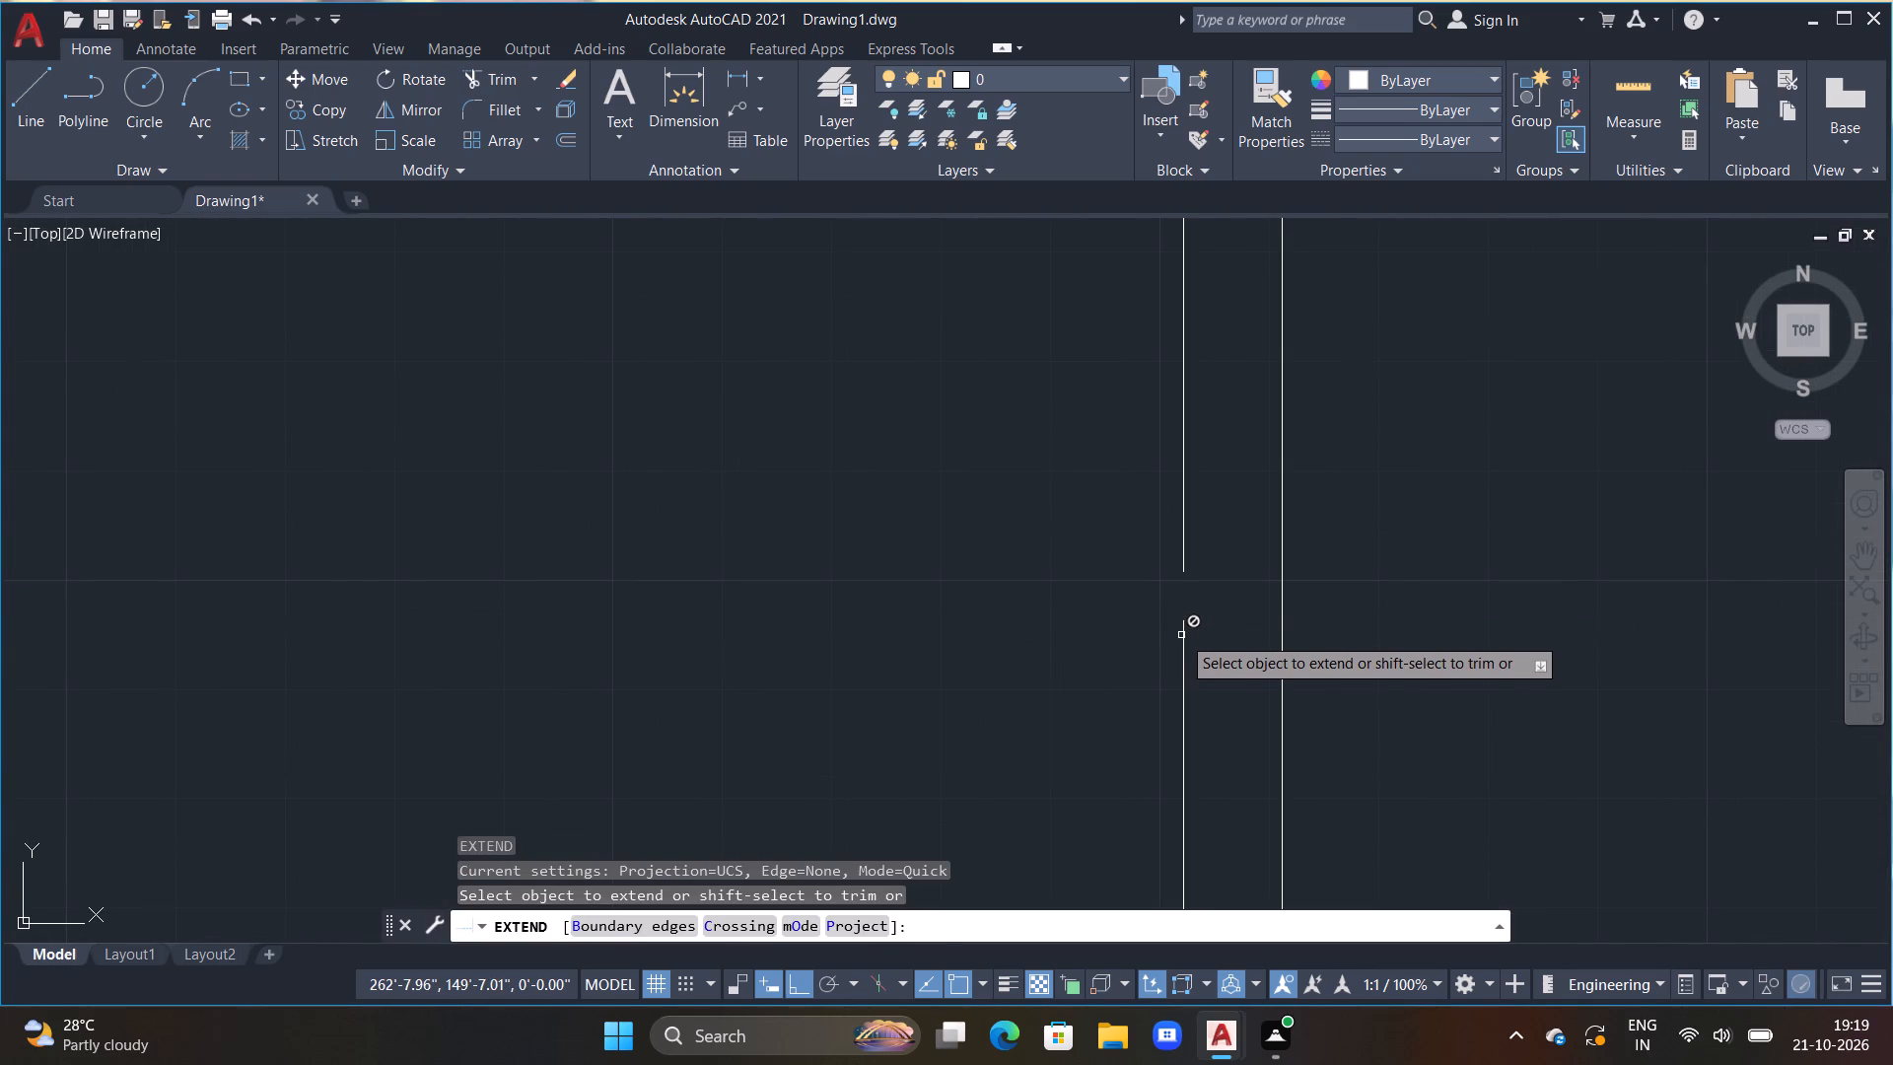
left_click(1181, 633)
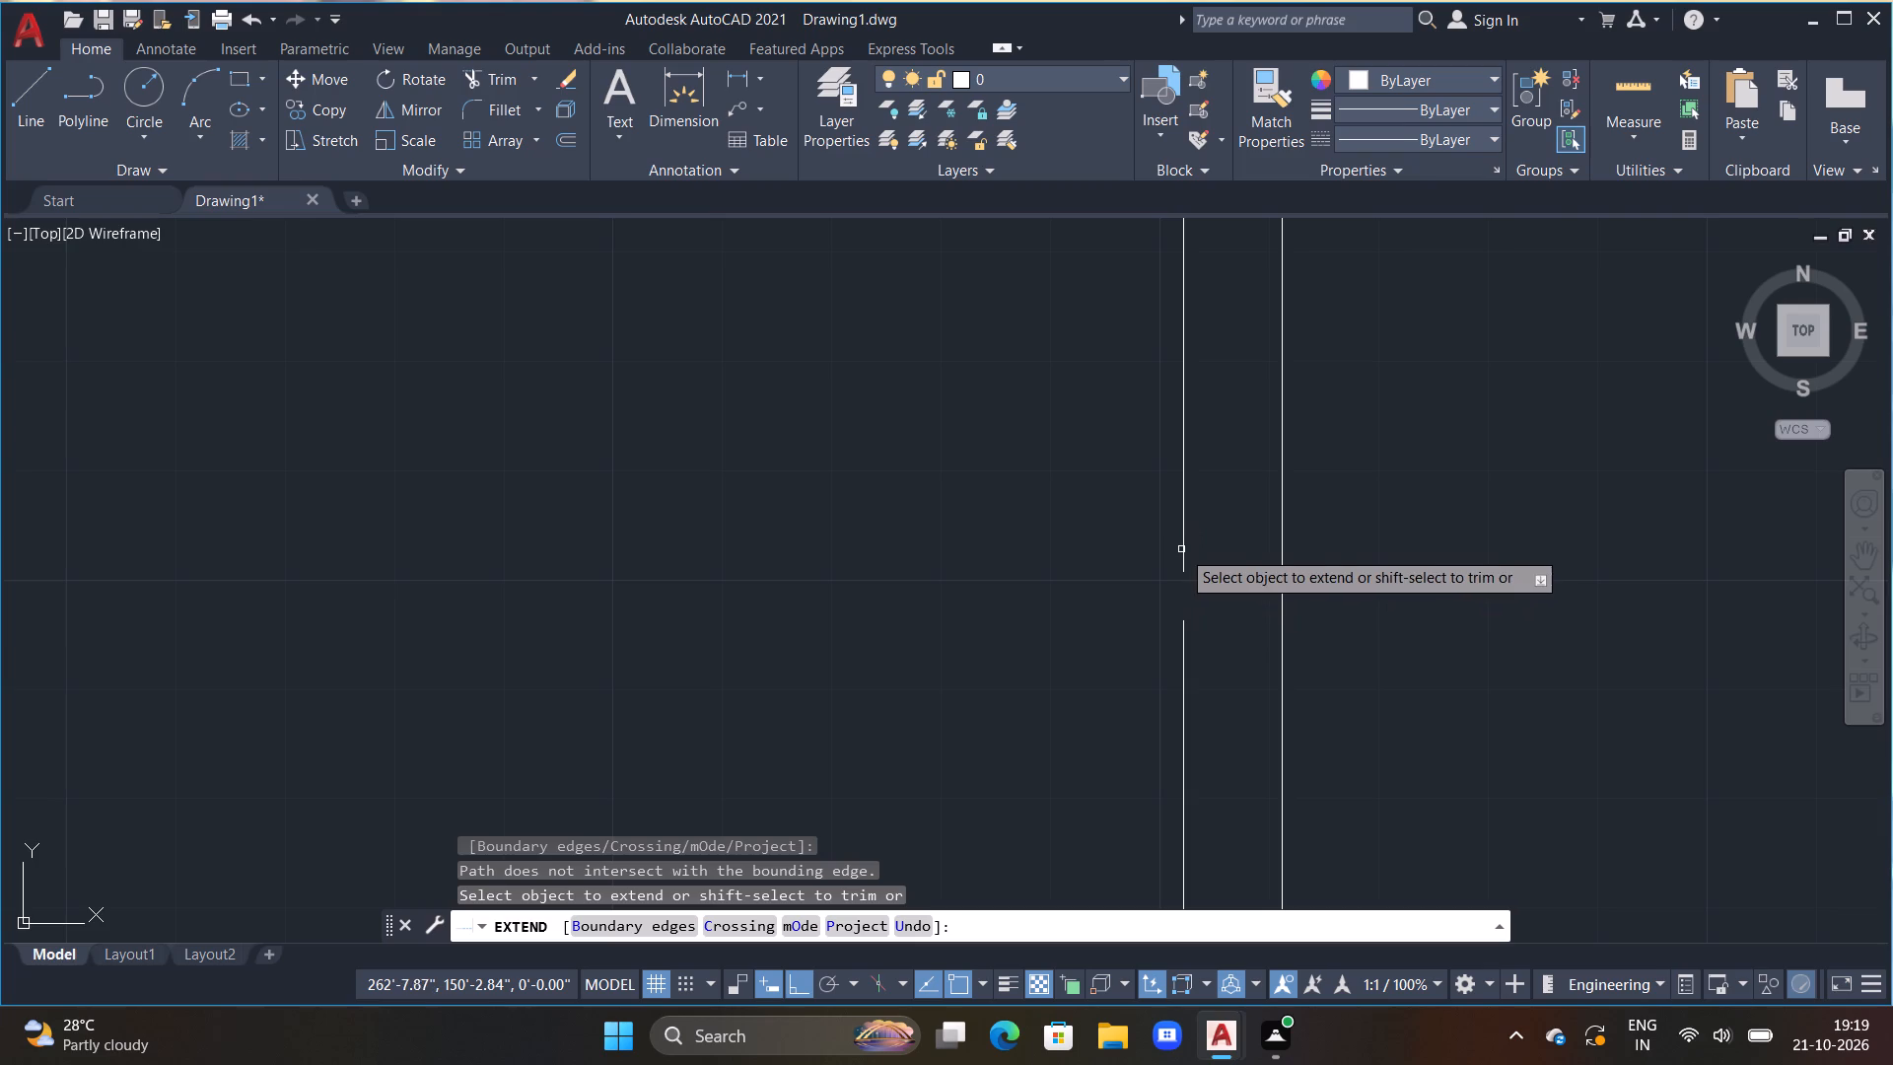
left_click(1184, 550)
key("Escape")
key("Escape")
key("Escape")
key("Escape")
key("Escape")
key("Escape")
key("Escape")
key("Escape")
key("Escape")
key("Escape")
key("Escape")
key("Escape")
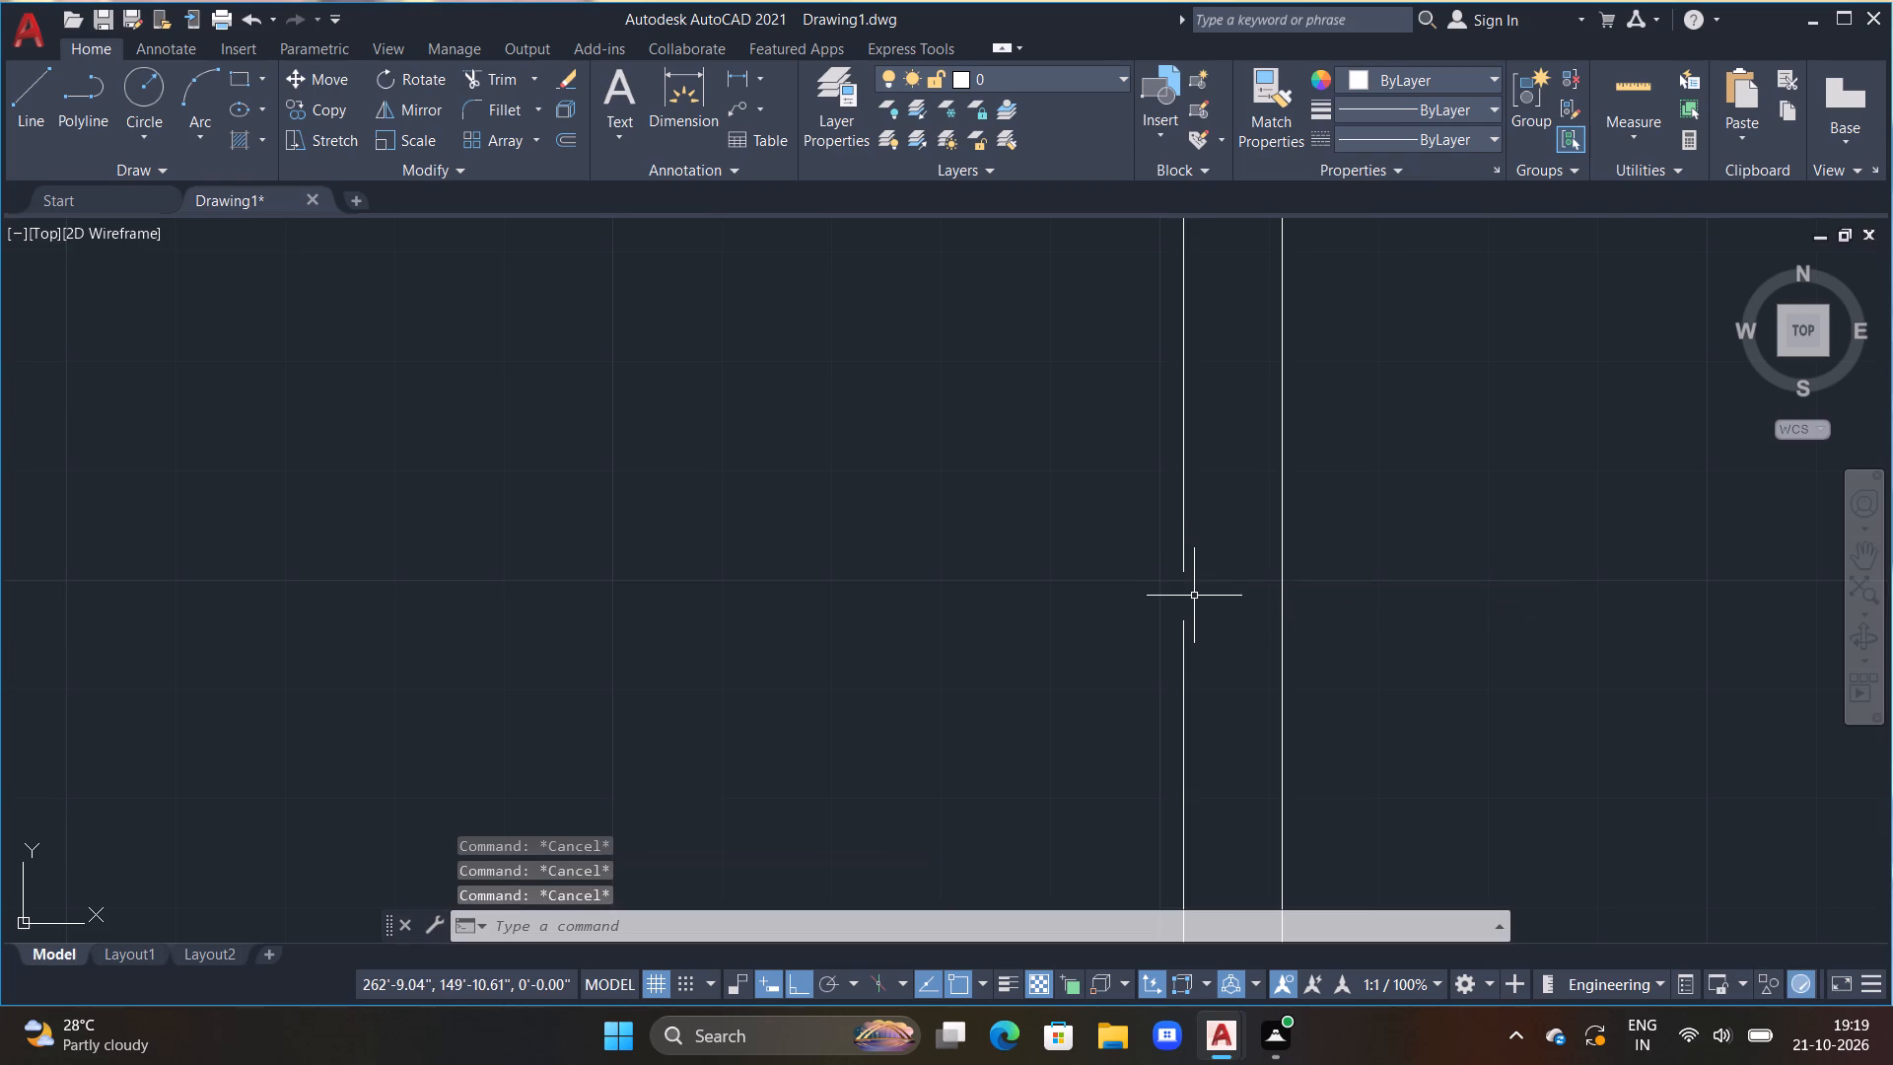
Draw a line closing the gap in the right outer wall's inner line.
type("L")
key("space")
double_click(1183, 623)
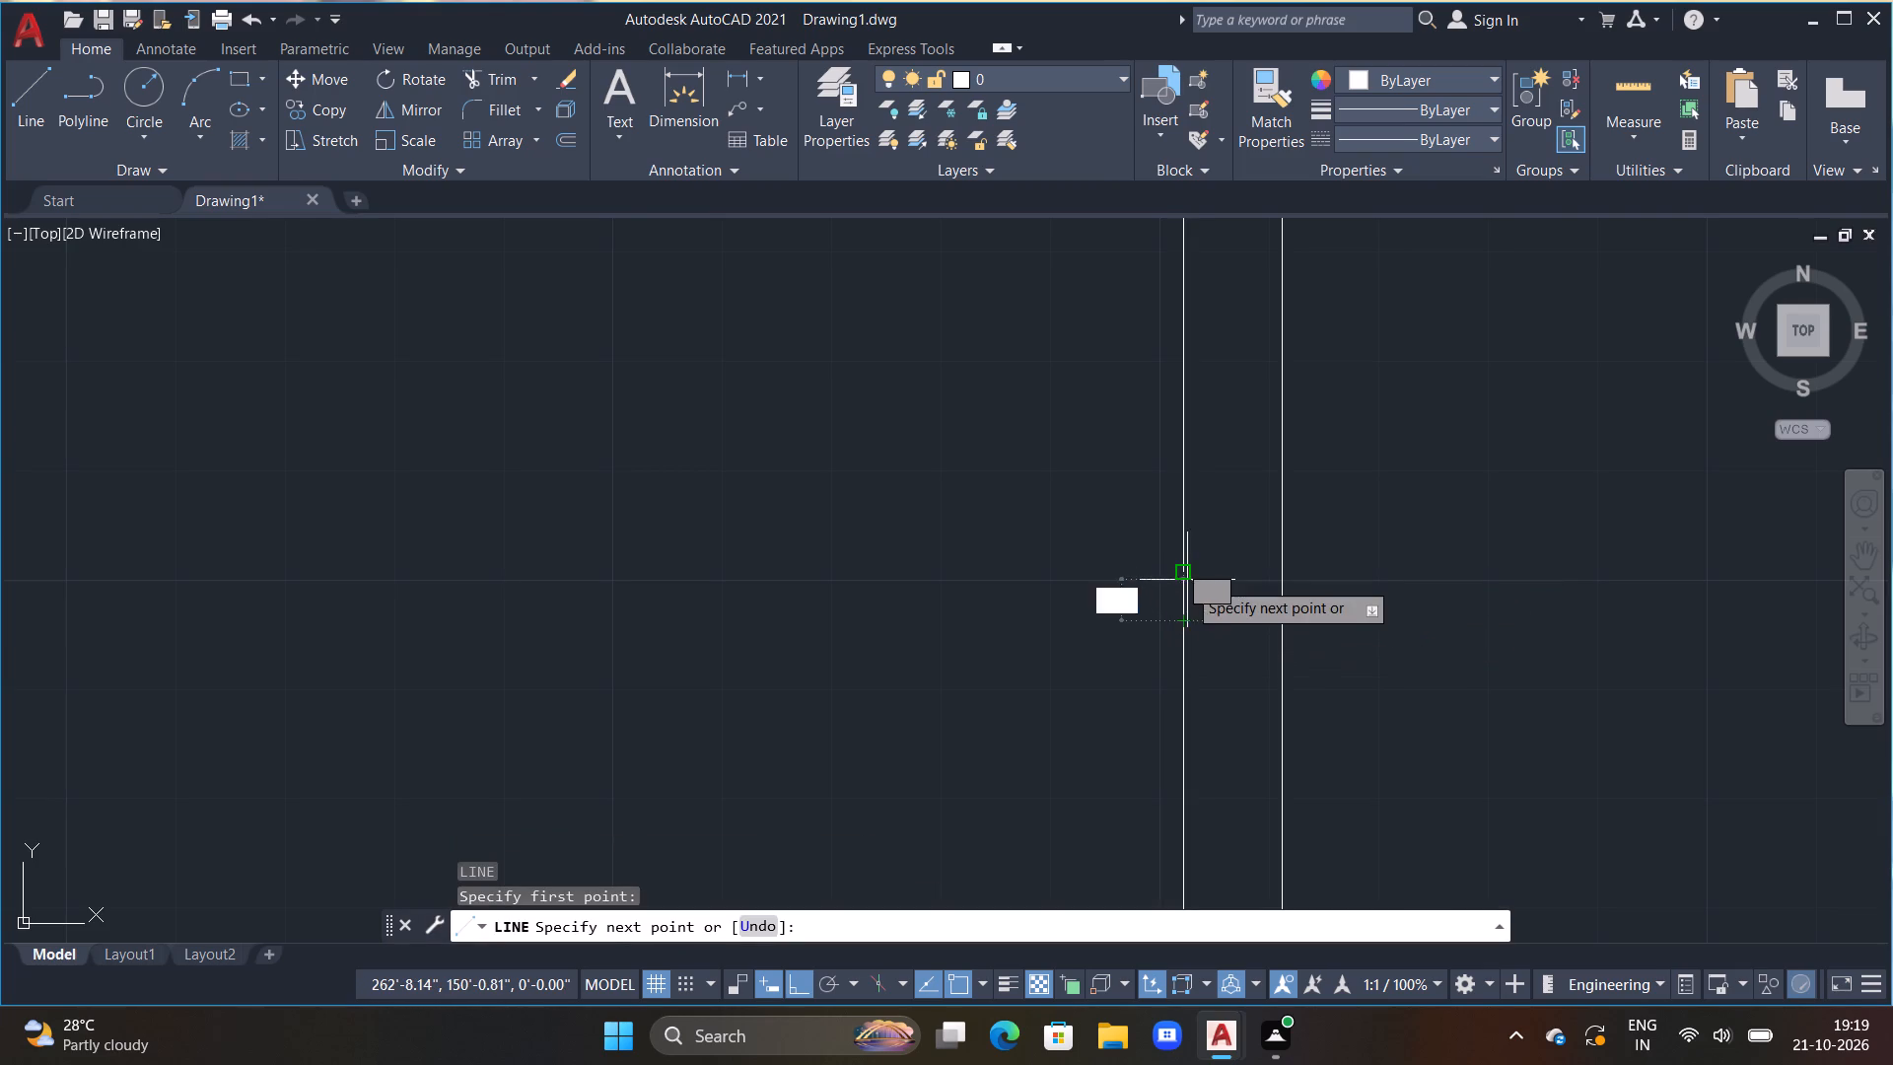
left_click(1183, 573)
key("Escape")
Draw a vertical line about 7'-4" up from the short stub's lower-left corner, crossing the horizontal partition's lower line.
scroll(1176, 609, "down", 3)
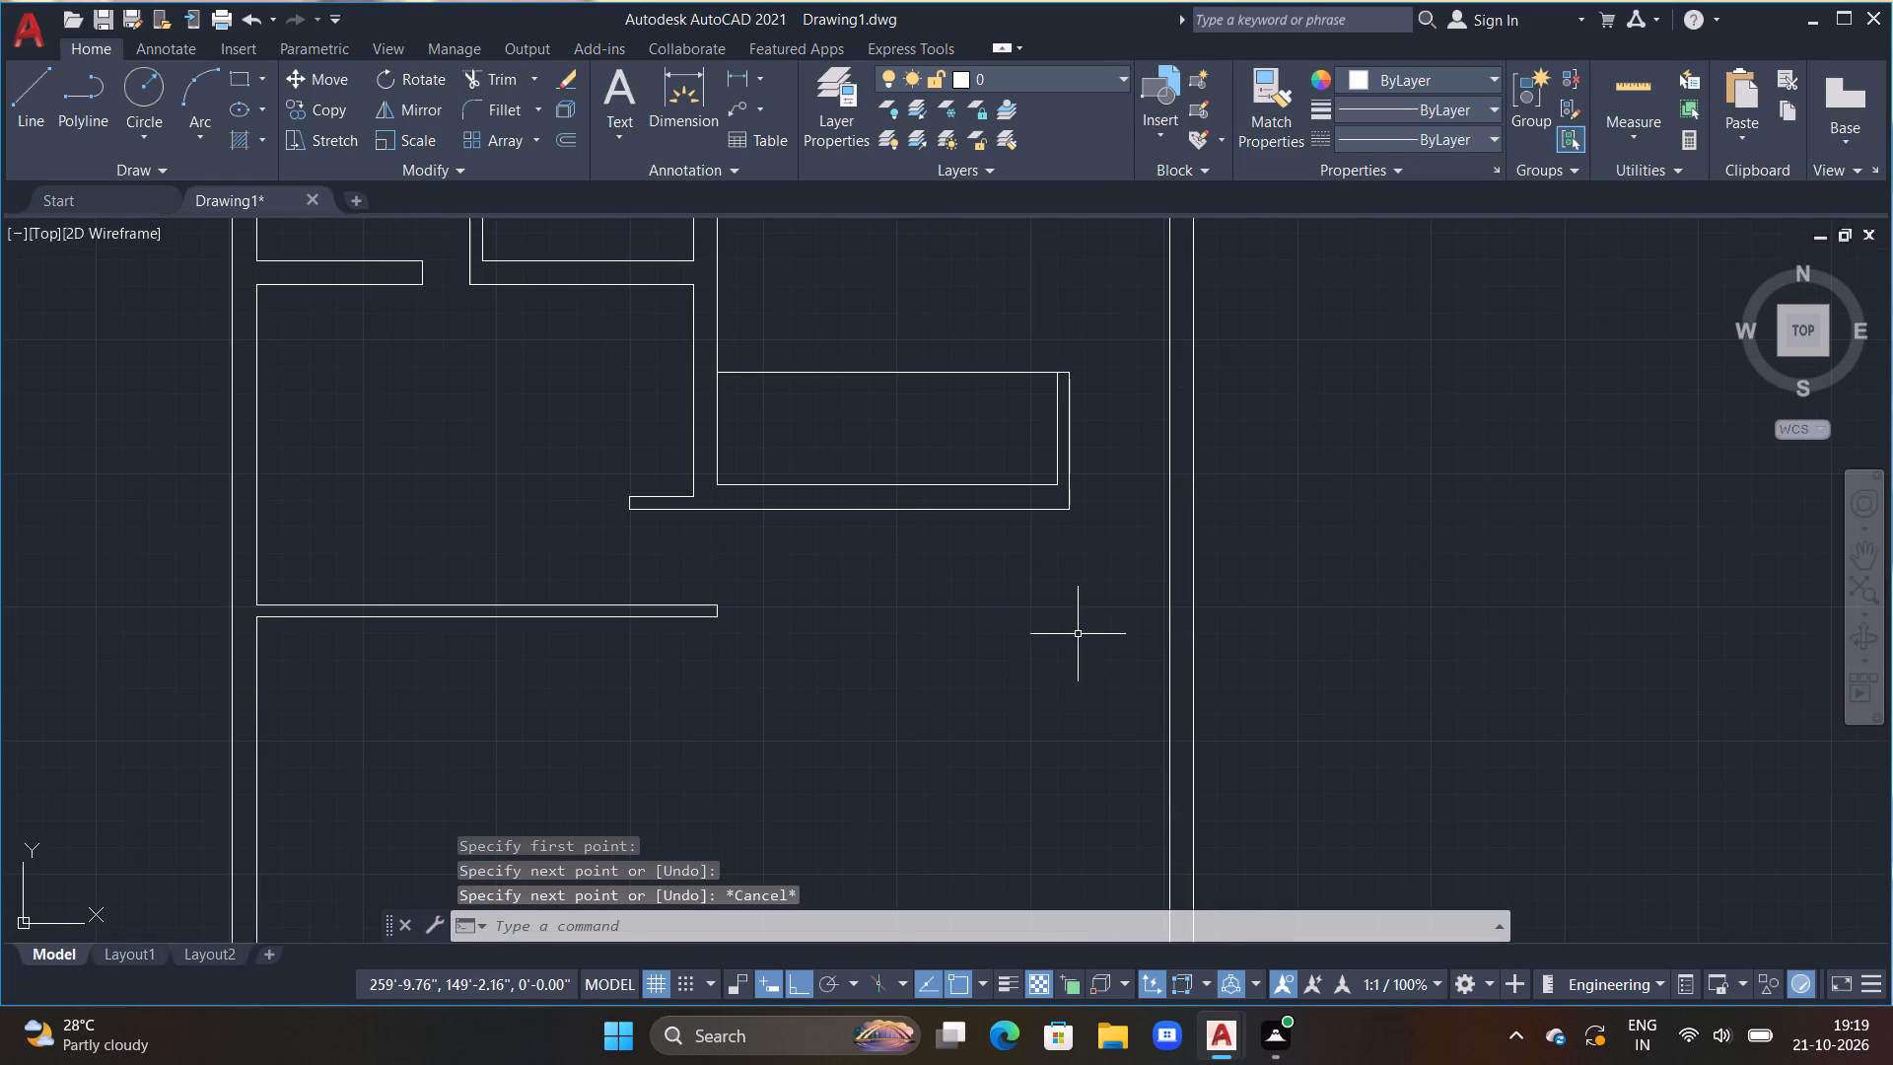
scroll(966, 665, "down", 1)
middle_click_drag(972, 665, 1147, 553)
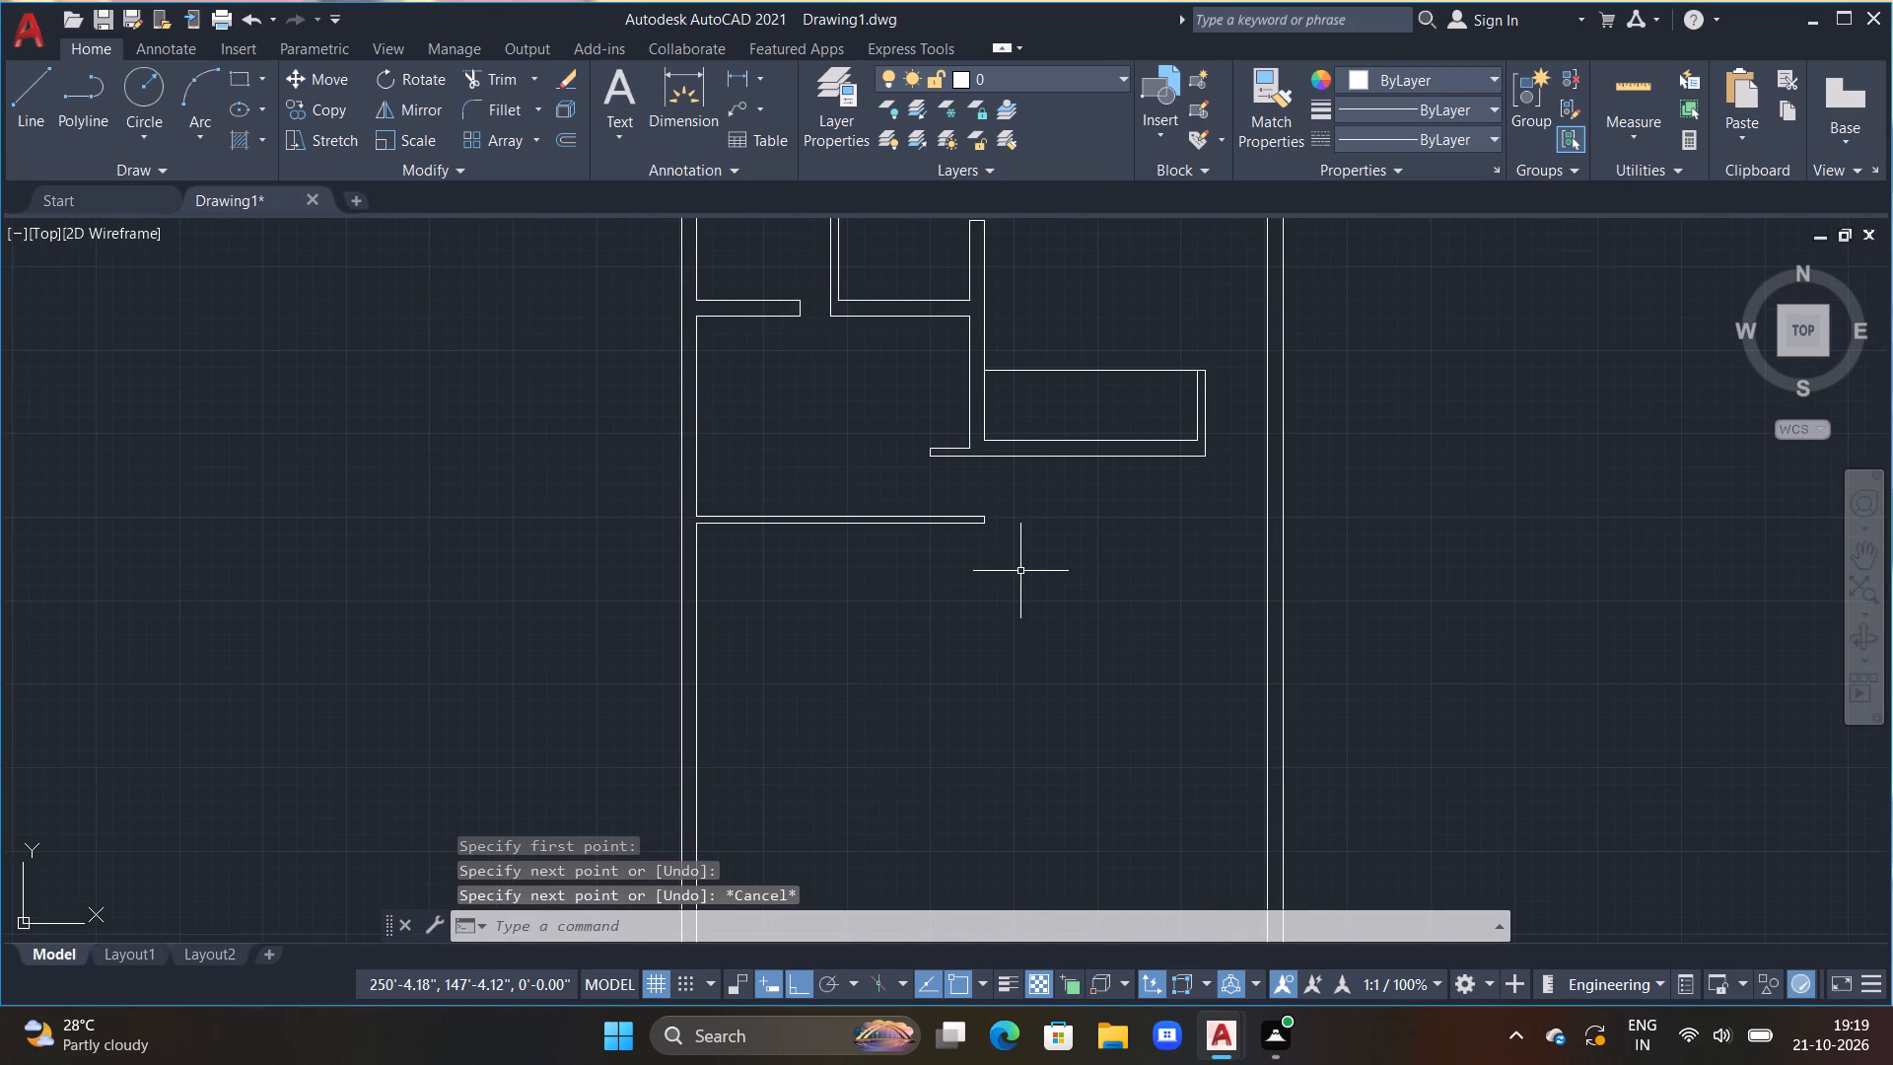
middle_click_drag(903, 455, 911, 556)
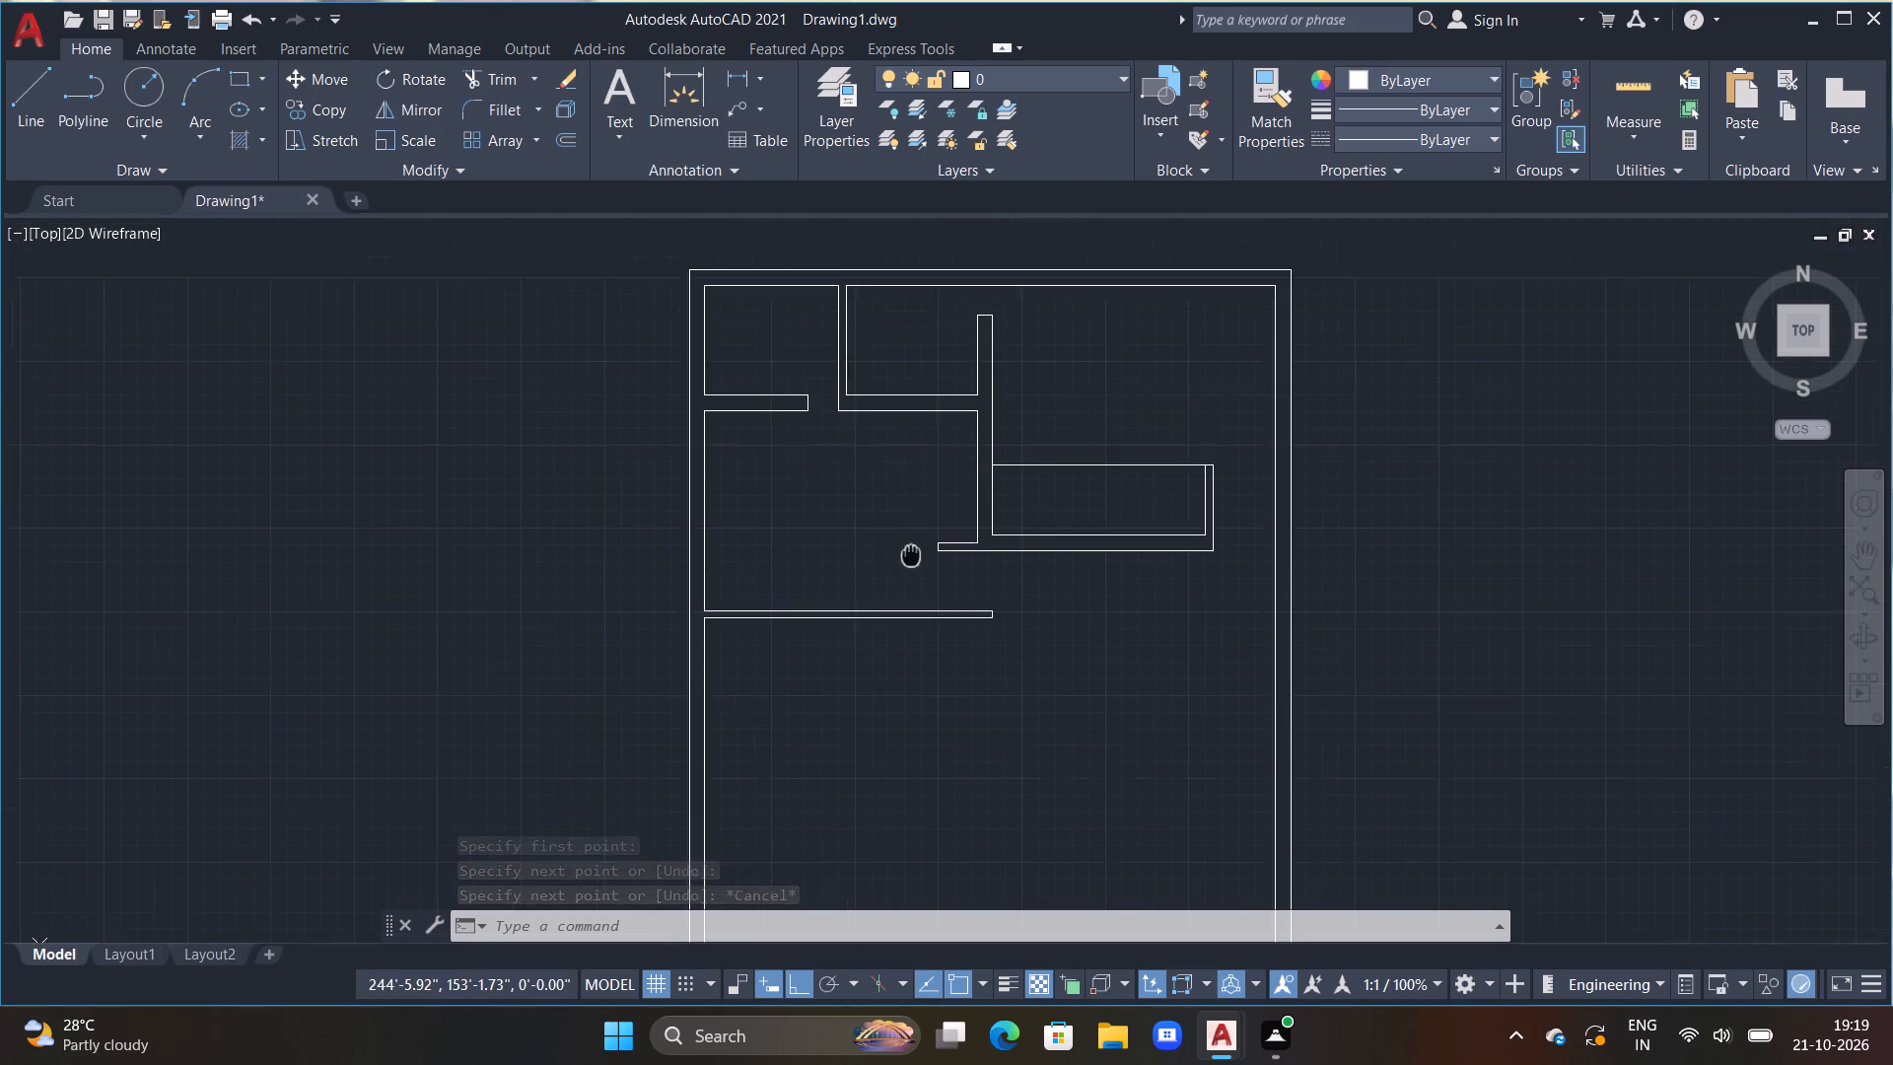
middle_click_drag(911, 556, 912, 572)
scroll(910, 547, "up", 2)
middle_click_drag(910, 546, 901, 583)
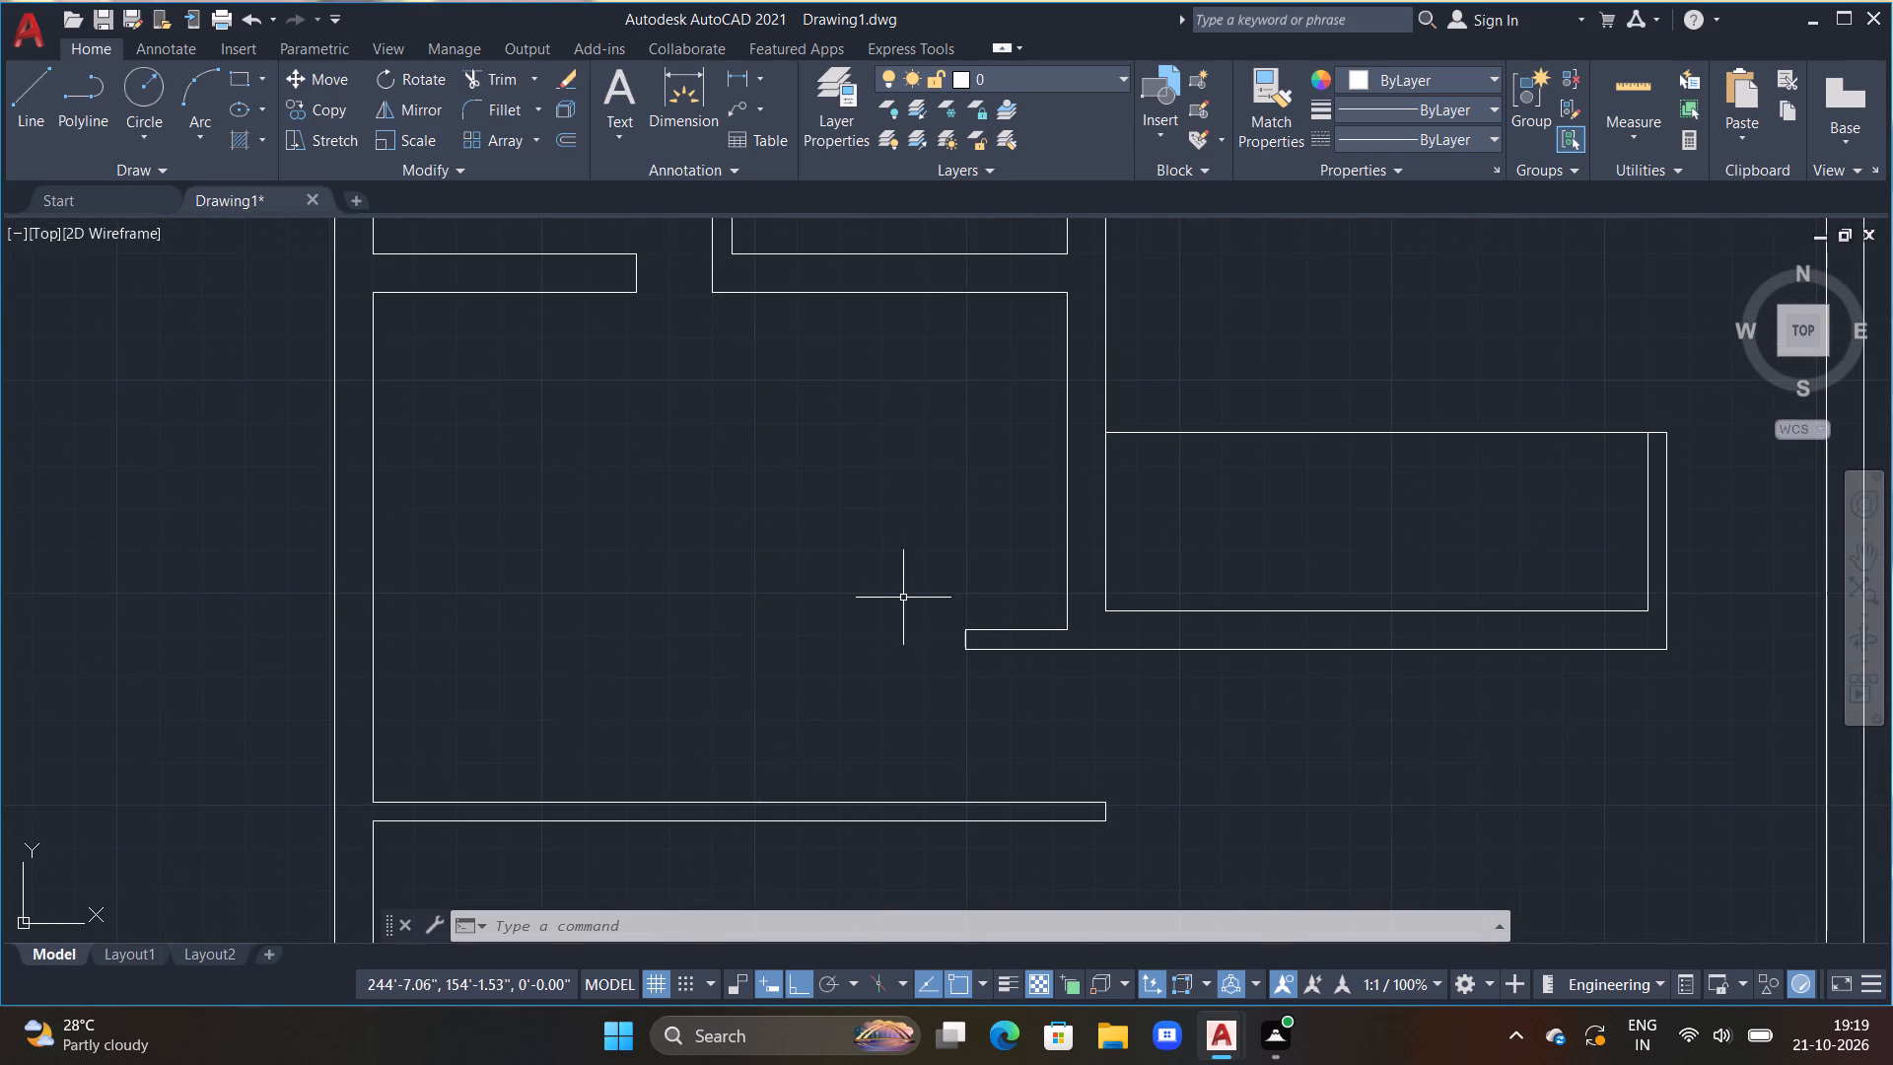
type("L")
key("space")
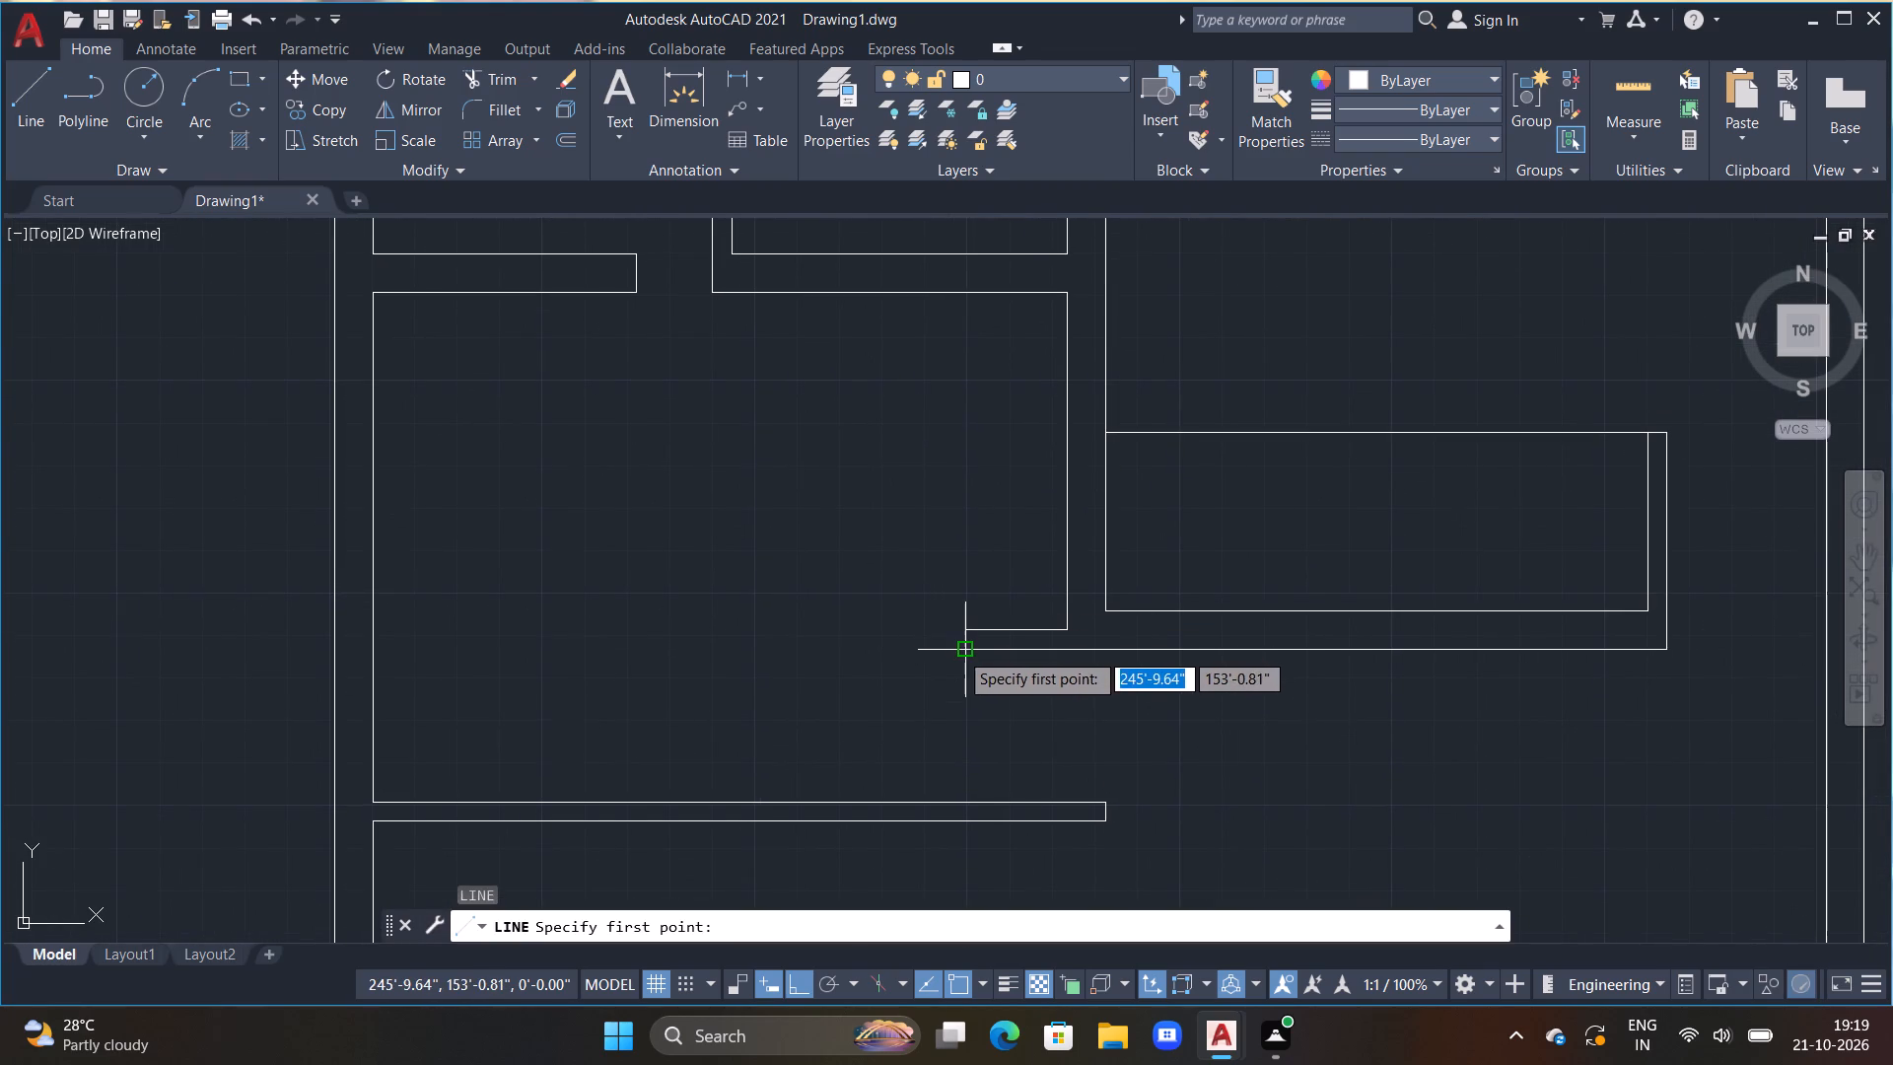
left_click(960, 651)
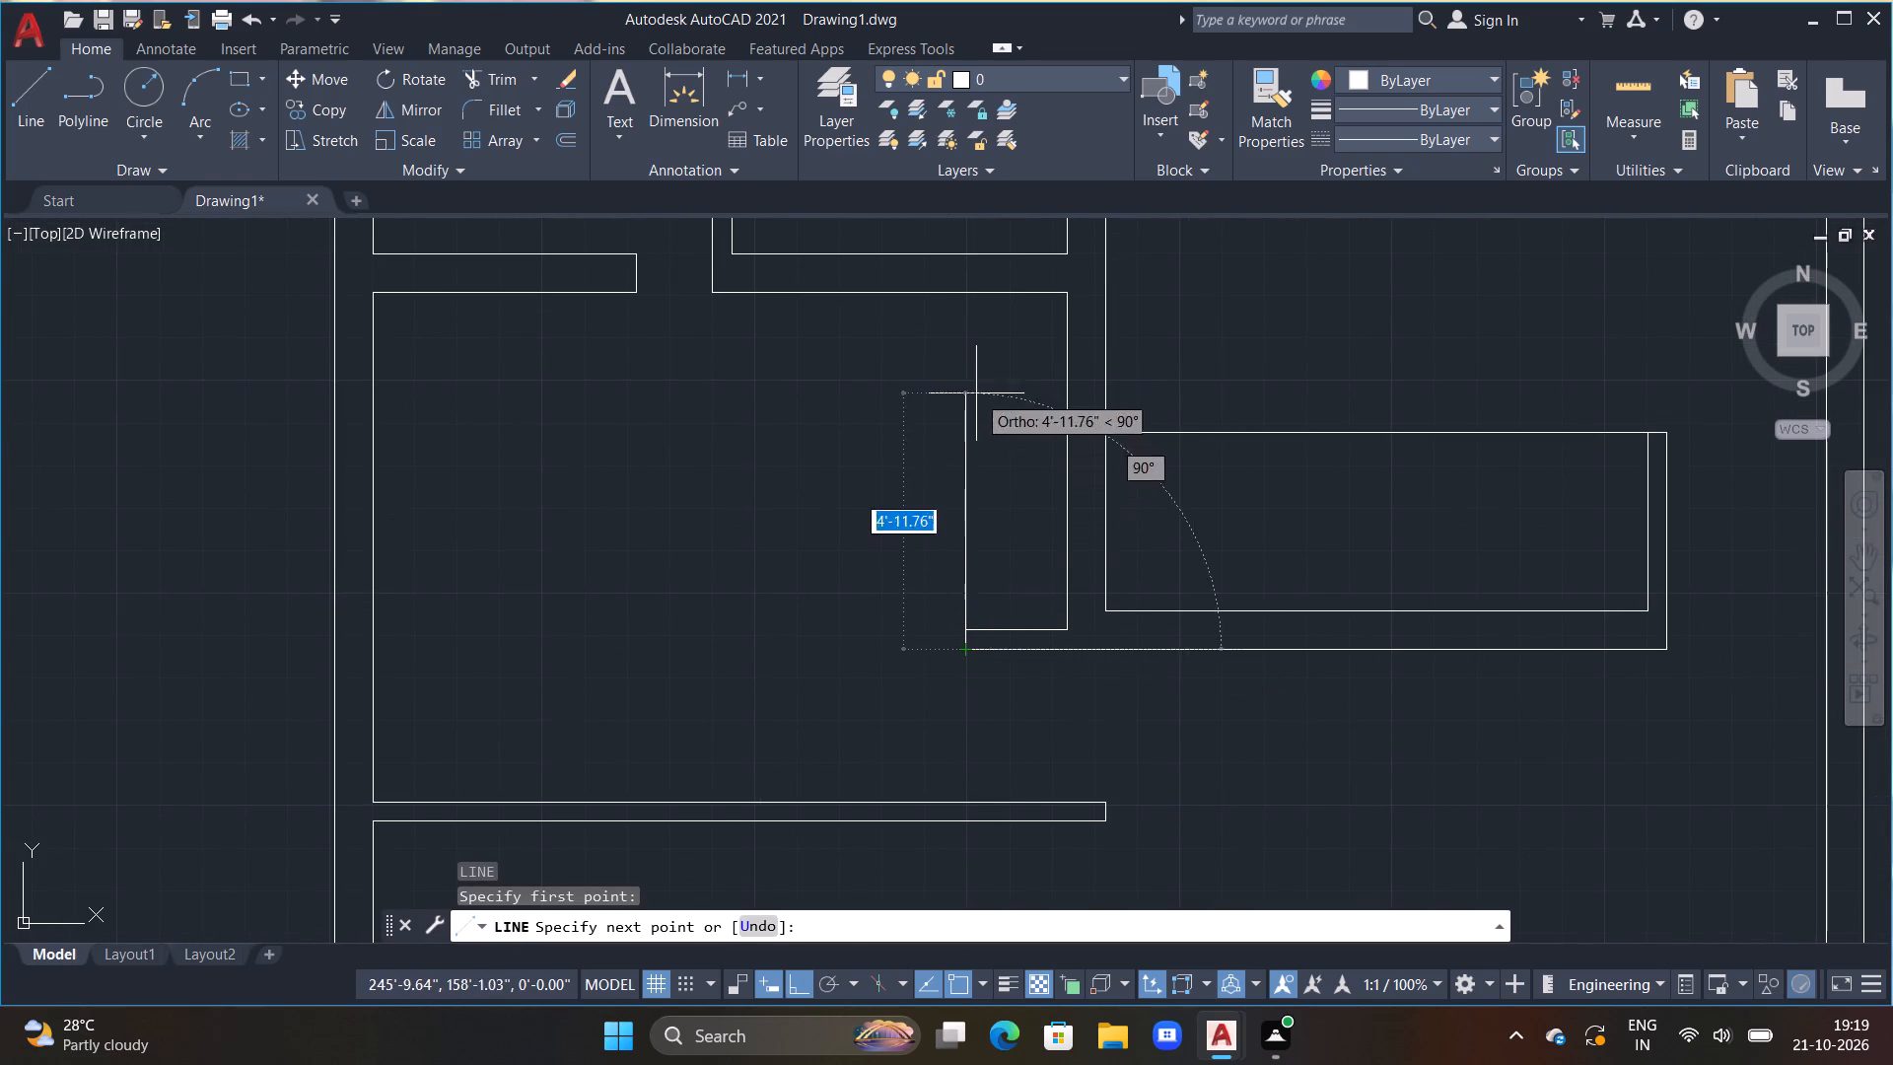
left_click(968, 277)
key("Escape")
Trim the new vertical line's overhang above the horizontal partition's lower line.
type("TR")
key("space")
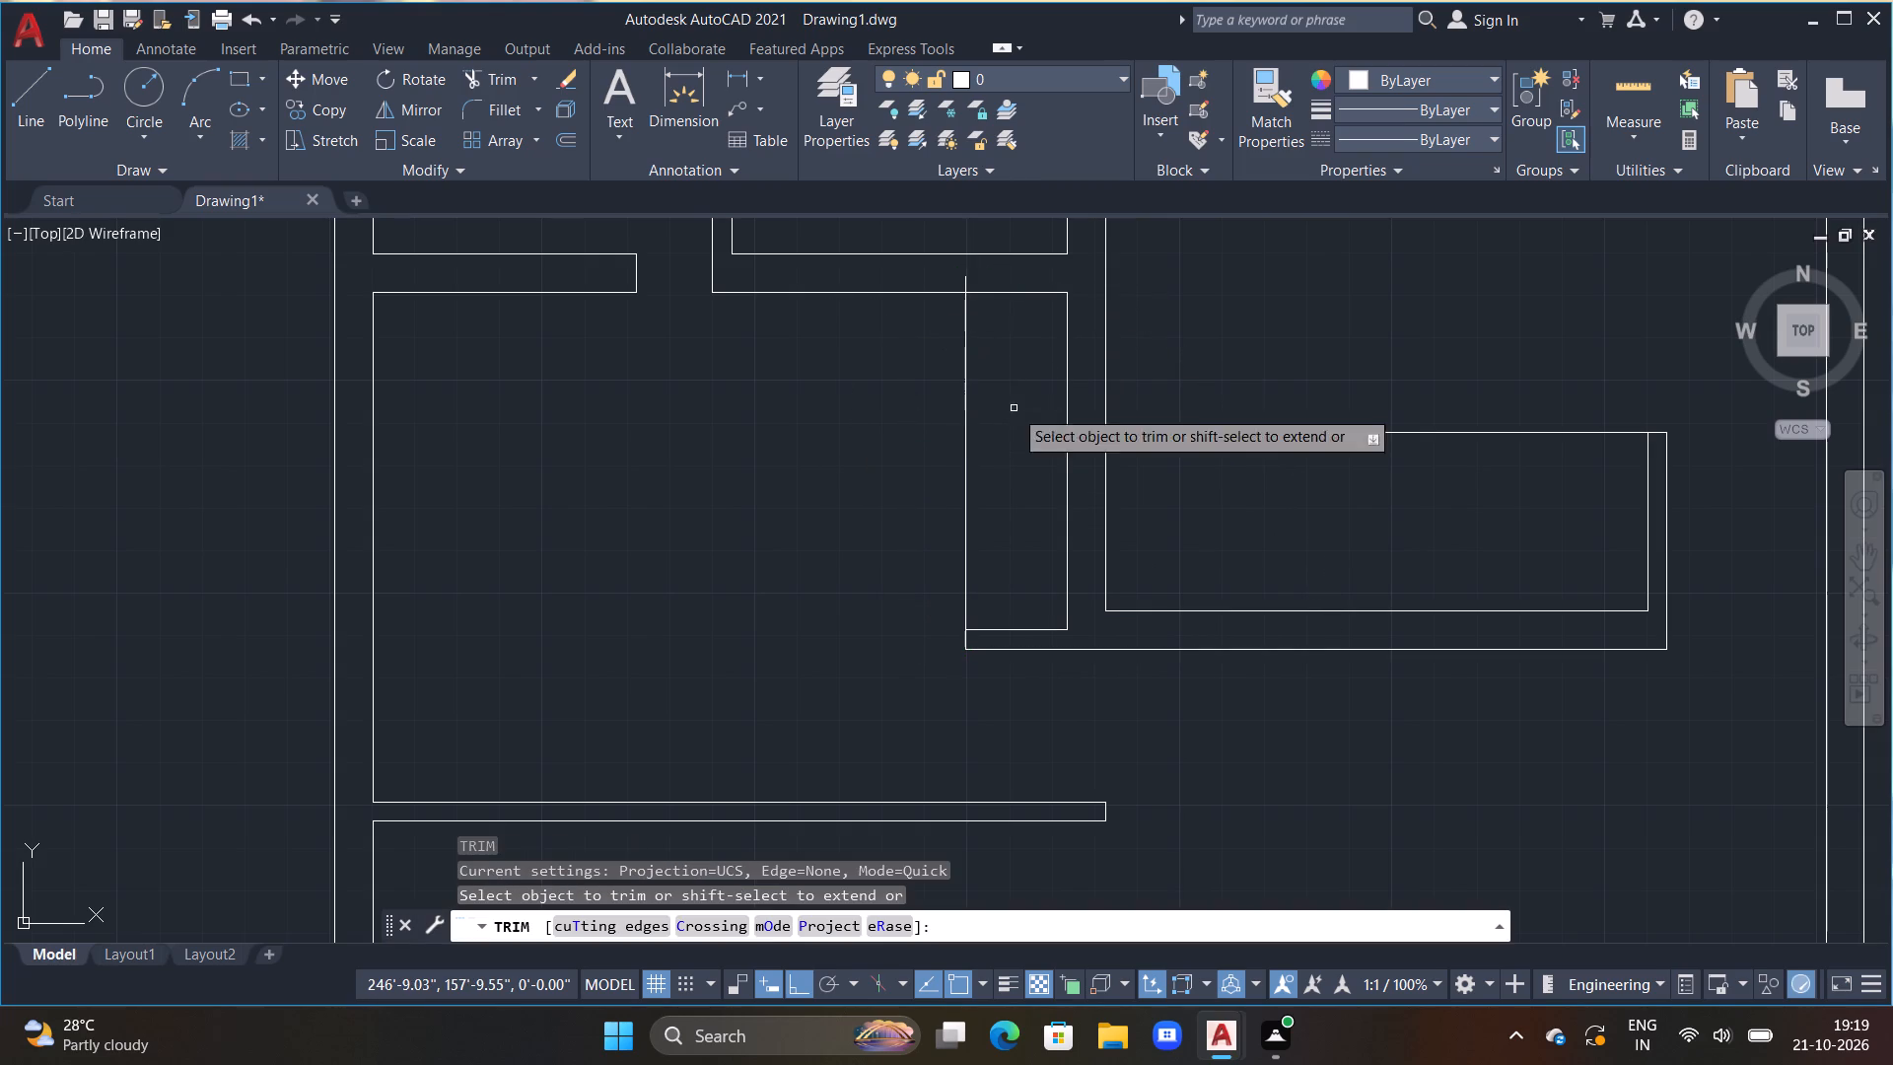
double_click(967, 281)
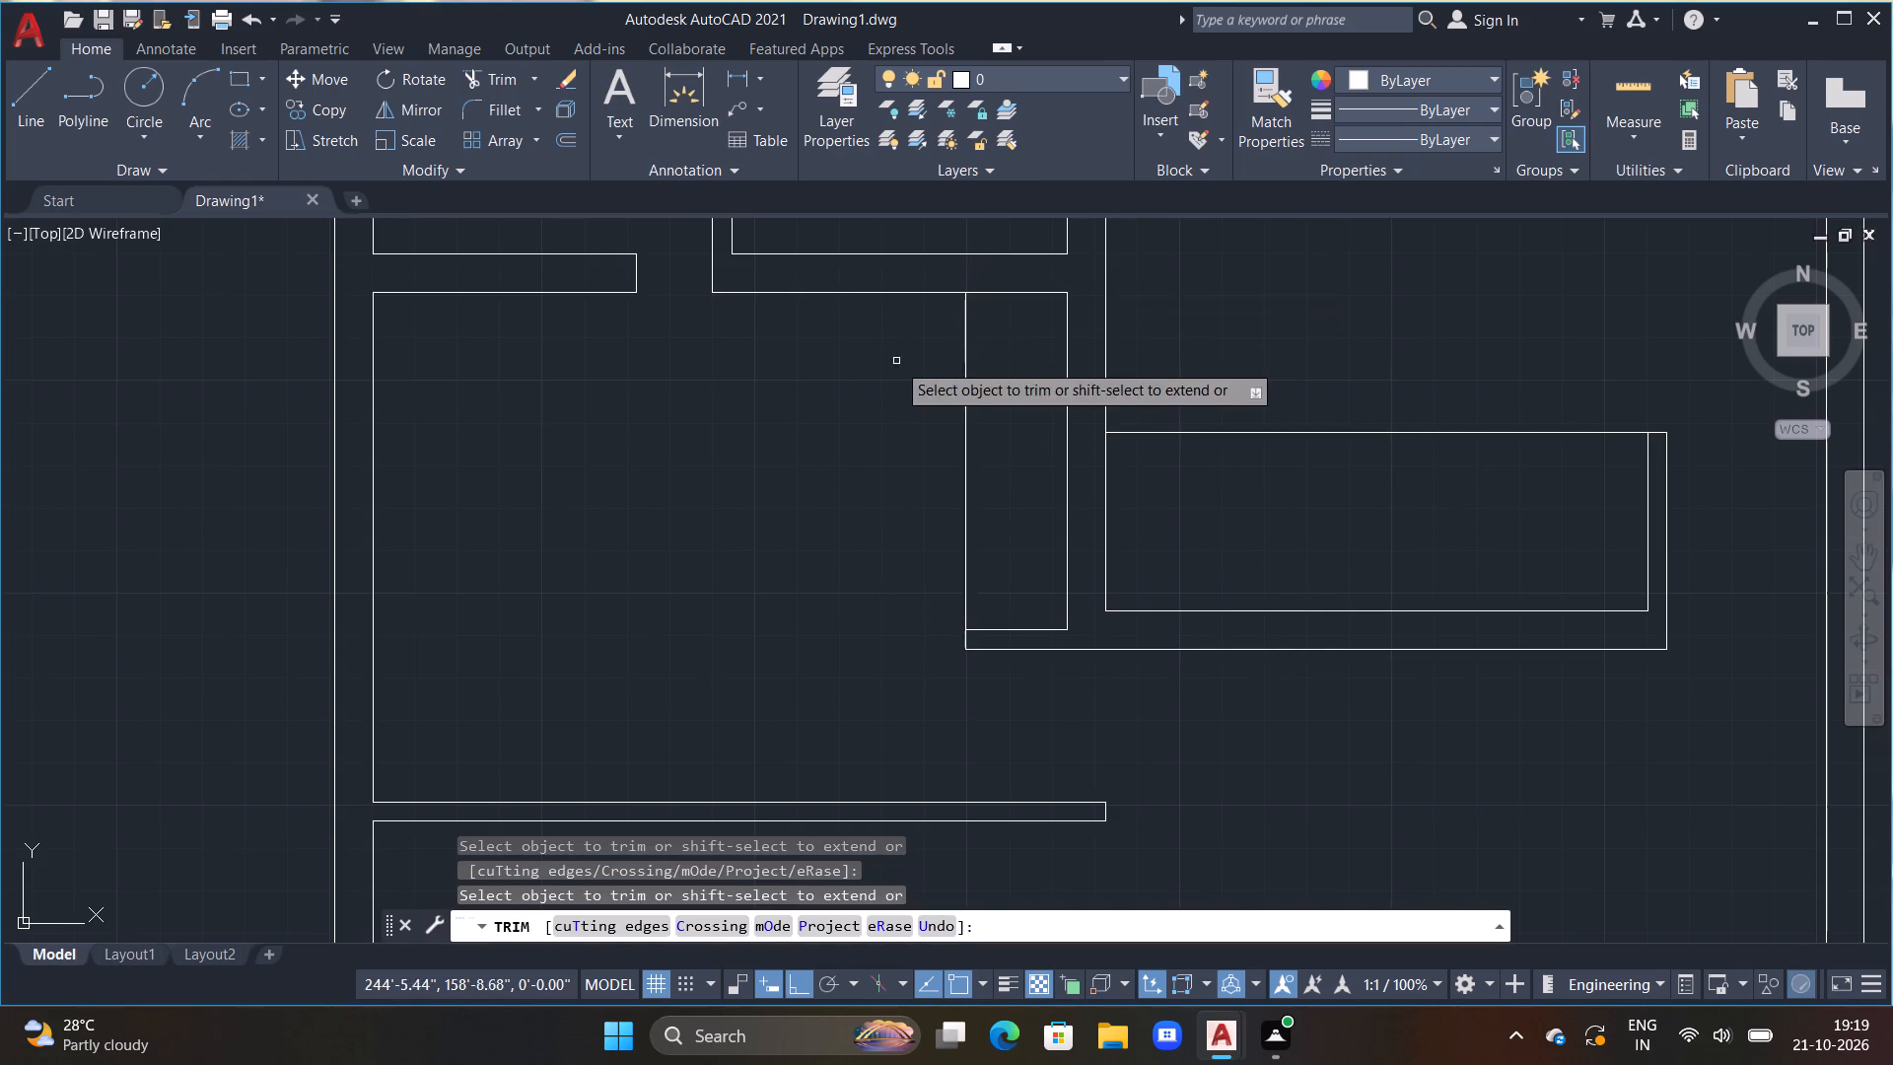
scroll(894, 426, "down", 1)
key("Escape")
key("Escape")
key("Escape")
Offset the left outer wall's inner line below the cross partition 8' to the right.
middle_click_drag(796, 628, 800, 627)
scroll(797, 628, "down", 1)
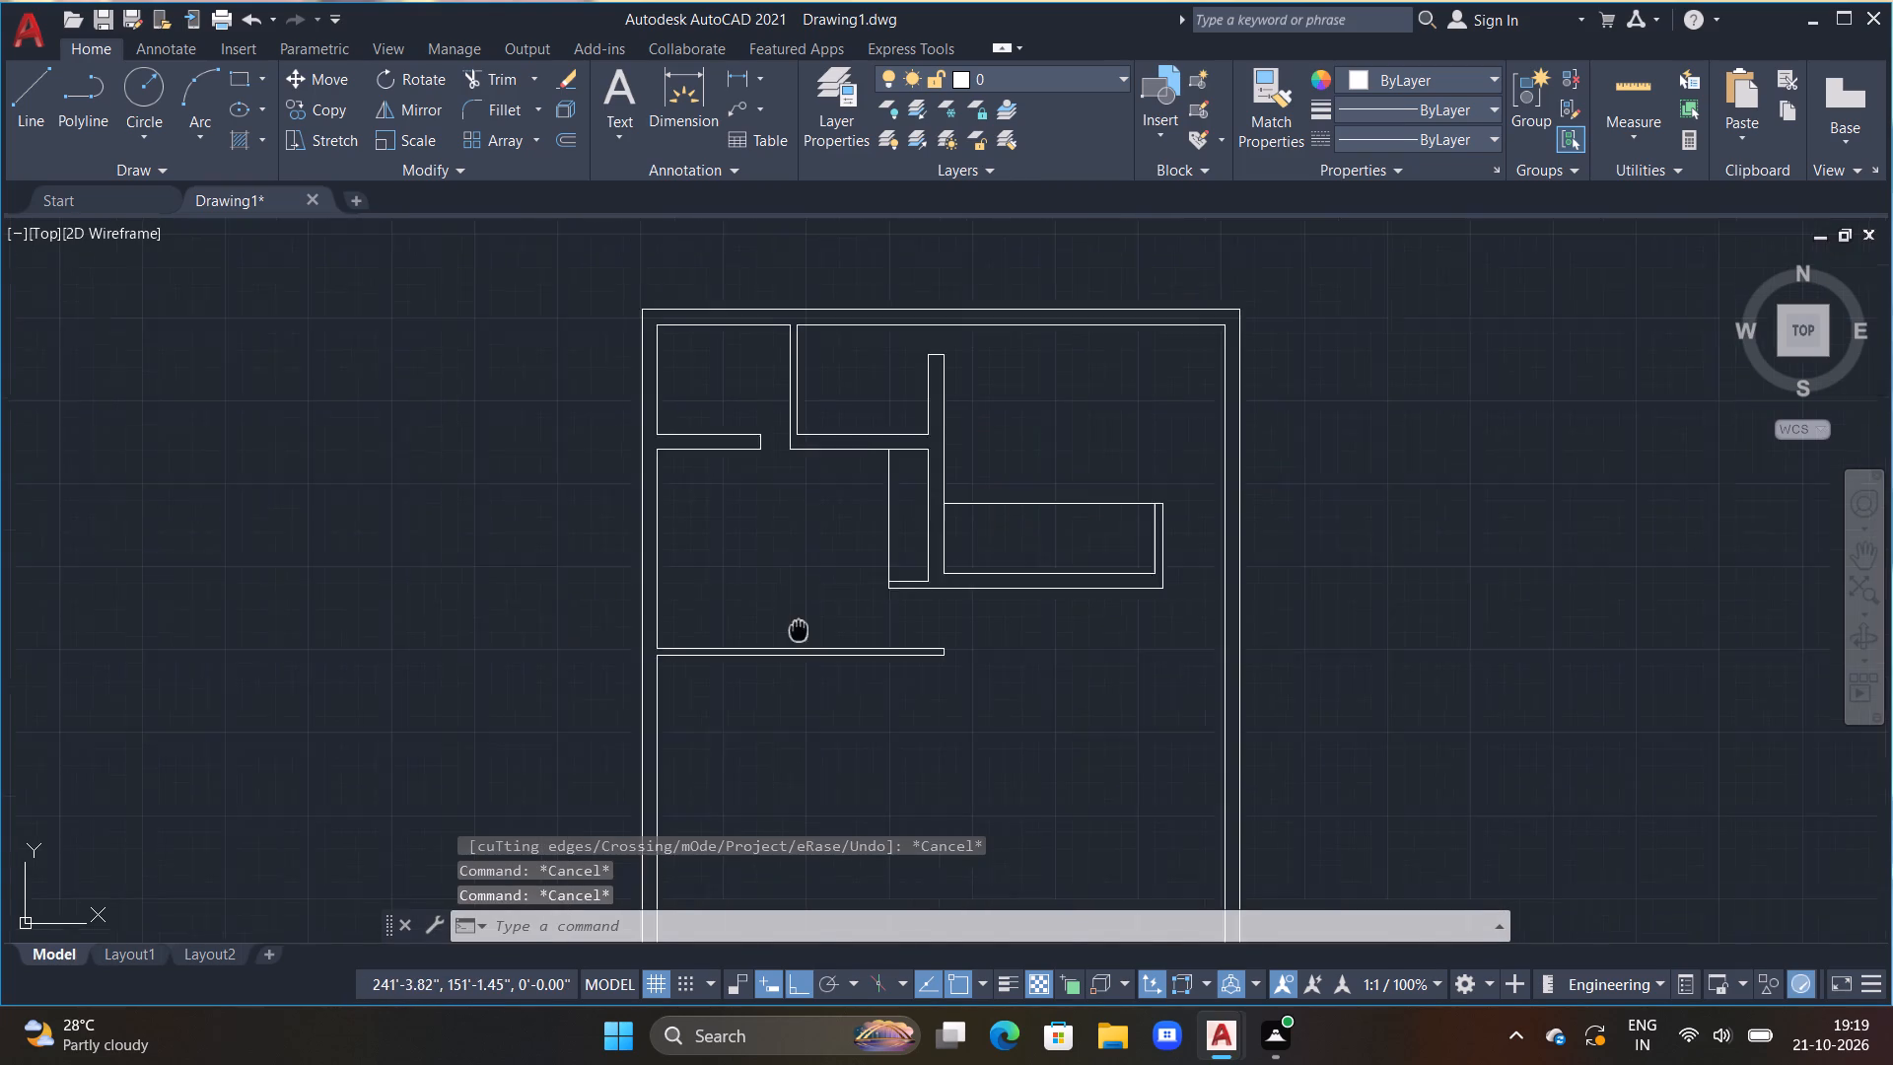
middle_click_drag(800, 627, 815, 562)
key("Escape")
key("Escape")
key("Escape")
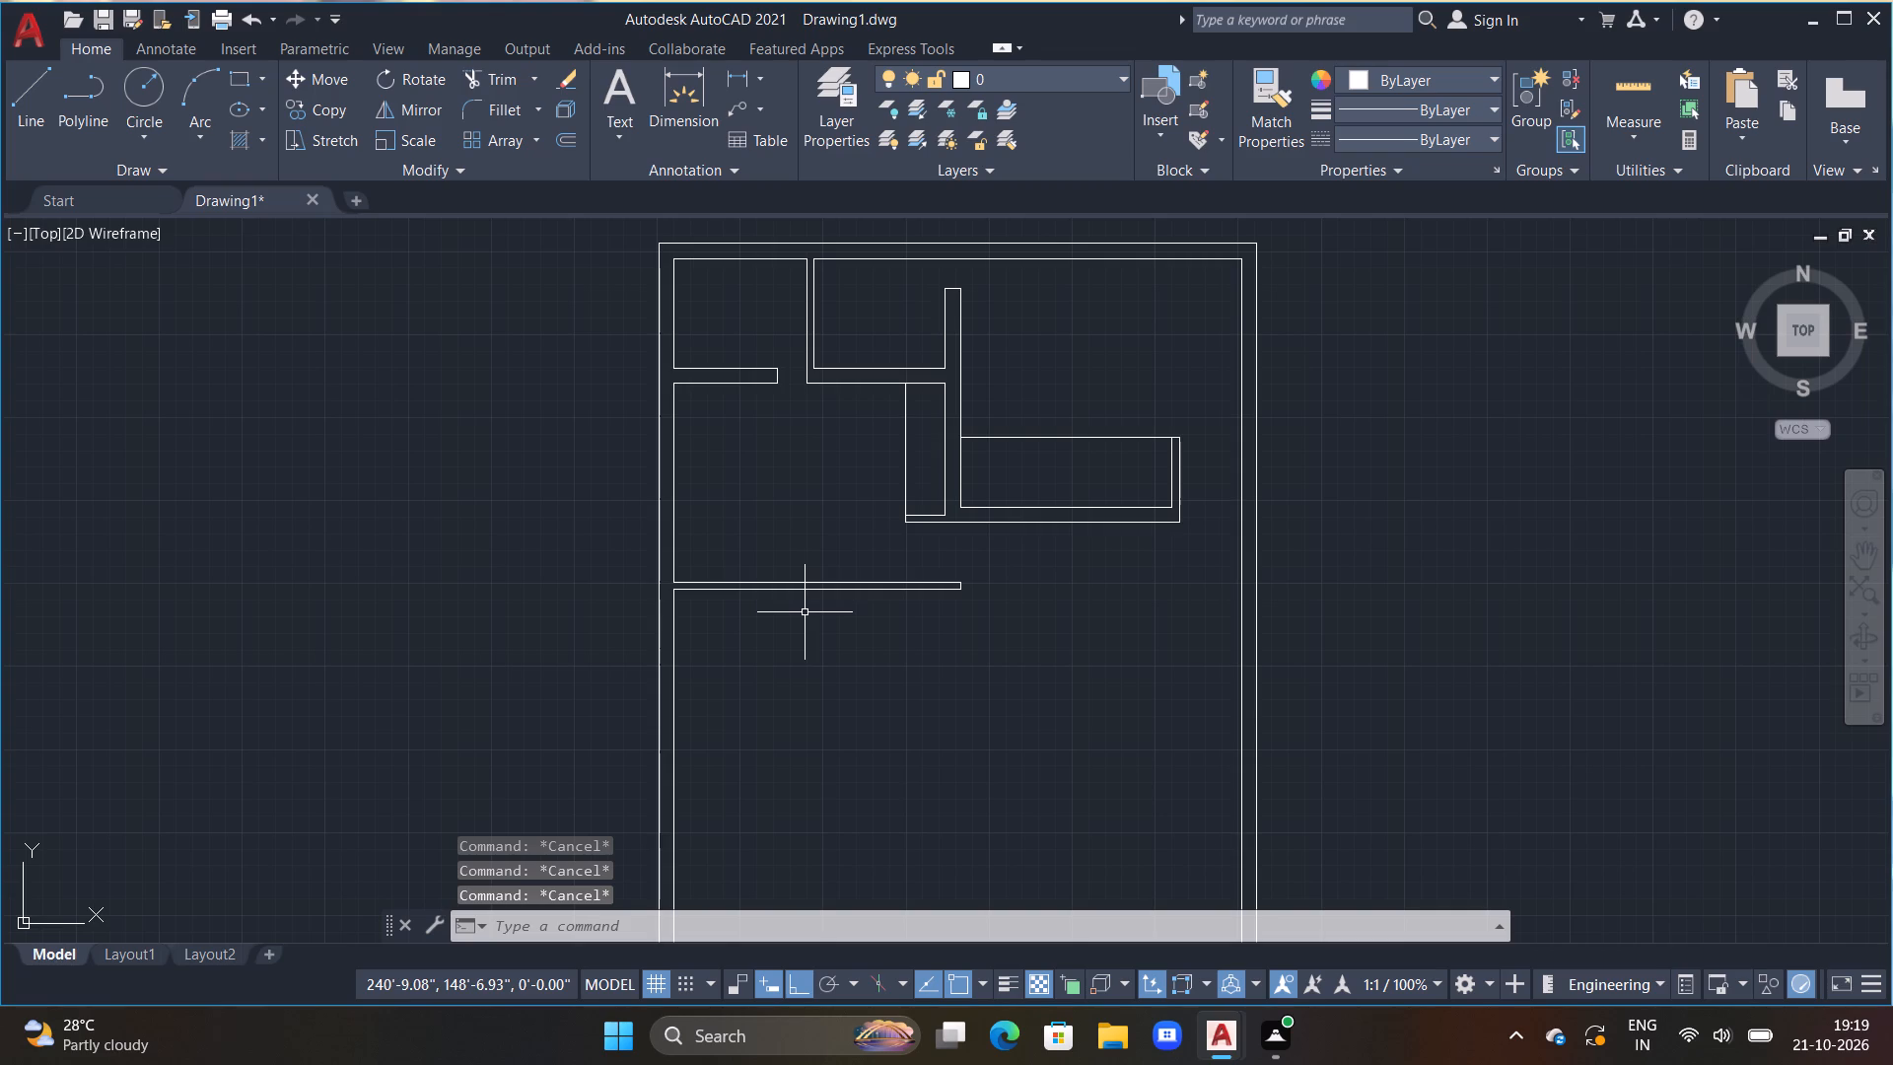
type("OFF")
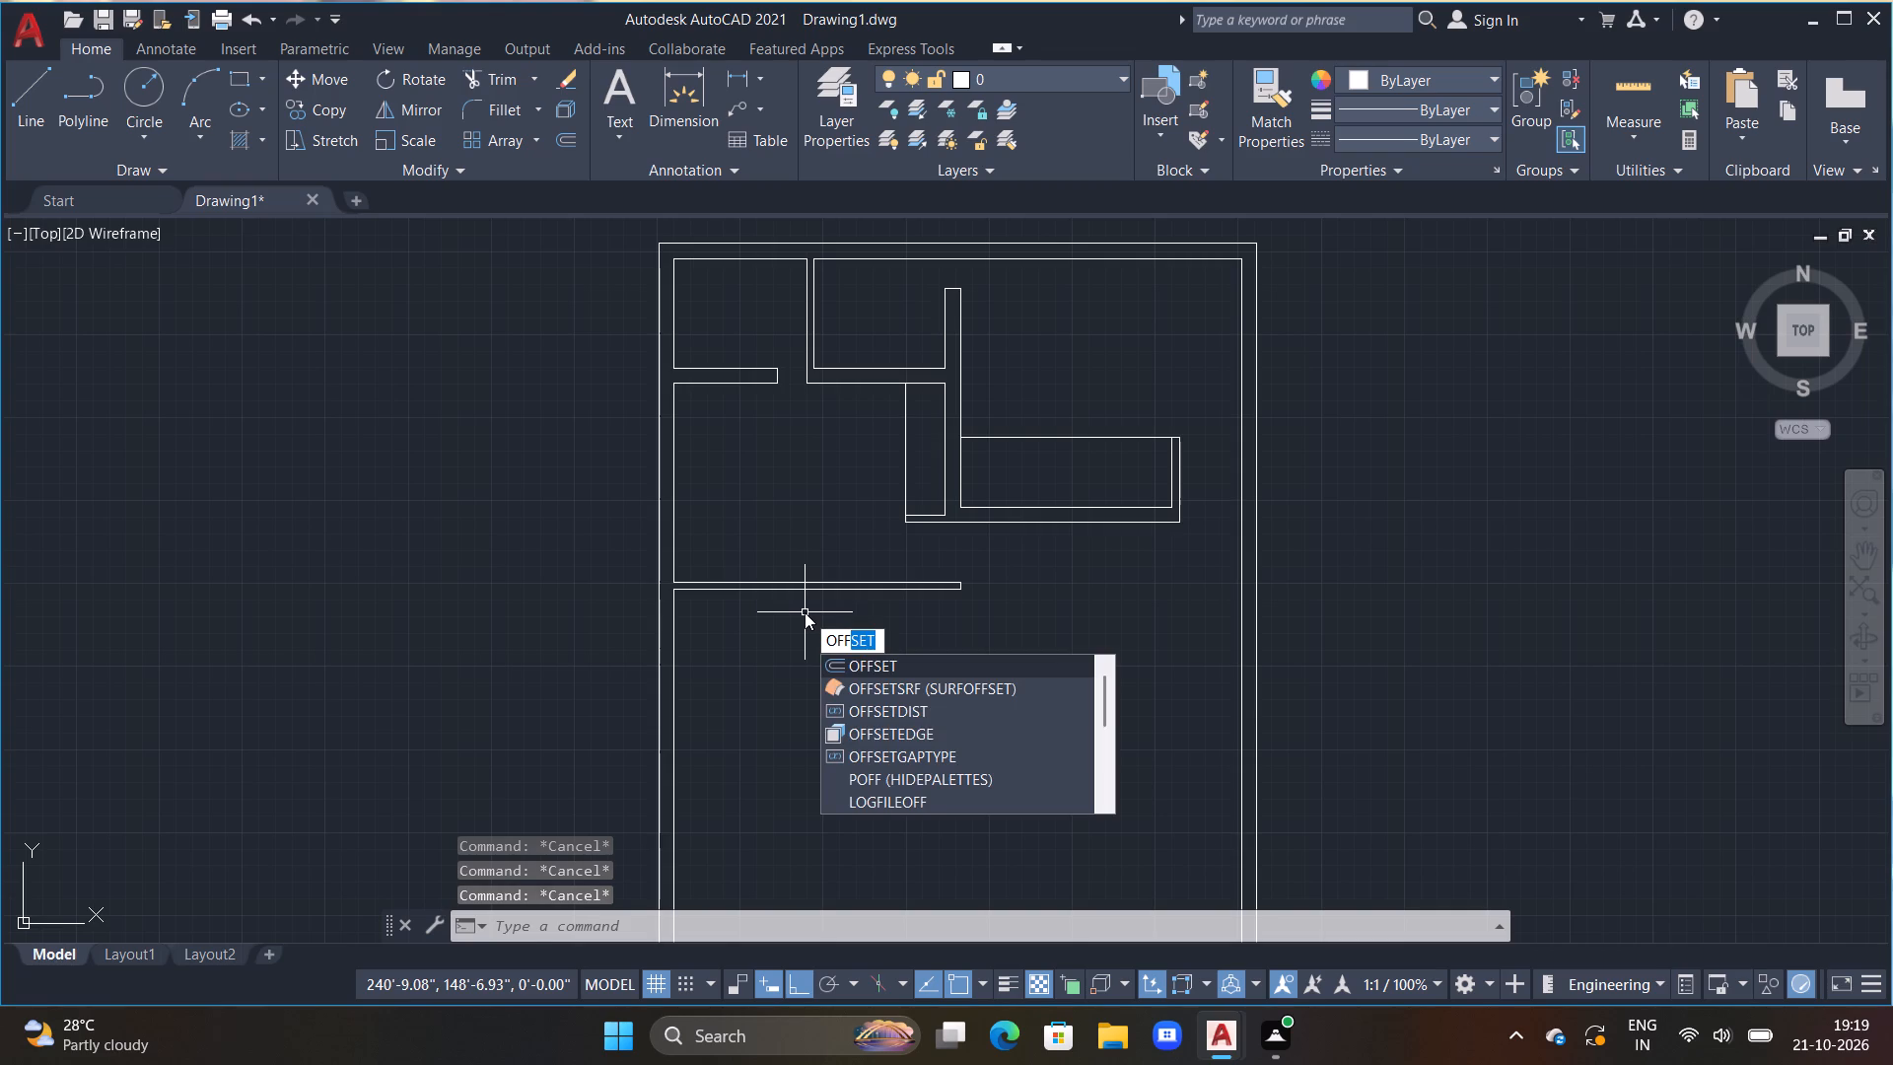
key("space")
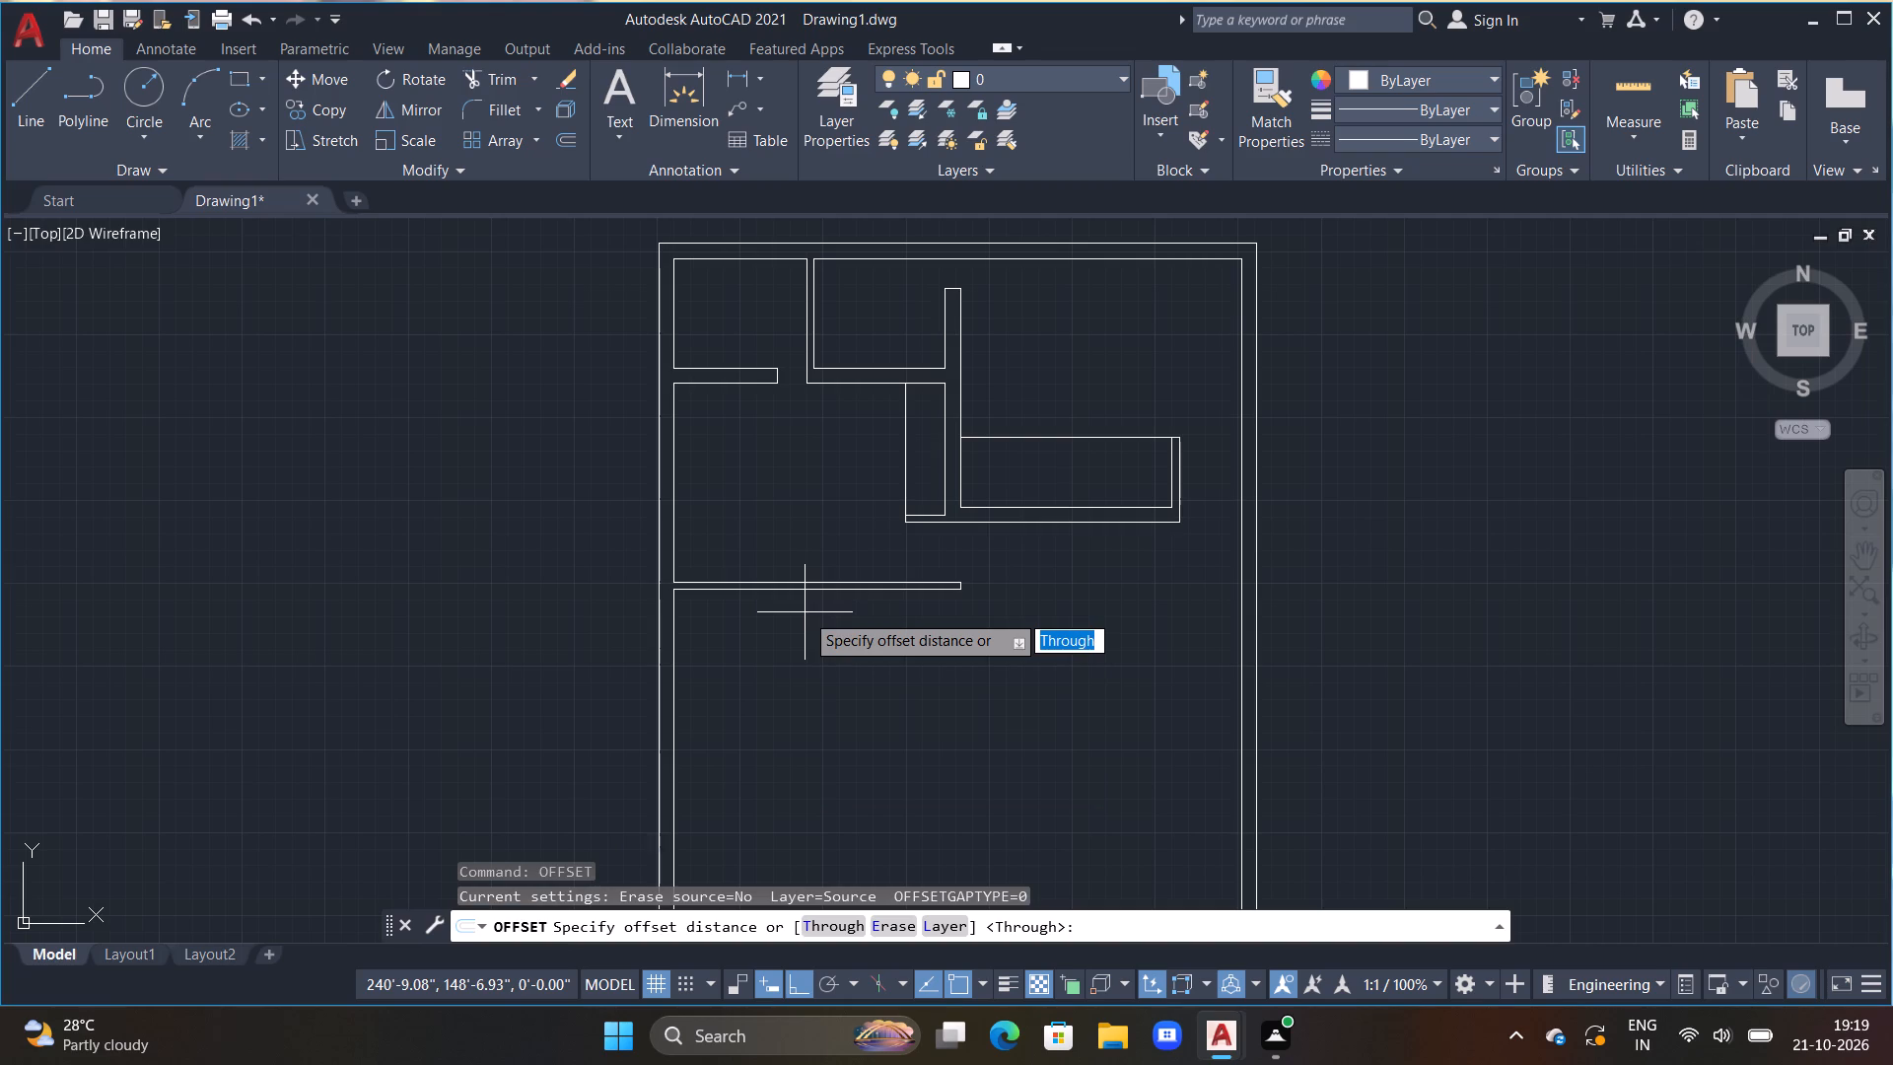
type("8'")
key("Return")
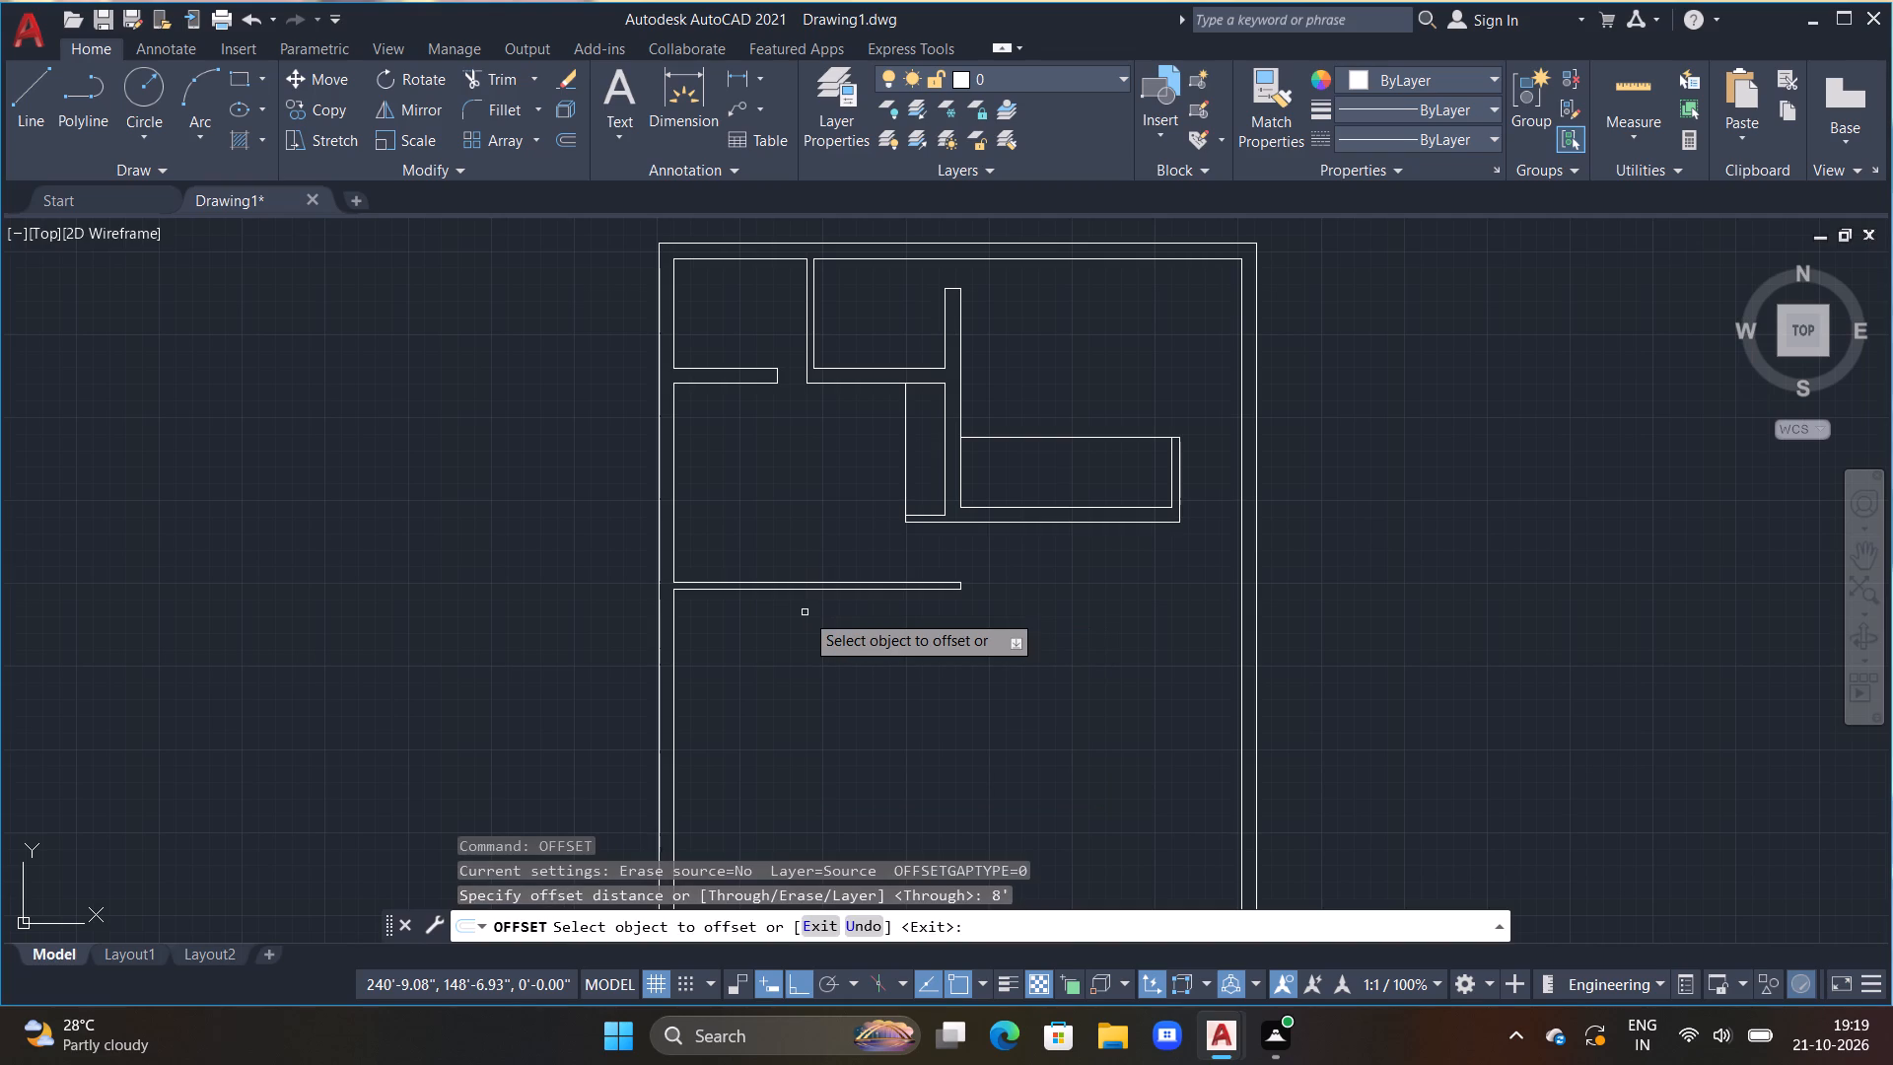
scroll(828, 681, "down", 2)
middle_click_drag(824, 684, 828, 600)
scroll(827, 596, "up", 2)
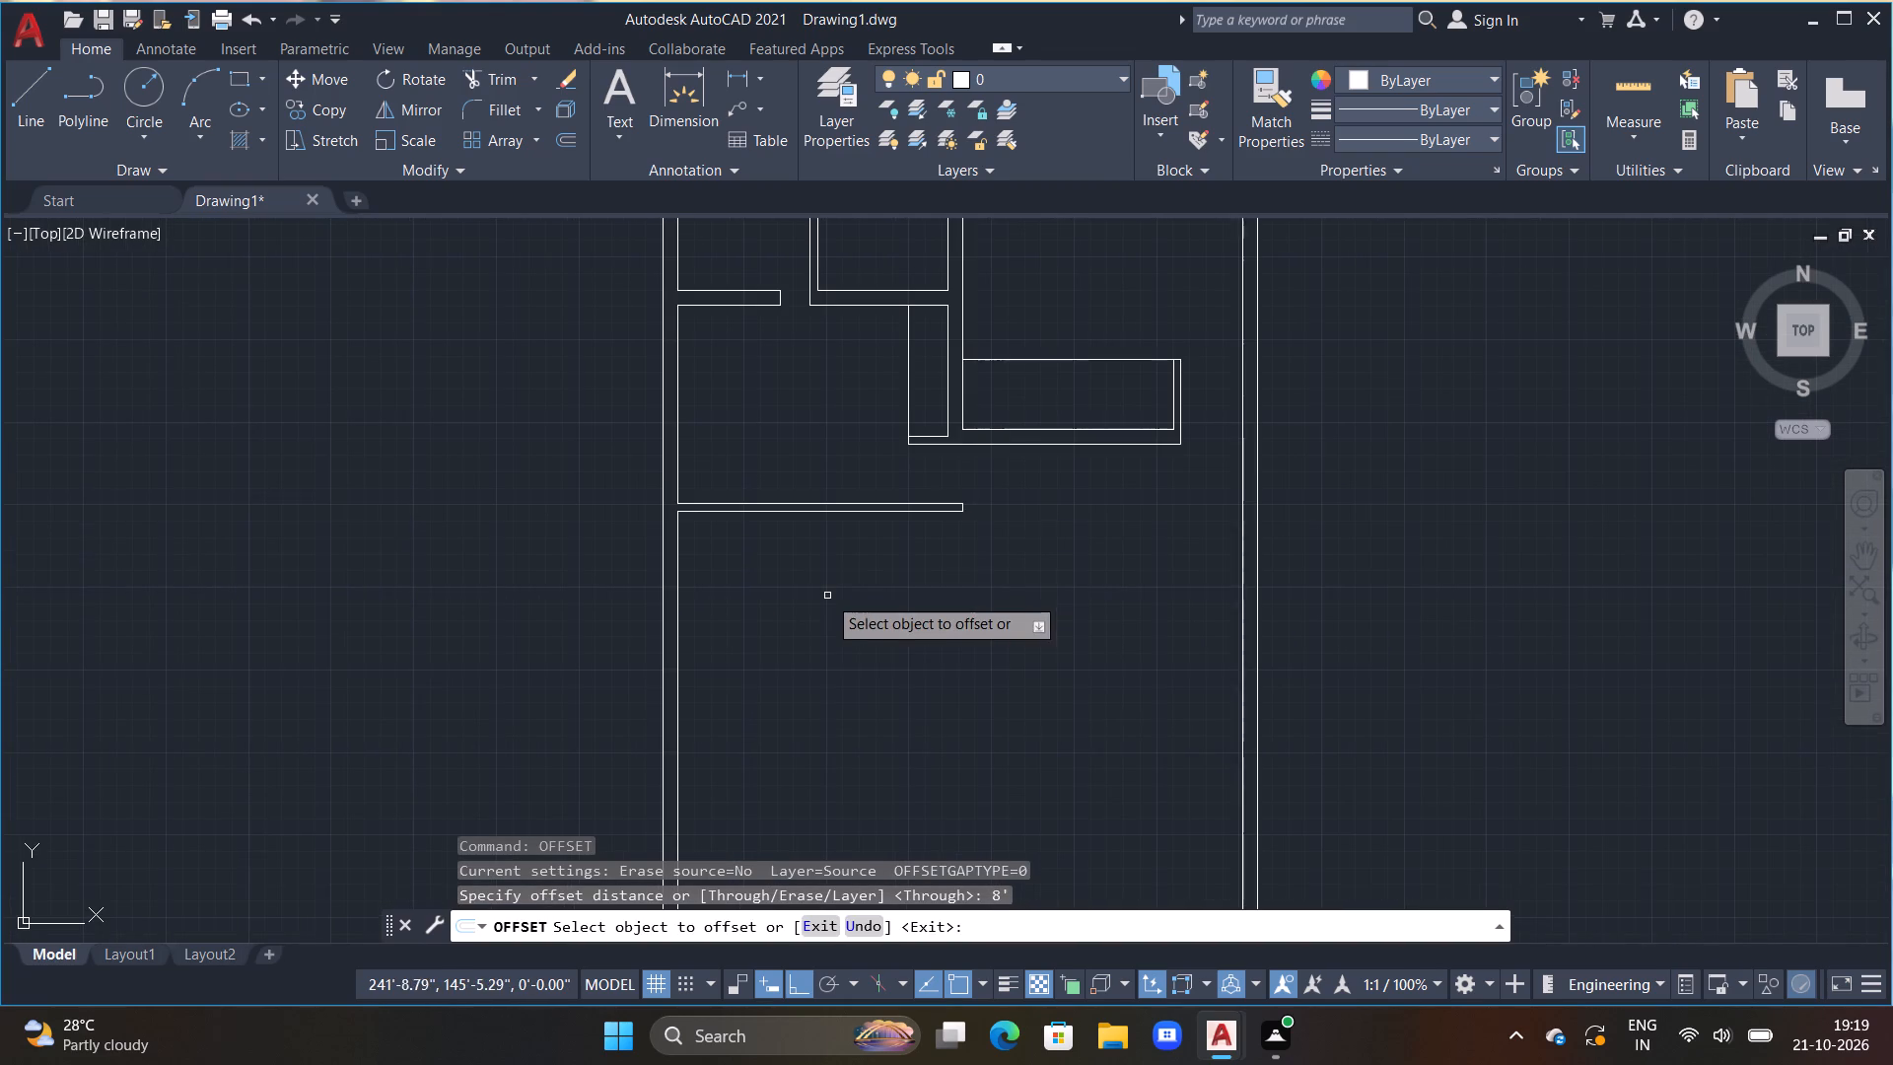
left_click(679, 606)
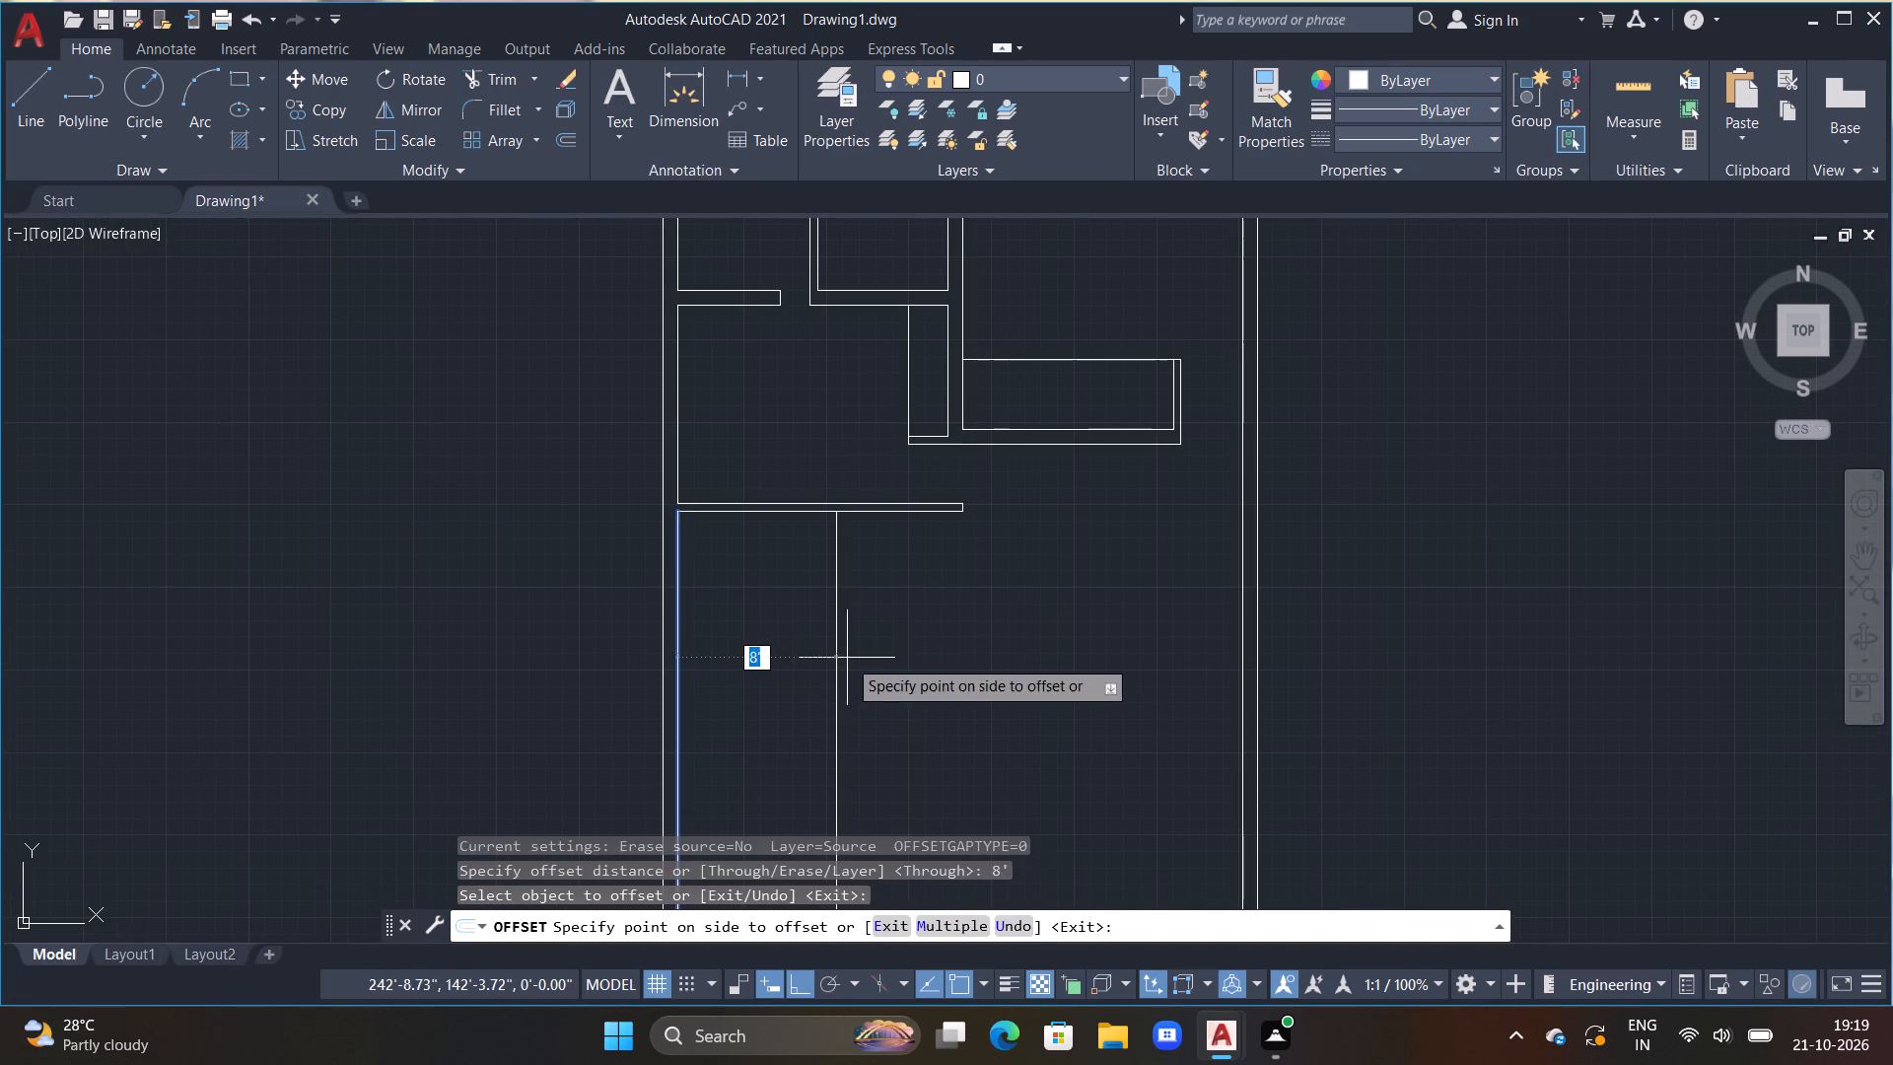
left_click(850, 658)
Offset the new vertical line below the cross partition 4.5" to the right to form the partition's thickness.
left_click(836, 635)
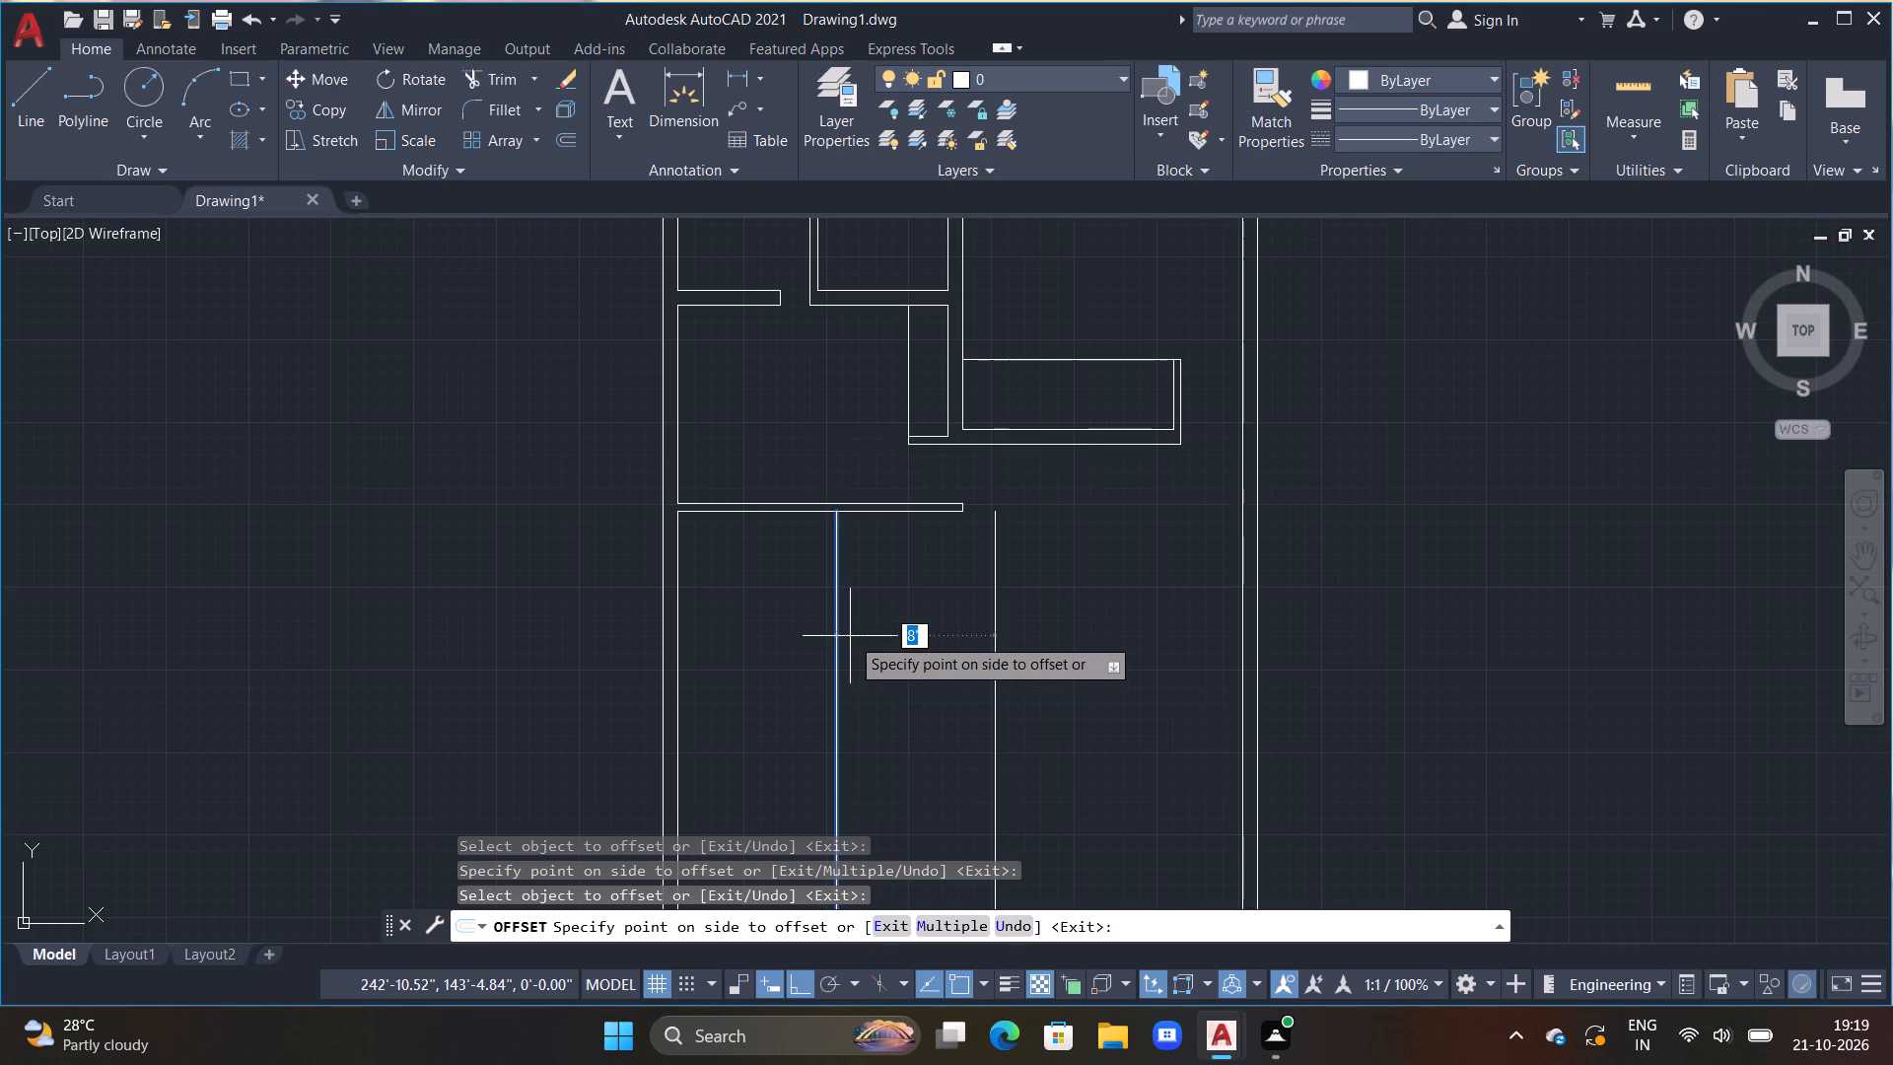
type("4.5\"")
key("Return")
Offset the cross partition's lower line 6' downward.
left_click(773, 512)
type("6'")
key("Return")
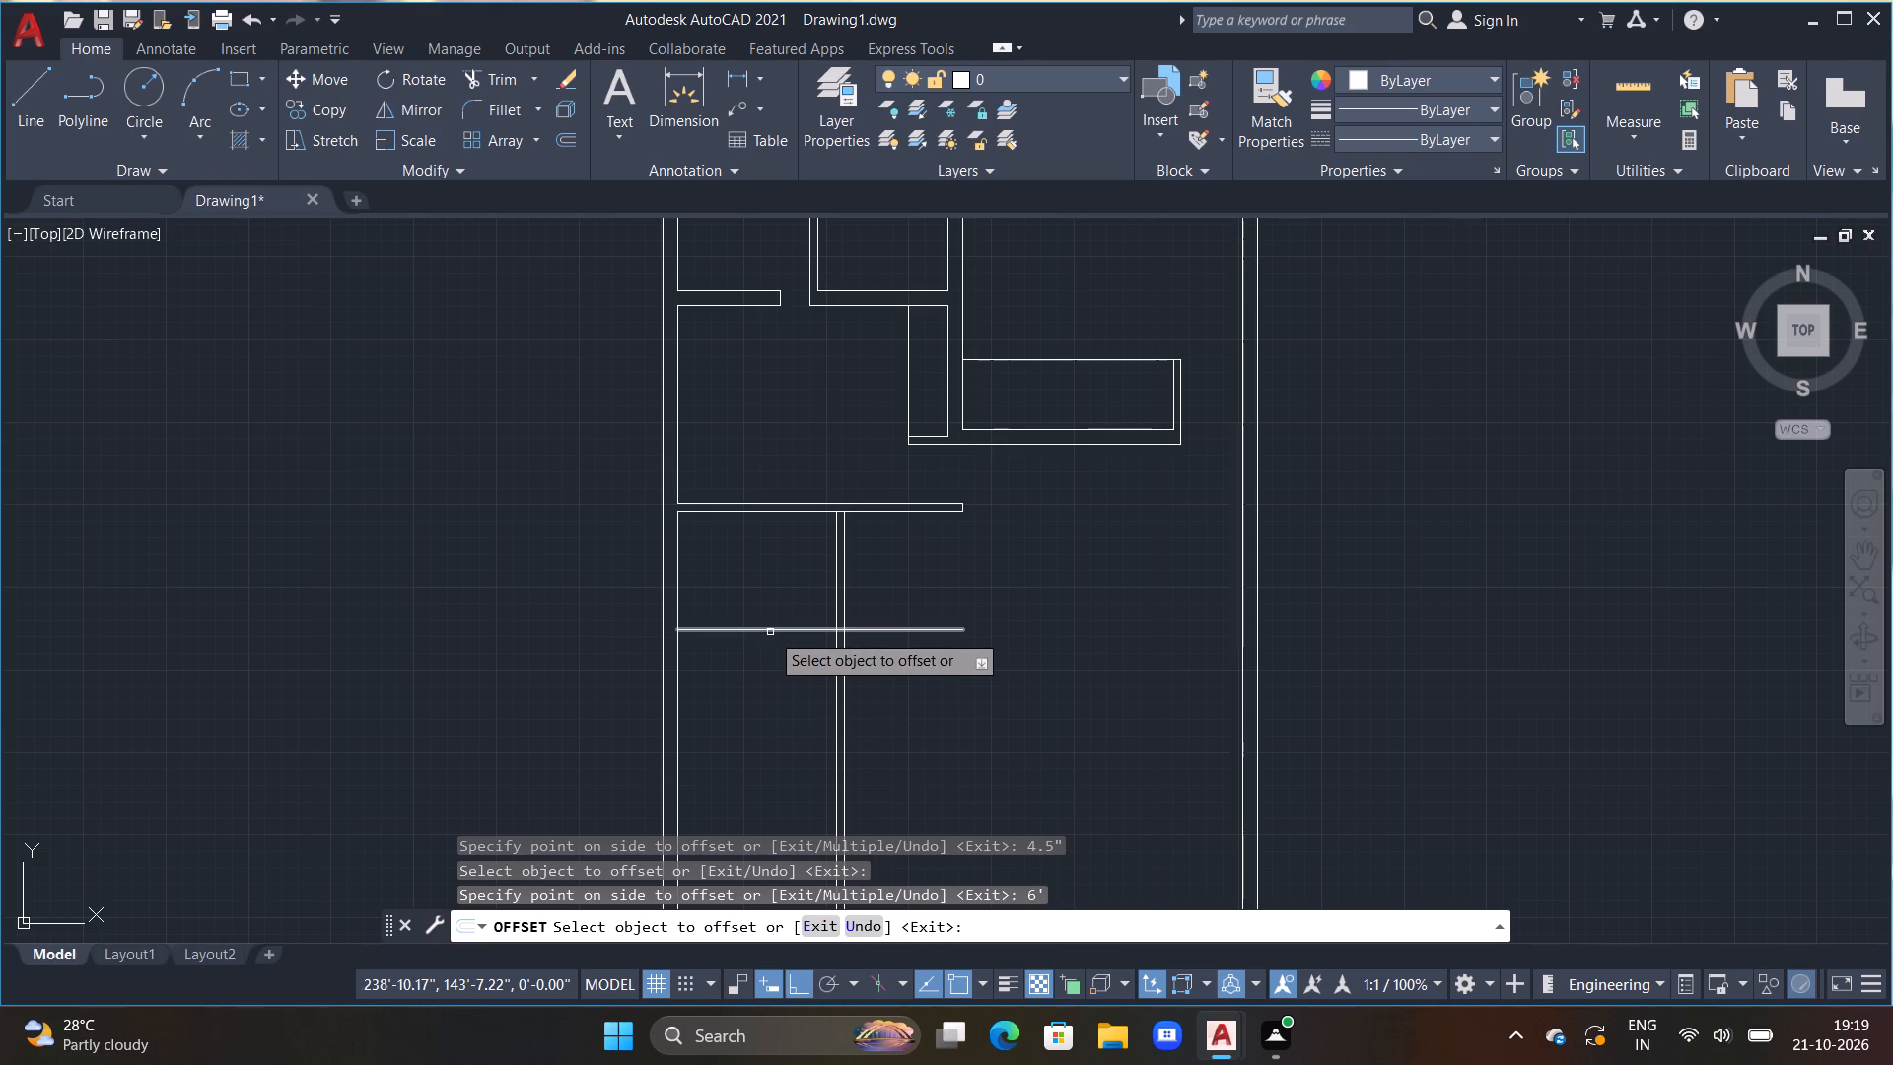
Offset the new horizontal line 9" downward to form a second horizontal partition.
left_click(770, 632)
type("9\"")
key("Return")
scroll(789, 748, "down", 1)
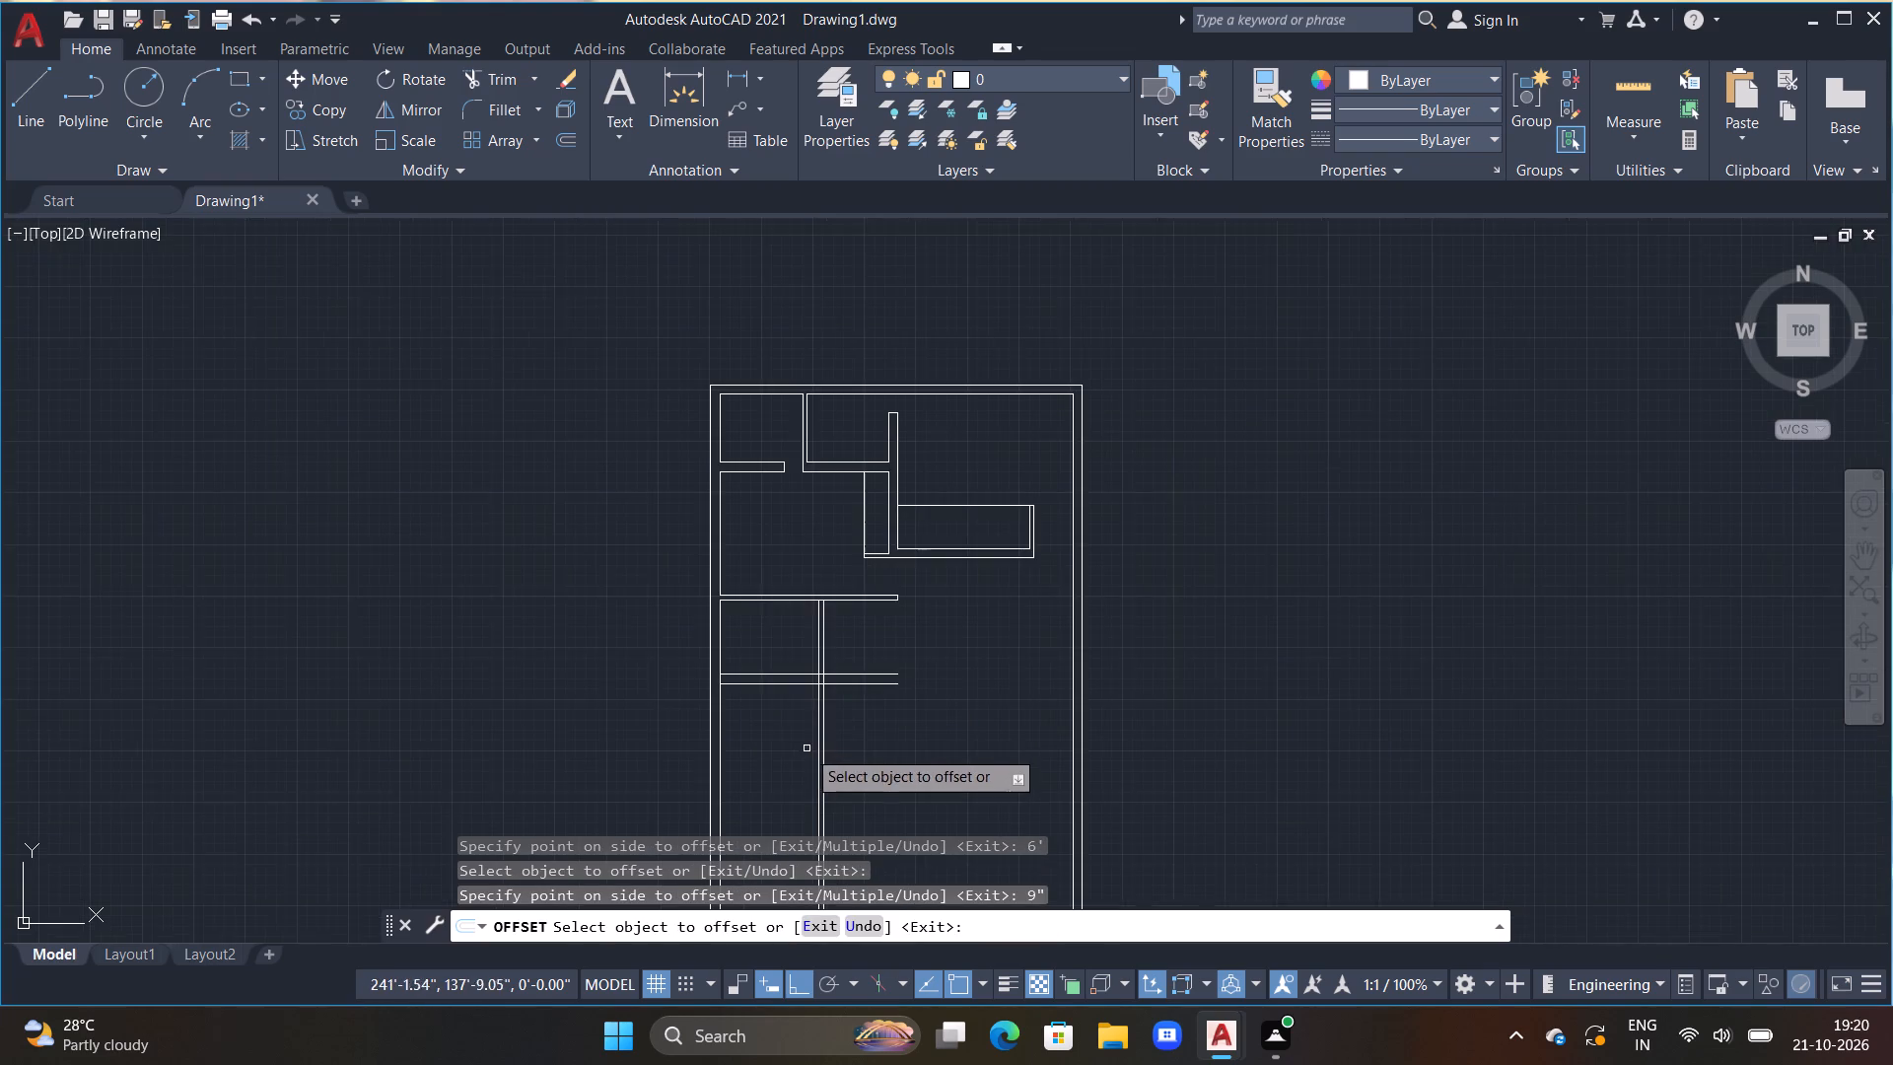
middle_click_drag(809, 745, 811, 644)
key("Escape")
key("Escape")
key("Escape")
key("Escape")
key("Escape")
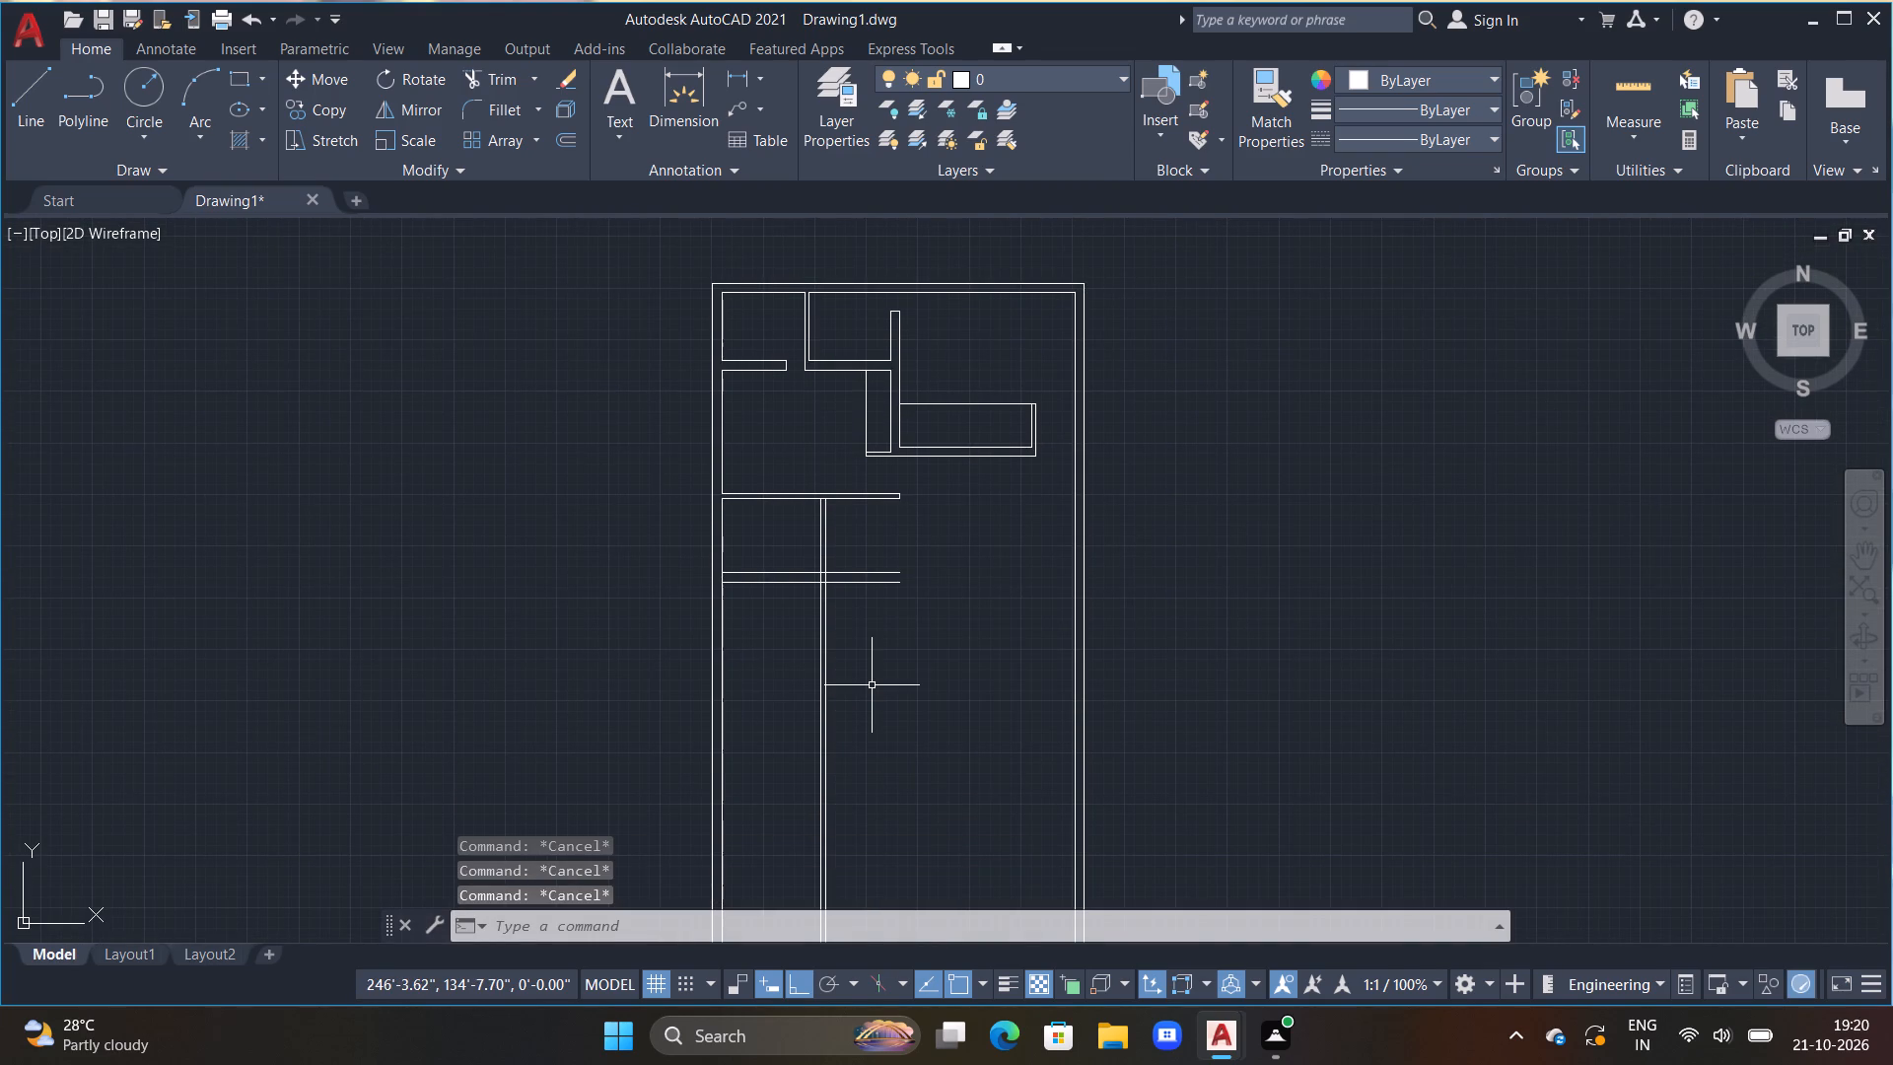
Trim both lines of the 4.5" vertical partition below the 9" horizontal partition.
type("TR")
key("space")
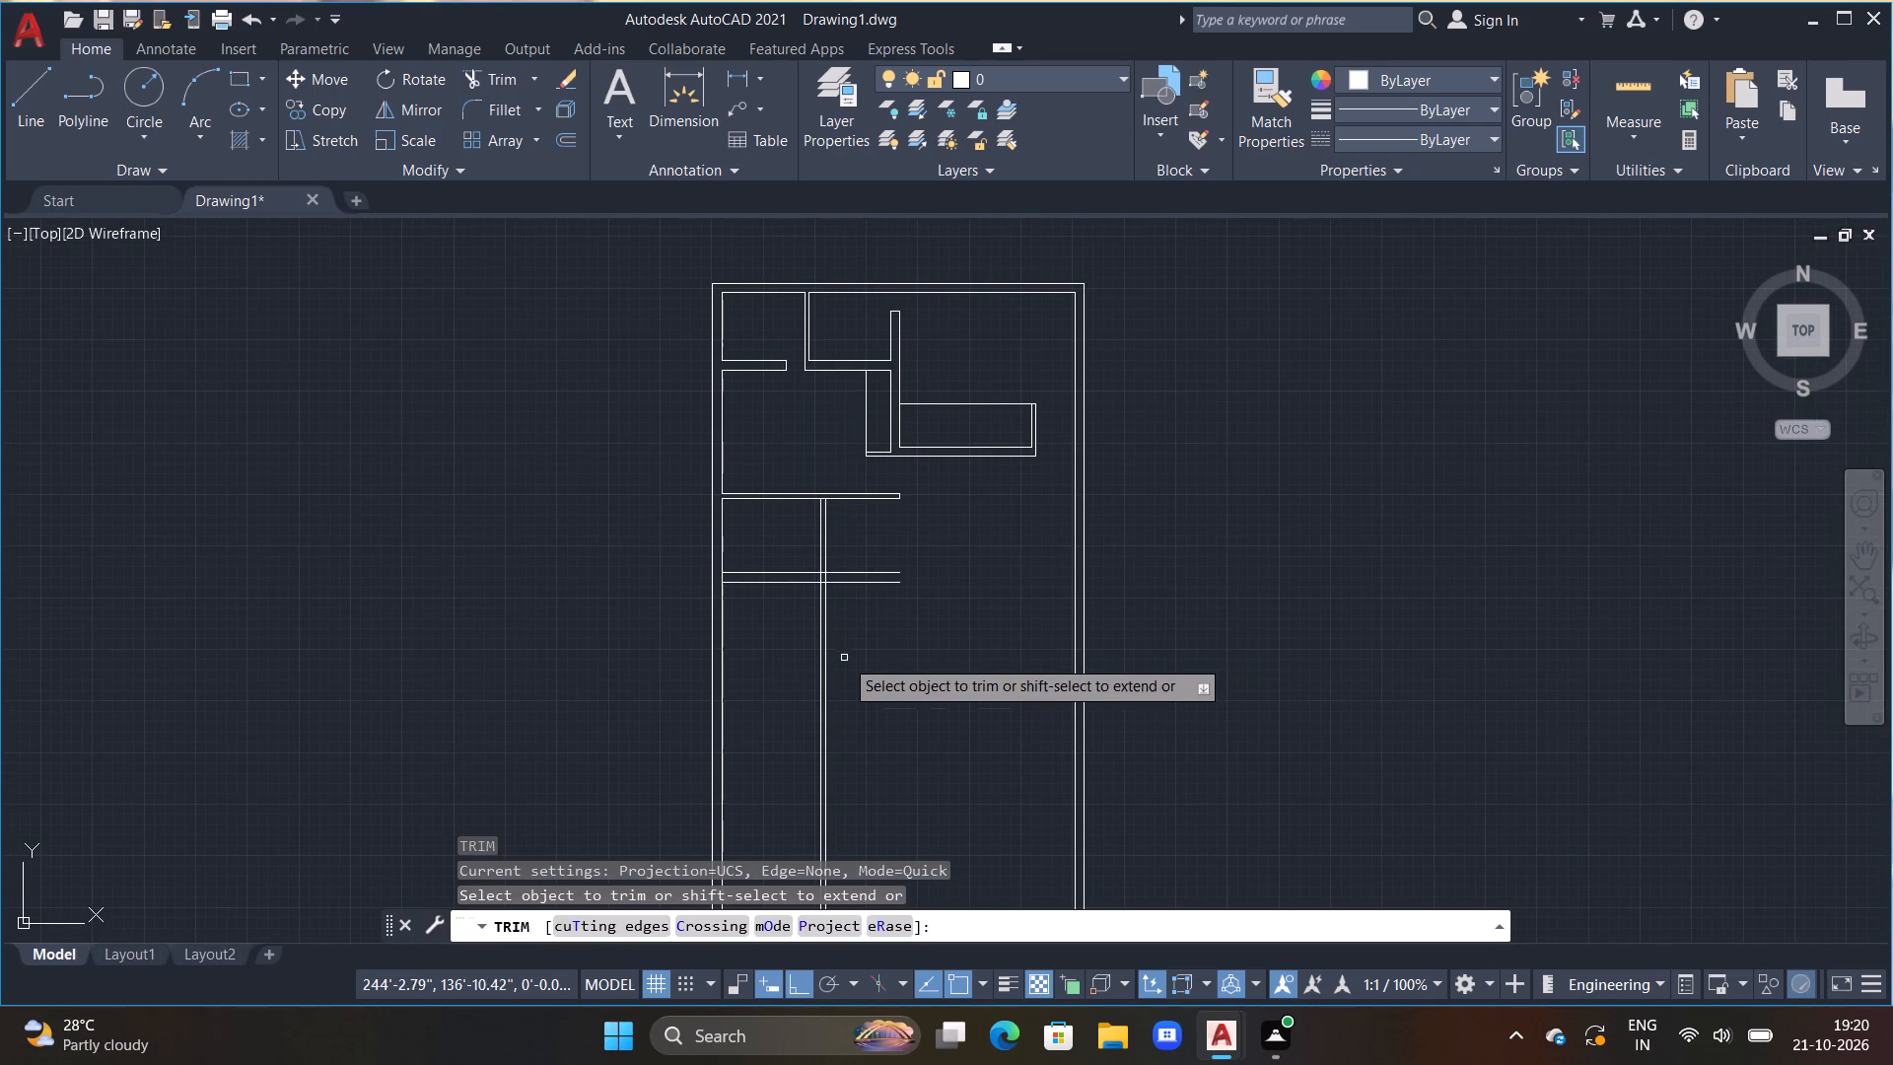
left_click_drag(801, 635, 865, 646)
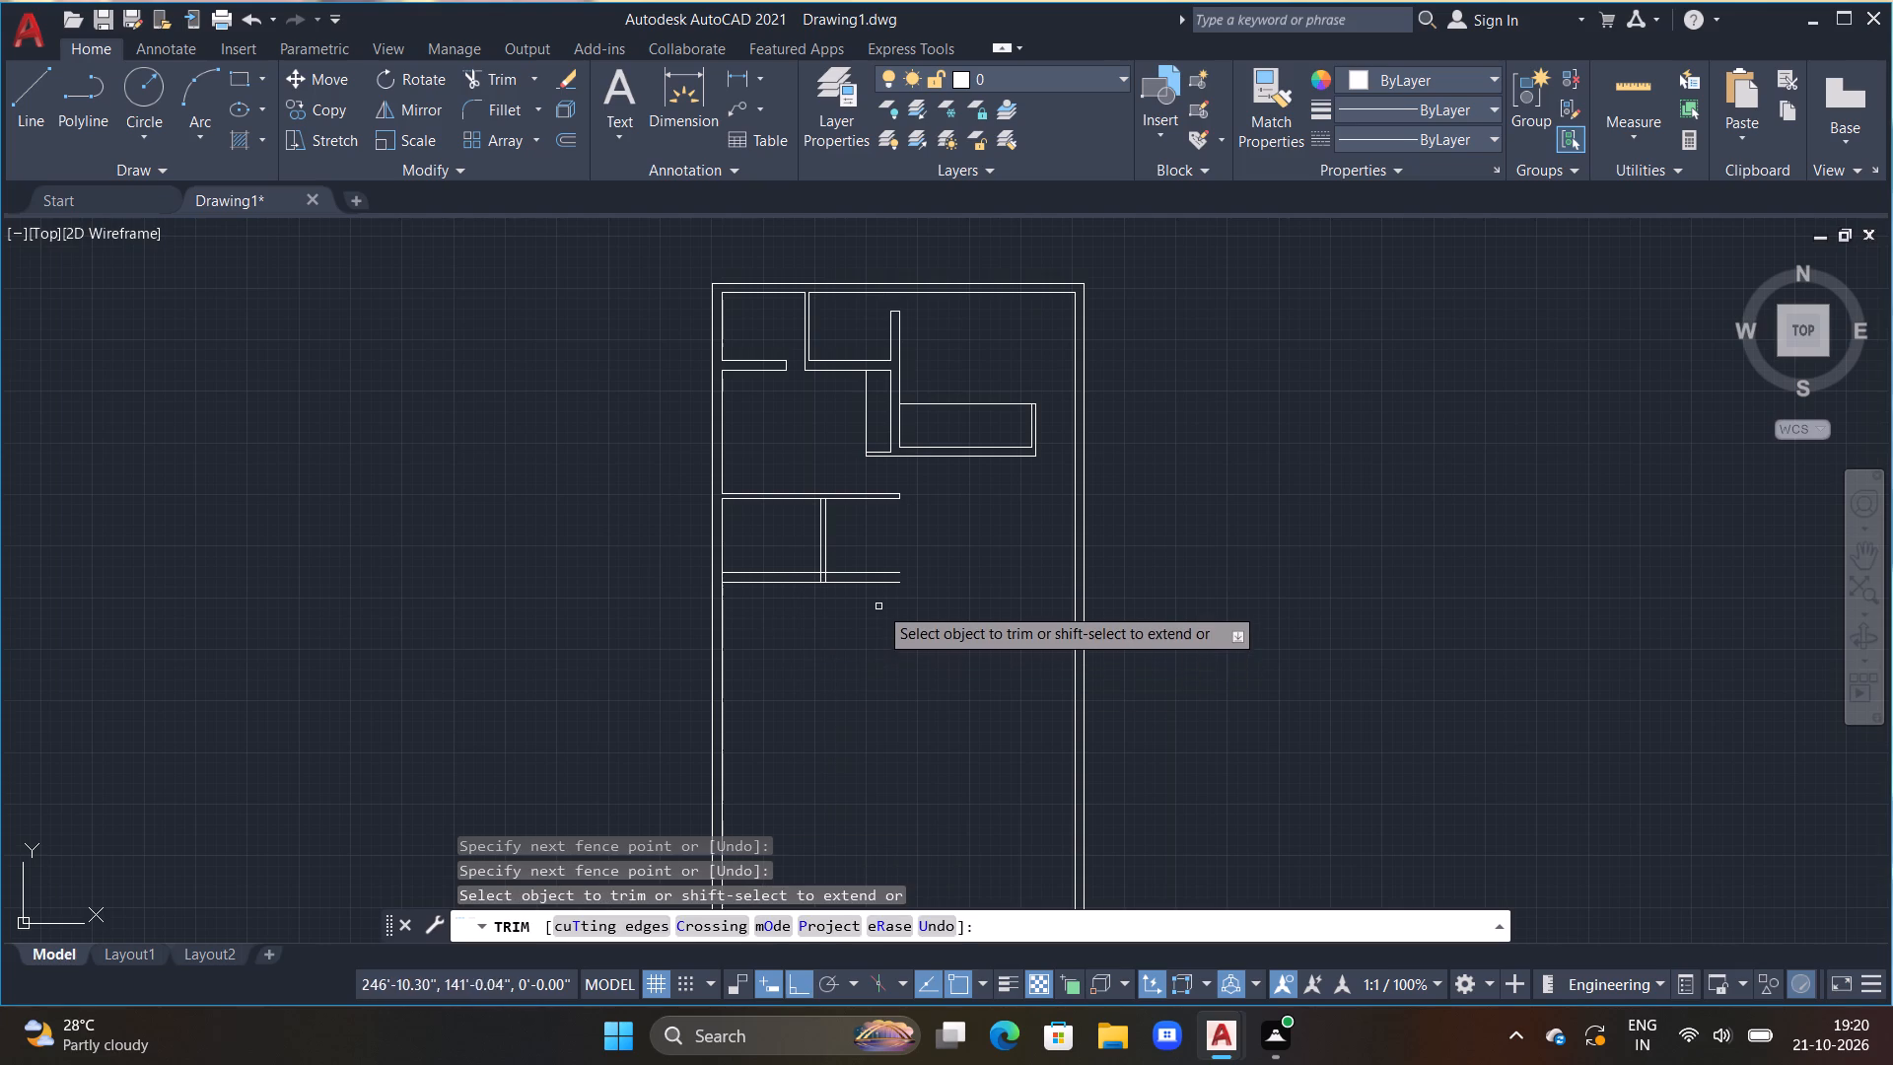
scroll(878, 601, "up", 2)
middle_click_drag(867, 614, 946, 682)
key("Escape")
key("Escape")
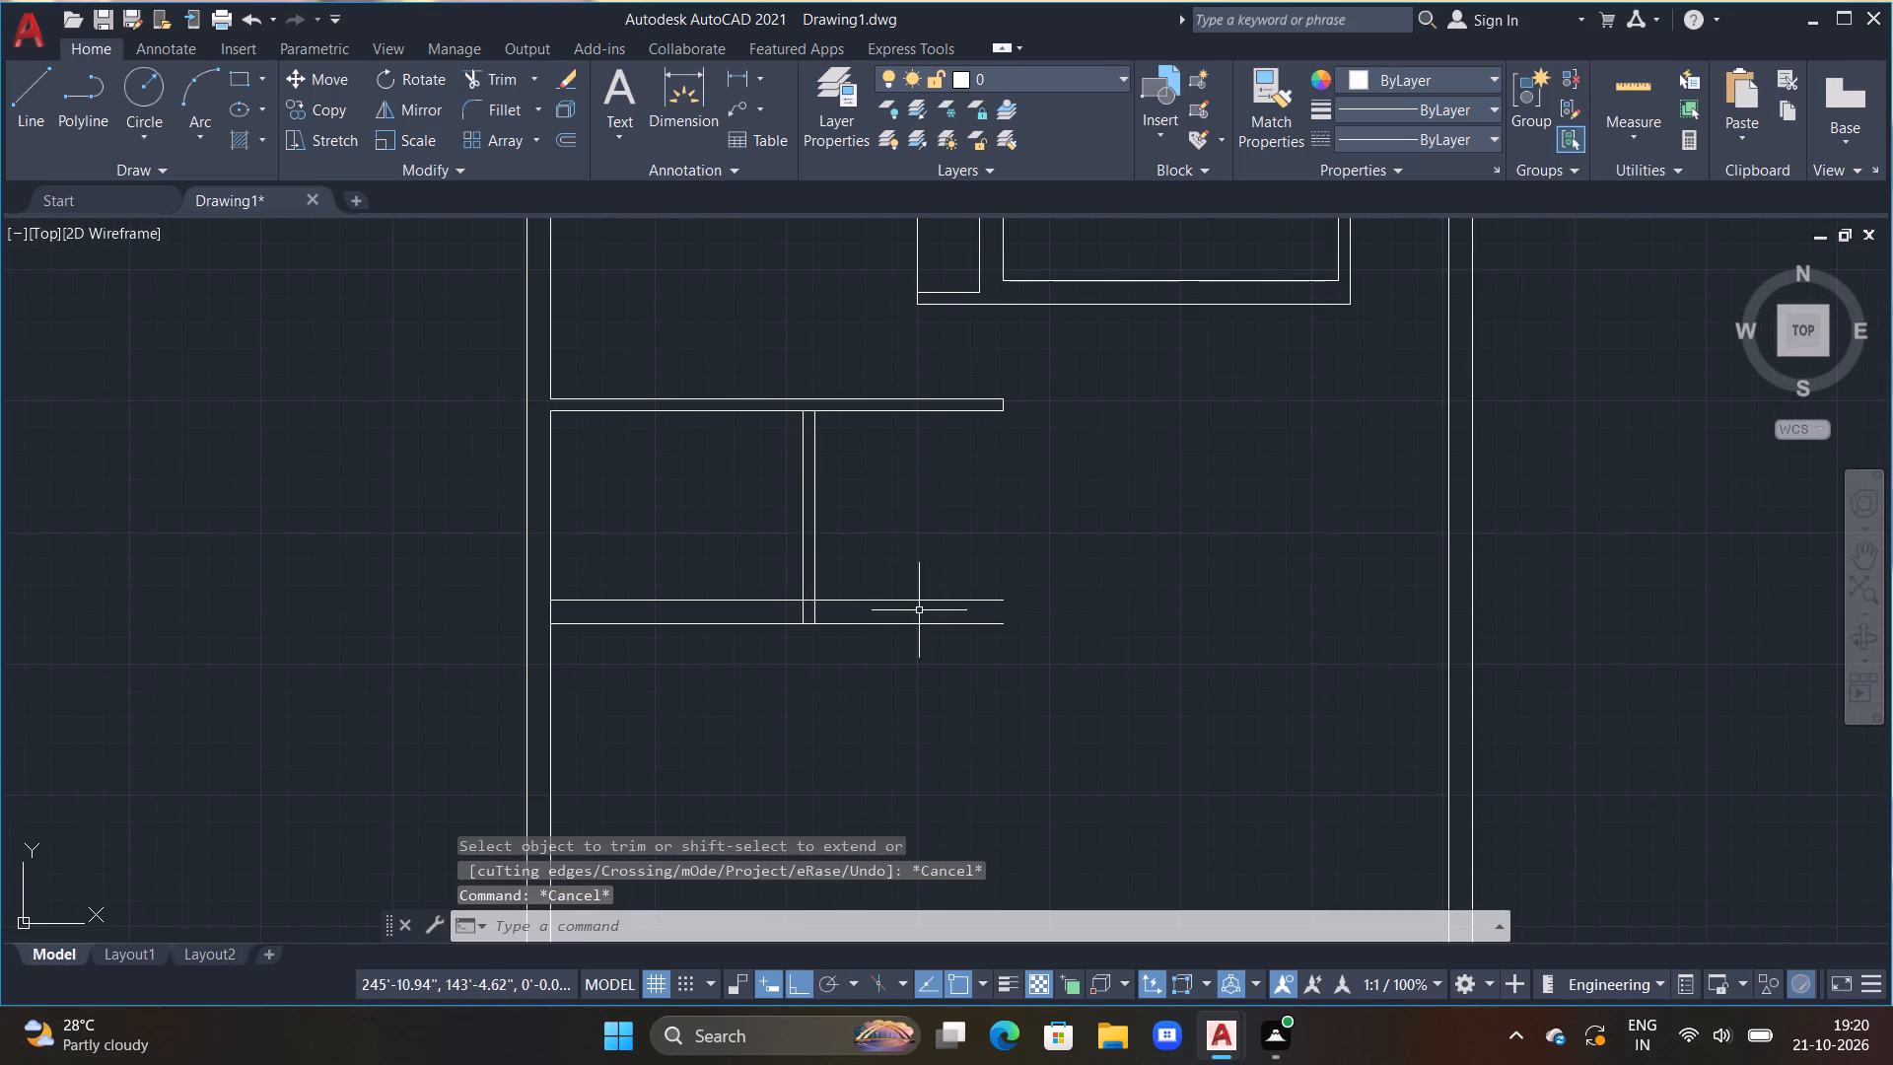
key("Escape")
key("Escape")
Draw a short horizontal line along the 9" partition's upper line, starting from the vertical partition's right line.
type("L")
key("space")
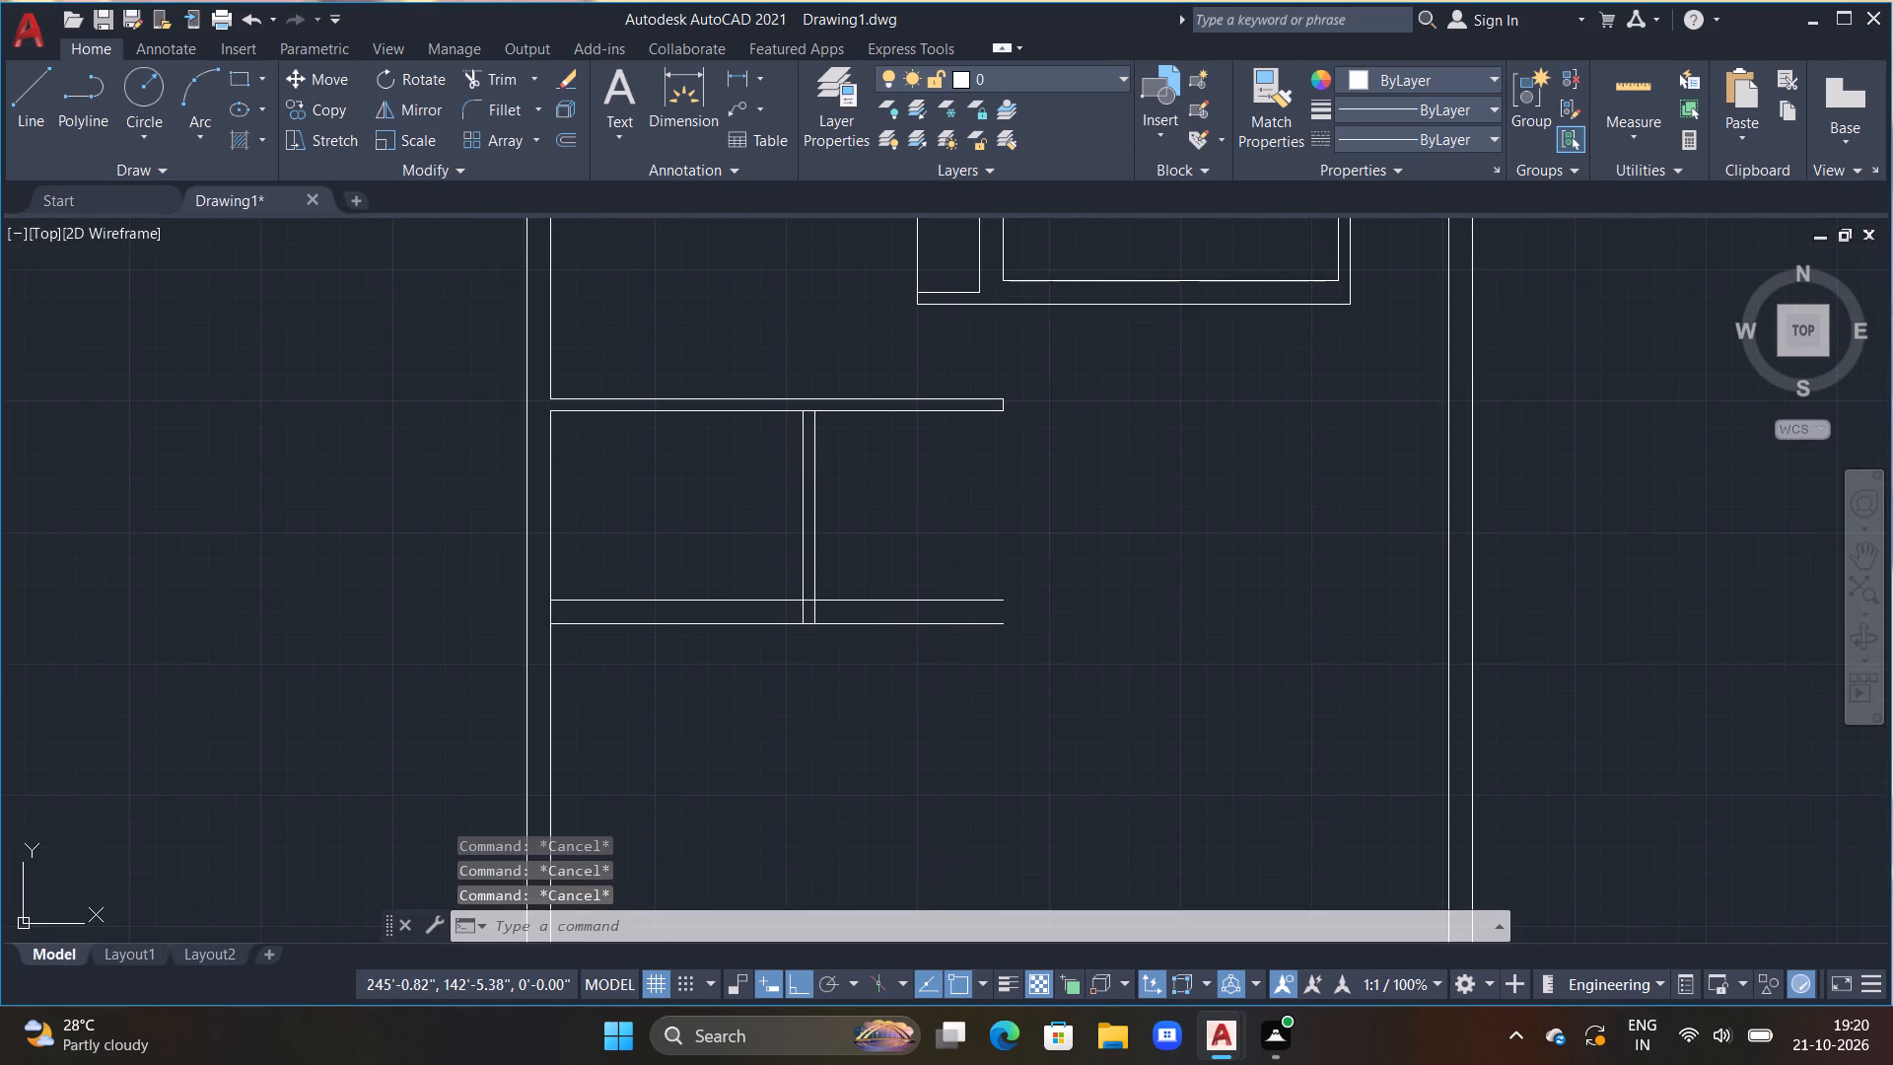
left_click_drag(818, 599, 845, 606)
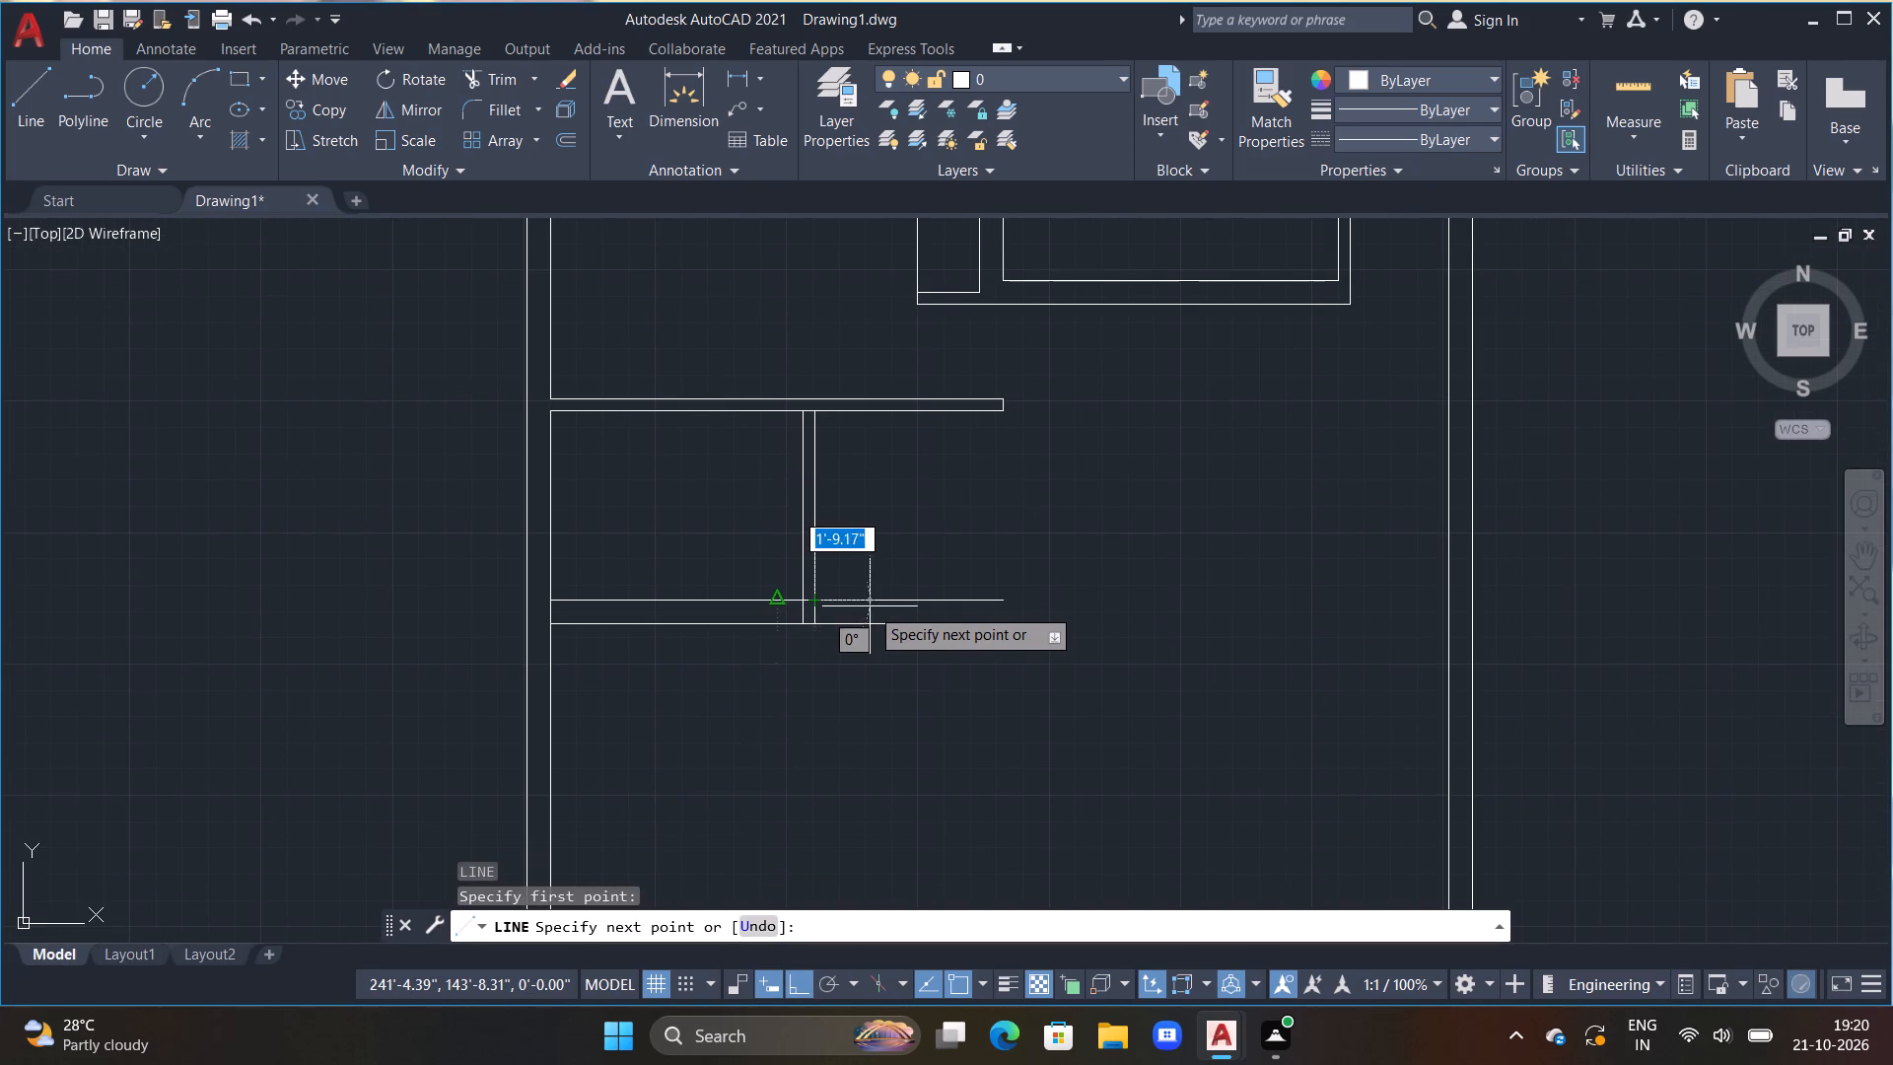
left_click(875, 600)
key("Escape")
key("Escape")
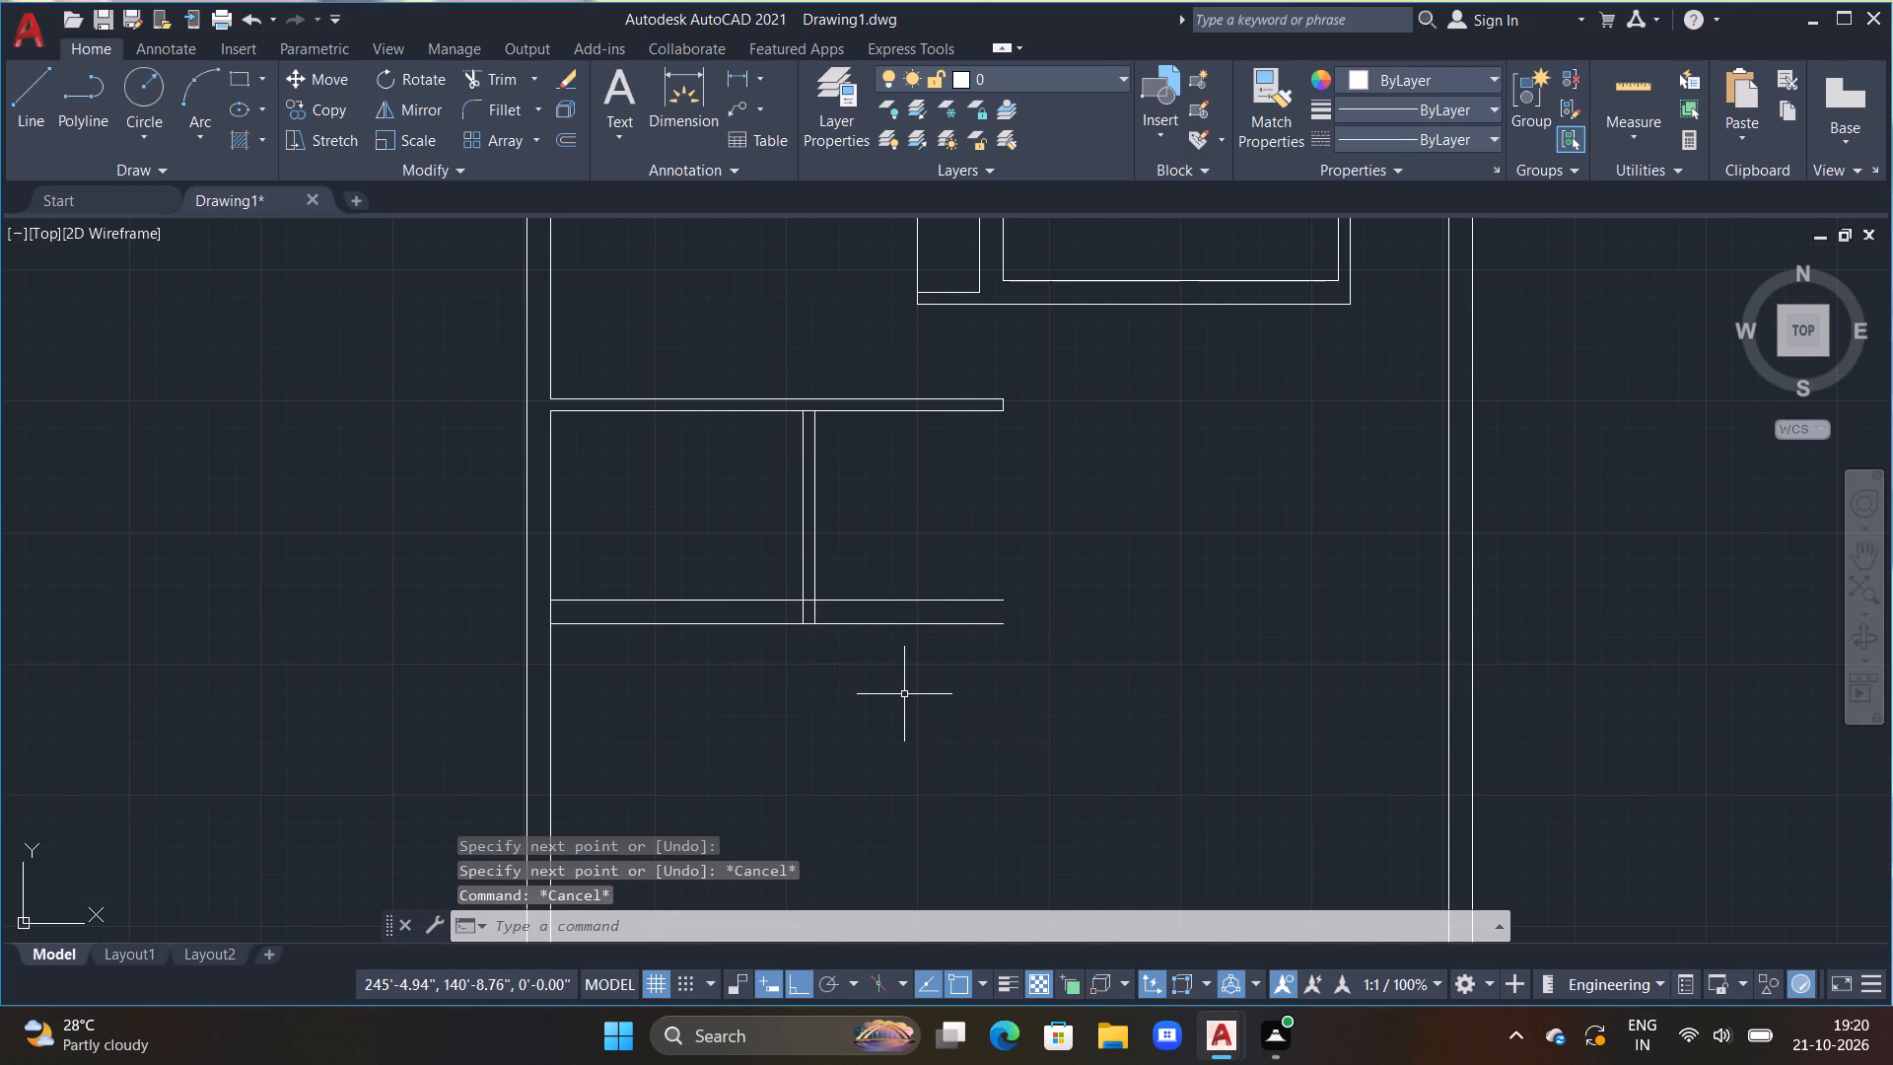
Draw a short vertical line crossing the 9" horizontal partition to the right of the vertical partition.
type("L")
key("space")
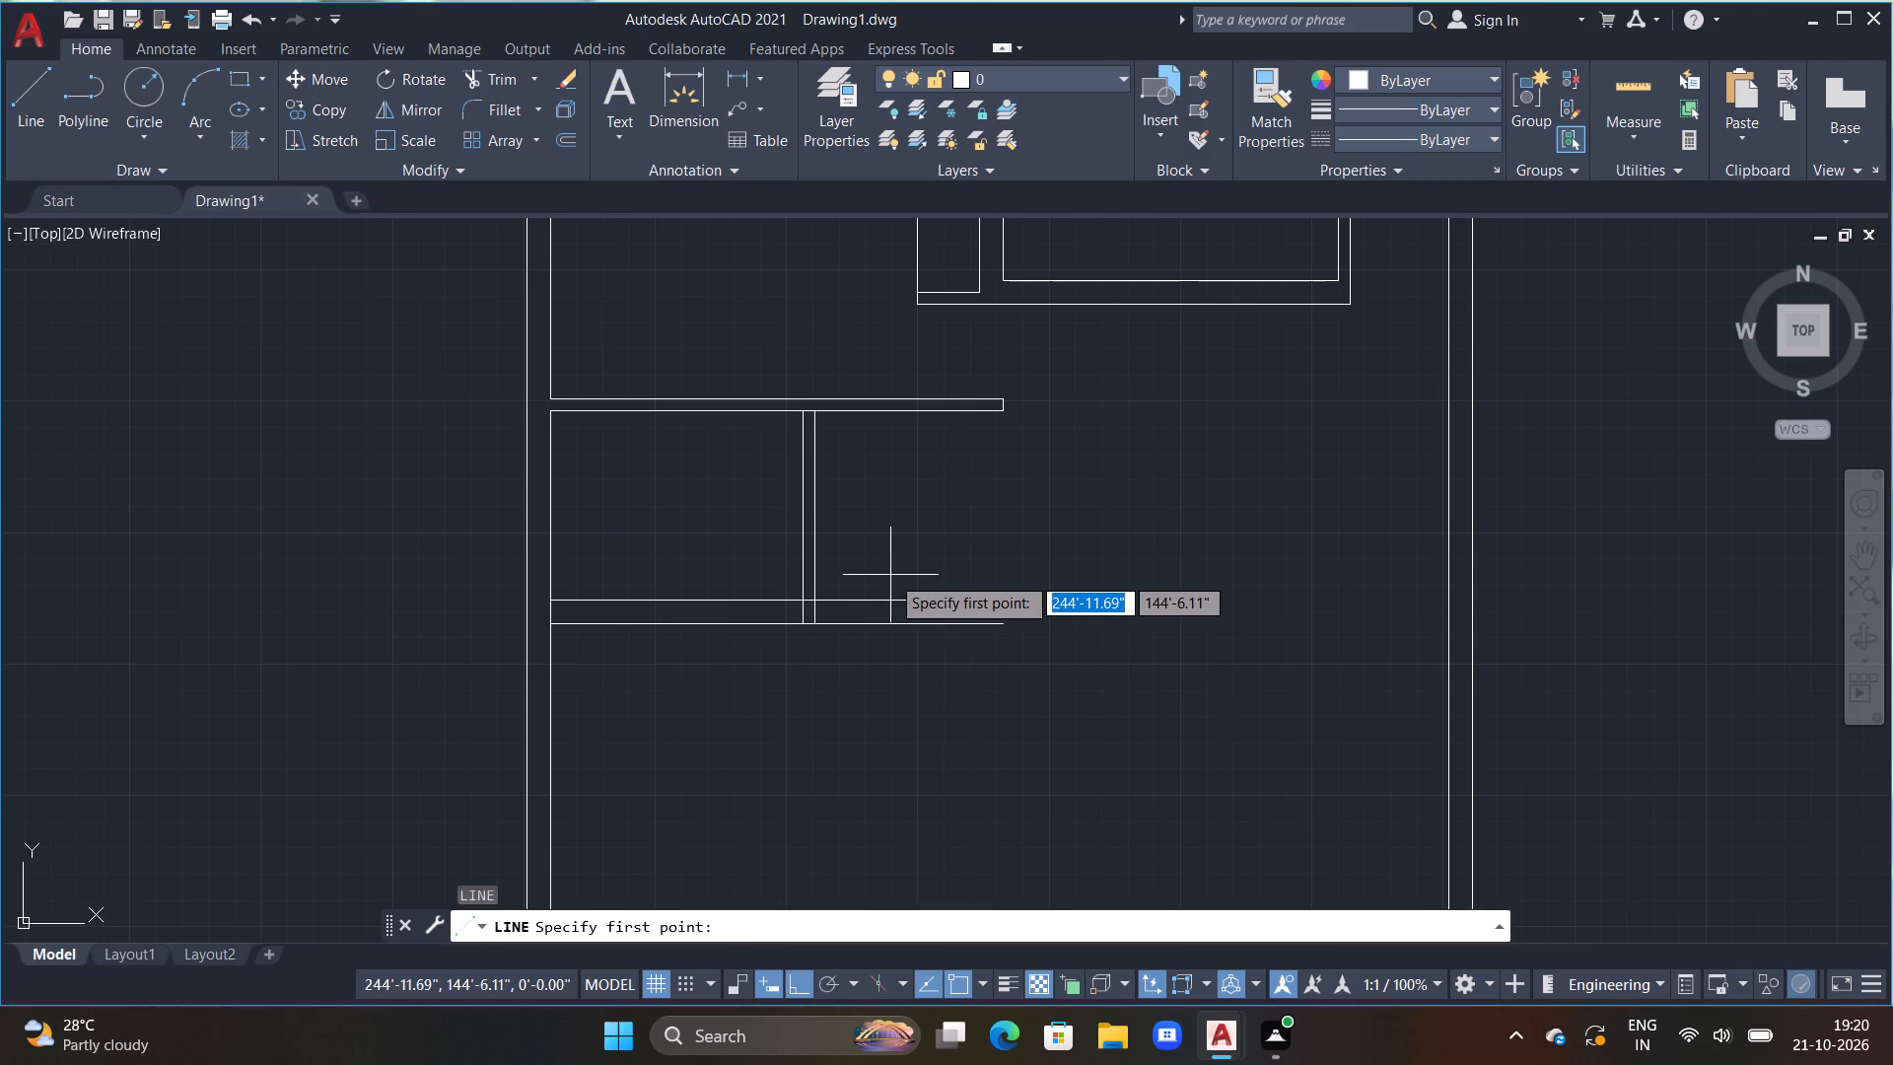
left_click(890, 575)
left_click(886, 685)
key("Escape")
Trim the 9" partition's lines to the right of the short vertical line, plus that line's overhang below the partition.
type("TR")
key("space")
left_click_drag(886, 661, 960, 574)
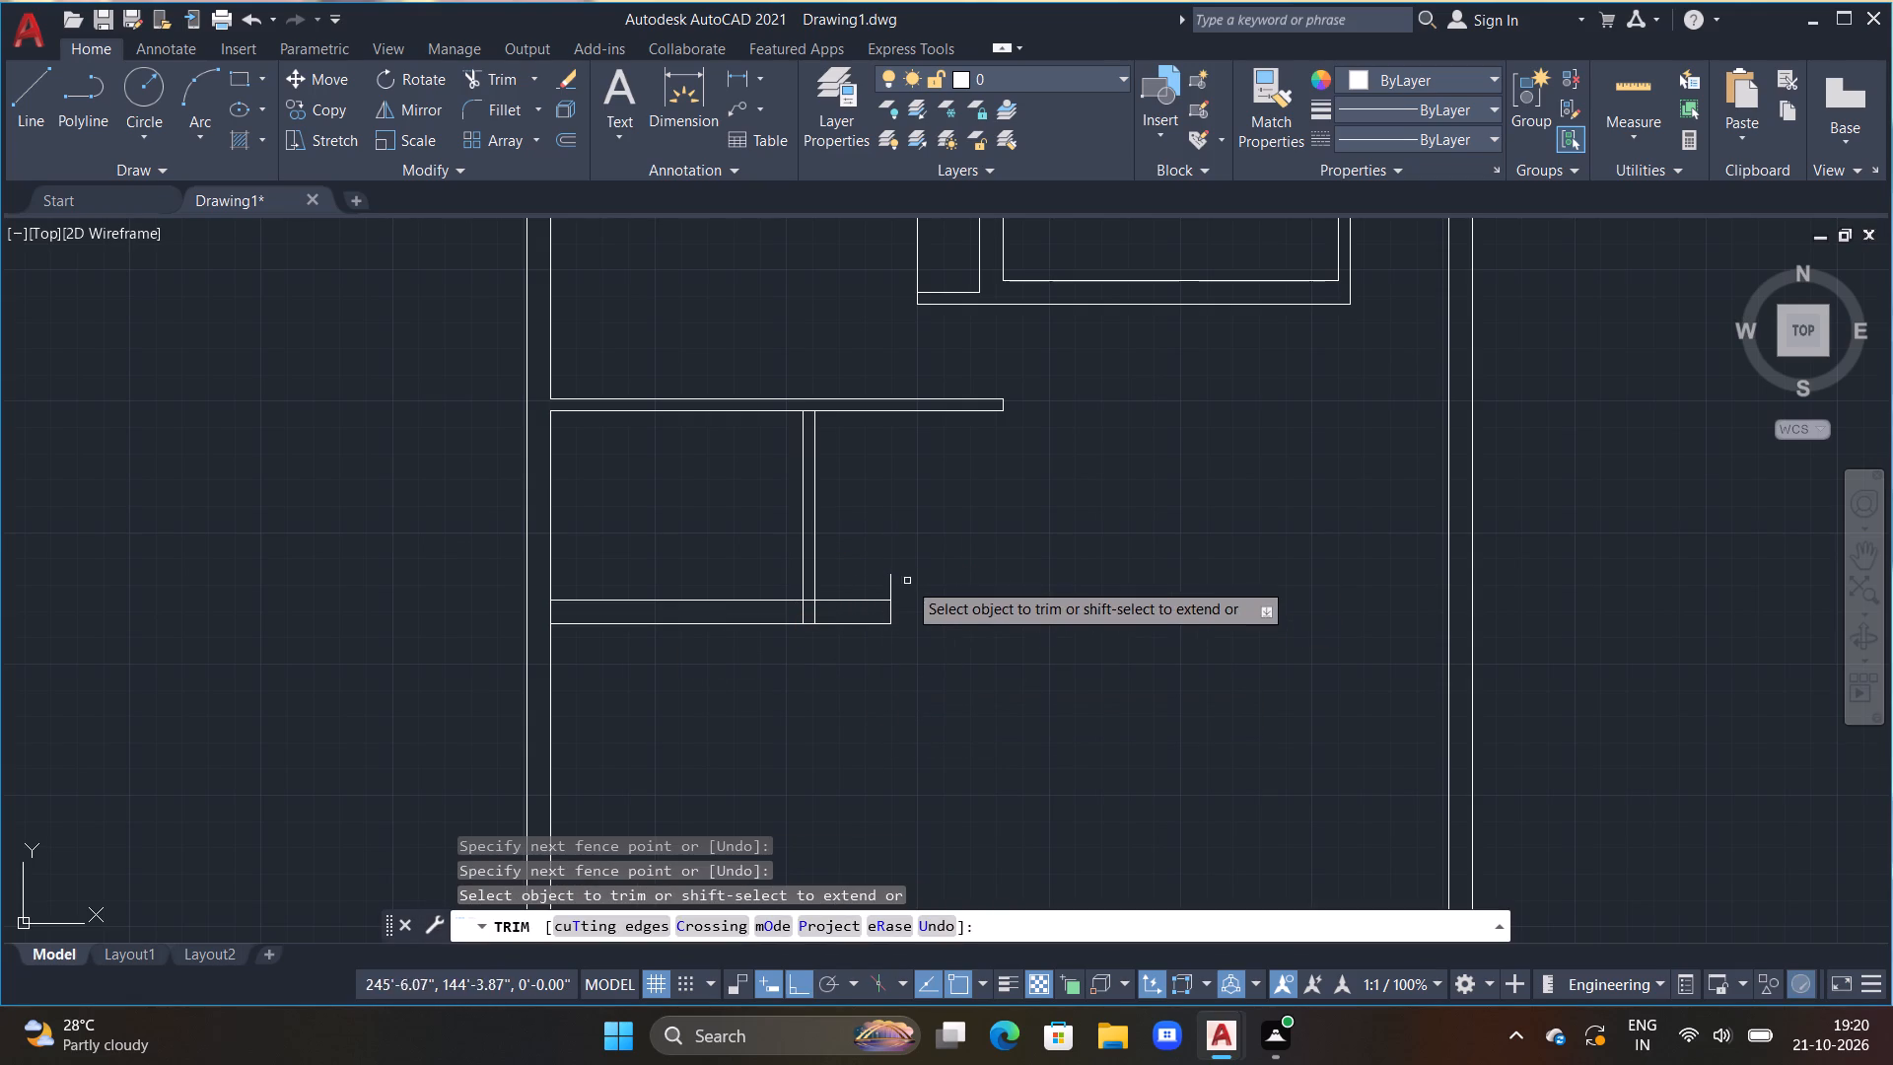
Trim the vertical partition's lines inside the 9" partition and the end line's overhang above it.
scroll(836, 618, "up", 2)
left_click_drag(731, 599, 697, 600)
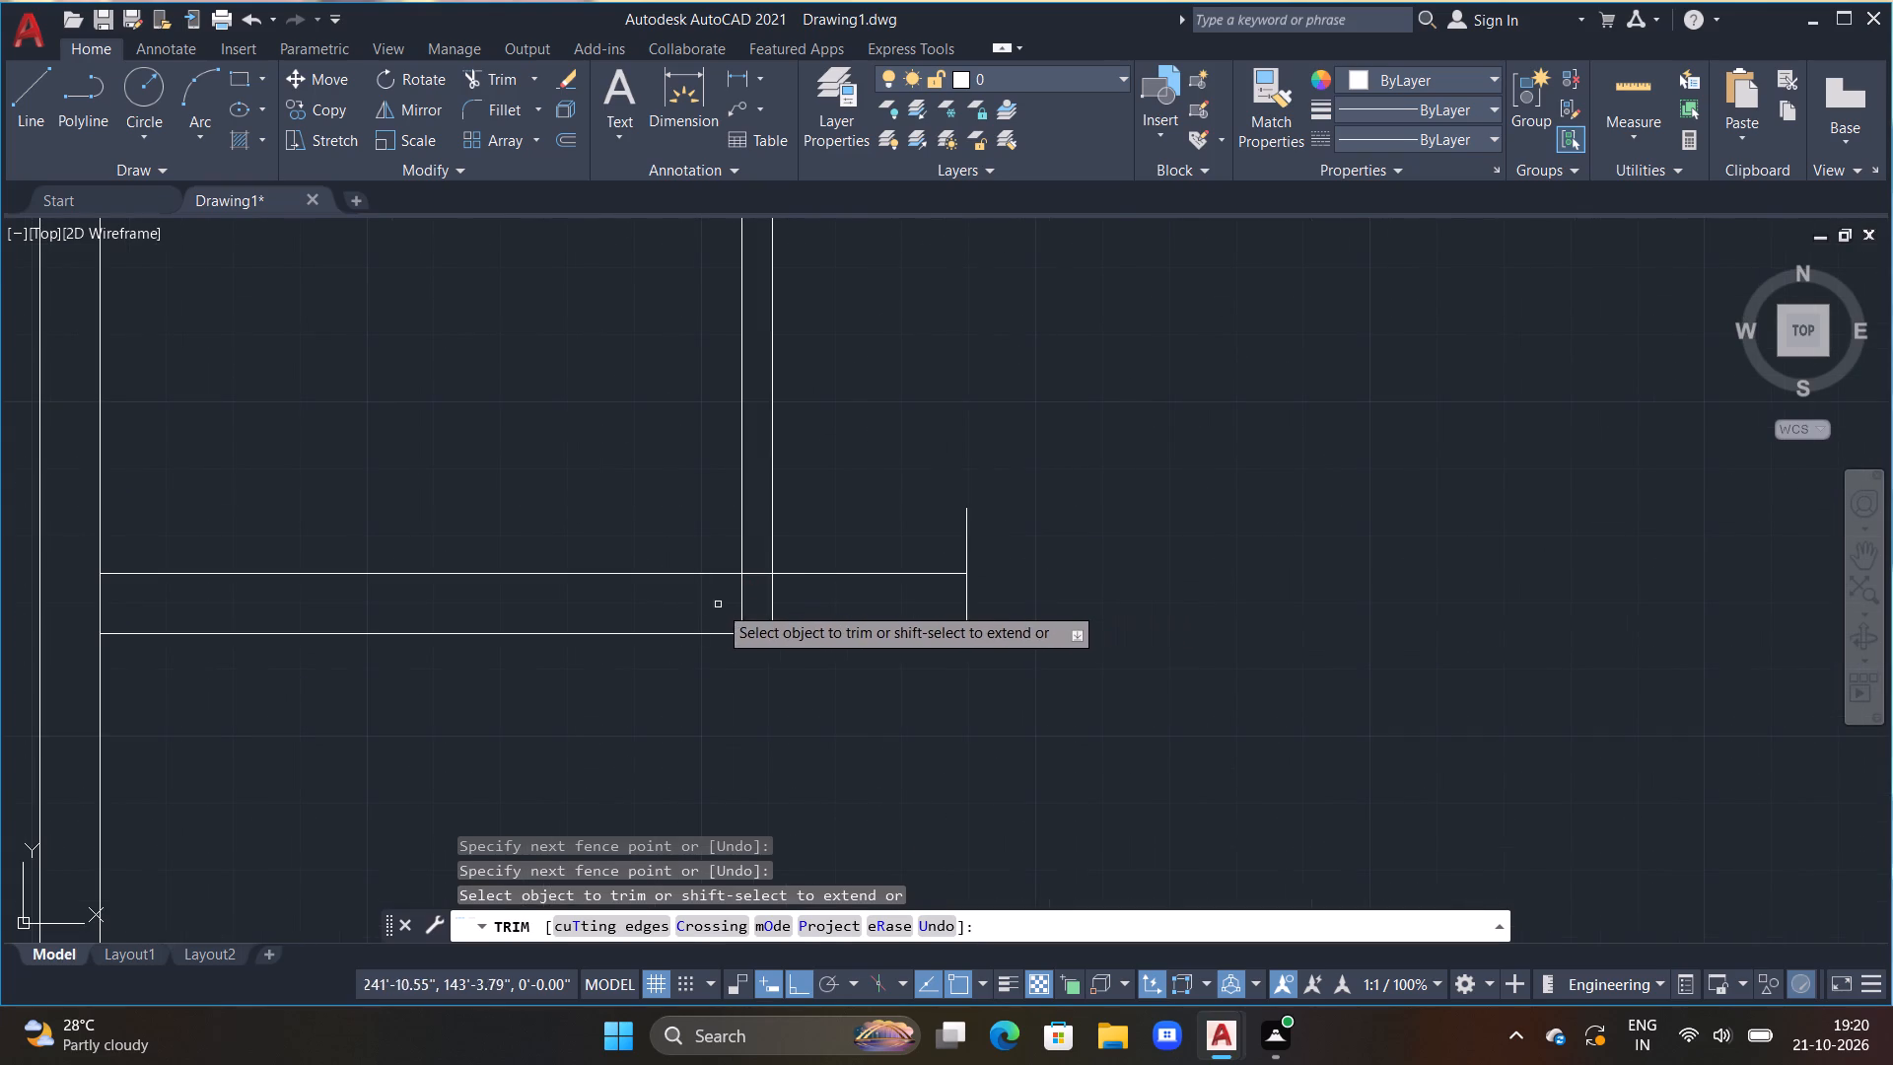
left_click_drag(704, 603, 827, 611)
left_click(762, 574)
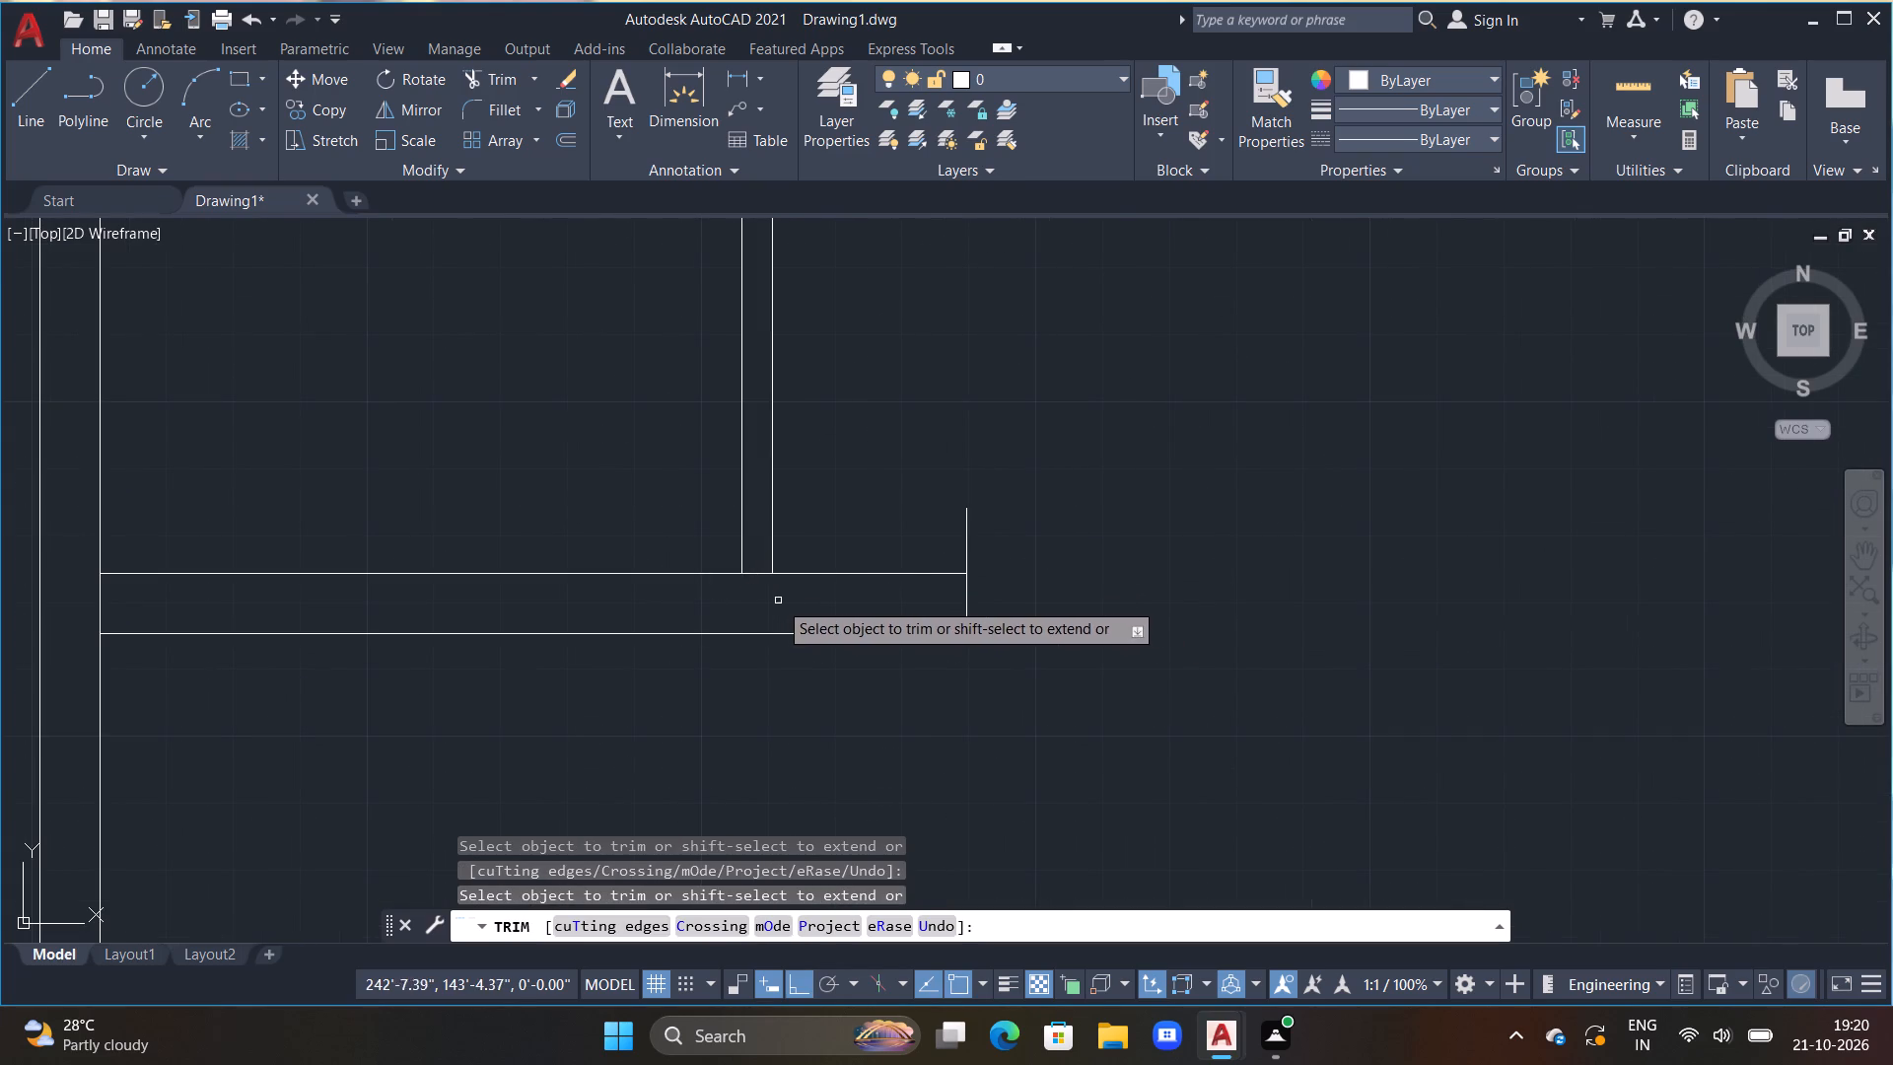
left_click_drag(941, 551, 1055, 508)
scroll(1034, 498, "down", 3)
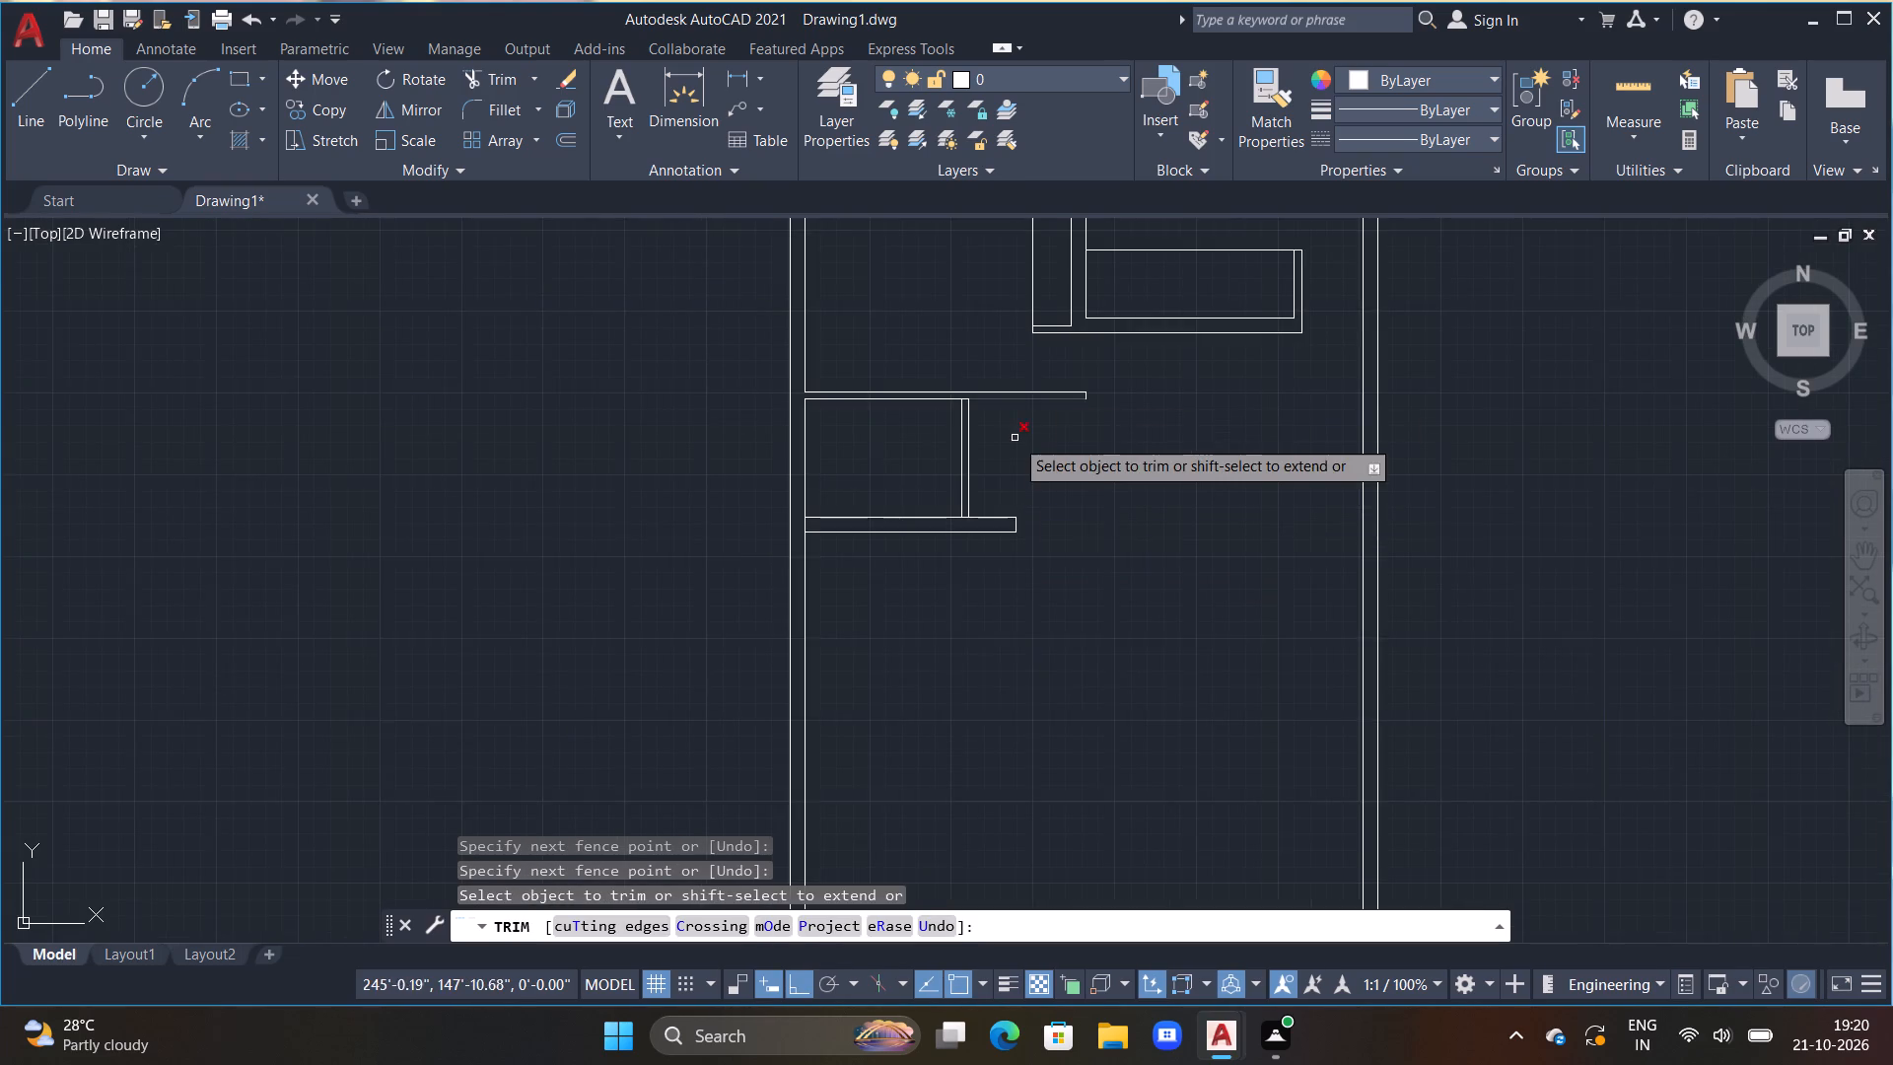
scroll(1010, 444, "up", 2)
middle_click_drag(1000, 456, 1115, 582)
key("Escape")
key("Escape")
key("Escape")
Offset the cross partition's lower line 1'6" downward across the 4.5" vertical partition.
scroll(1100, 577, "up", 1)
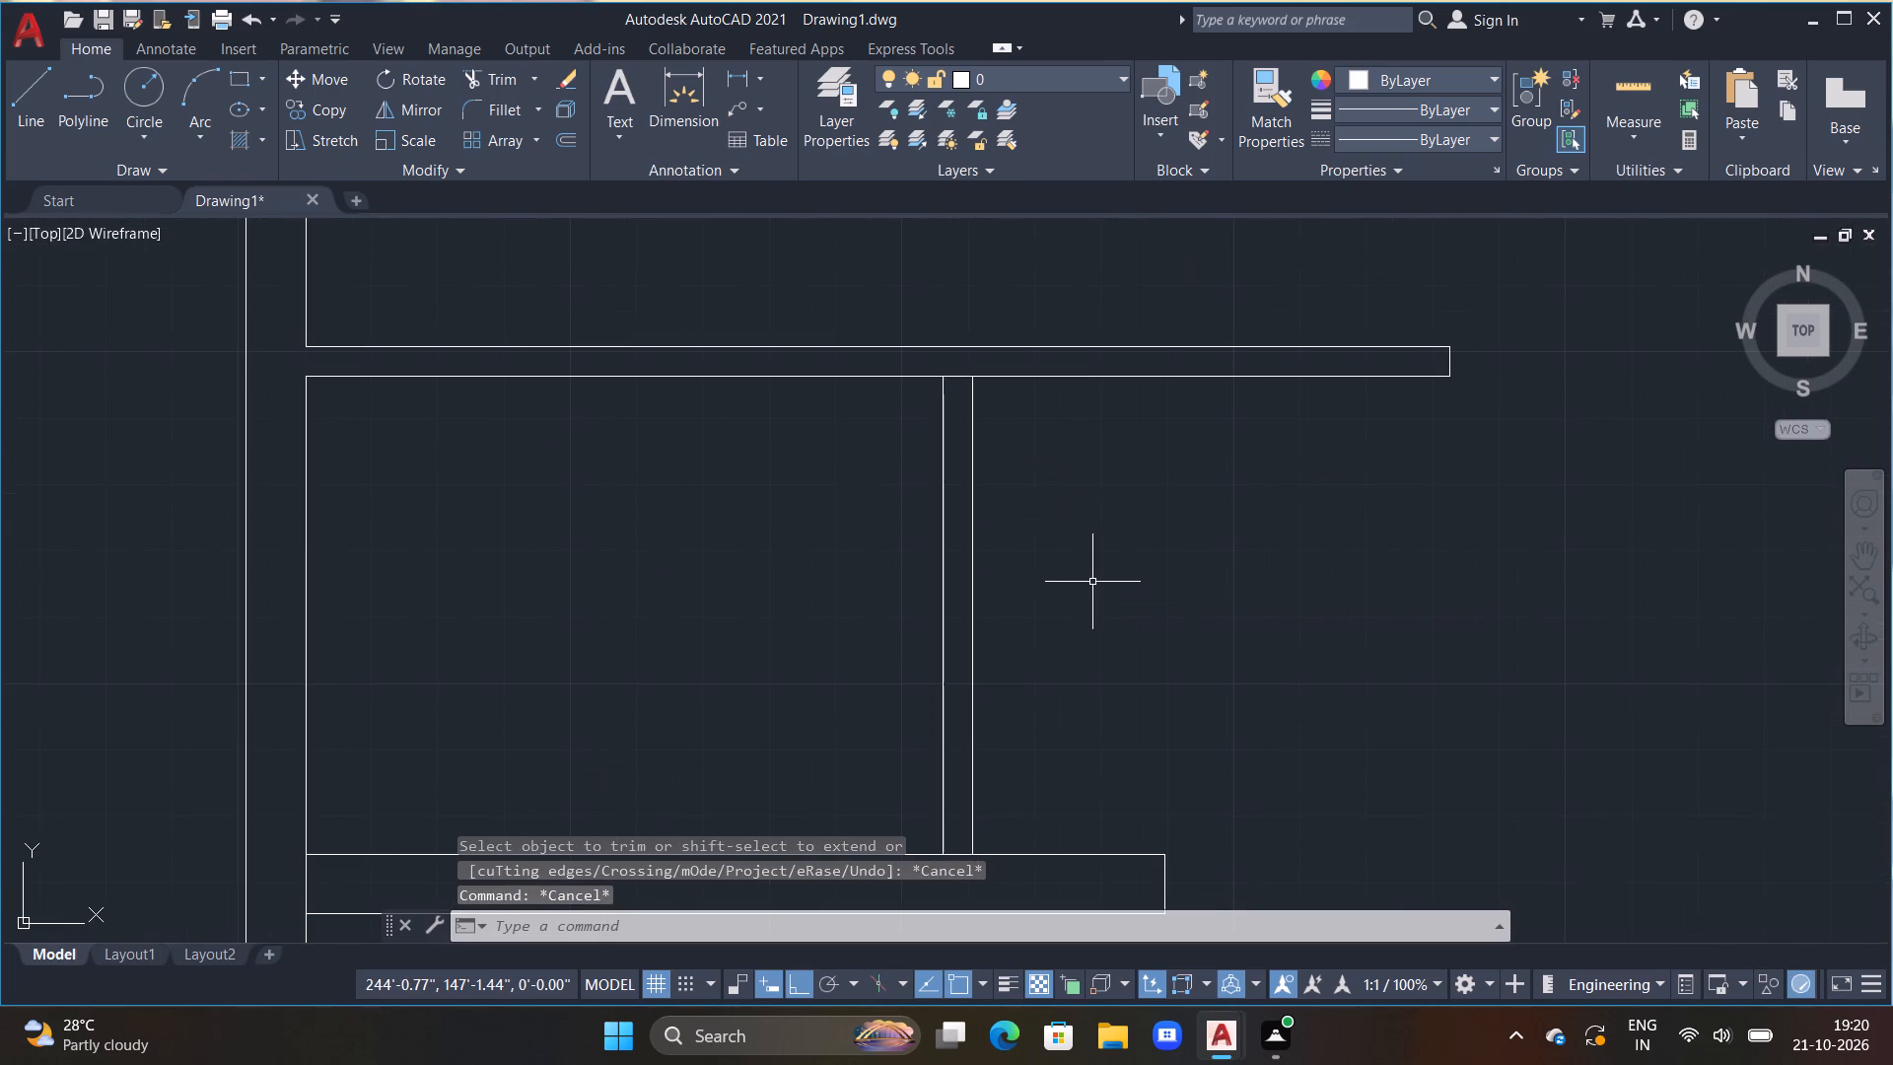
type("OFF")
key("space")
type("2'6\"")
key("Return")
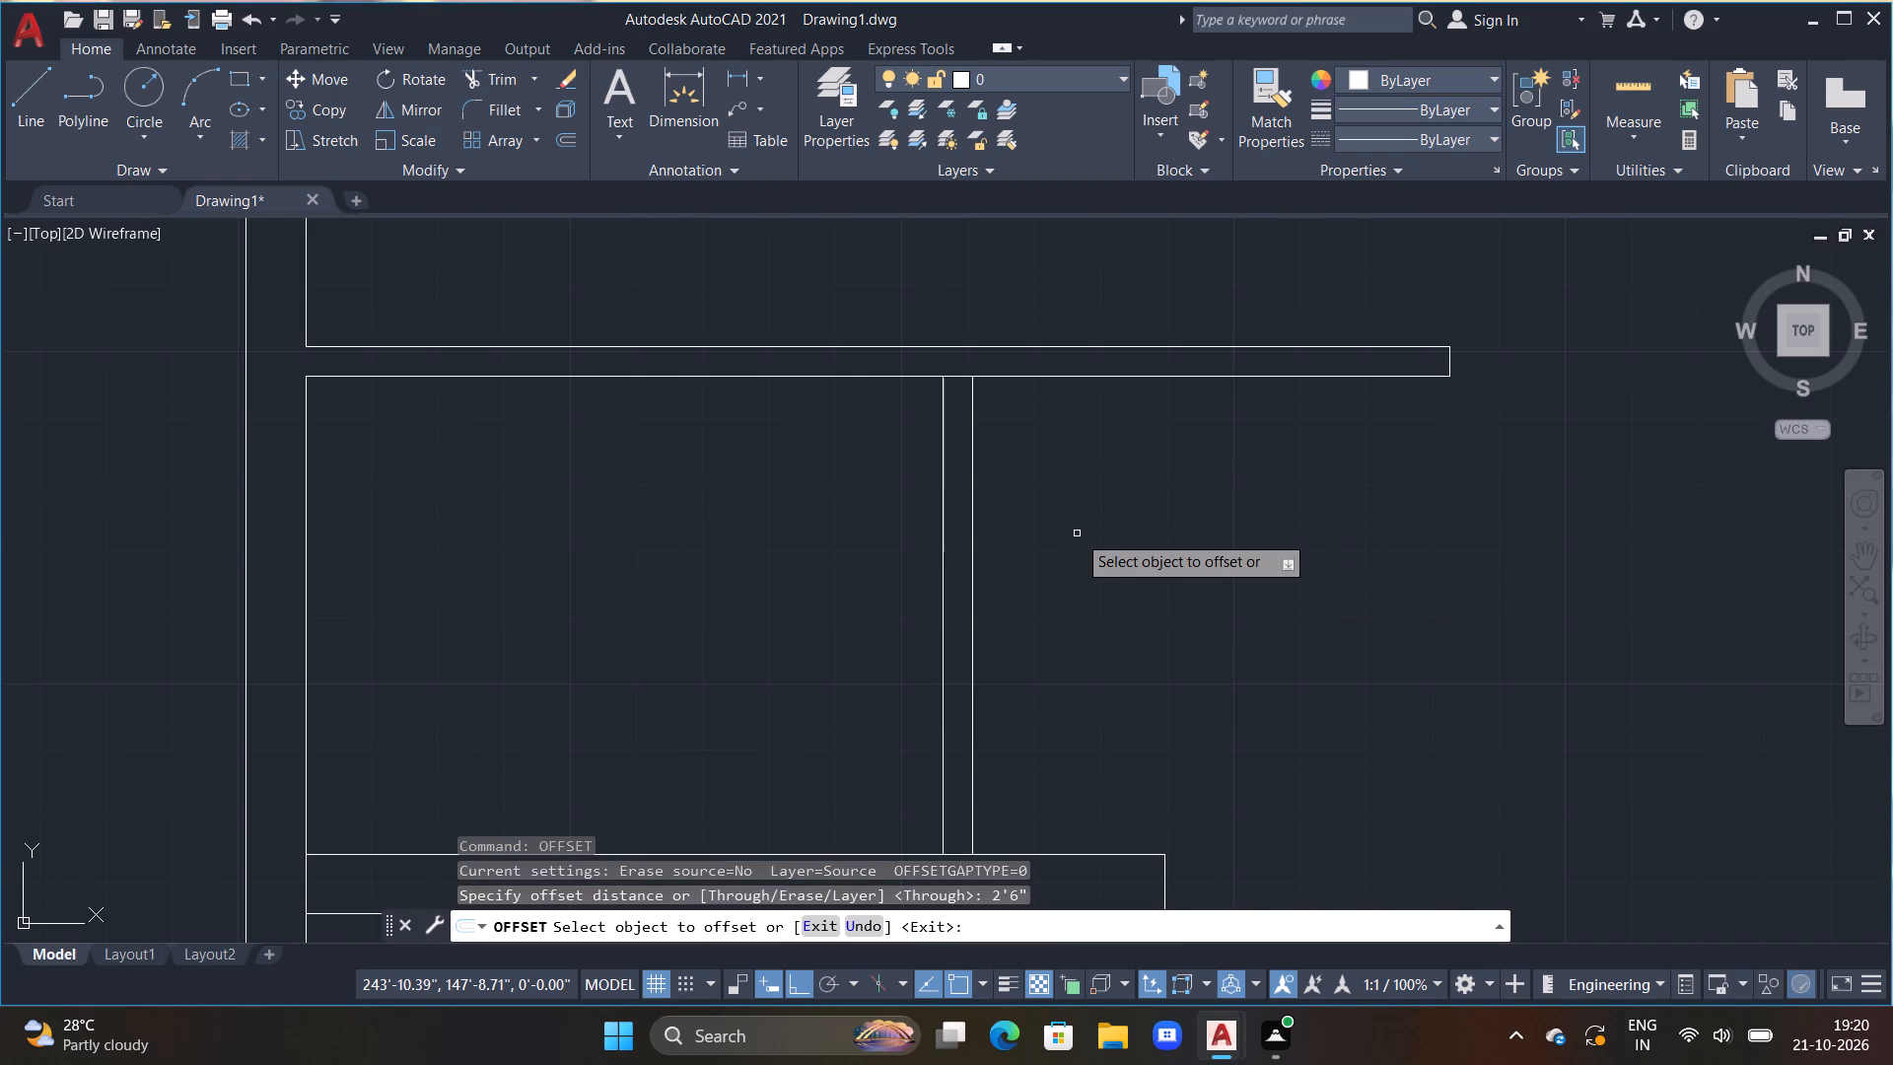
left_click_drag(958, 377, 958, 403)
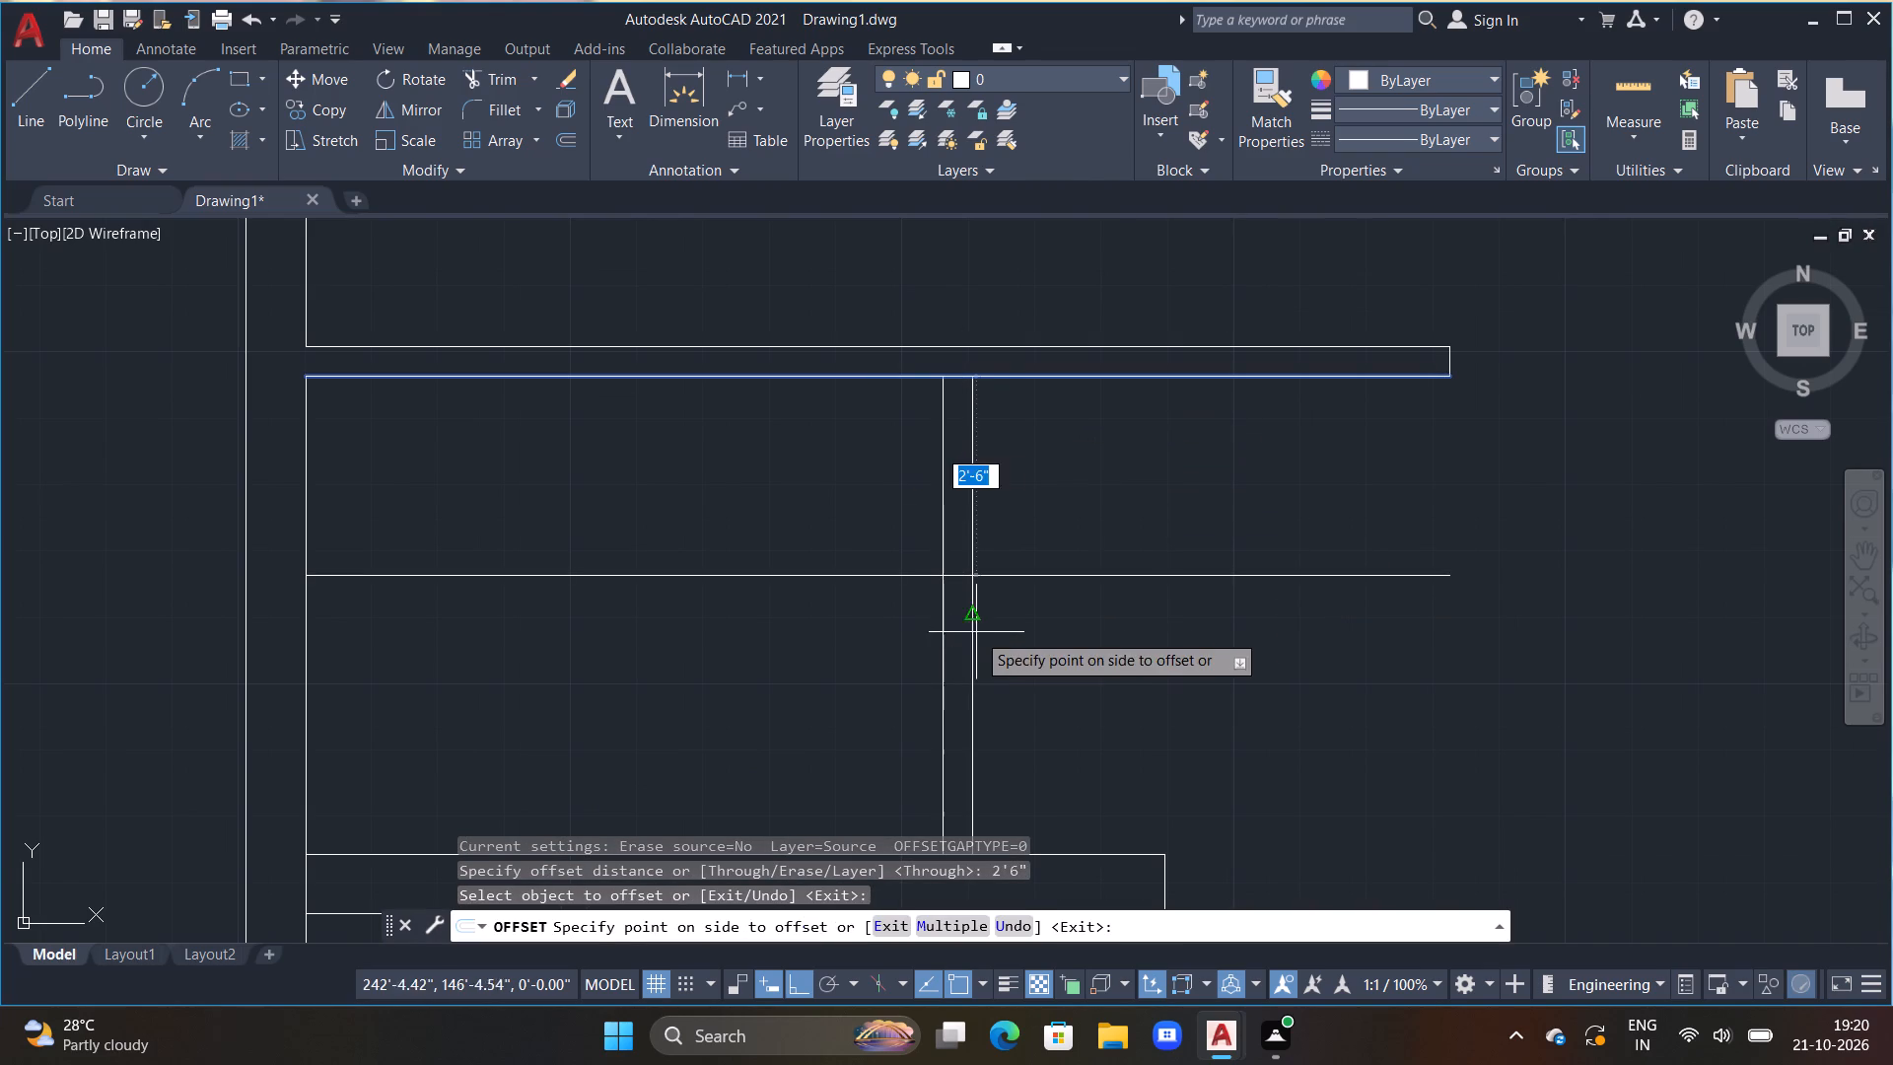
type("1'6\"")
key("Return")
key("Escape")
Trim the vertical partition above the 1'6" offset line and cut that line back to the partition's width.
type("TR")
key("space")
left_click_drag(1039, 543, 799, 551)
Trim the lines closing the 9" partition's junctions with the vertical partition's base and the left outer wall.
left_click(956, 855)
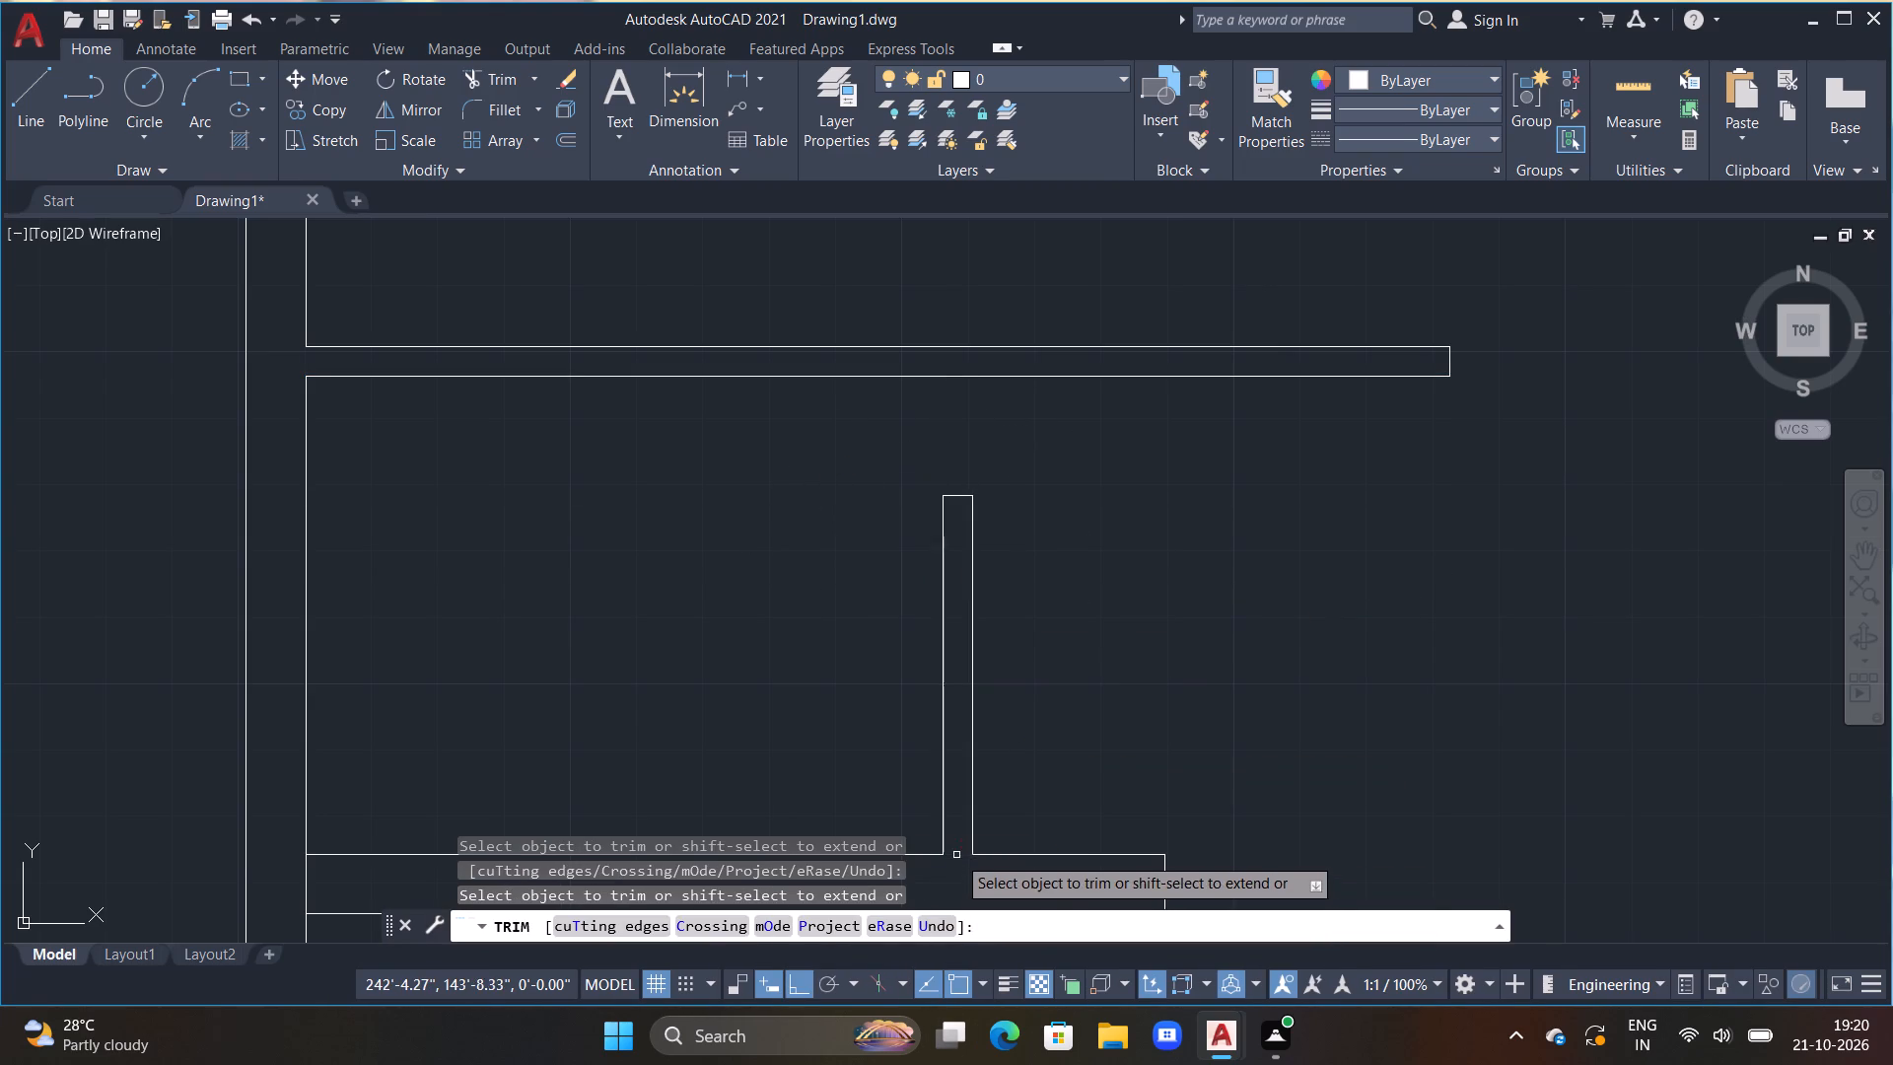
scroll(1021, 784, "down", 2)
middle_click_drag(1096, 844, 1105, 608)
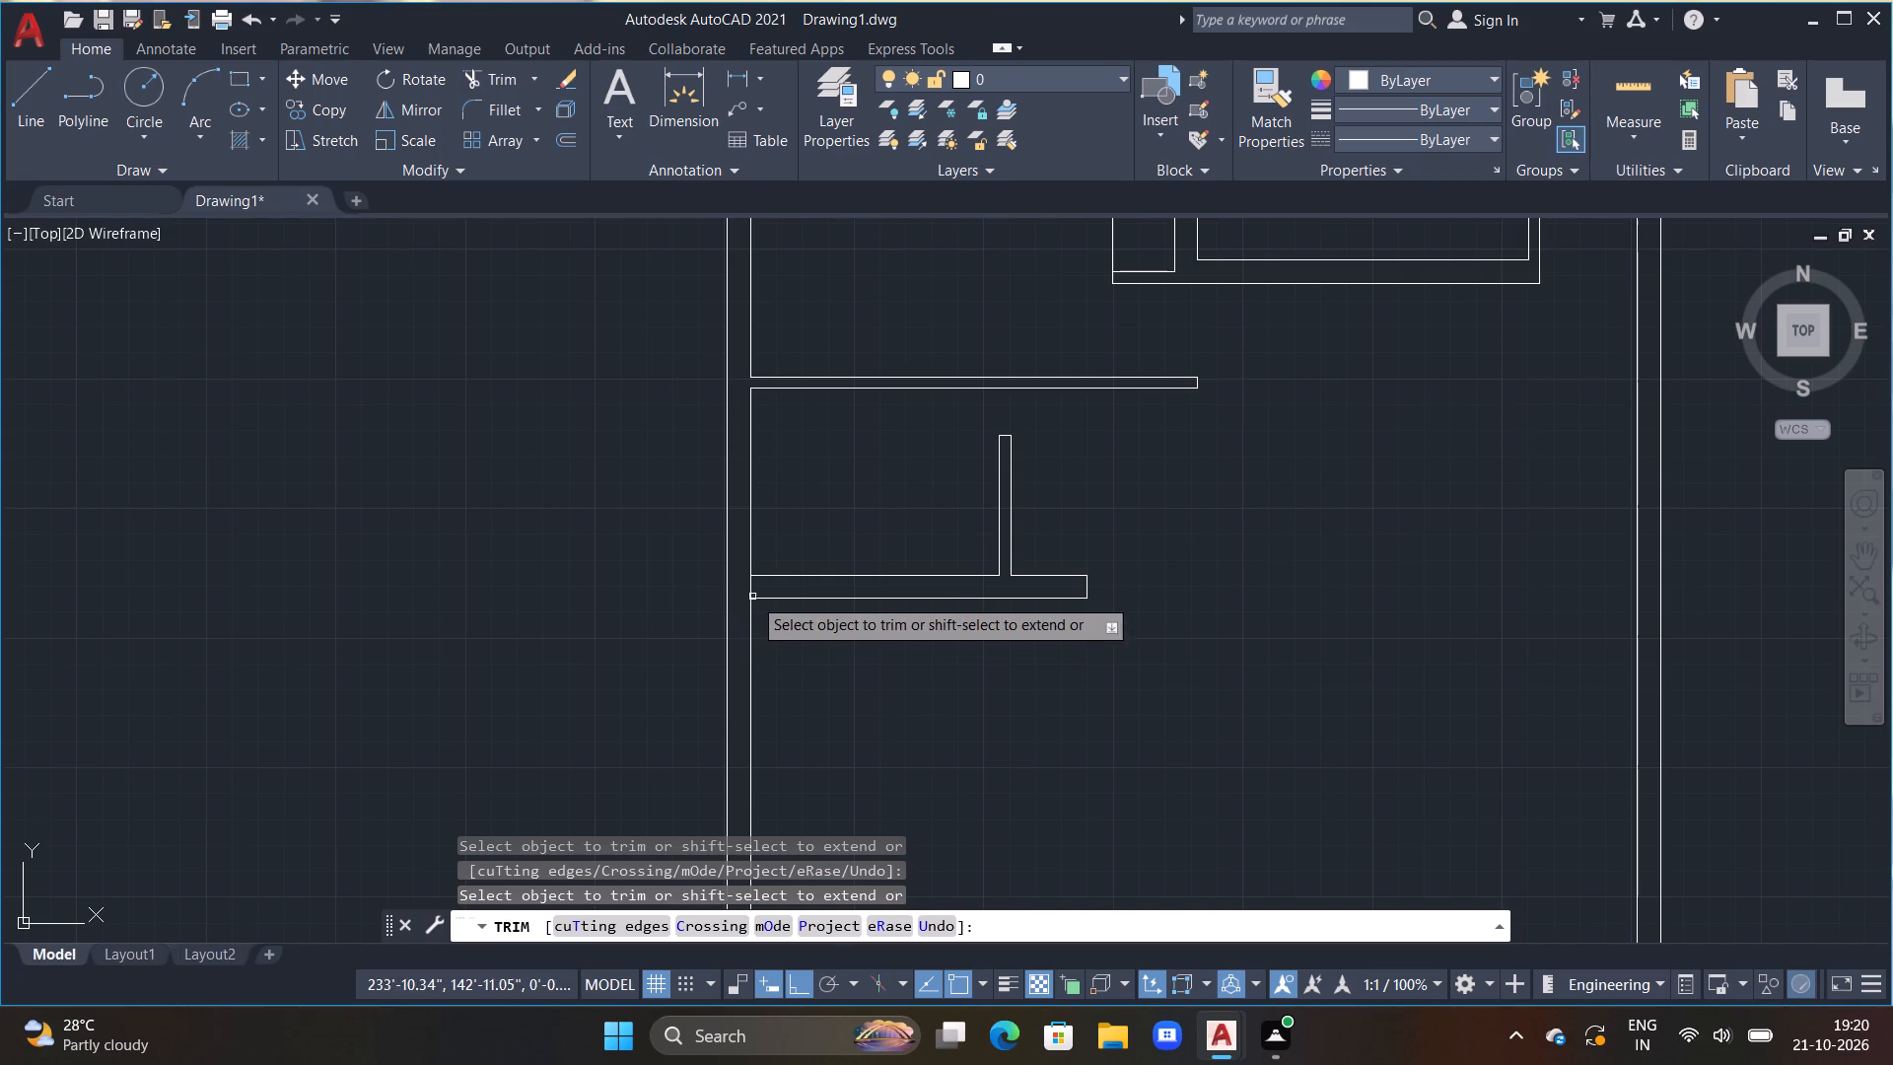
left_click(752, 590)
scroll(861, 705, "down", 2)
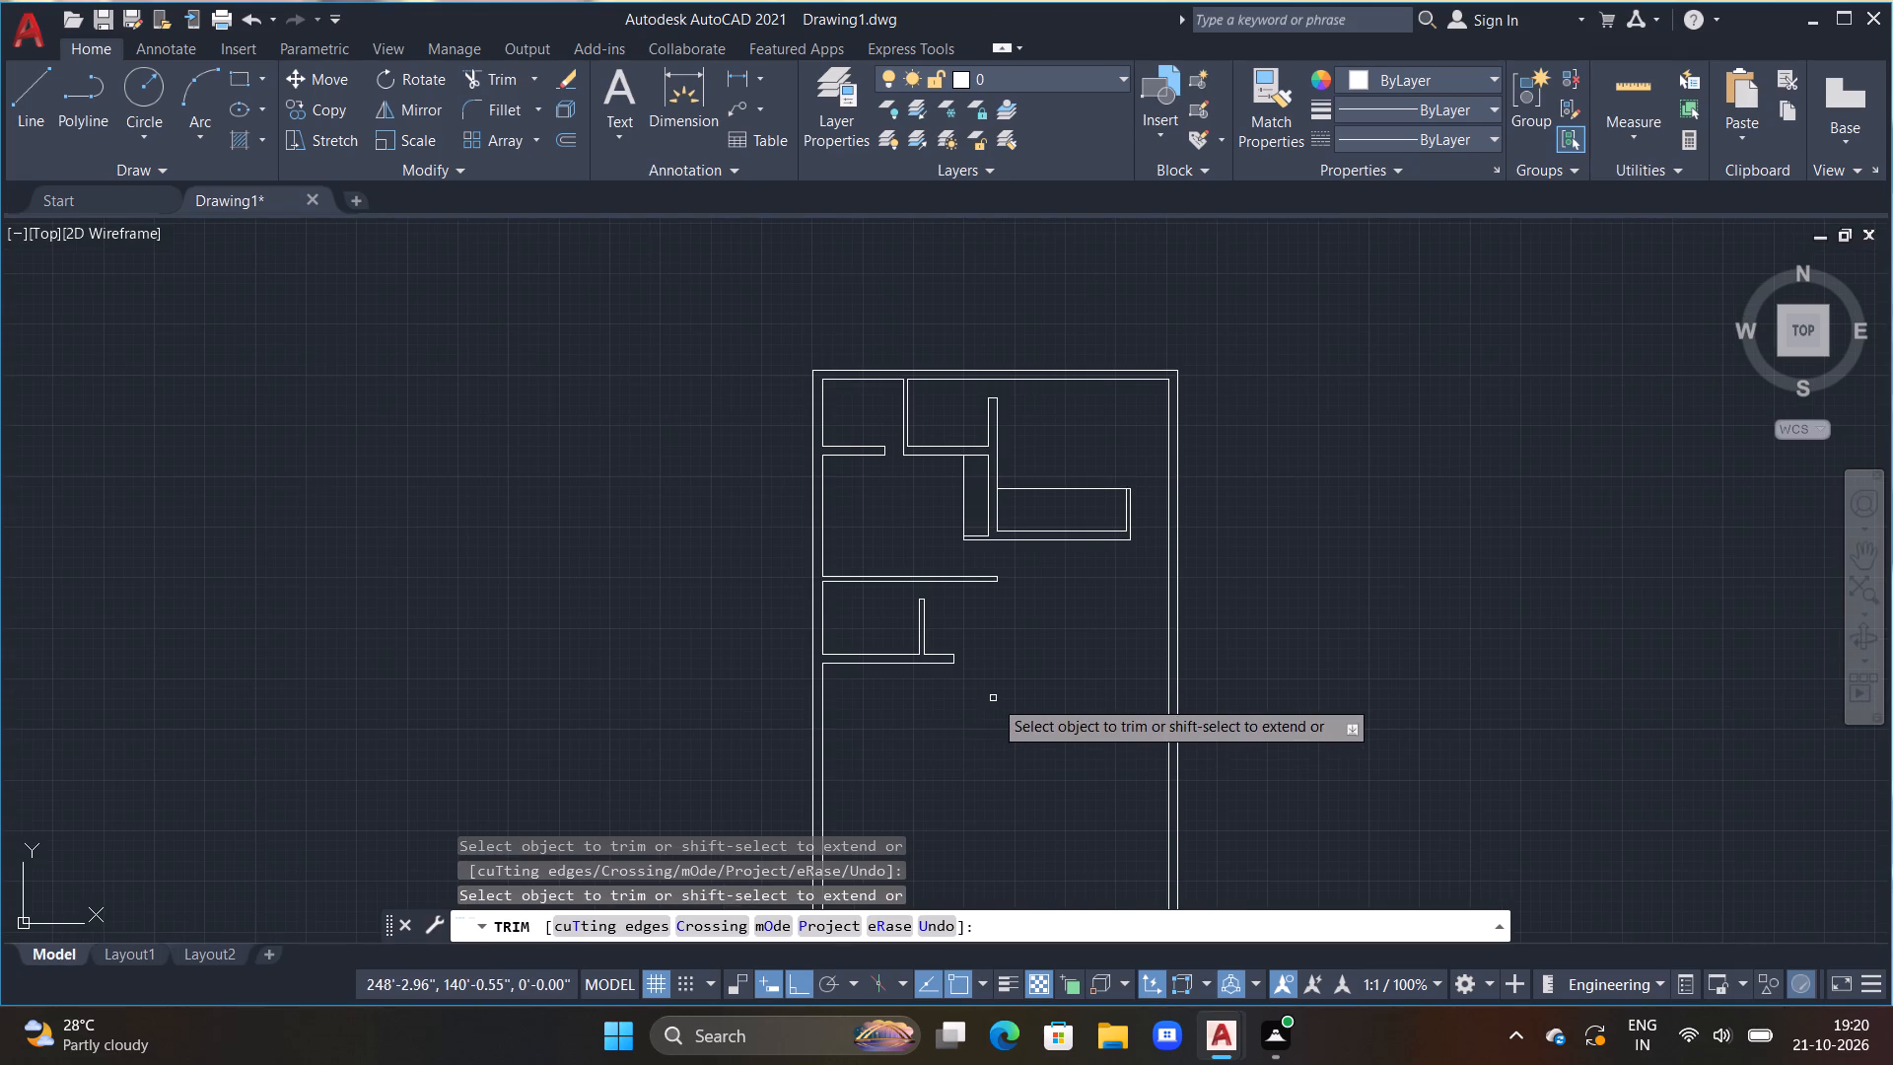
middle_click_drag(994, 697, 827, 699)
scroll(861, 649, "up", 2)
key("Escape")
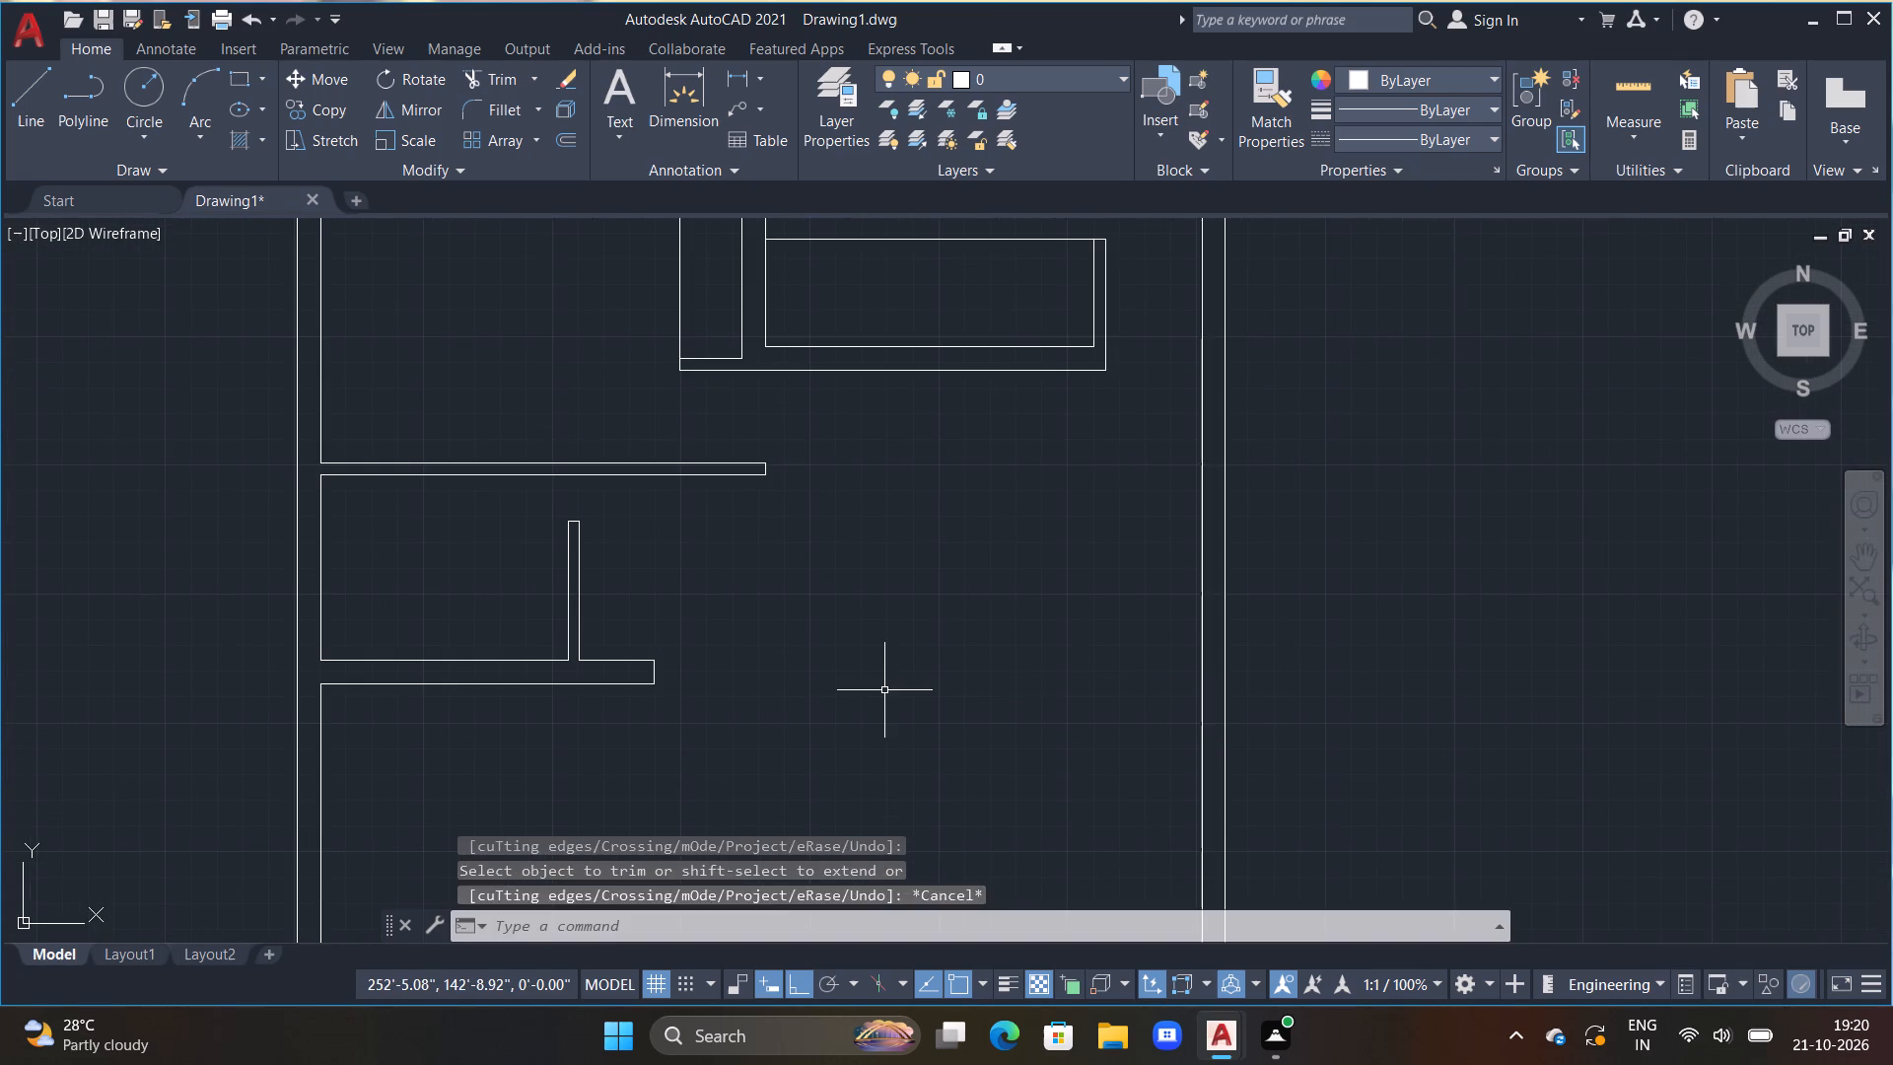
key("Escape")
key("Escape")
key("Escape")
Offset the 9" horizontal partition's lower line 16' downward.
scroll(885, 701, "down", 1)
scroll(825, 783, "down", 1)
middle_click_drag(831, 779, 933, 528)
middle_click_drag(868, 641, 875, 586)
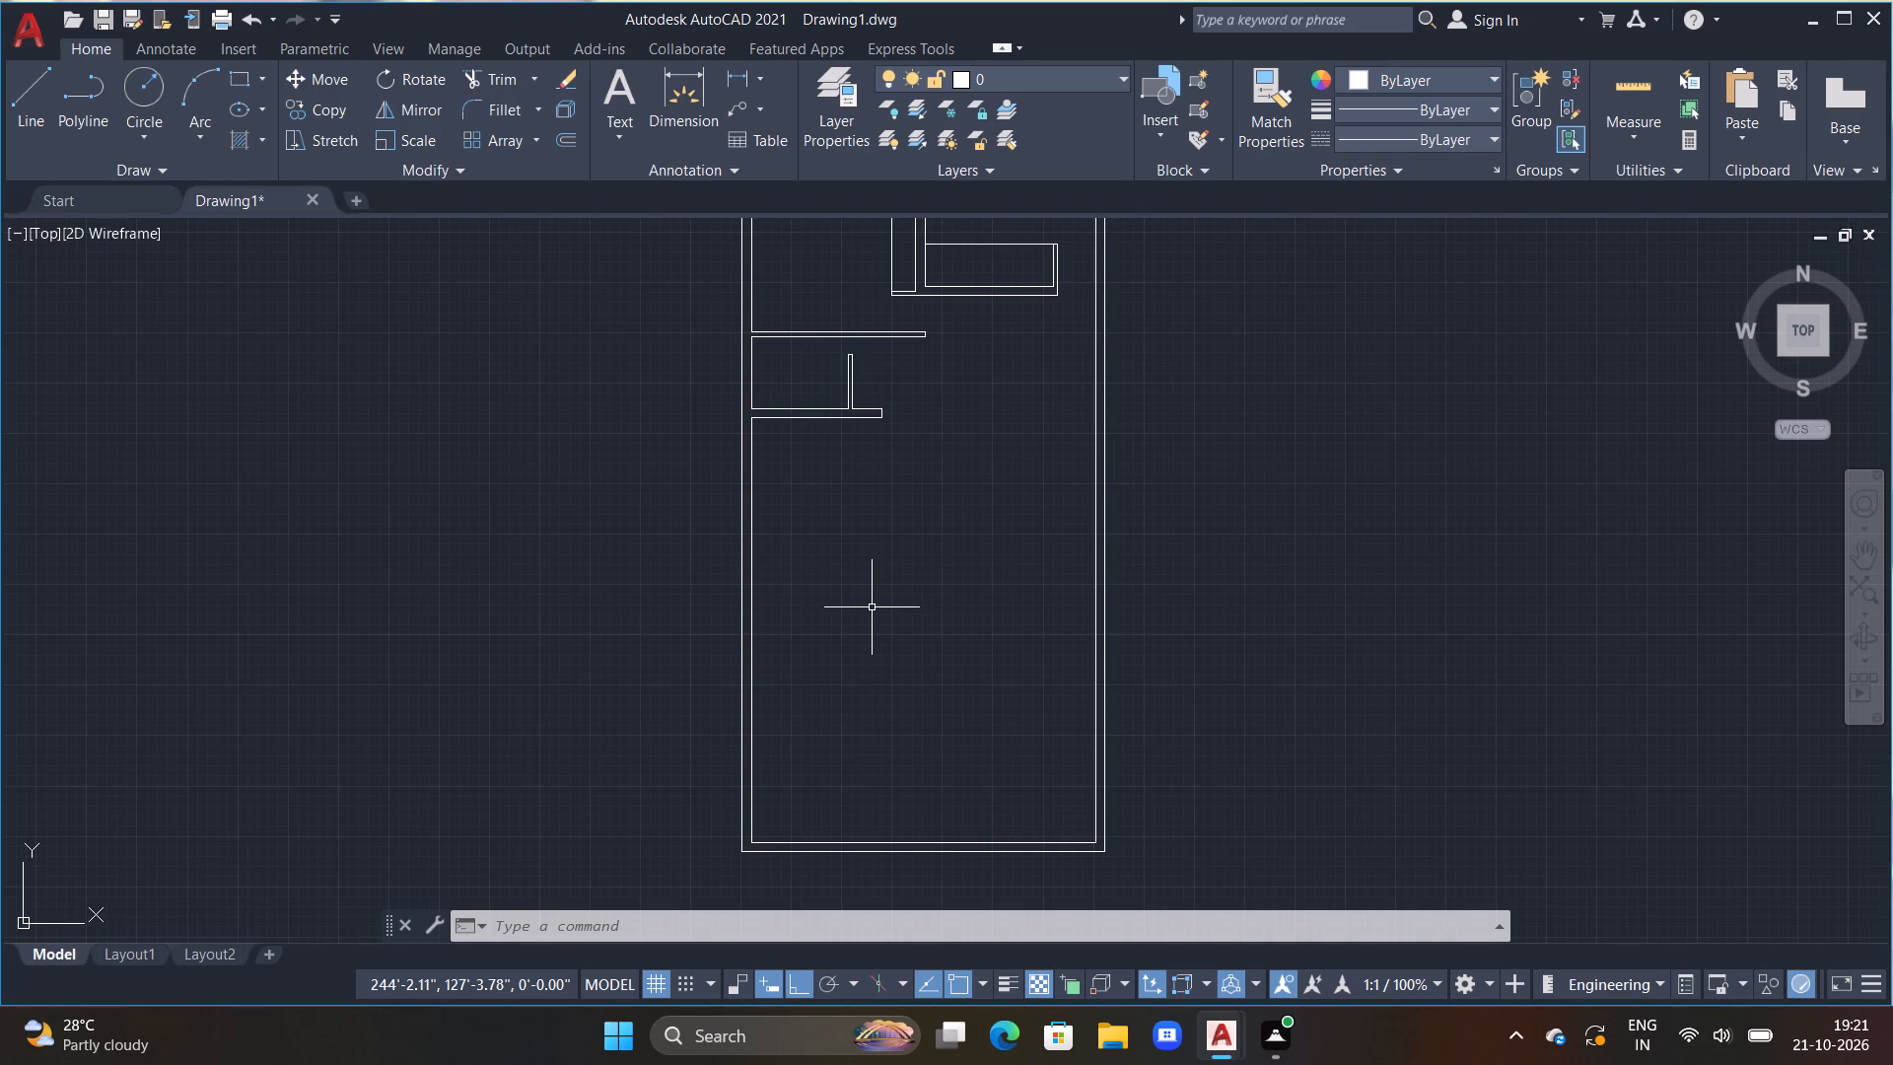
type("OFF")
key("space")
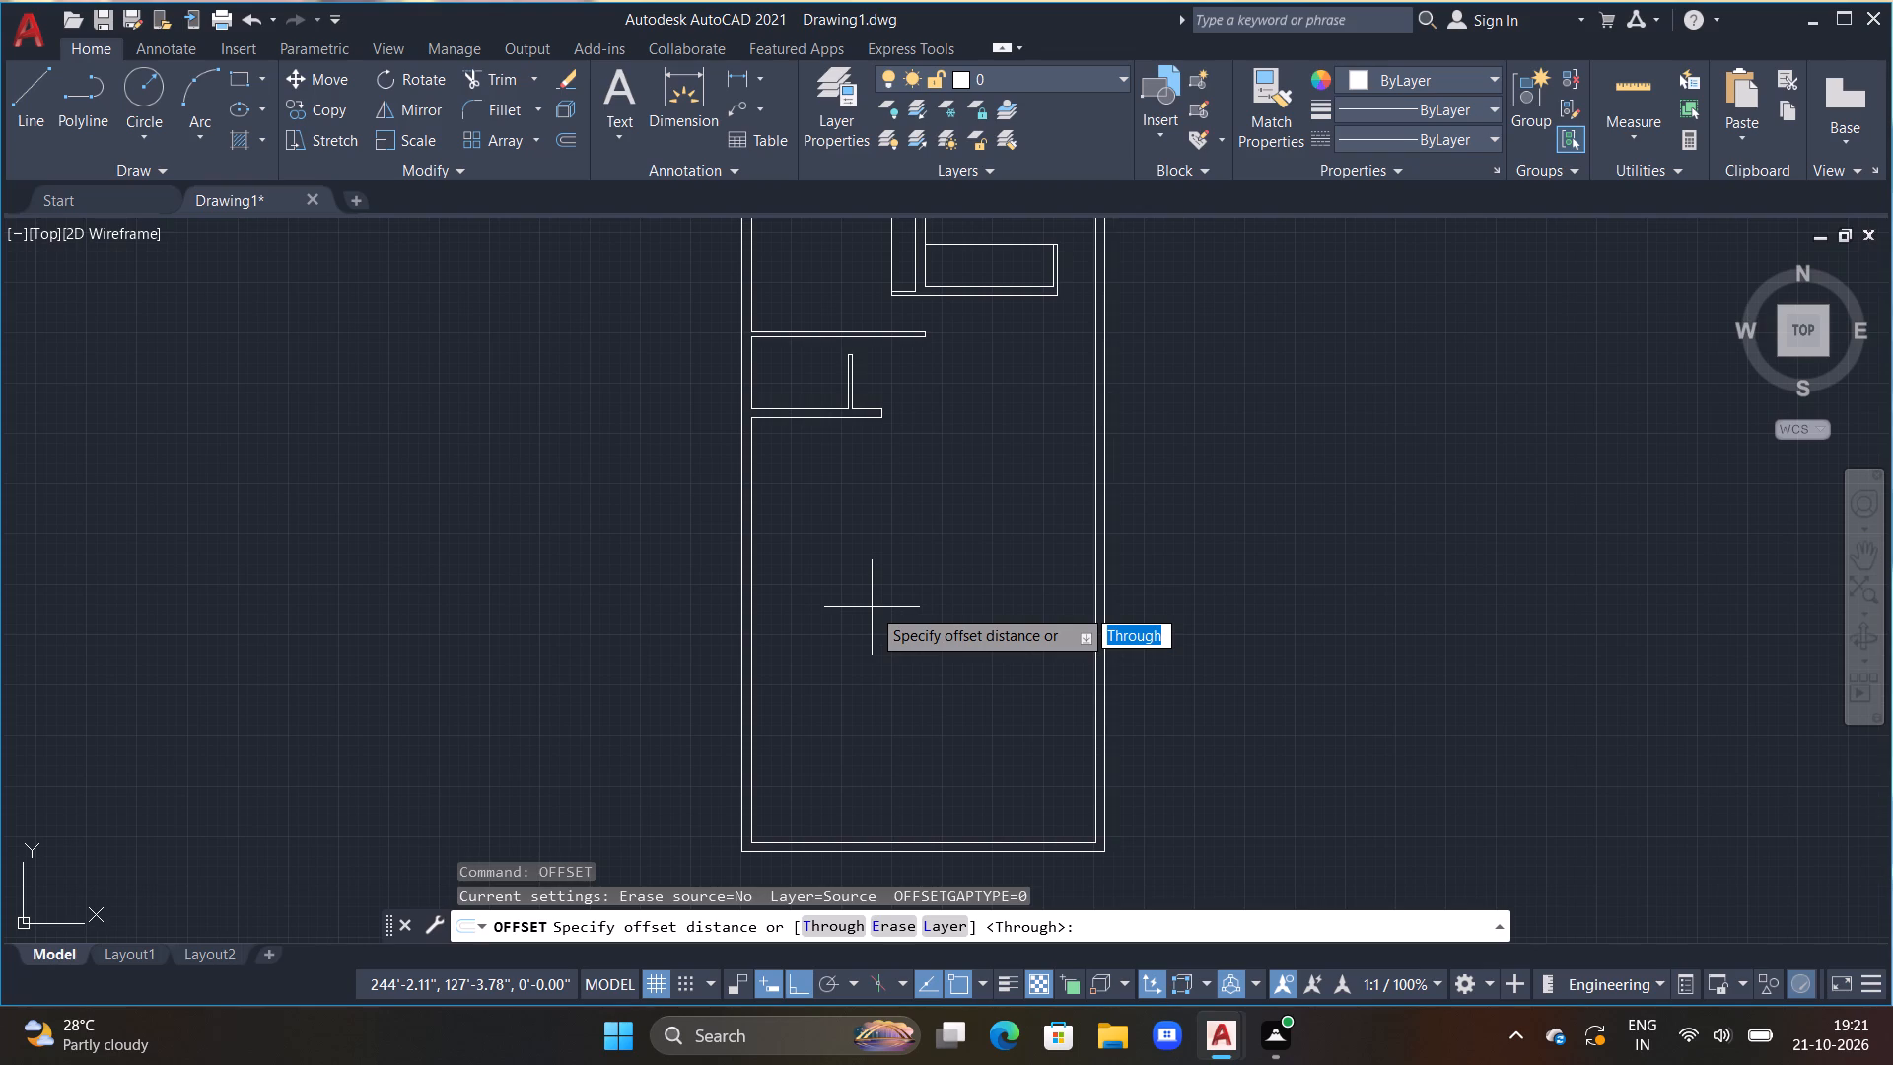
key("1")
type("6'")
key("Return")
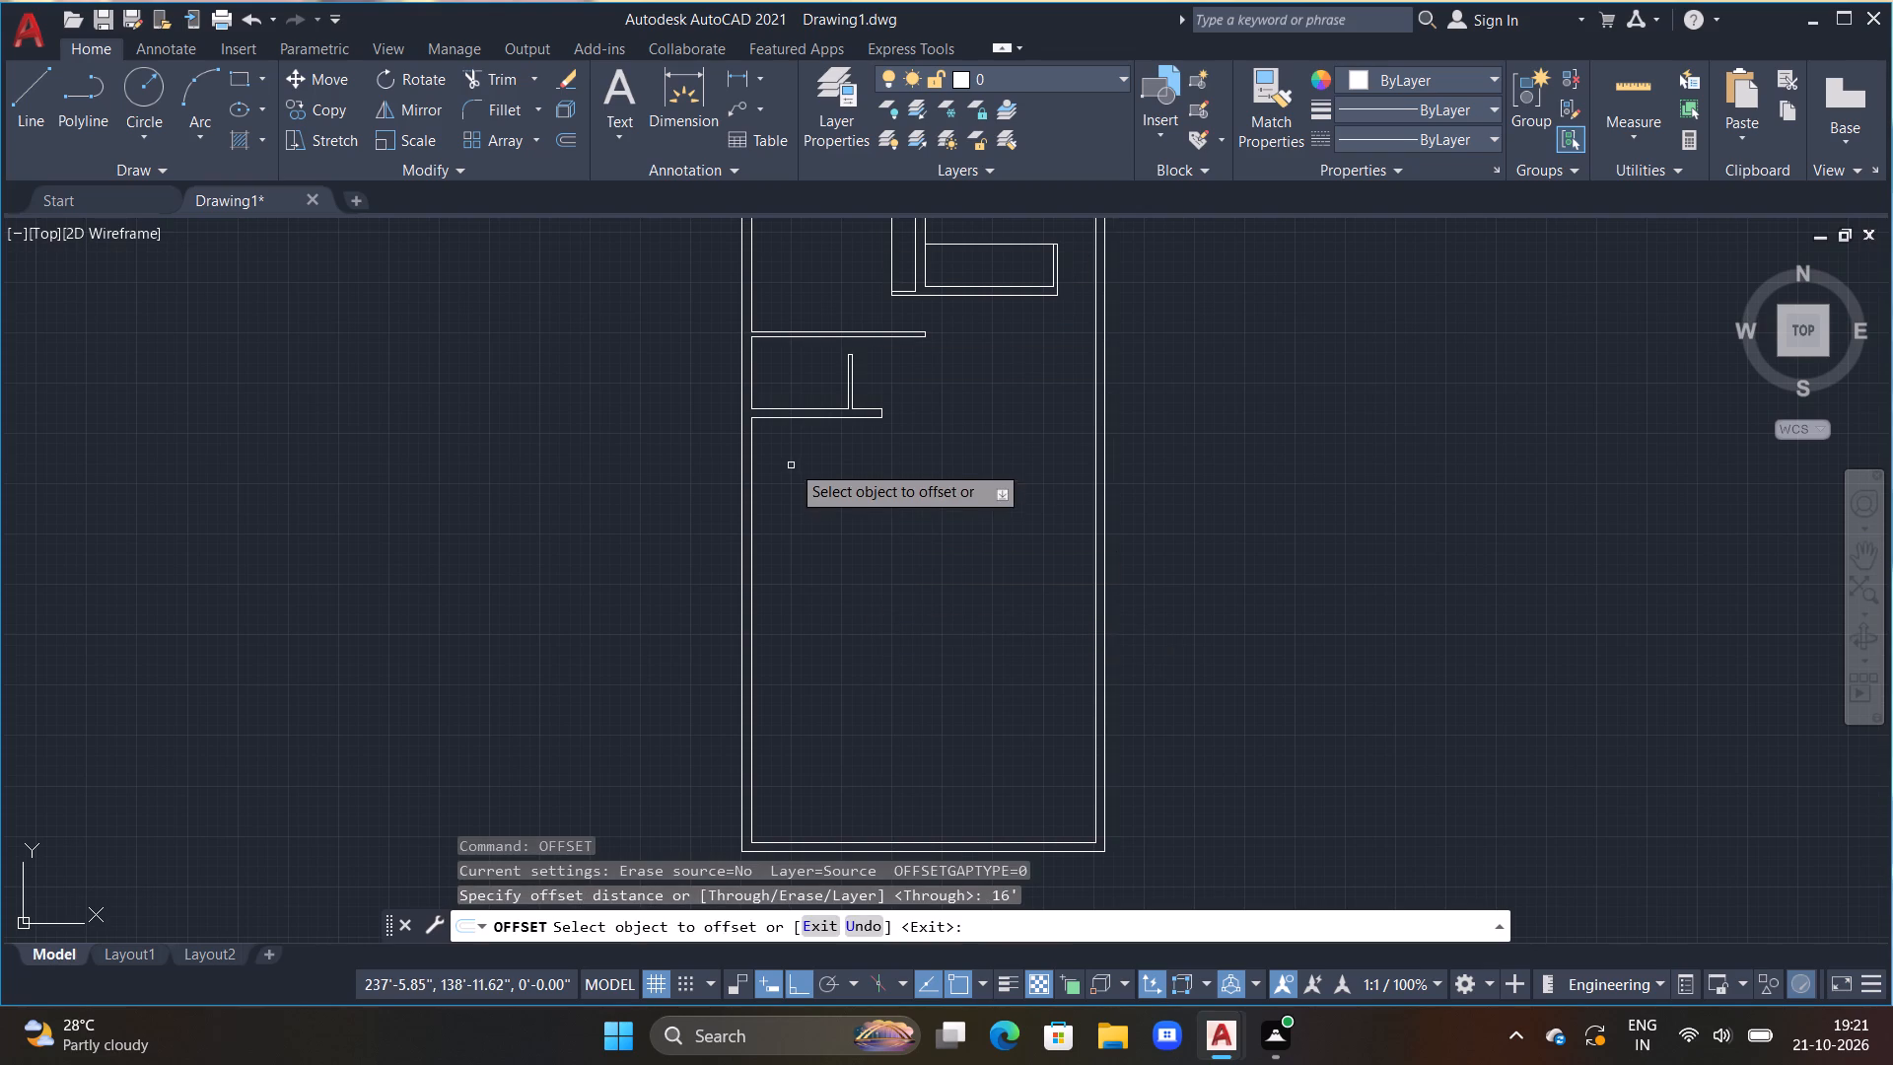
left_click(799, 415)
left_click(819, 603)
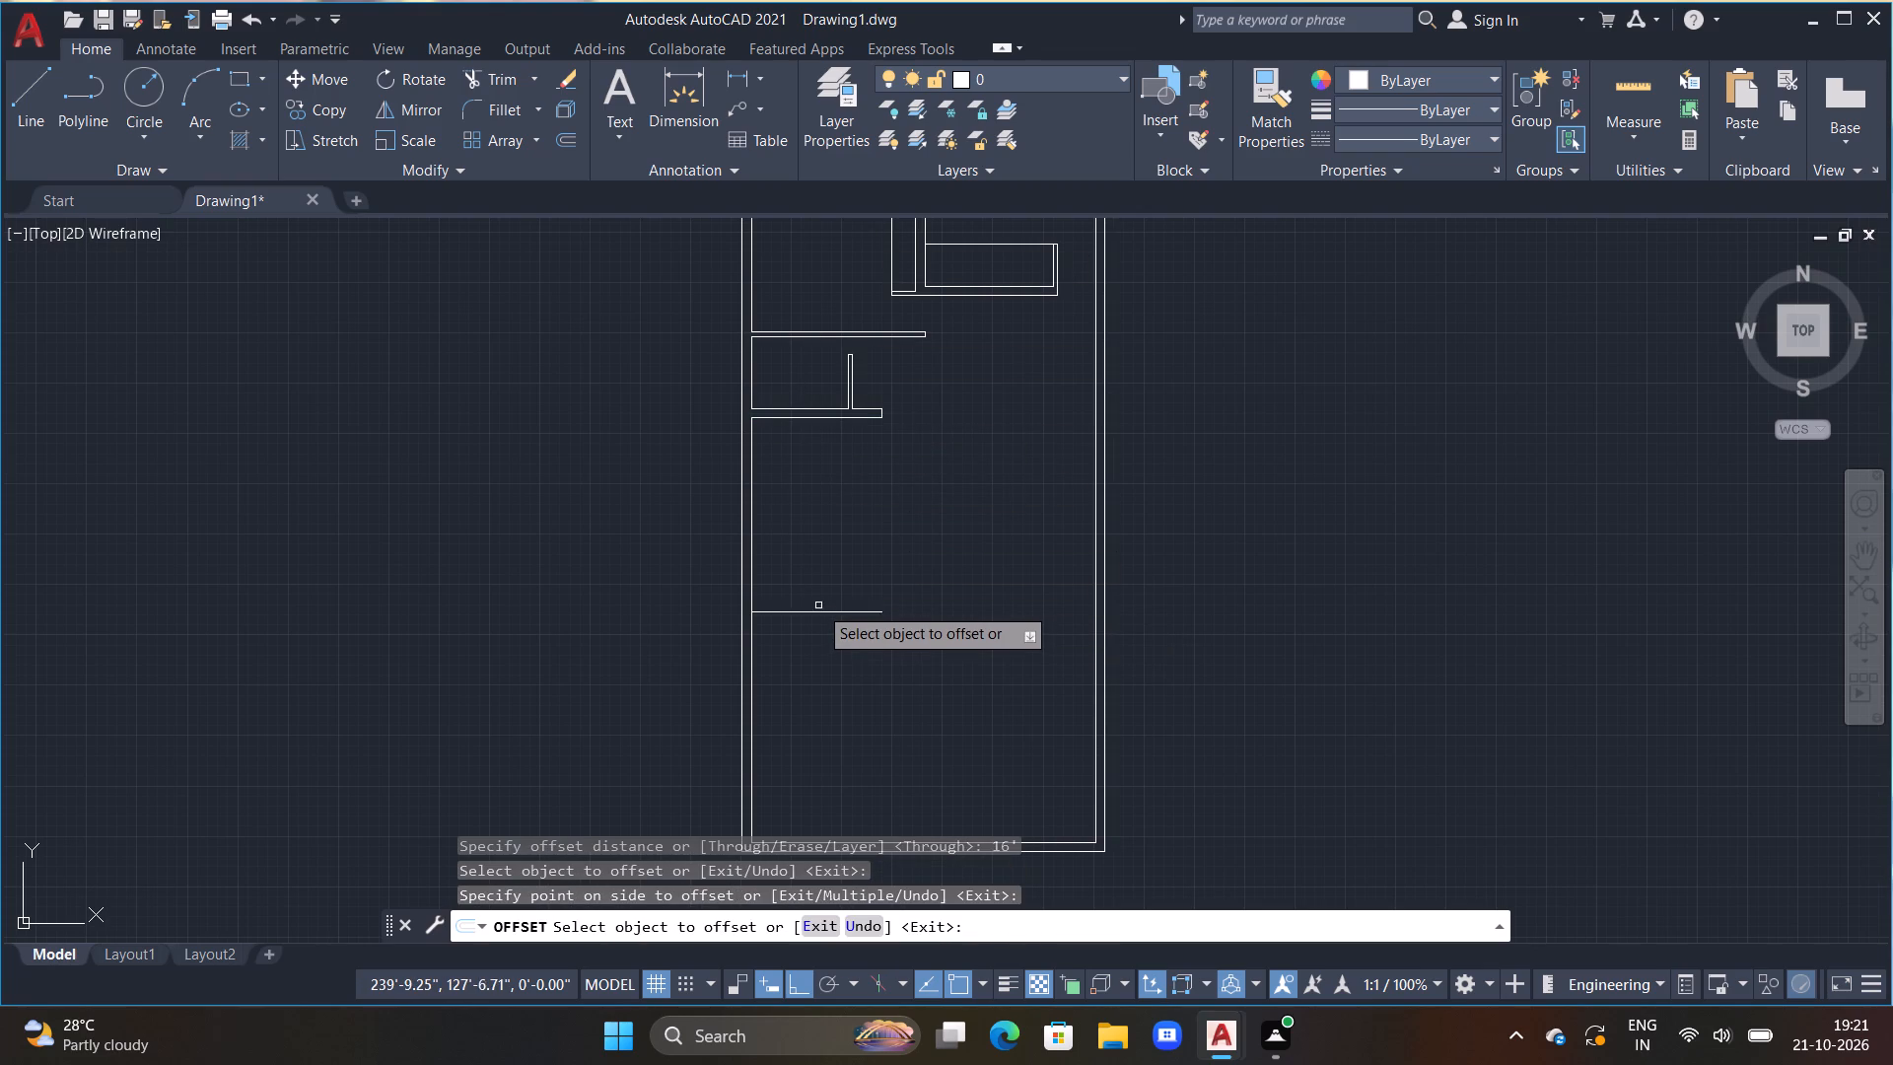
Offset the new lower horizontal line 9" downward to form another horizontal partition.
left_click(818, 611)
type("9\"")
key("Return")
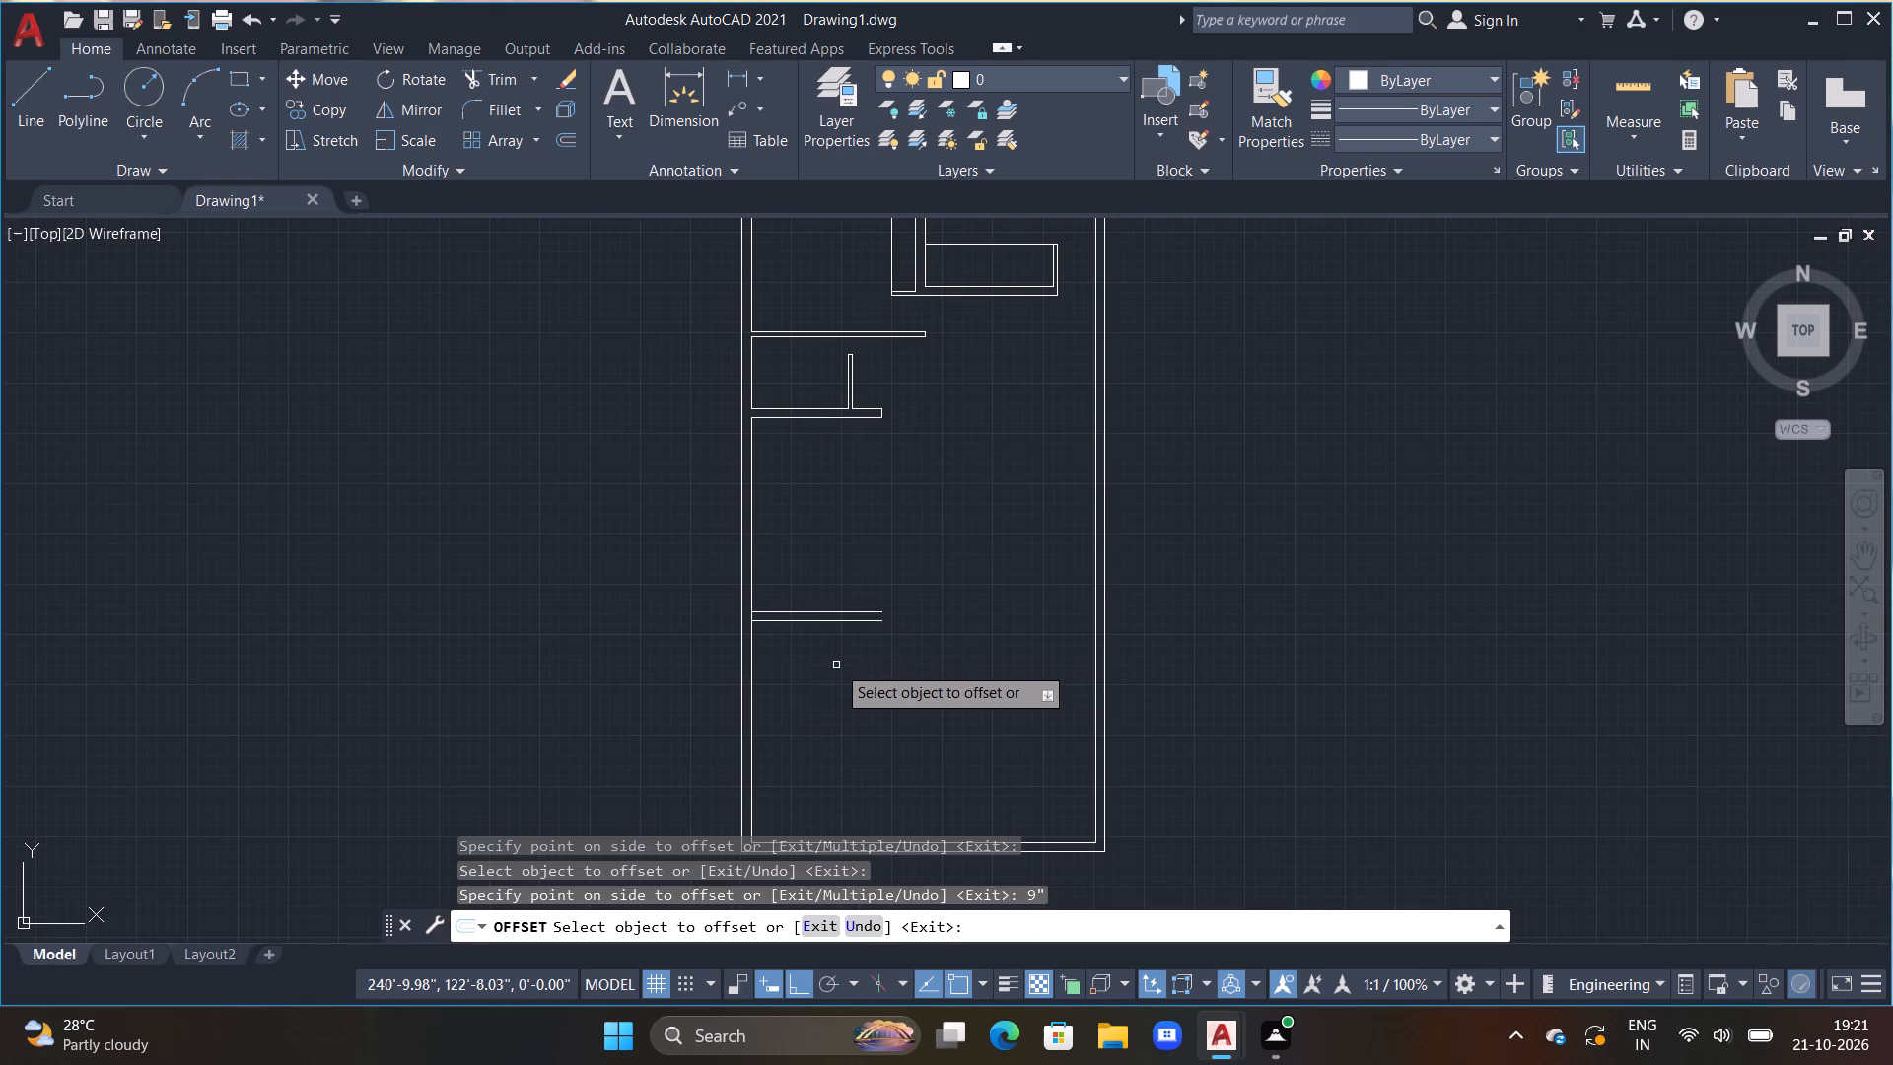
Offset the right outer wall's inner line 11' to the left.
scroll(804, 517, "up", 2)
scroll(804, 518, "down", 1)
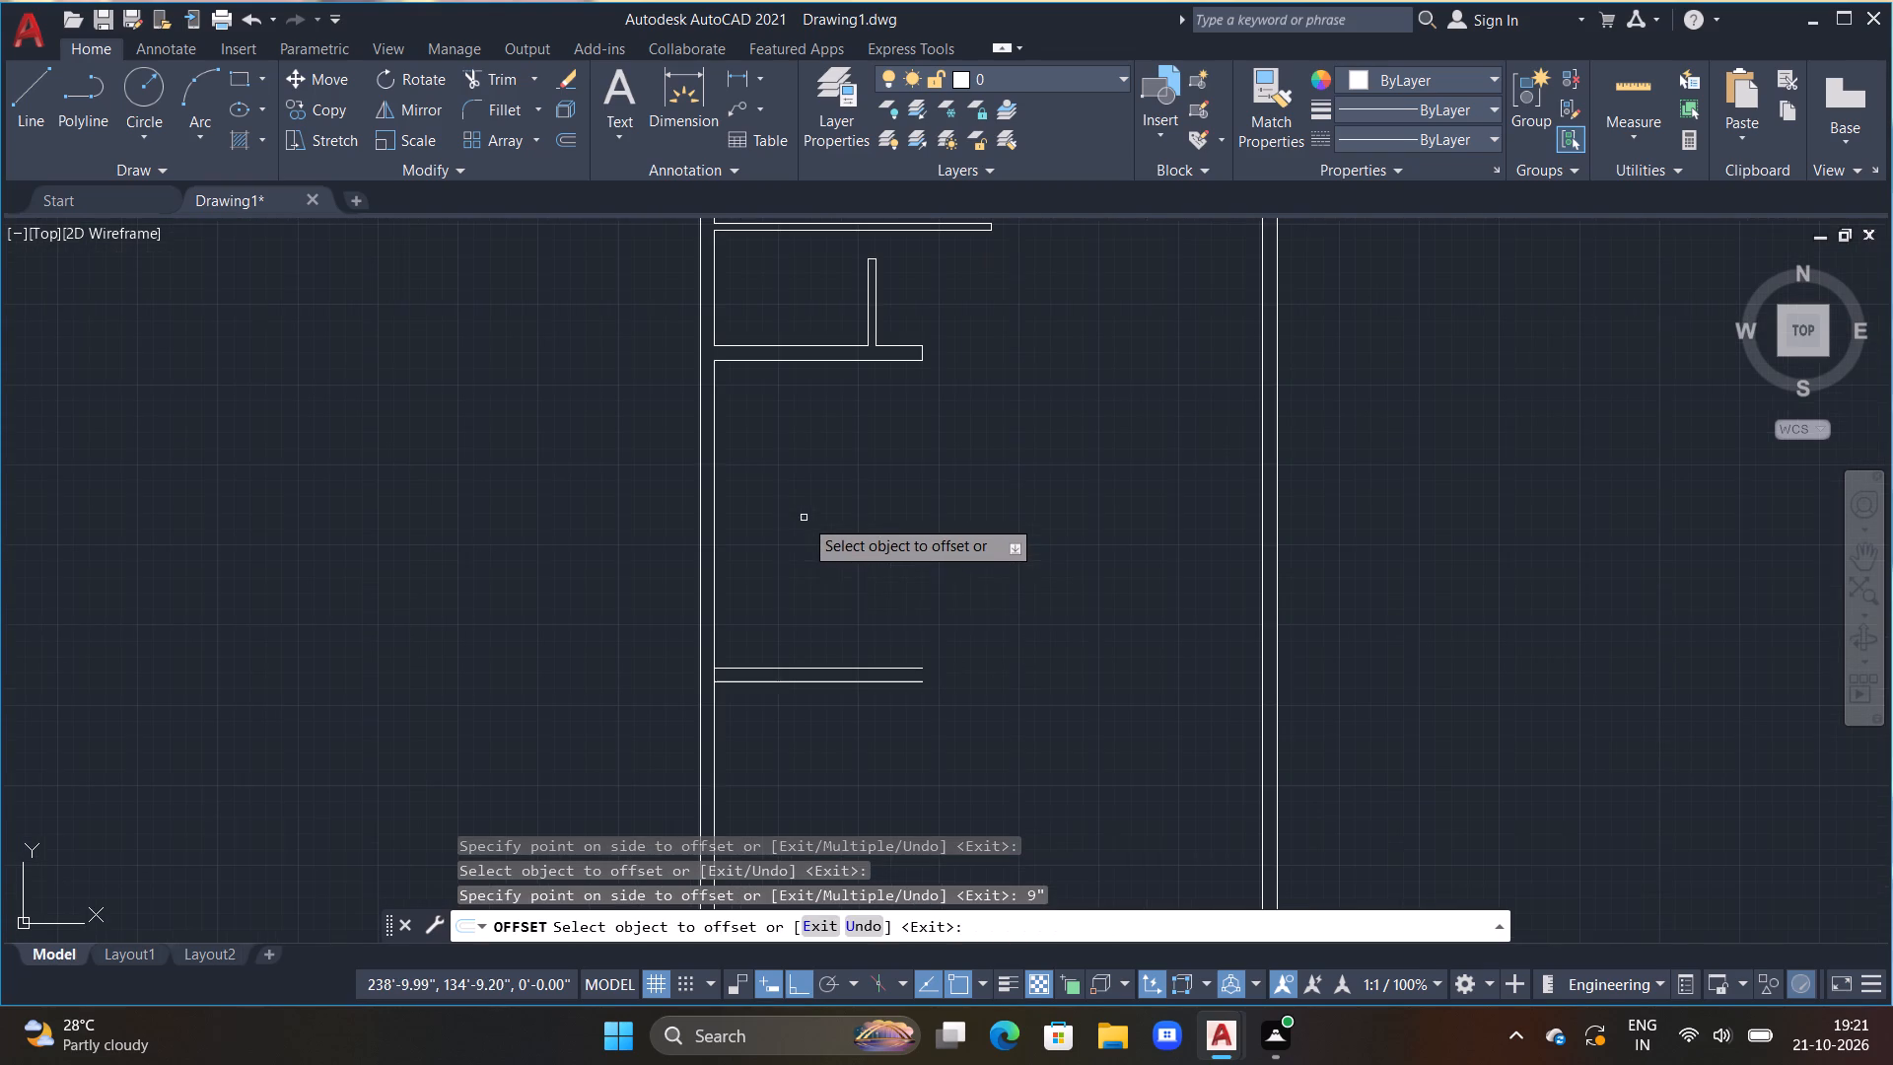
scroll(1078, 535, "down", 2)
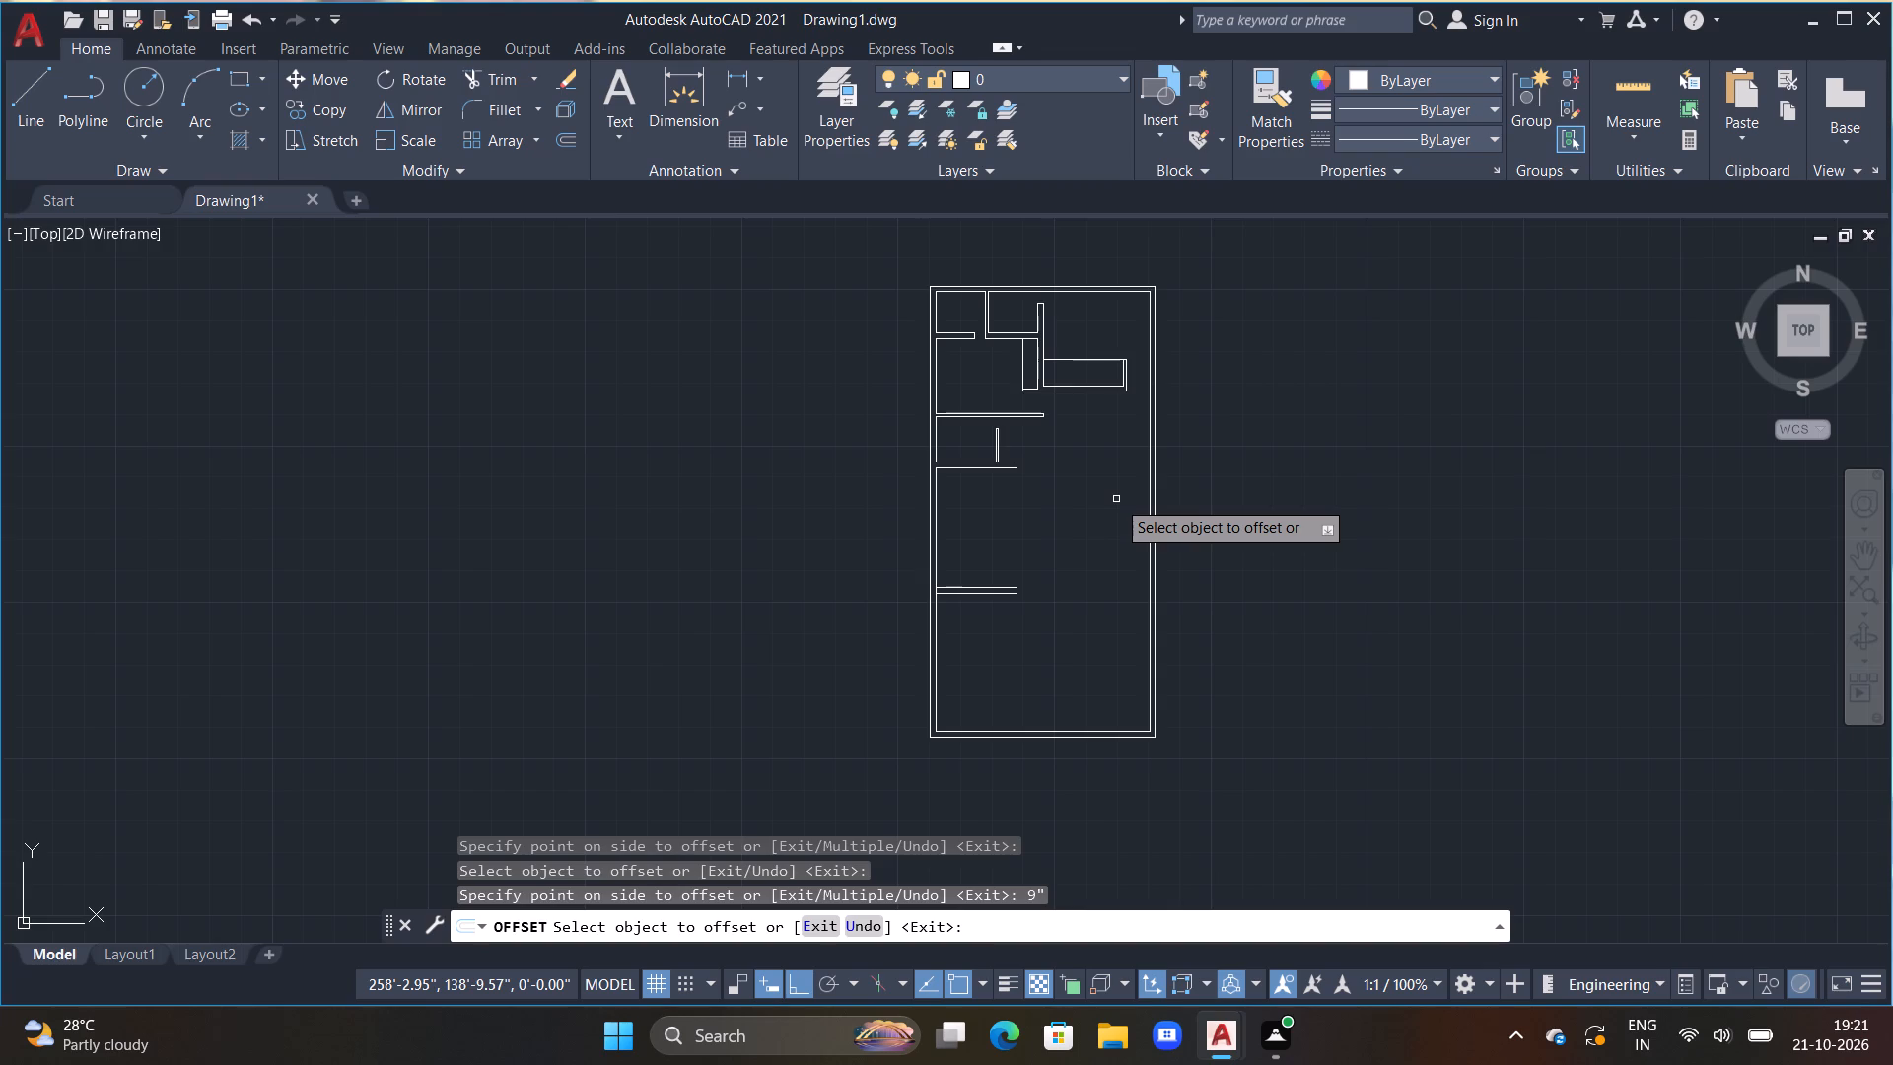
scroll(1116, 499, "up", 1)
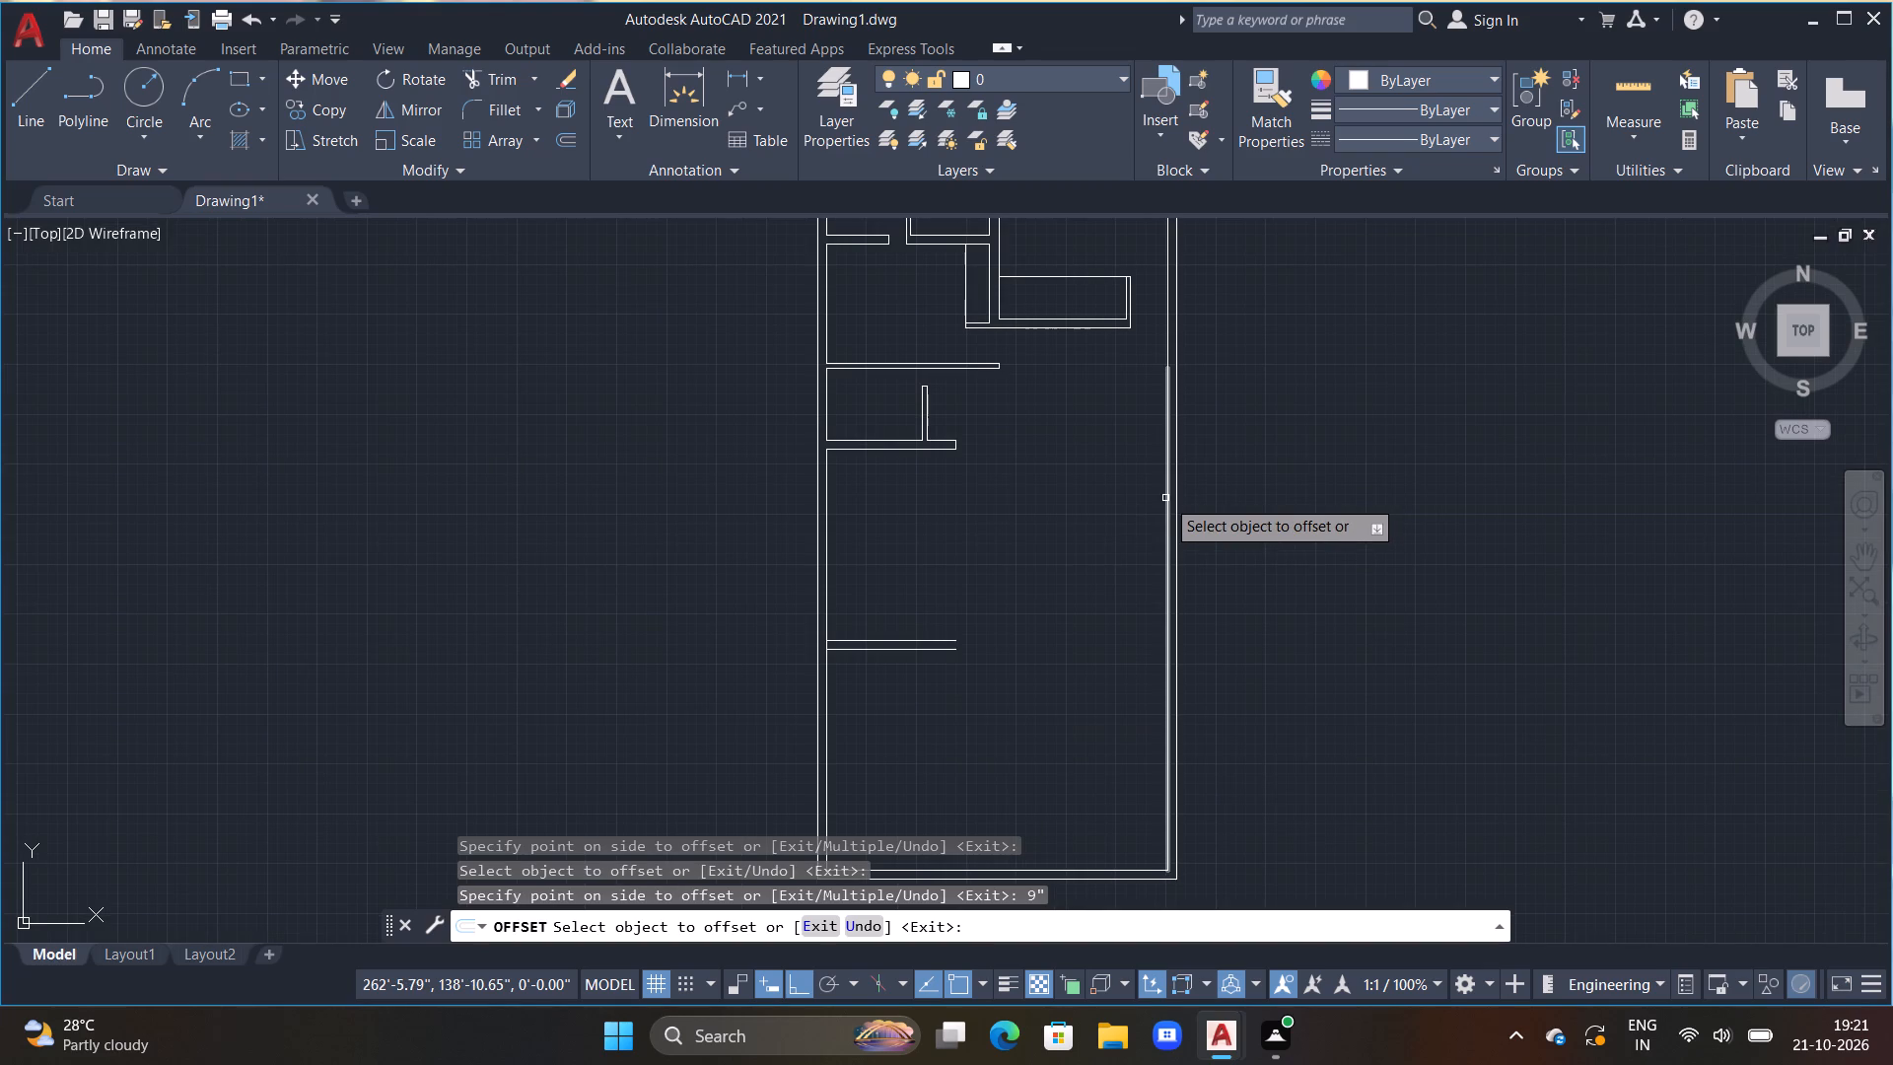
left_click(1165, 498)
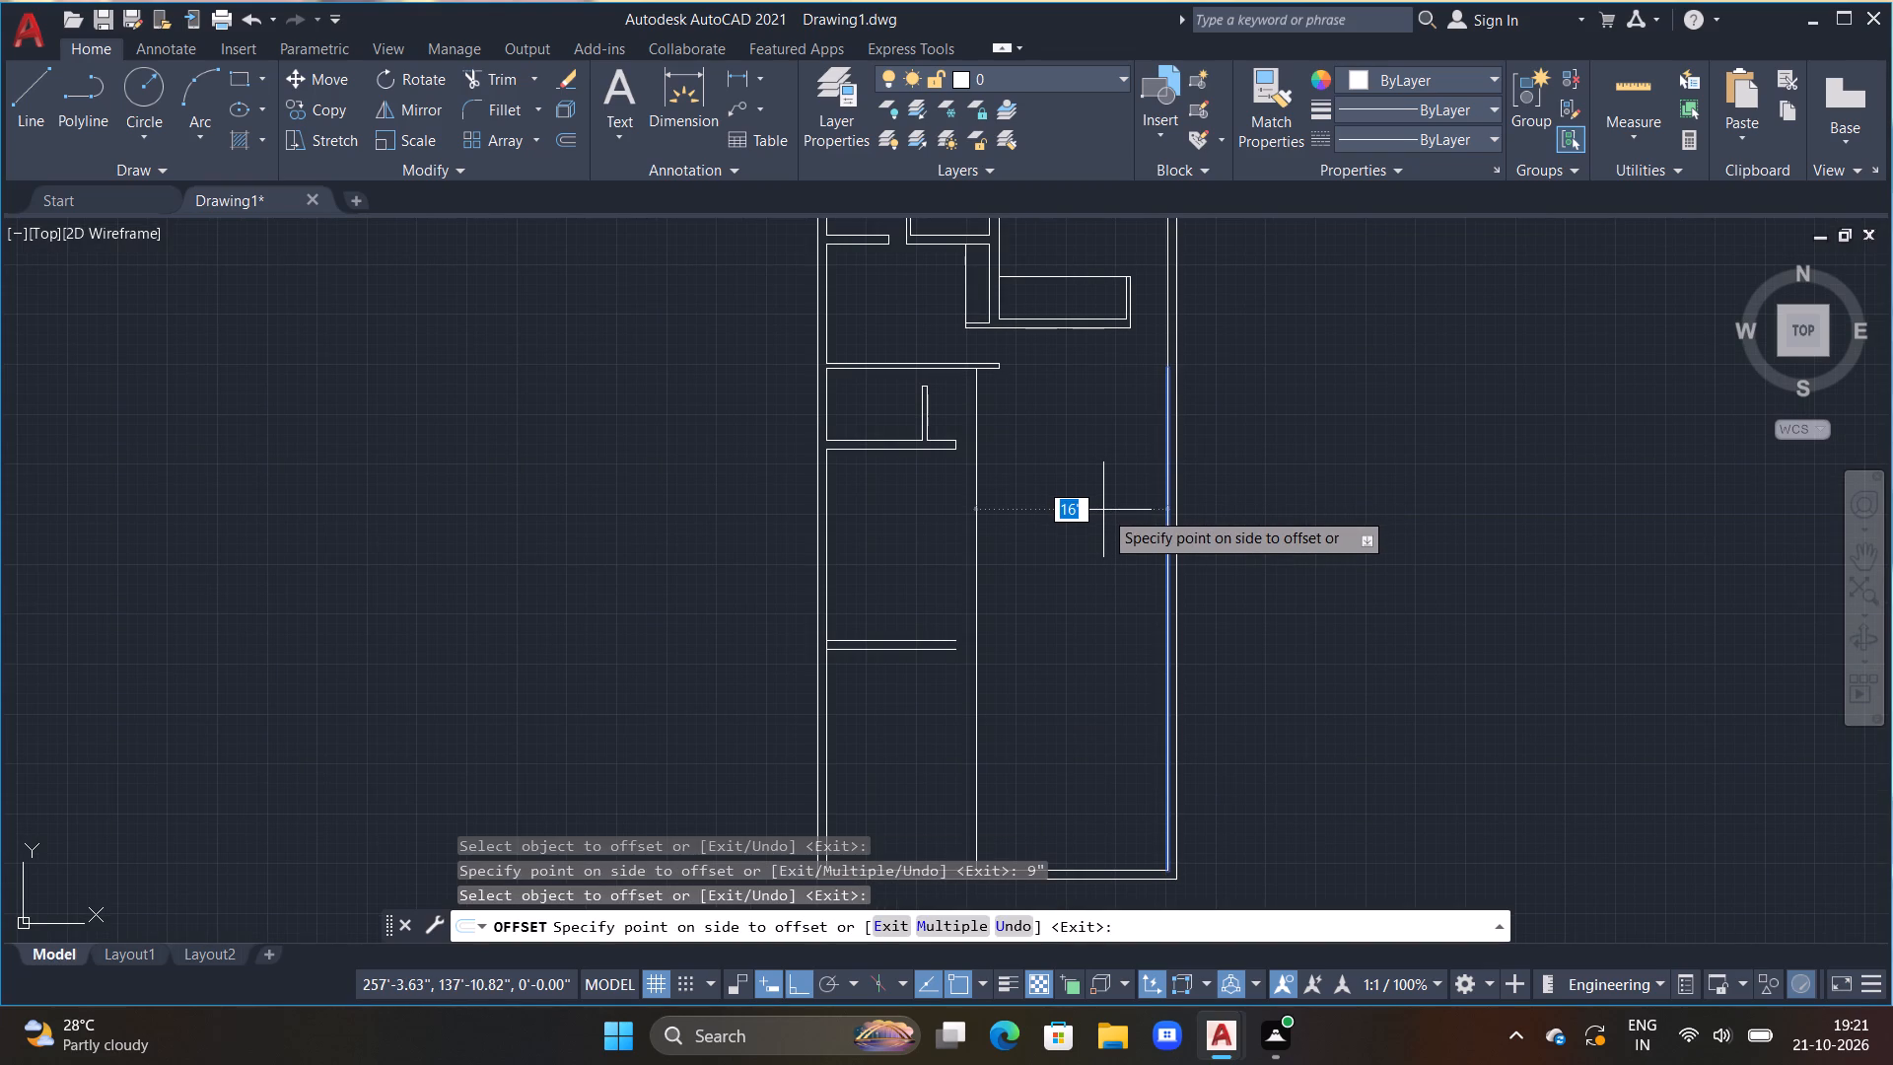
type("11'")
key("Return")
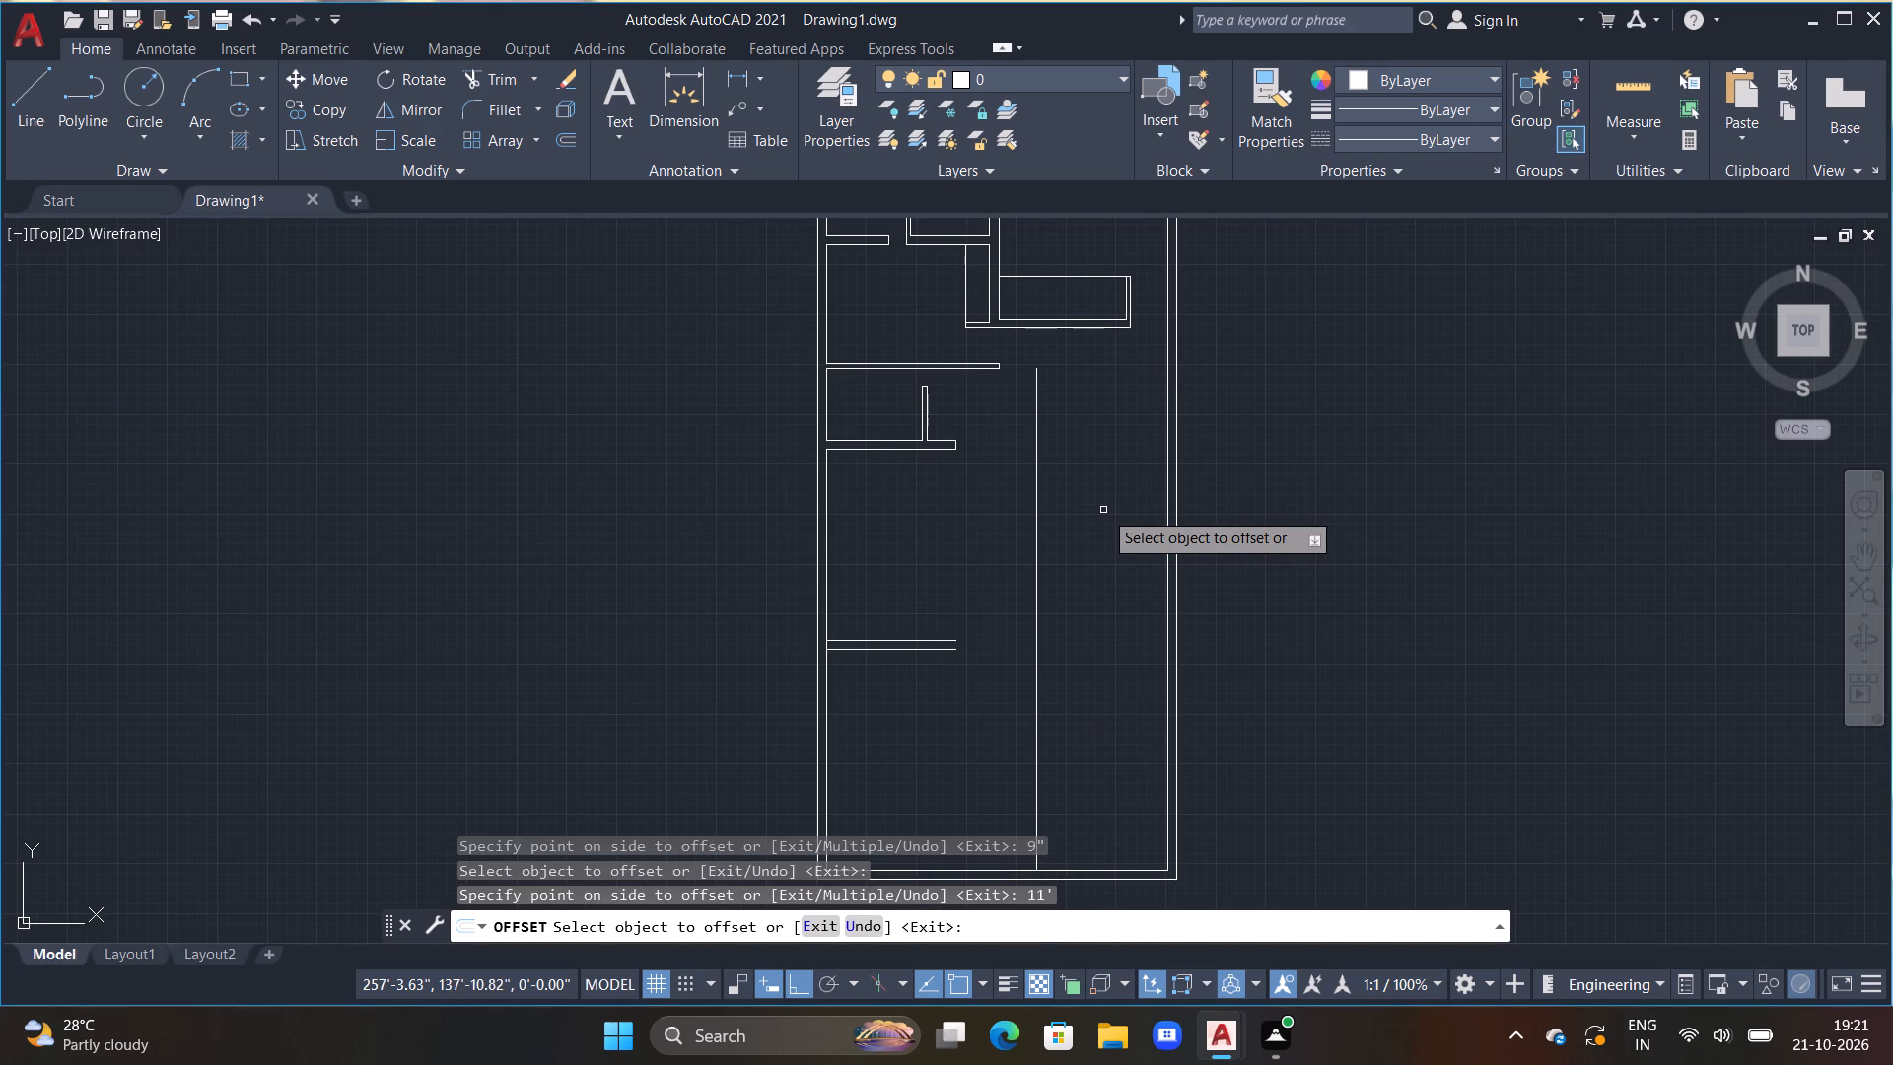
Offset the new long vertical line 9" to the left to form the partition's thickness.
left_click(1037, 503)
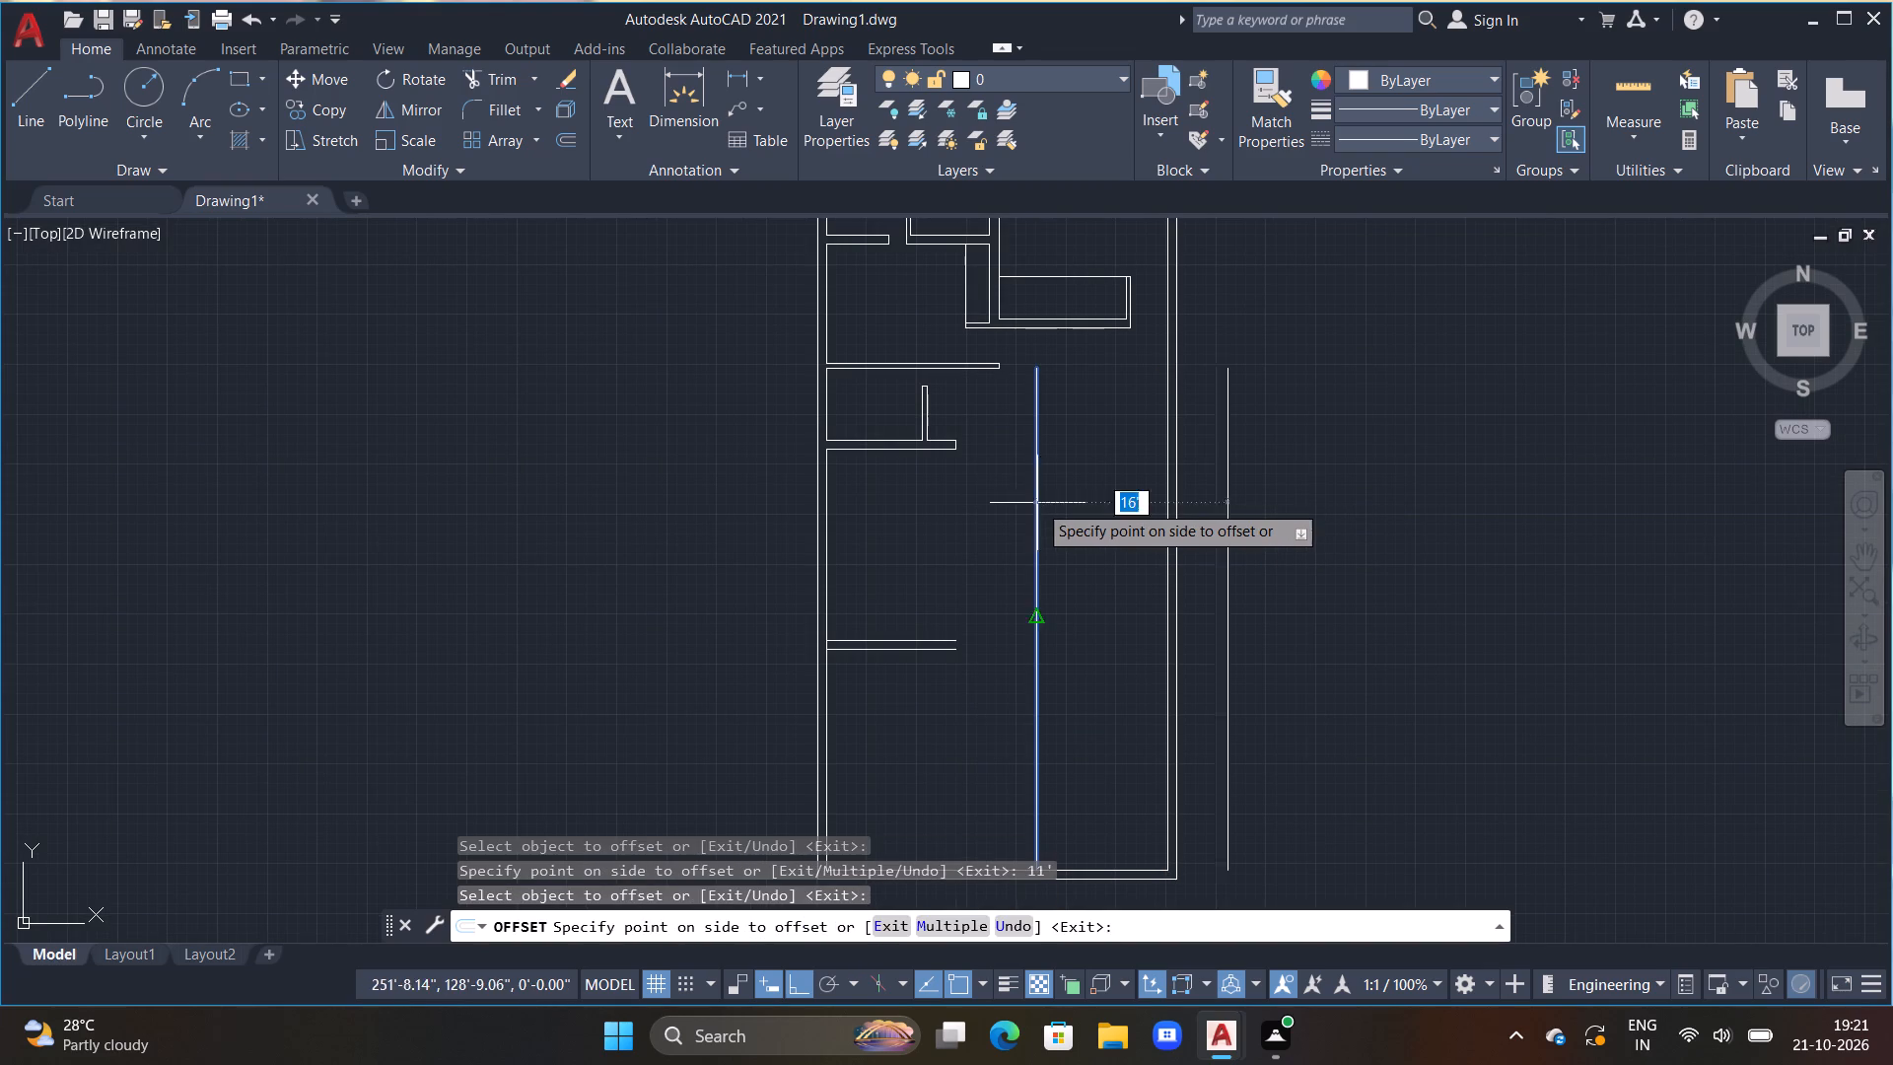
type("9\"")
key("Return")
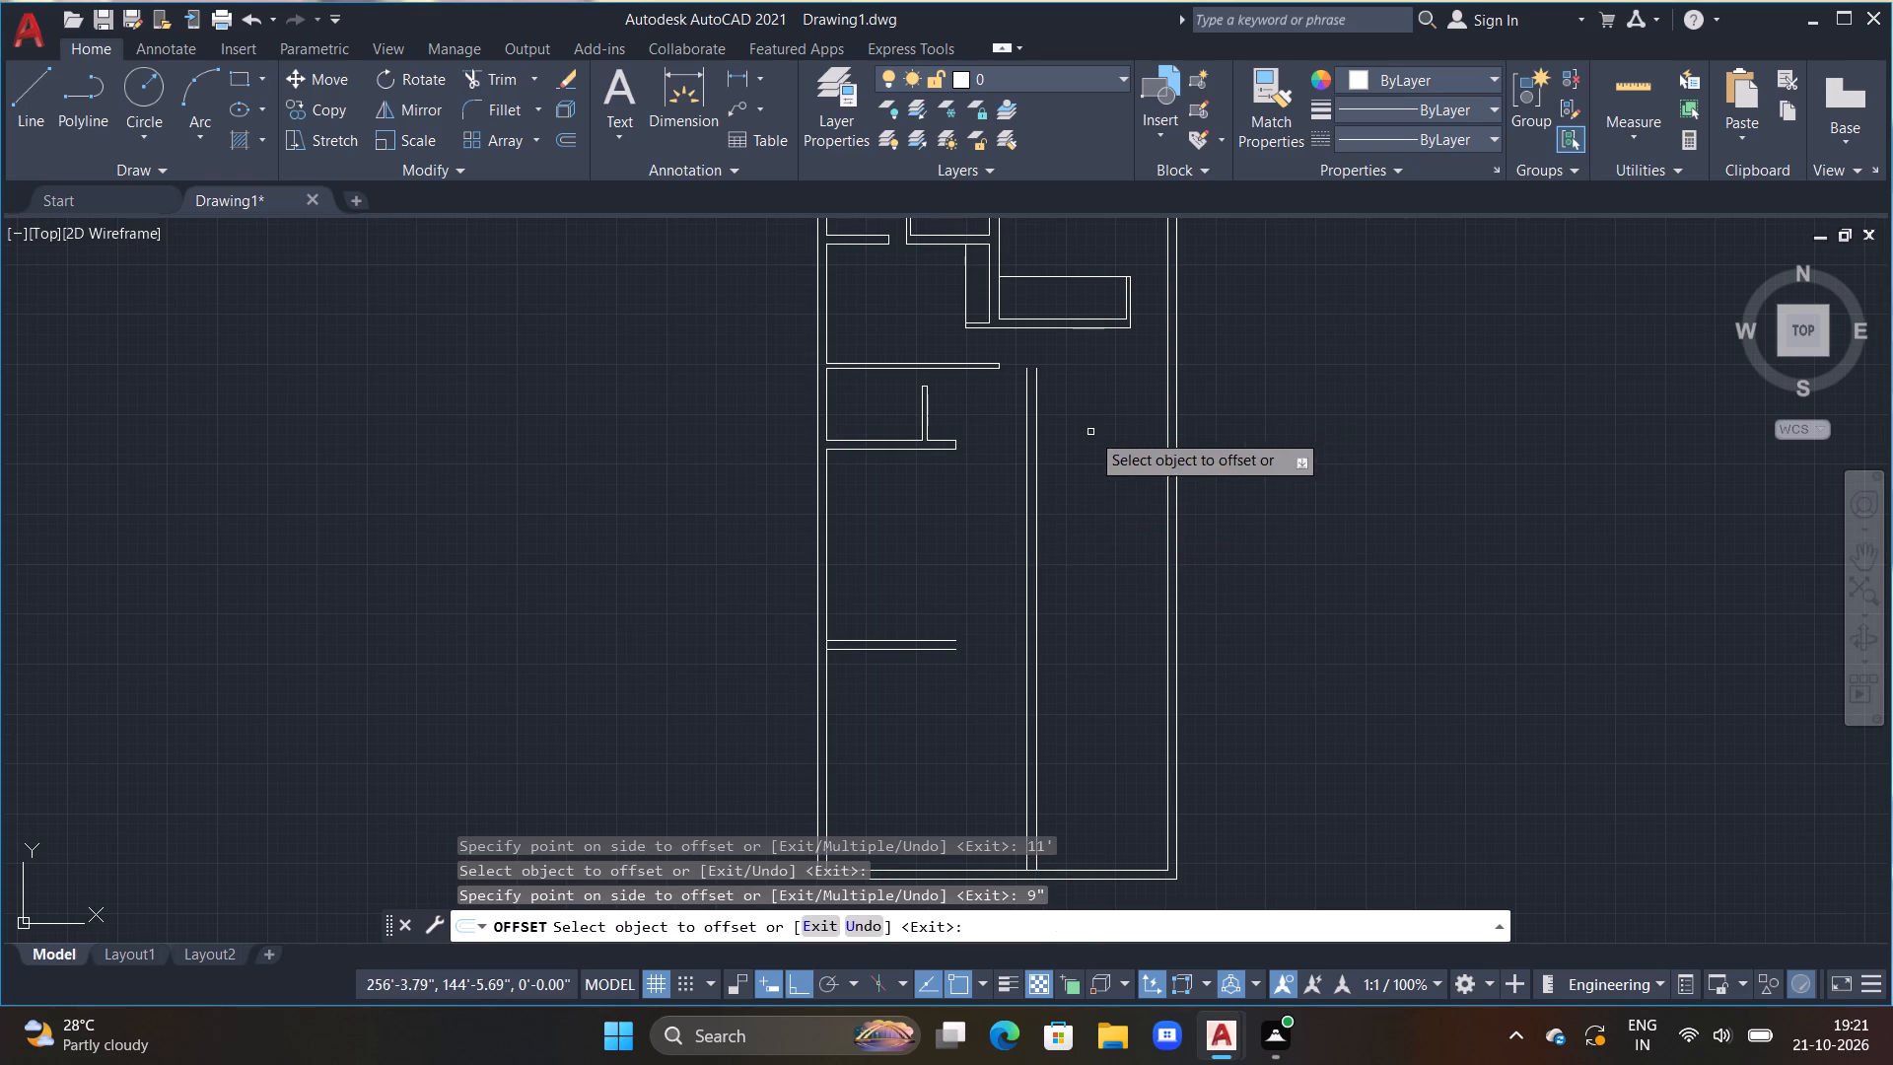
Draw a horizontal line from the 9" partition's upper end corner to just past the right outer wall.
key("Escape")
key("Escape")
key("Escape")
scroll(962, 455, "up", 1)
type("L")
key("space")
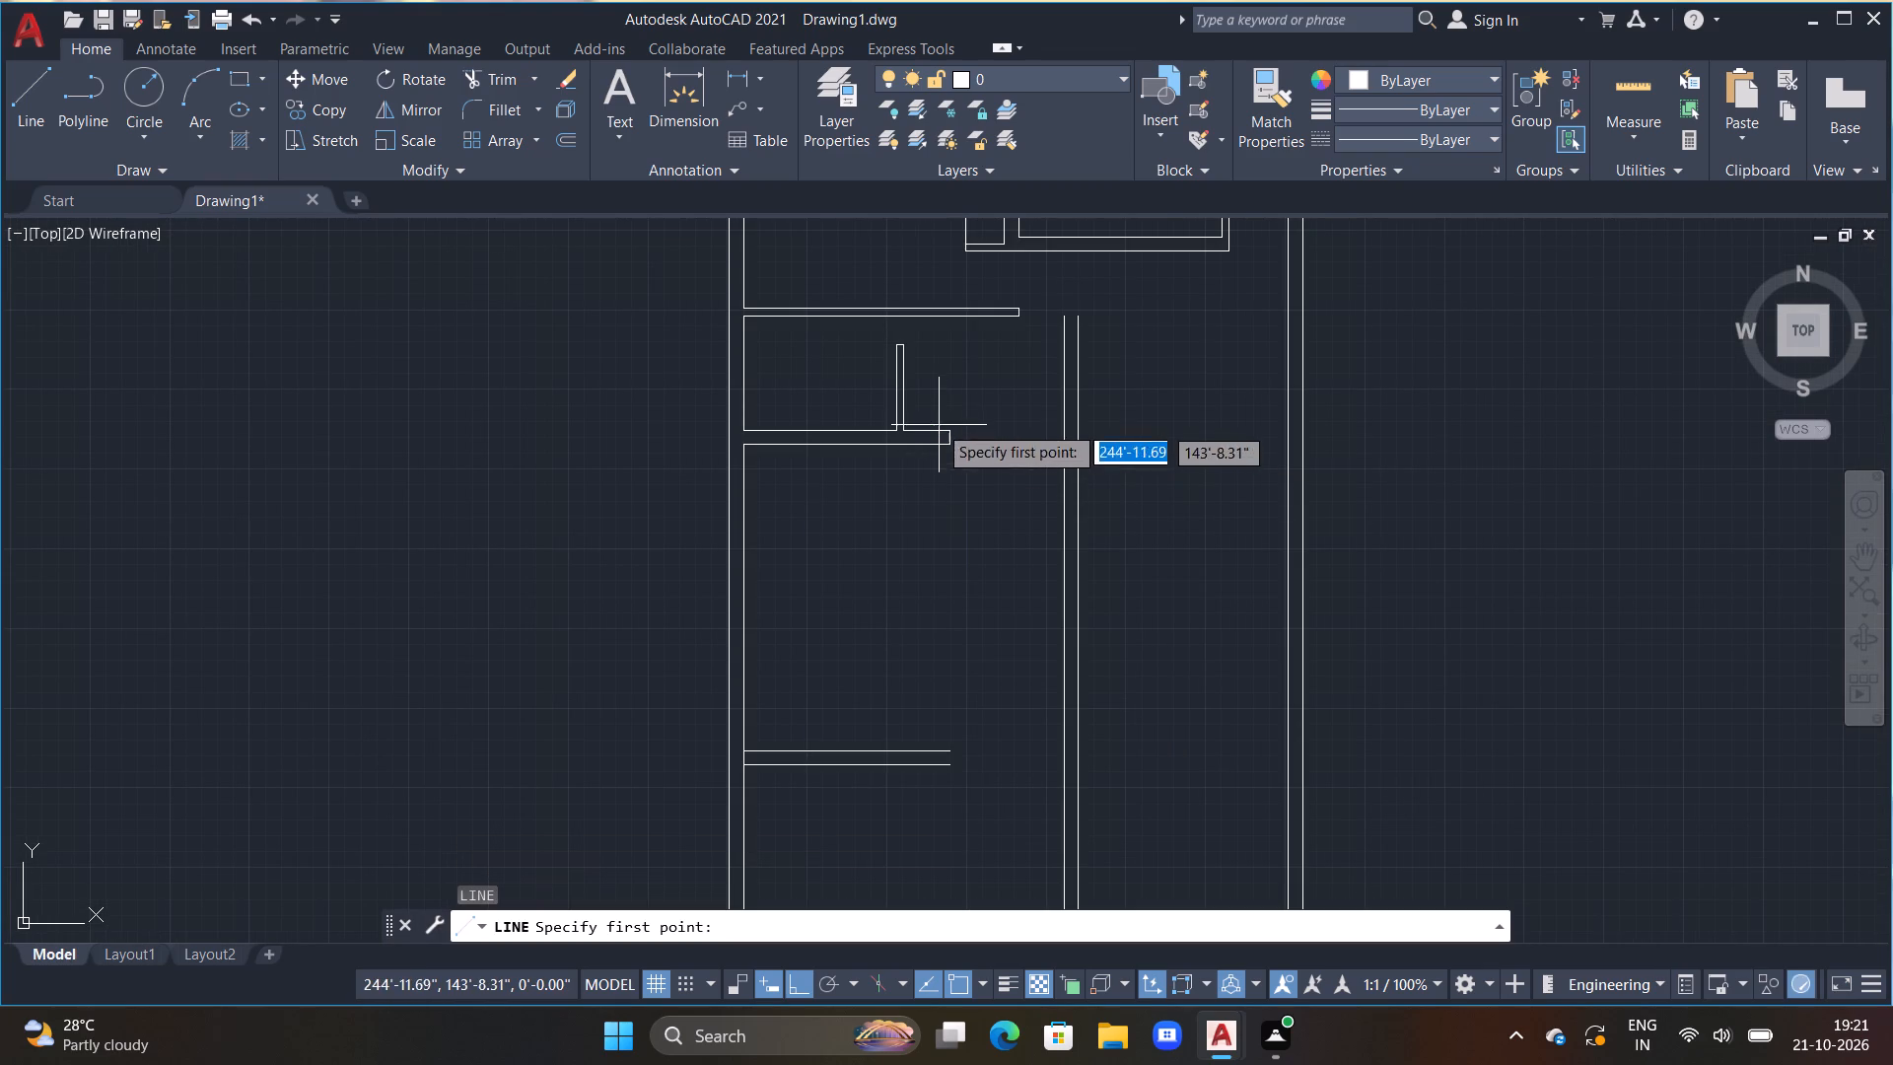
left_click(946, 429)
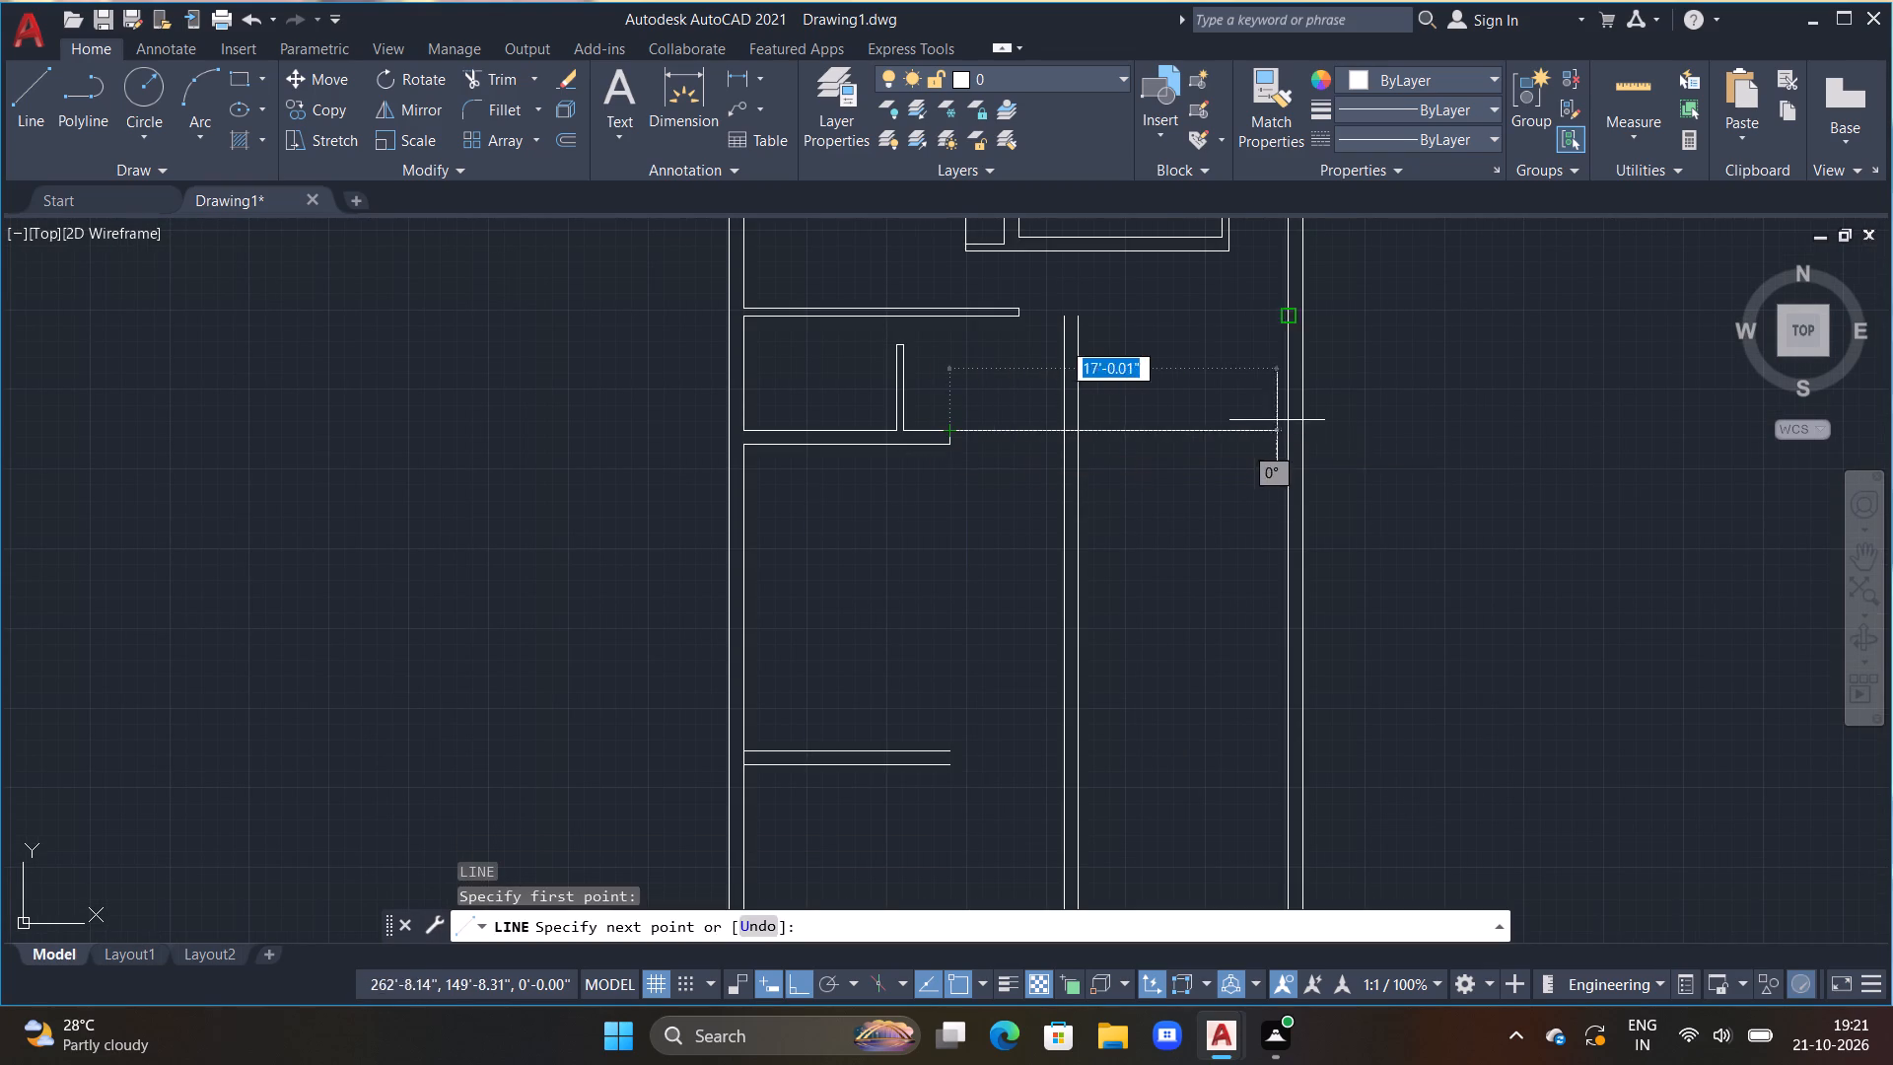
left_click(1376, 418)
key("Escape")
Offset the new horizontal line 9" downward to form the partition's thickness.
type("OFF")
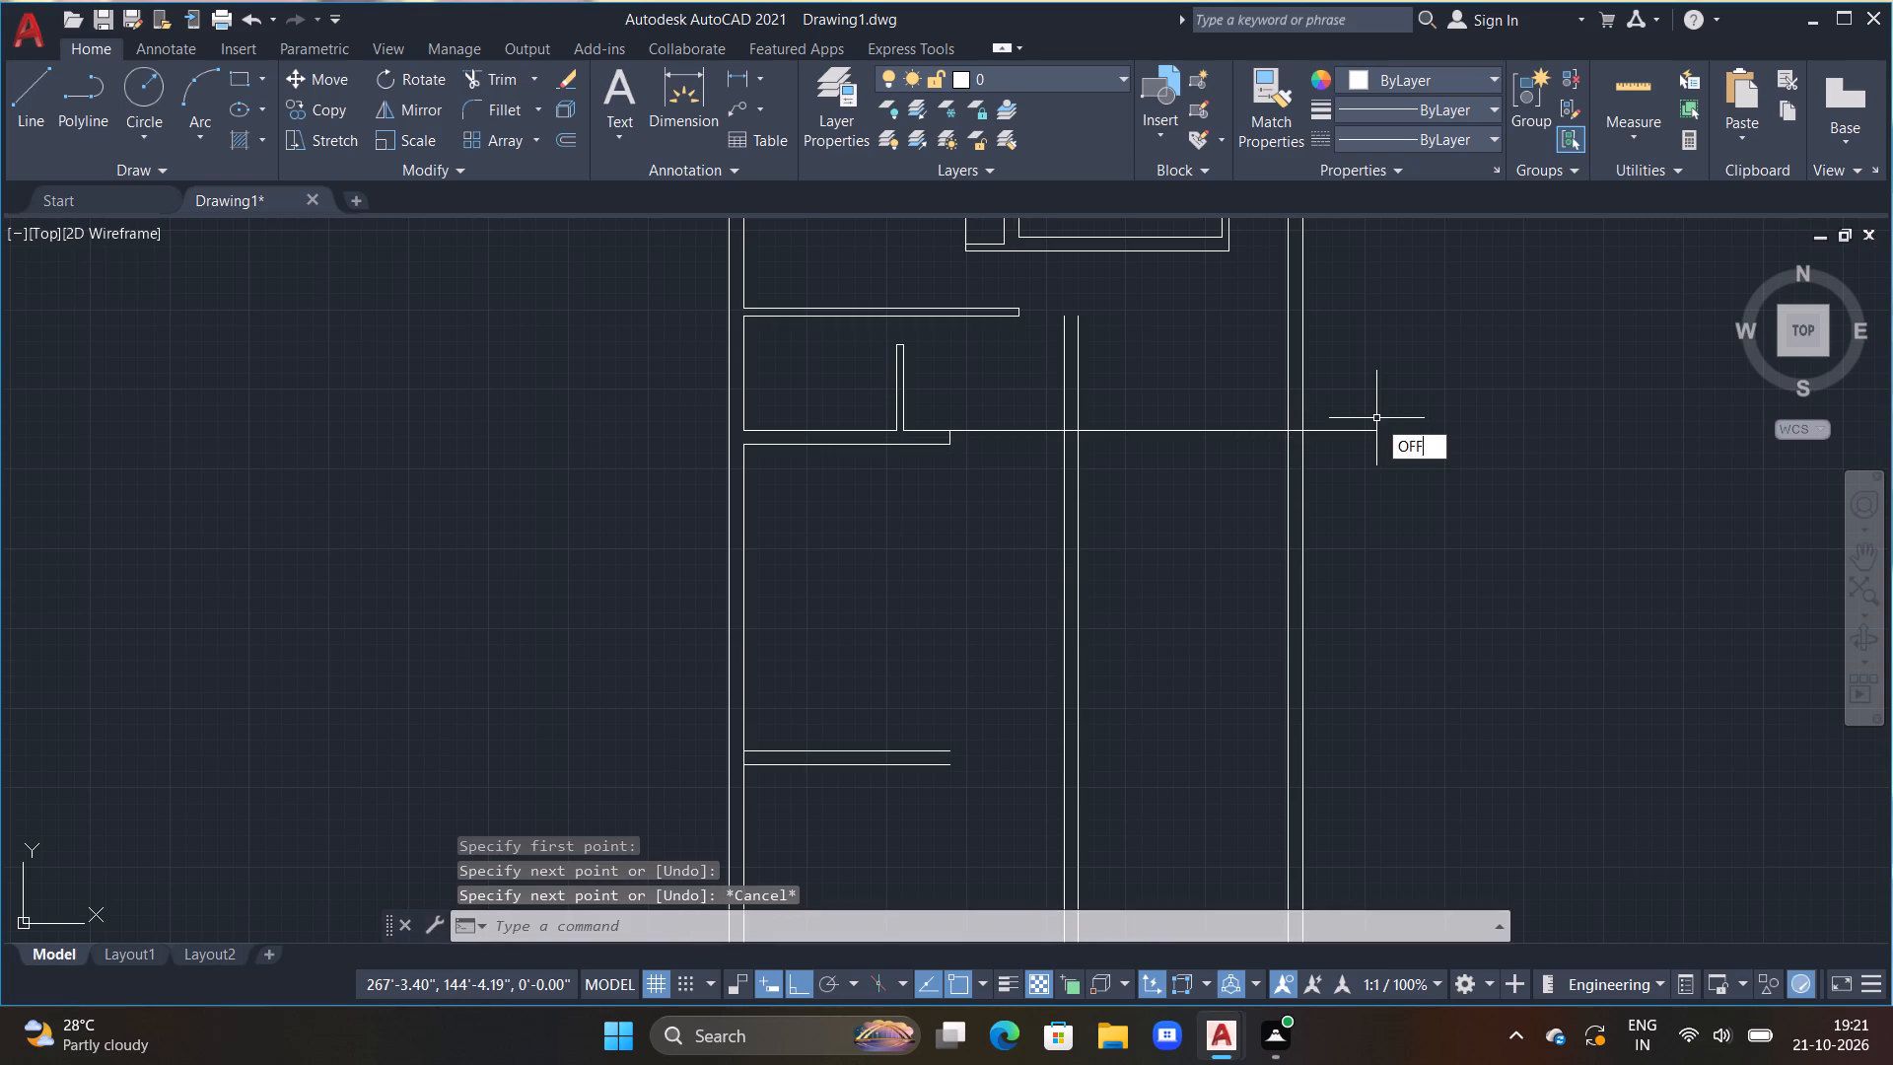
key("space")
type("9\"")
key("Return")
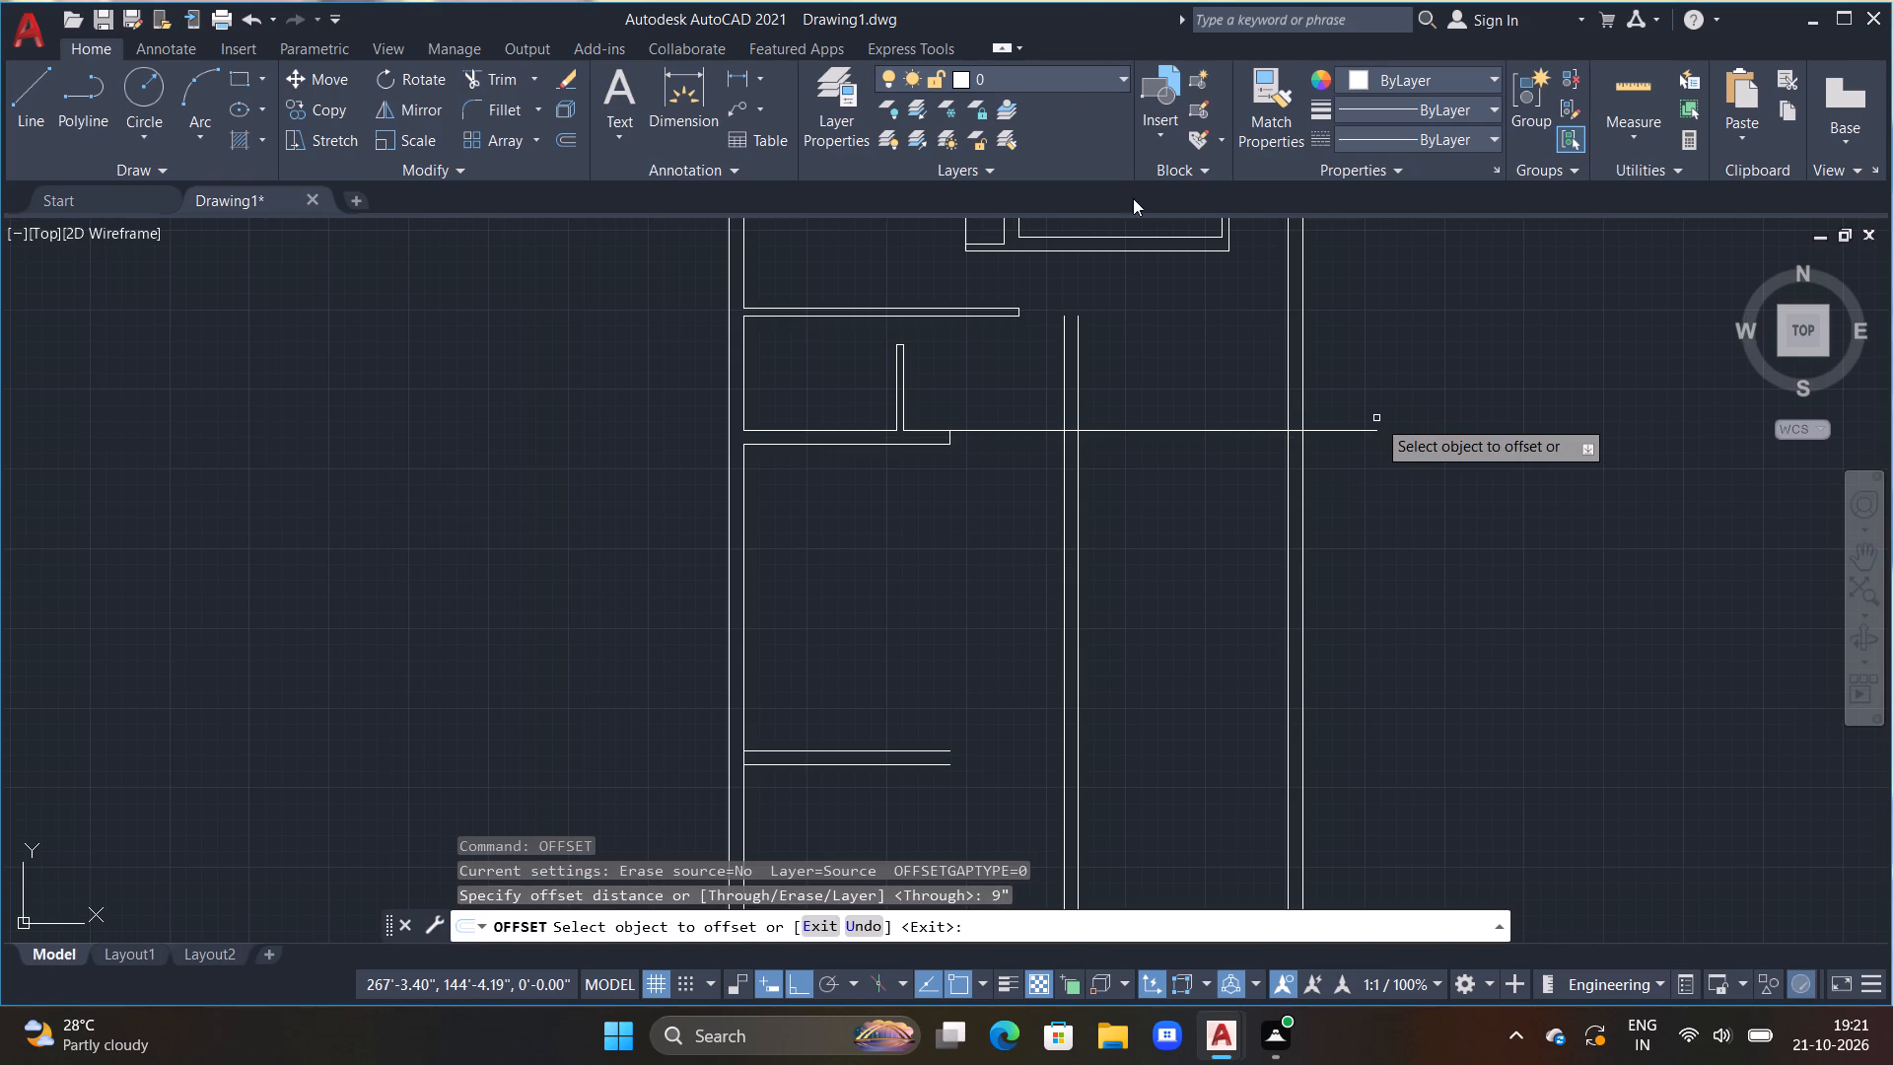
left_click(1146, 430)
left_click(1137, 489)
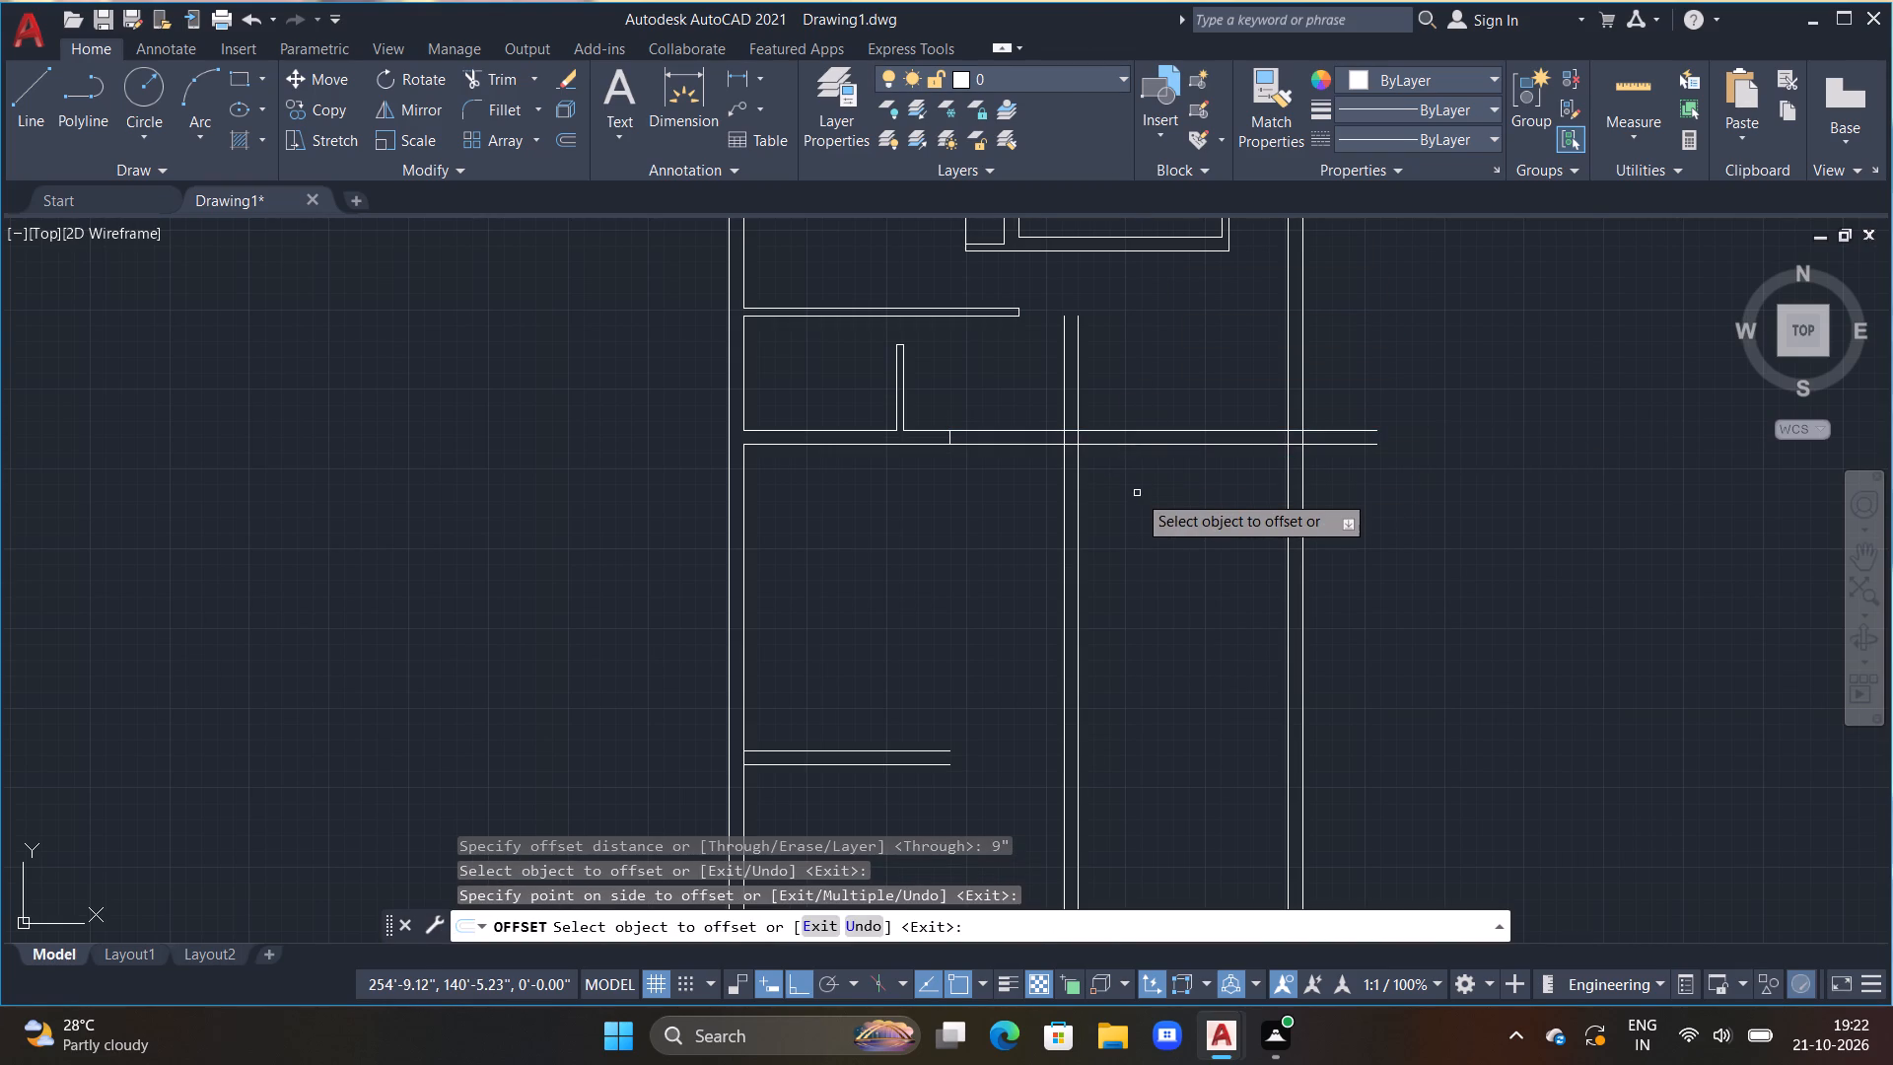
Offset the new partition's lower line 10' downward.
middle_click_drag(1155, 589, 1145, 563)
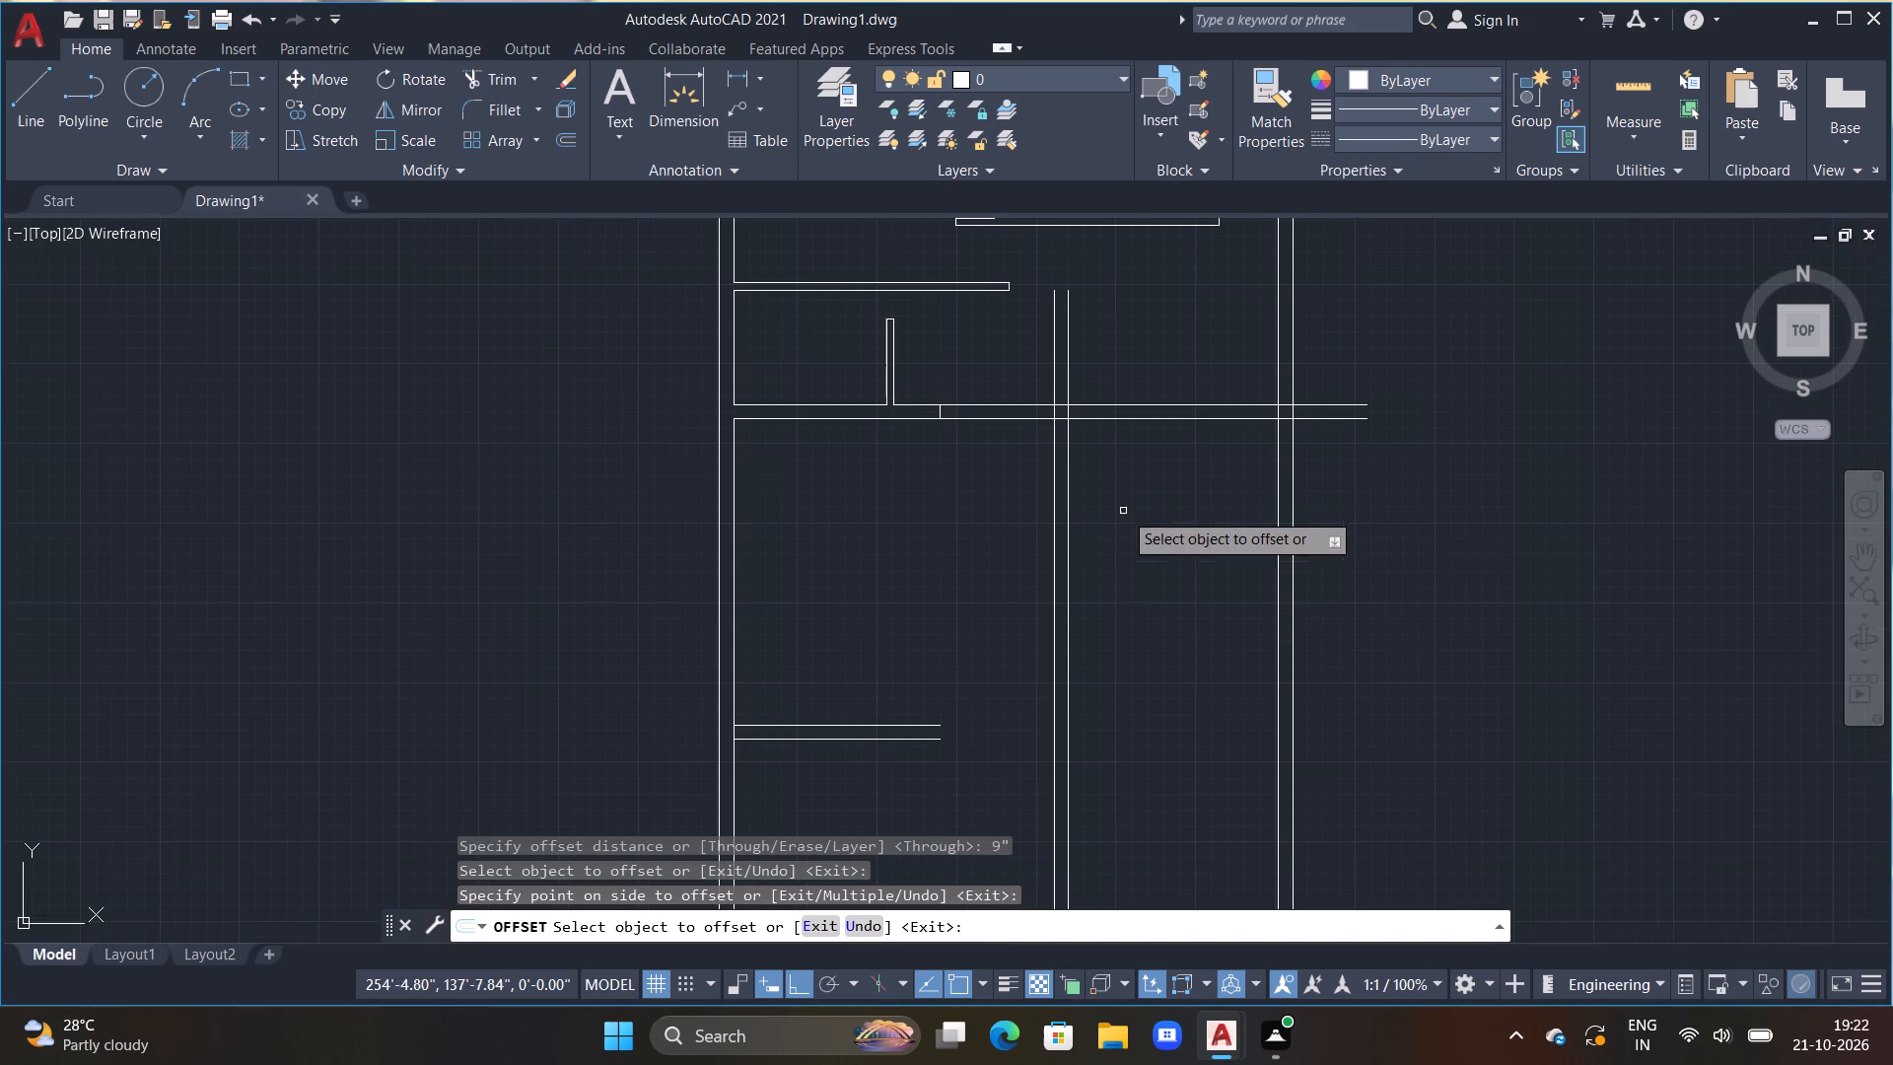
double_click(1138, 420)
type("10'")
key("Return")
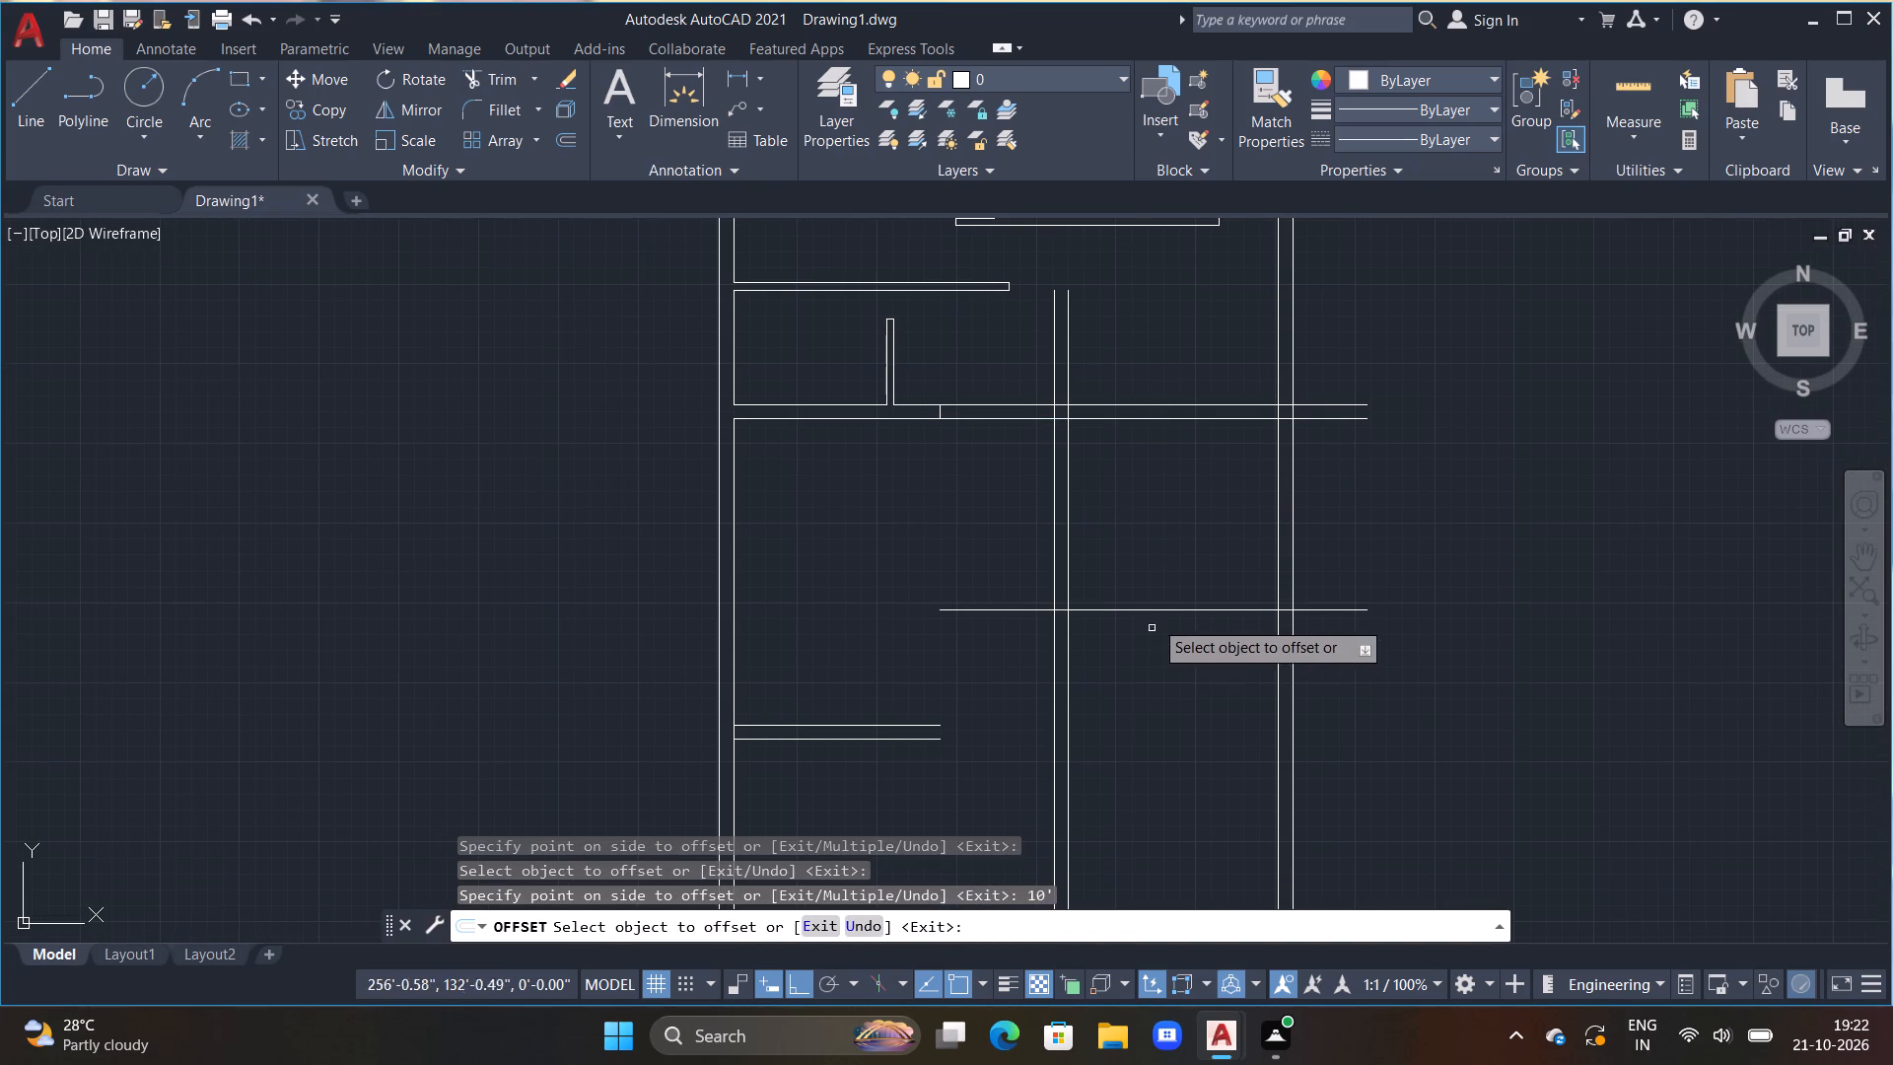
Offset the resulting horizontal line 9" downward to form the room's lower partition.
left_click(1161, 607)
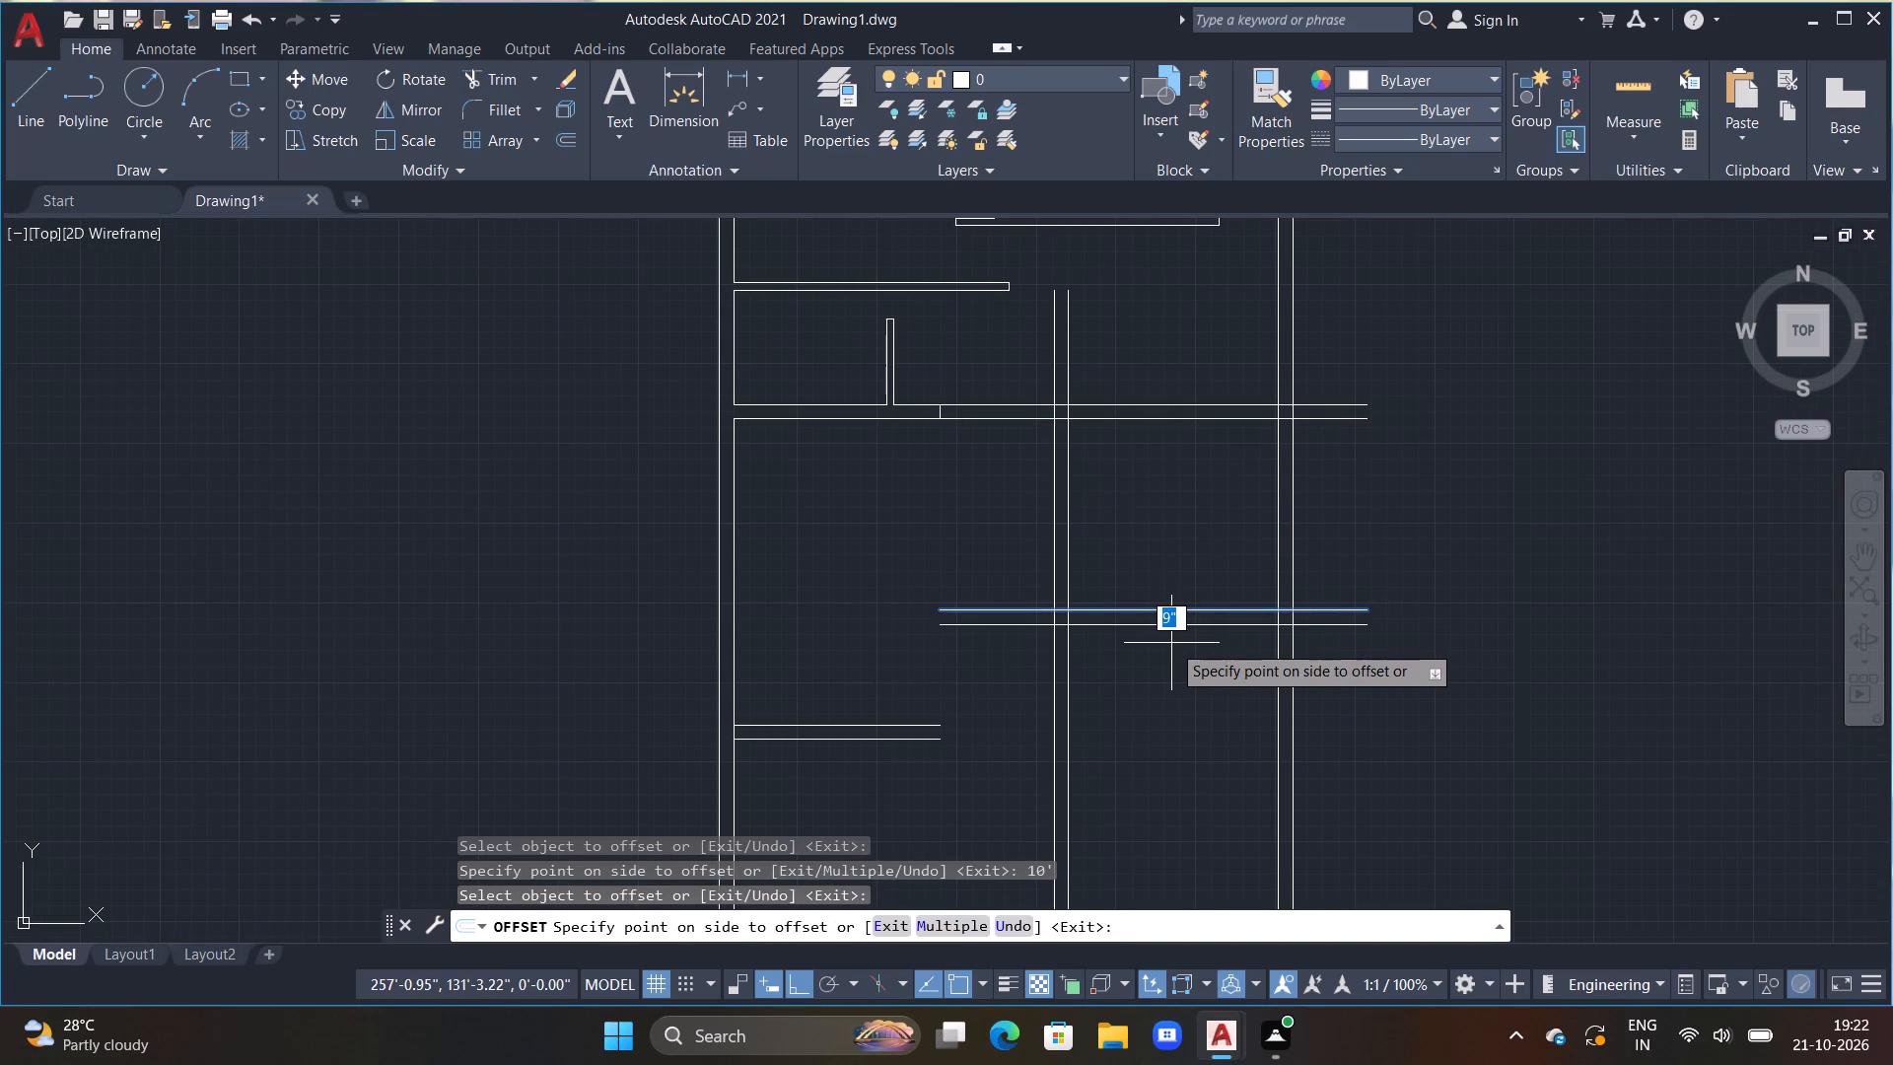
left_click(1161, 671)
key("Escape")
Trim the new partition lines' ends beyond the right outer wall, left of the vertical partition and above the upper horizontal partition.
type("TR")
key("space")
left_click_drag(1353, 372, 1357, 744)
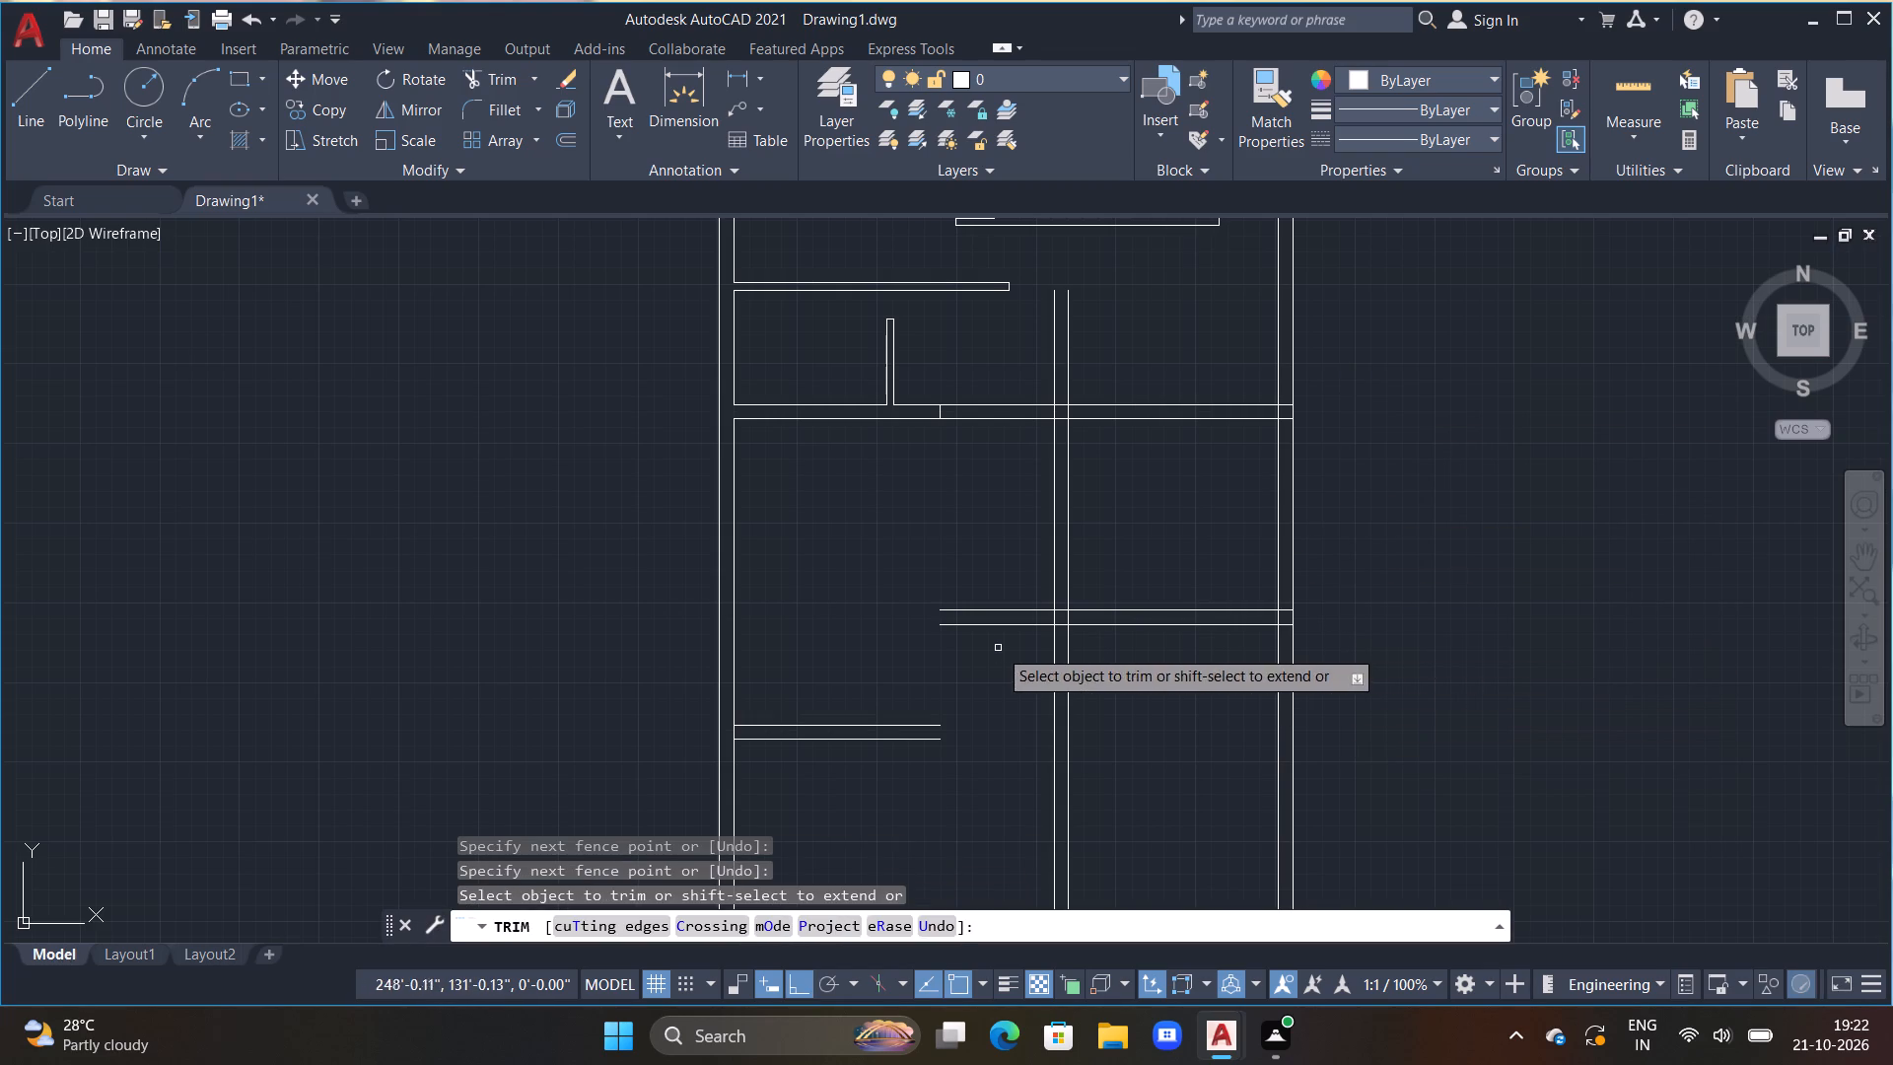
left_click_drag(992, 648, 964, 514)
left_click_drag(972, 381, 976, 581)
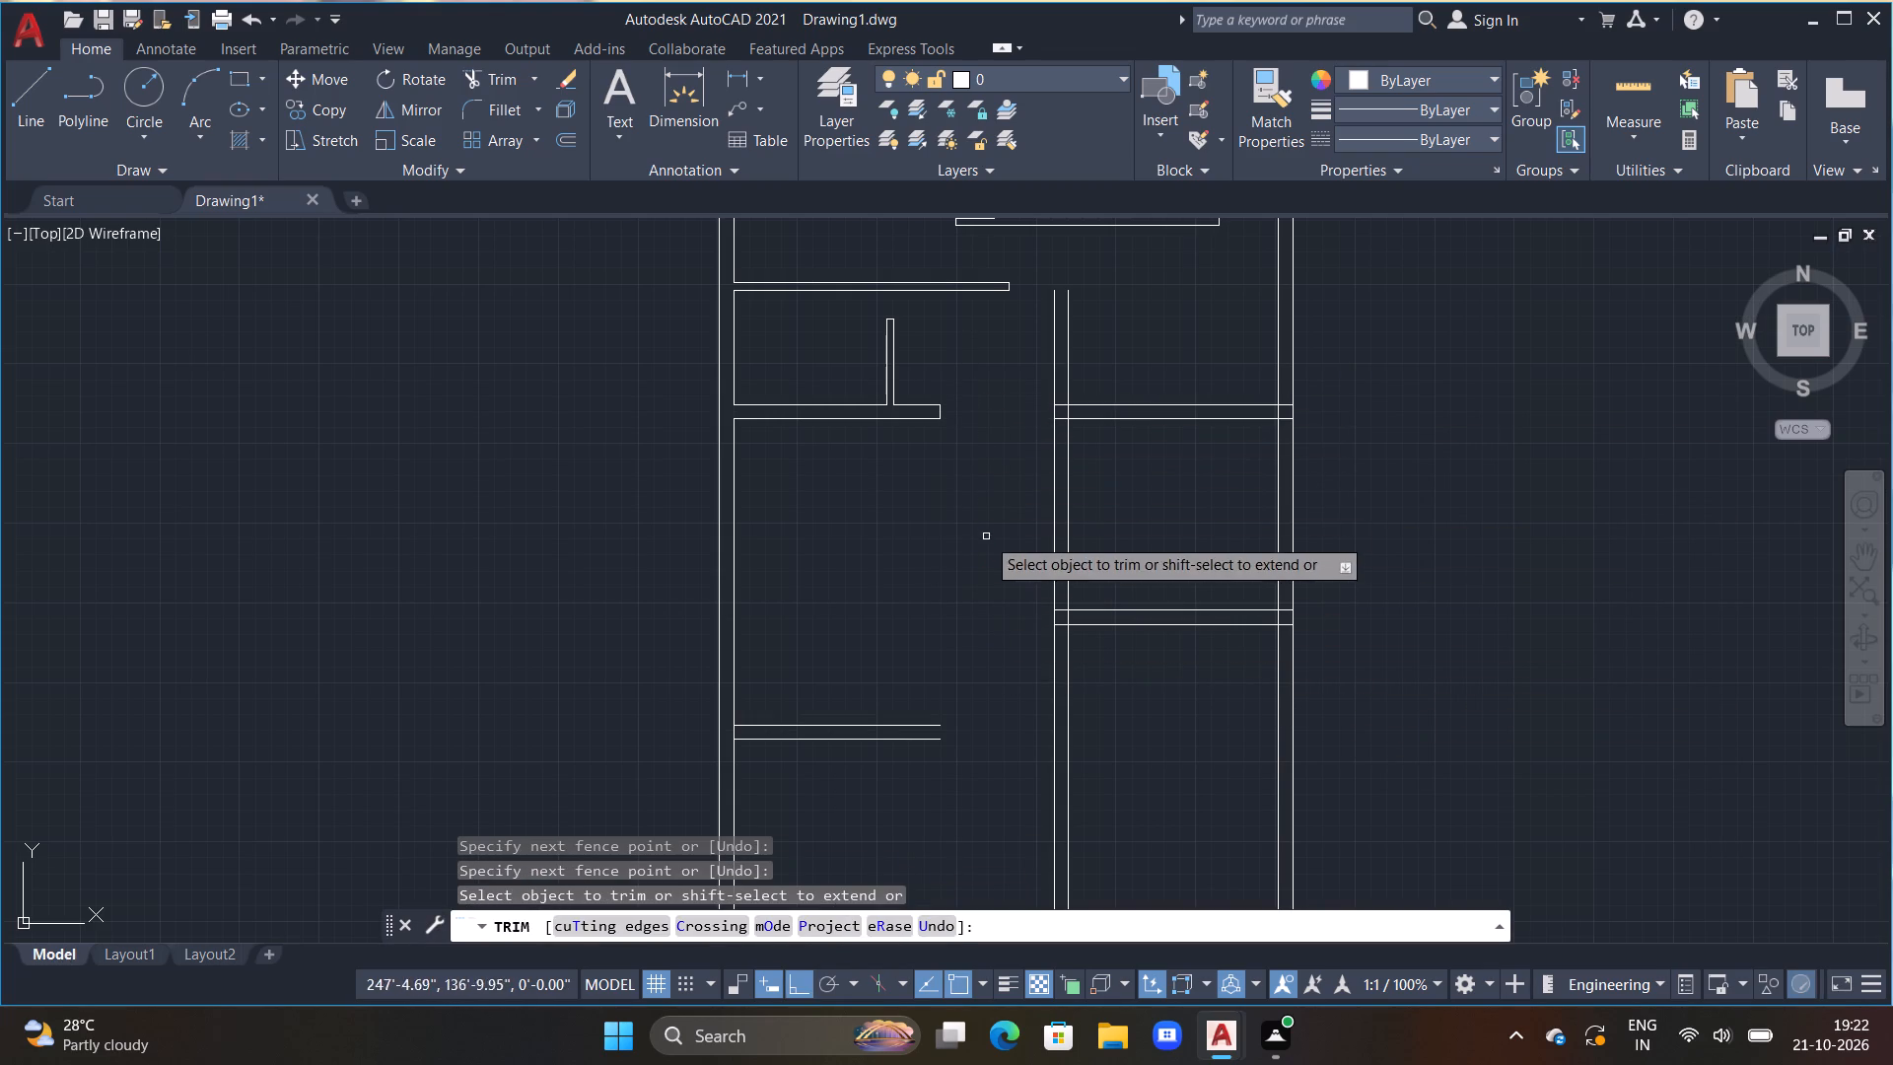
left_click_drag(1022, 382, 1117, 308)
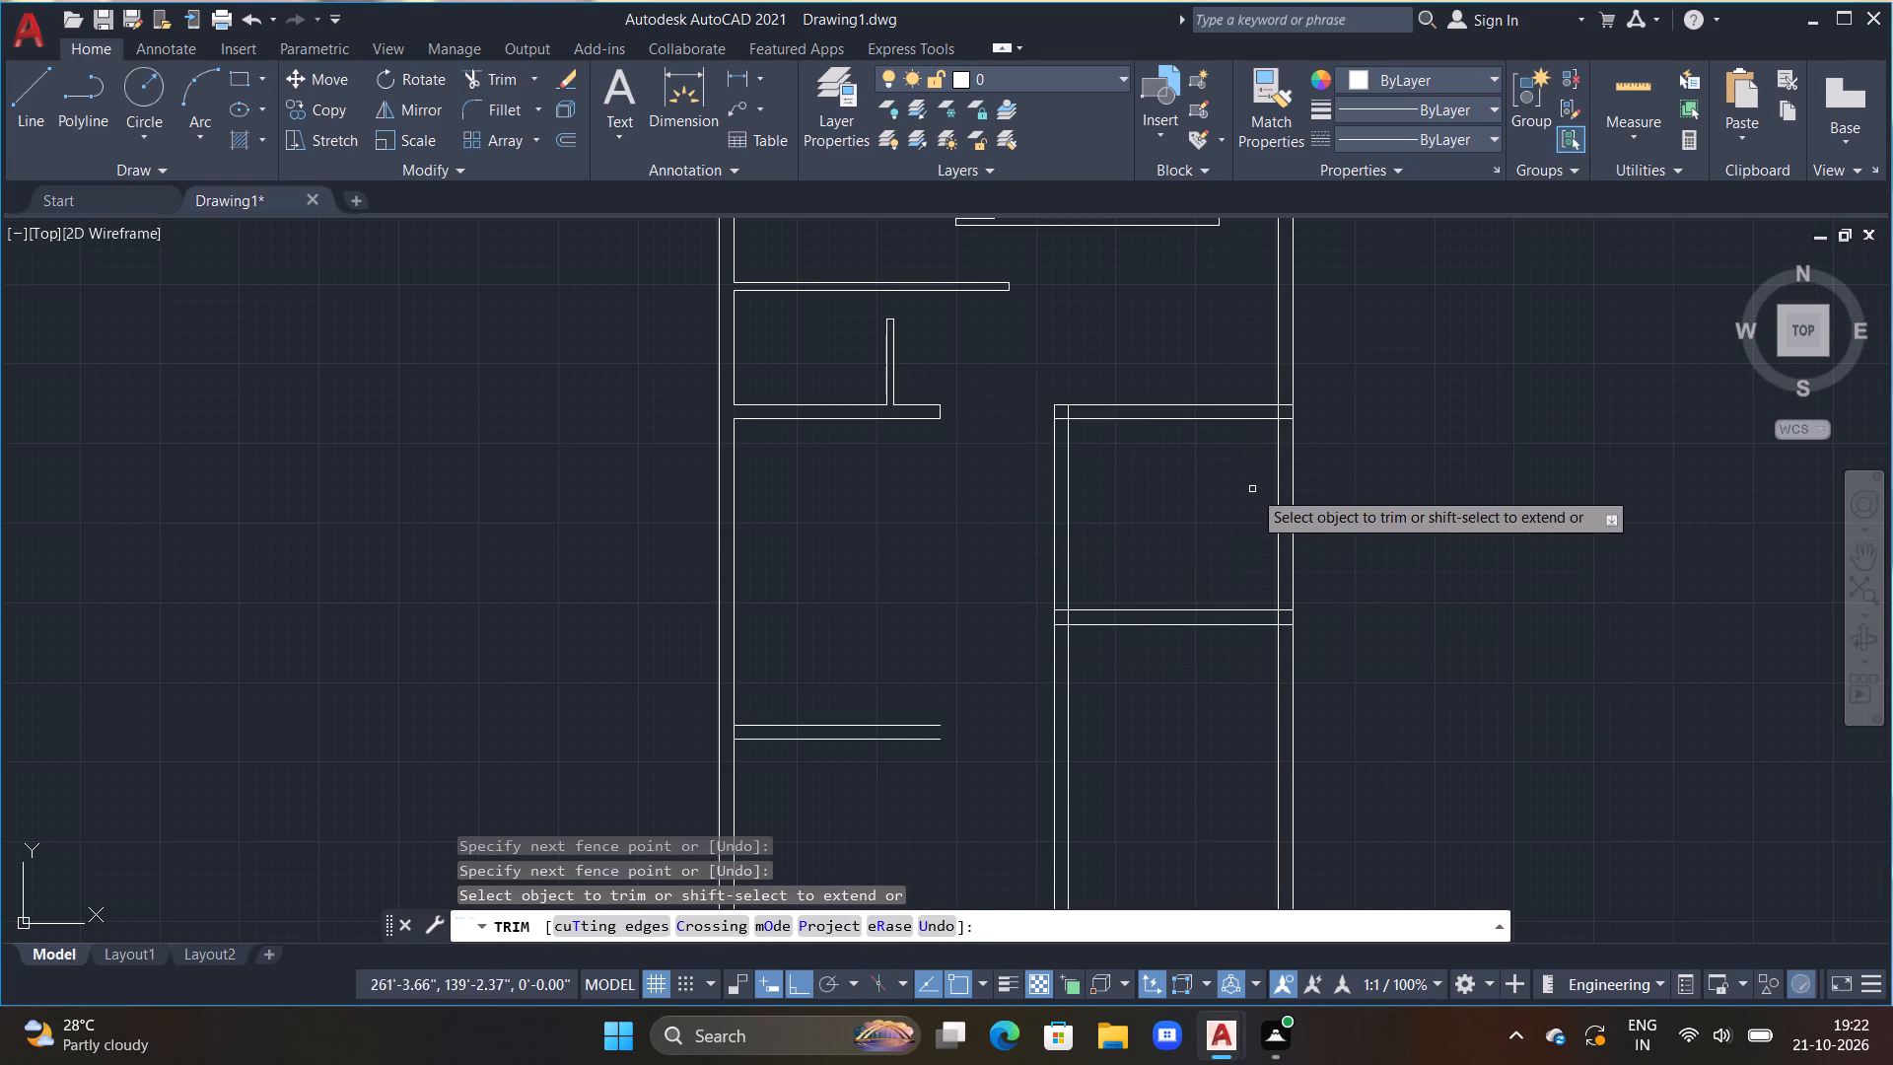
Trim the crossing segments where the upper horizontal partition meets the right outer wall to open the junction.
scroll(1282, 398, "up", 3)
left_click_drag(1288, 397, 1298, 516)
left_click_drag(1273, 447, 1257, 450)
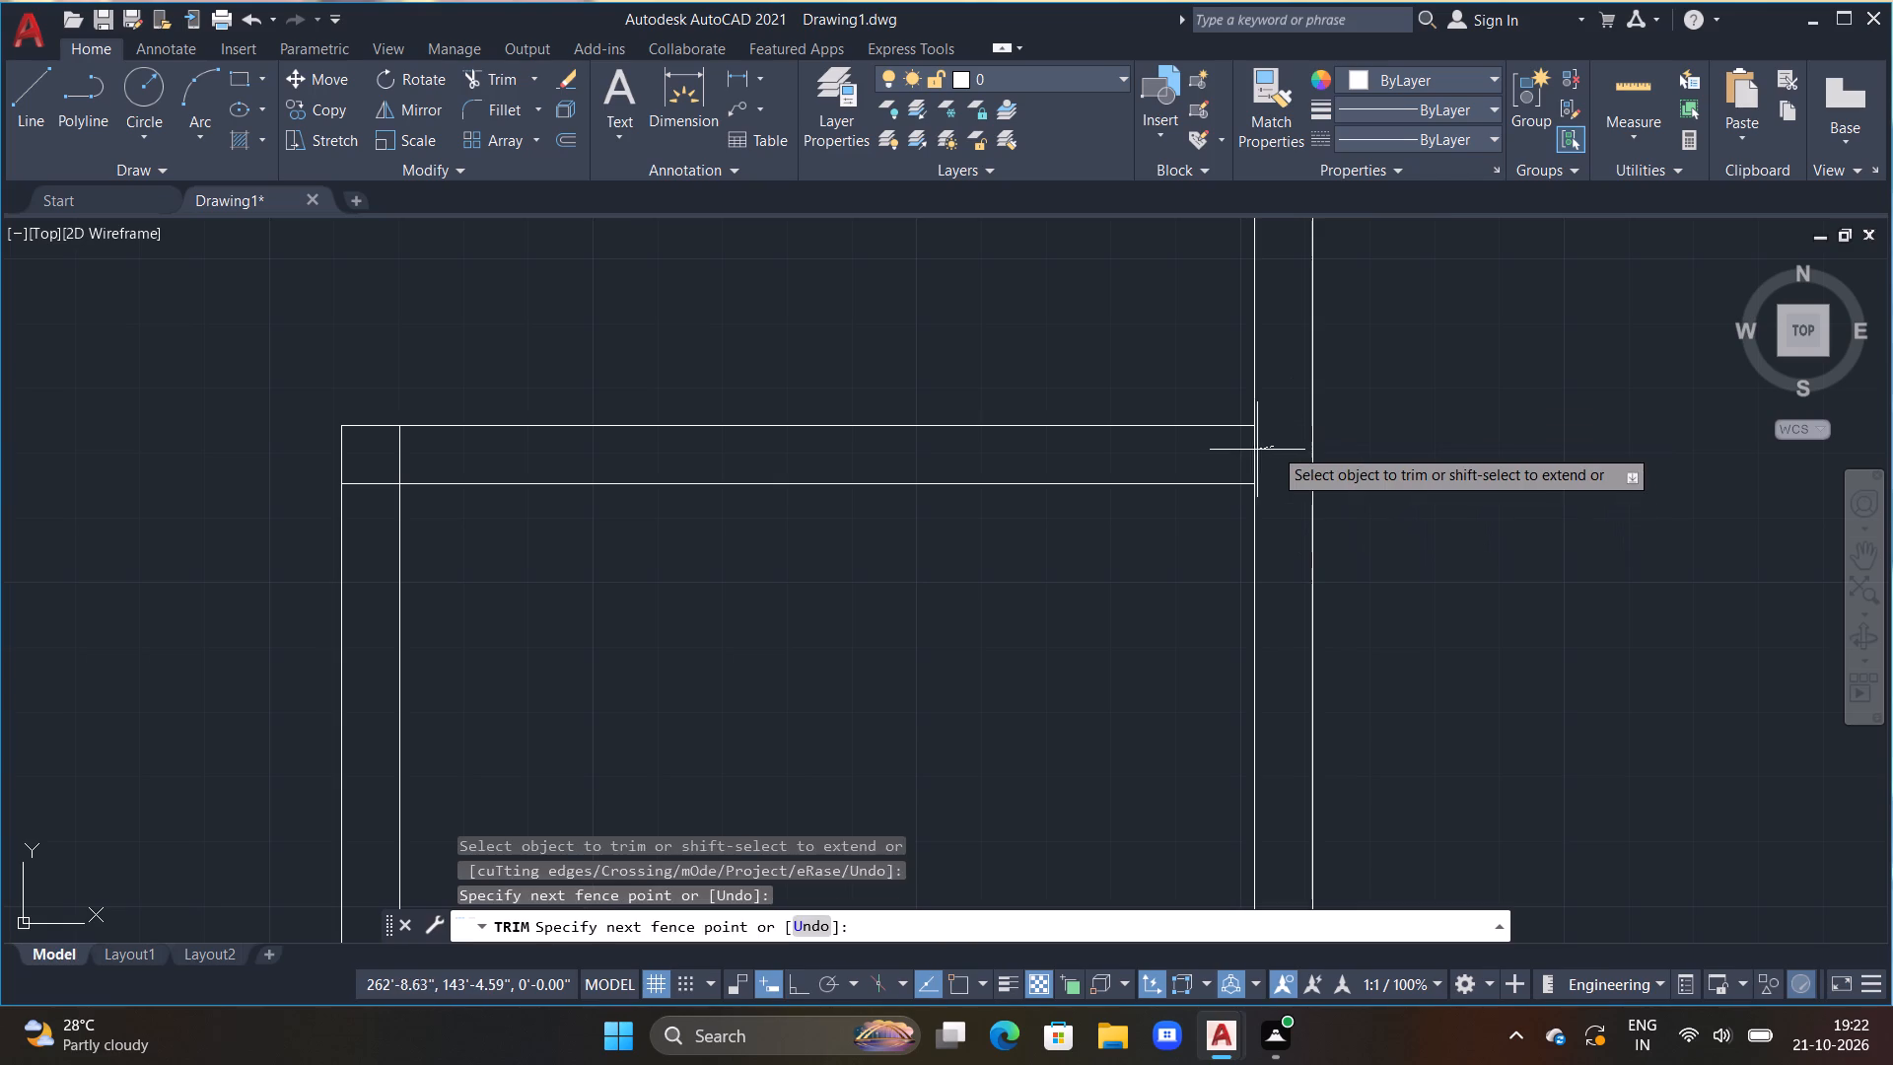
left_click_drag(1257, 450, 1256, 450)
left_click(1221, 451)
Trim both vertical partition lines below the room's lower horizontal partition.
scroll(1221, 560, "down", 2)
middle_click_drag(1101, 661, 1154, 490)
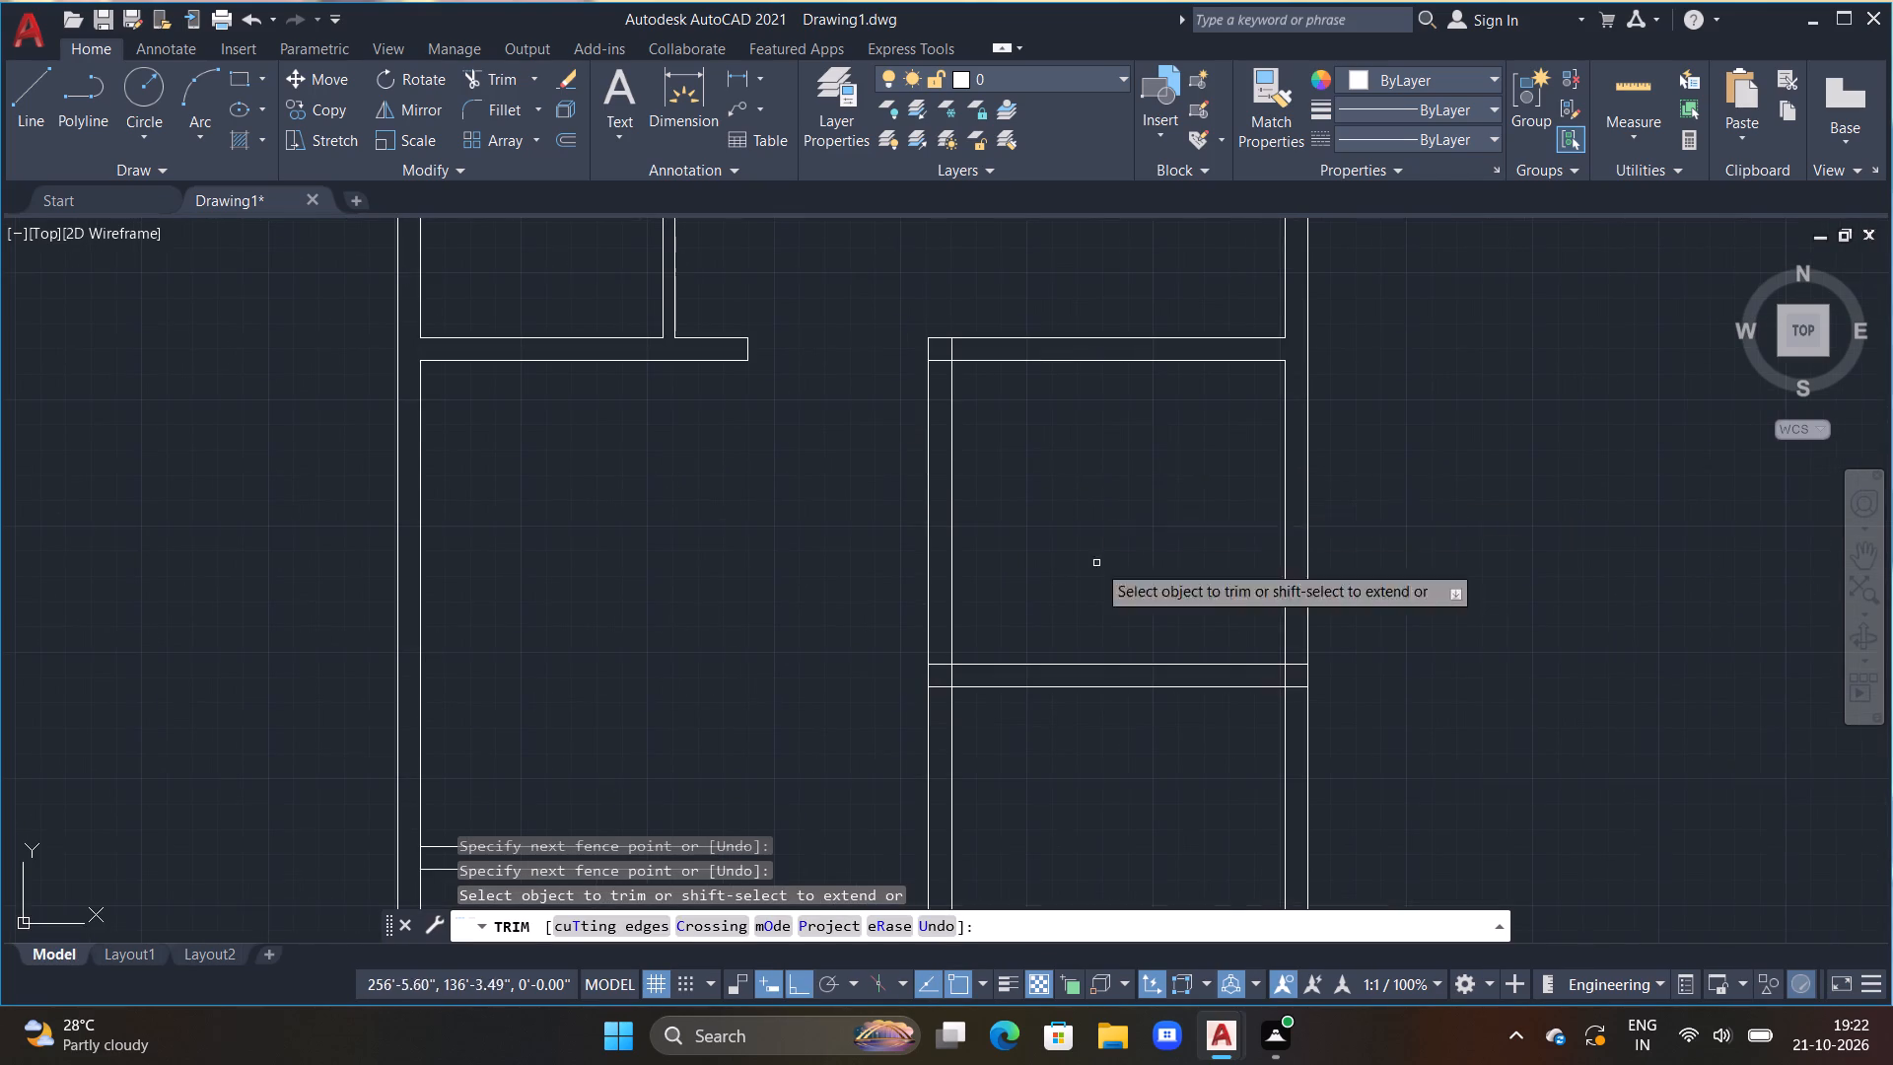
middle_click_drag(1113, 635, 1112, 466)
scroll(1113, 467, "up", 1)
scroll(871, 639, "down", 2)
middle_click_drag(937, 773, 967, 566)
left_click_drag(956, 538, 887, 611)
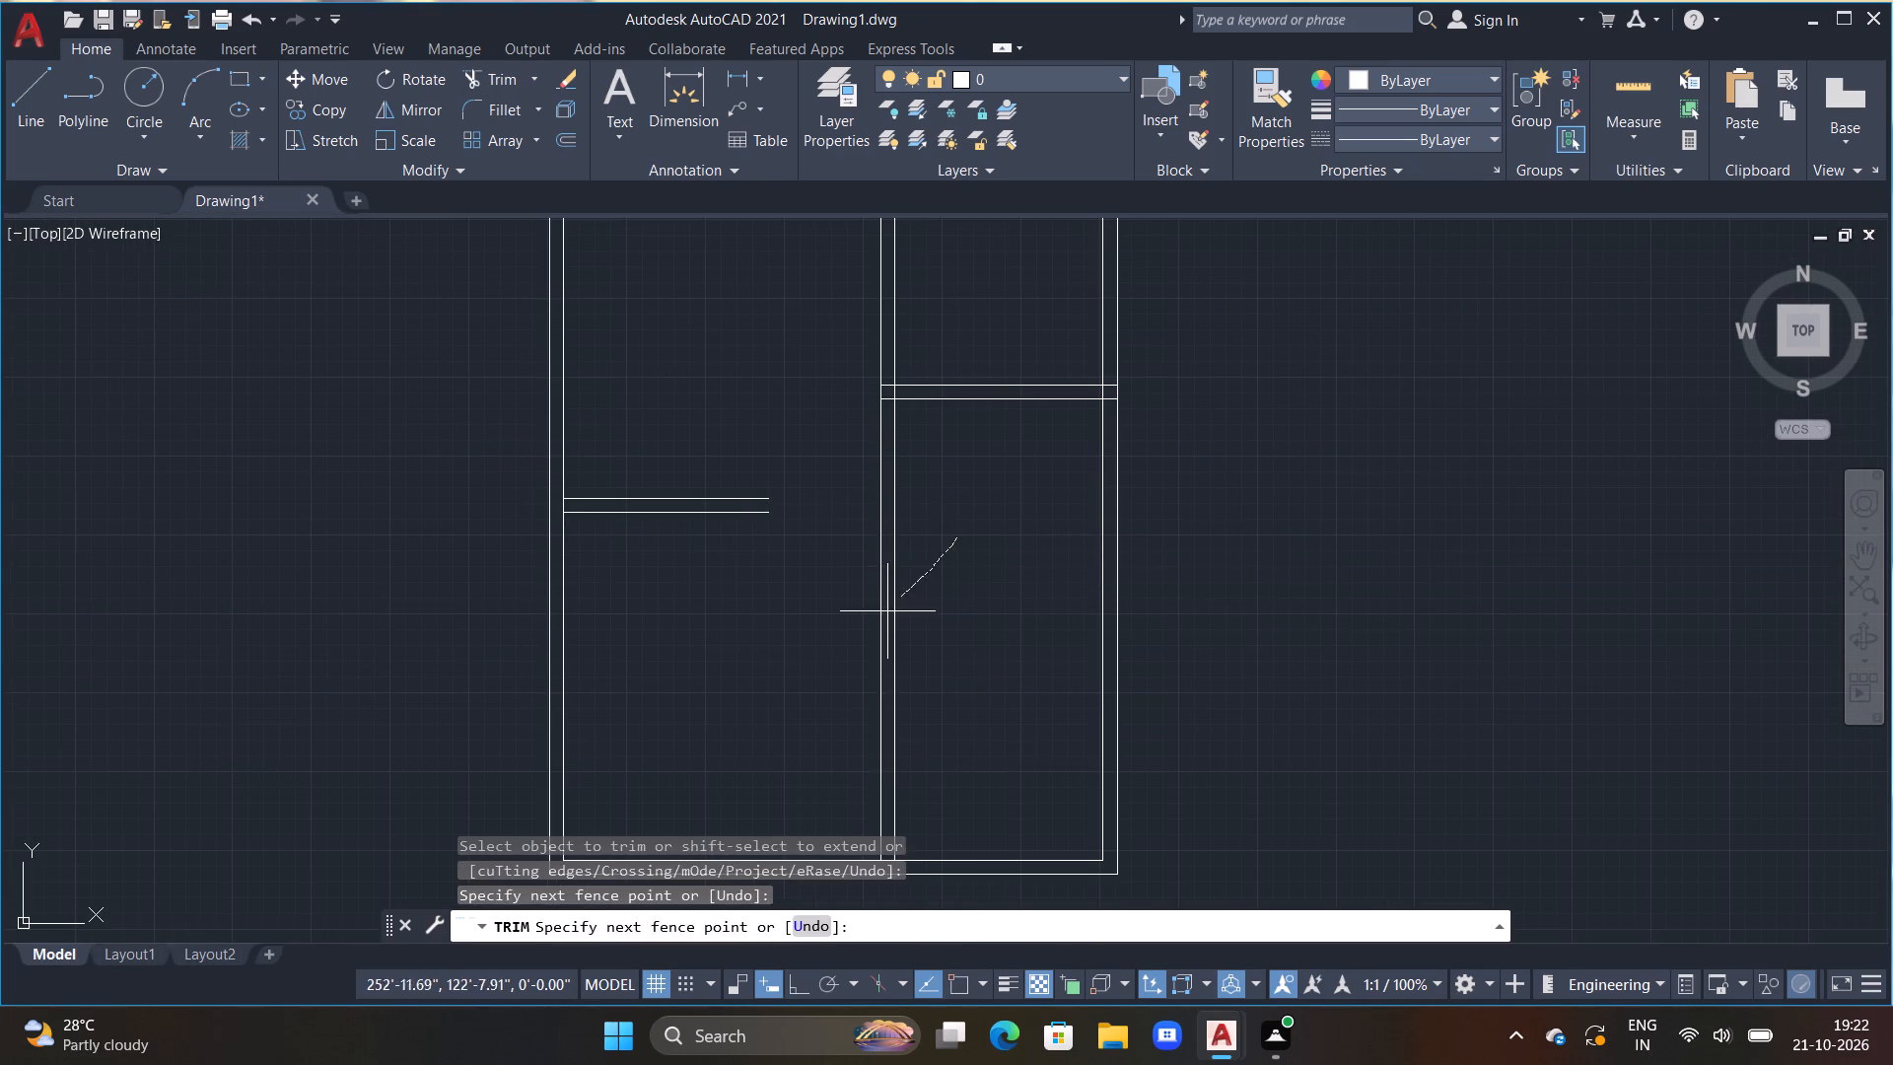
left_click_drag(887, 611, 838, 652)
Trim the overlapping inner lines at the room's lower-left corner, where the vertical and lower horizontal partitions meet.
scroll(891, 419, "up", 1)
middle_click_drag(893, 422, 908, 640)
scroll(897, 621, "up", 1)
left_click_drag(887, 542, 902, 583)
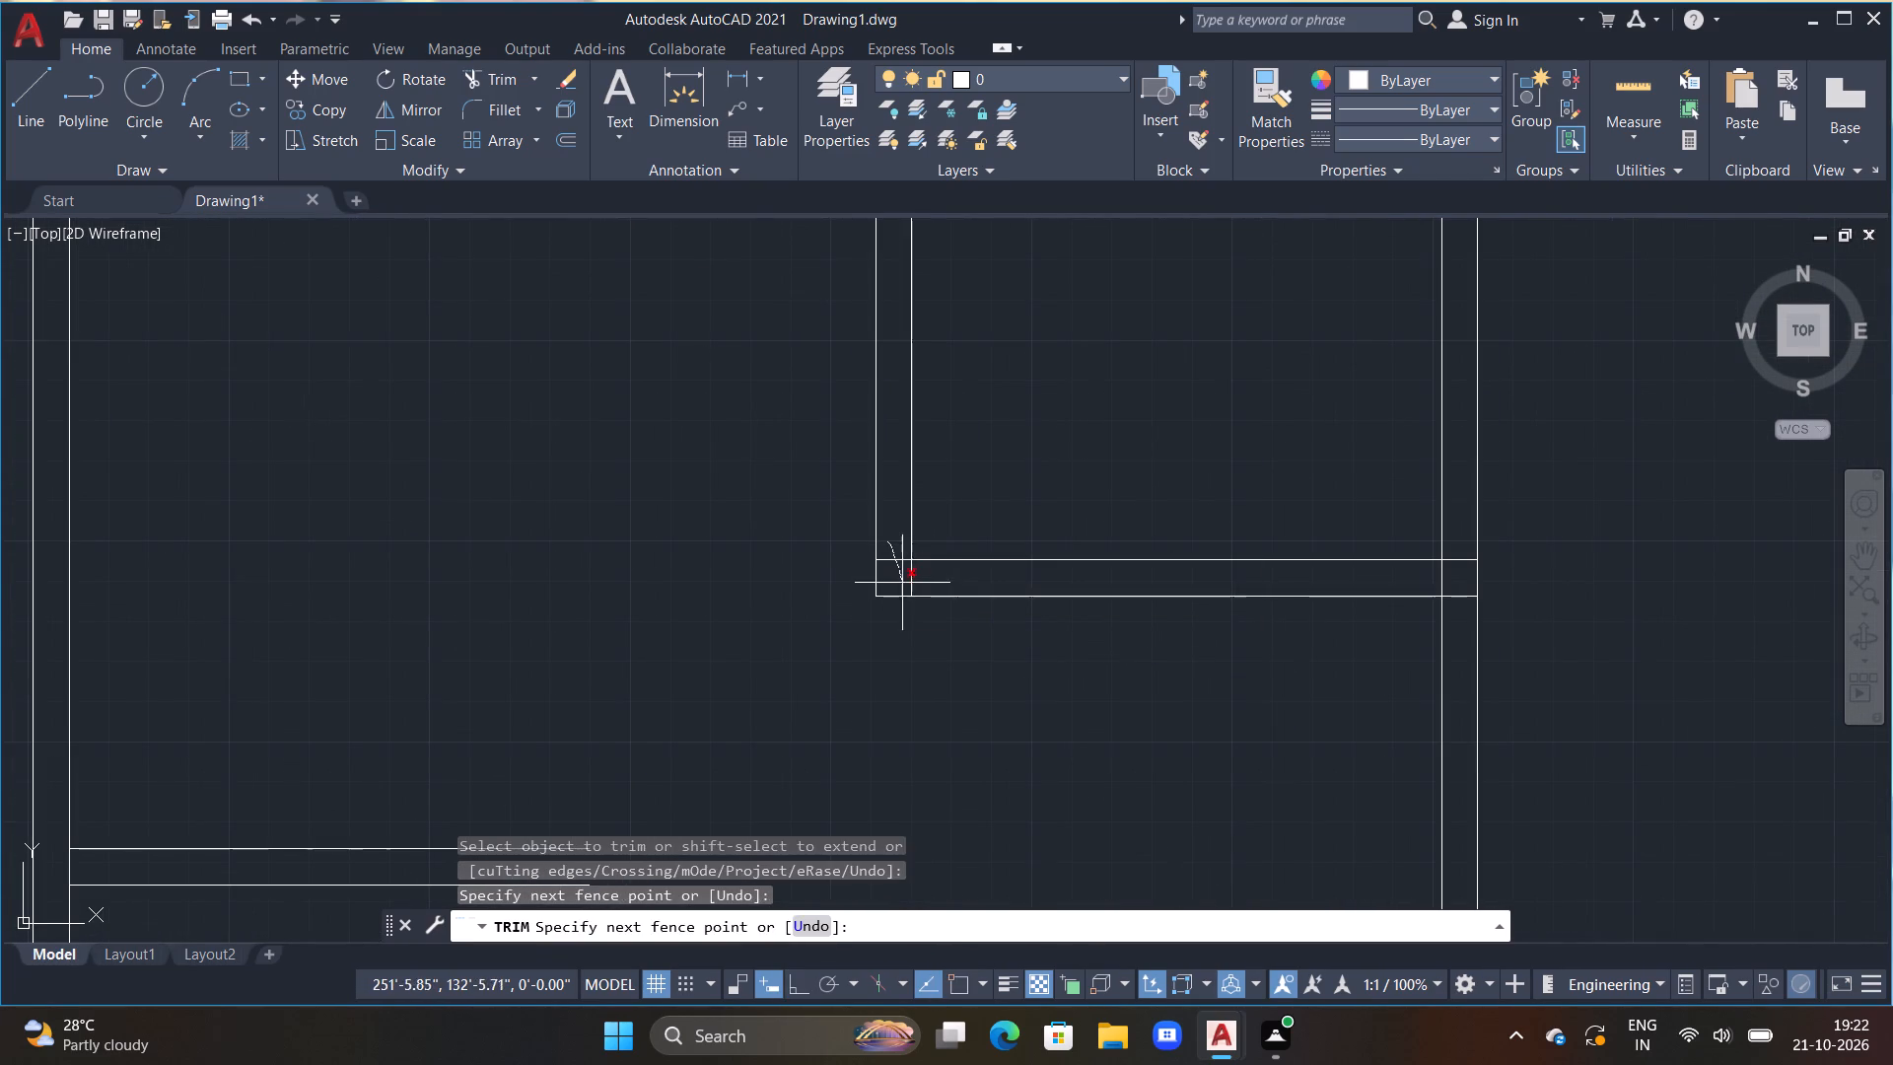
left_click_drag(902, 583, 914, 580)
Trim the inner lines crossing where the lower horizontal partition meets the right outer wall.
scroll(1017, 687, "down", 2)
scroll(1217, 630, "up", 3)
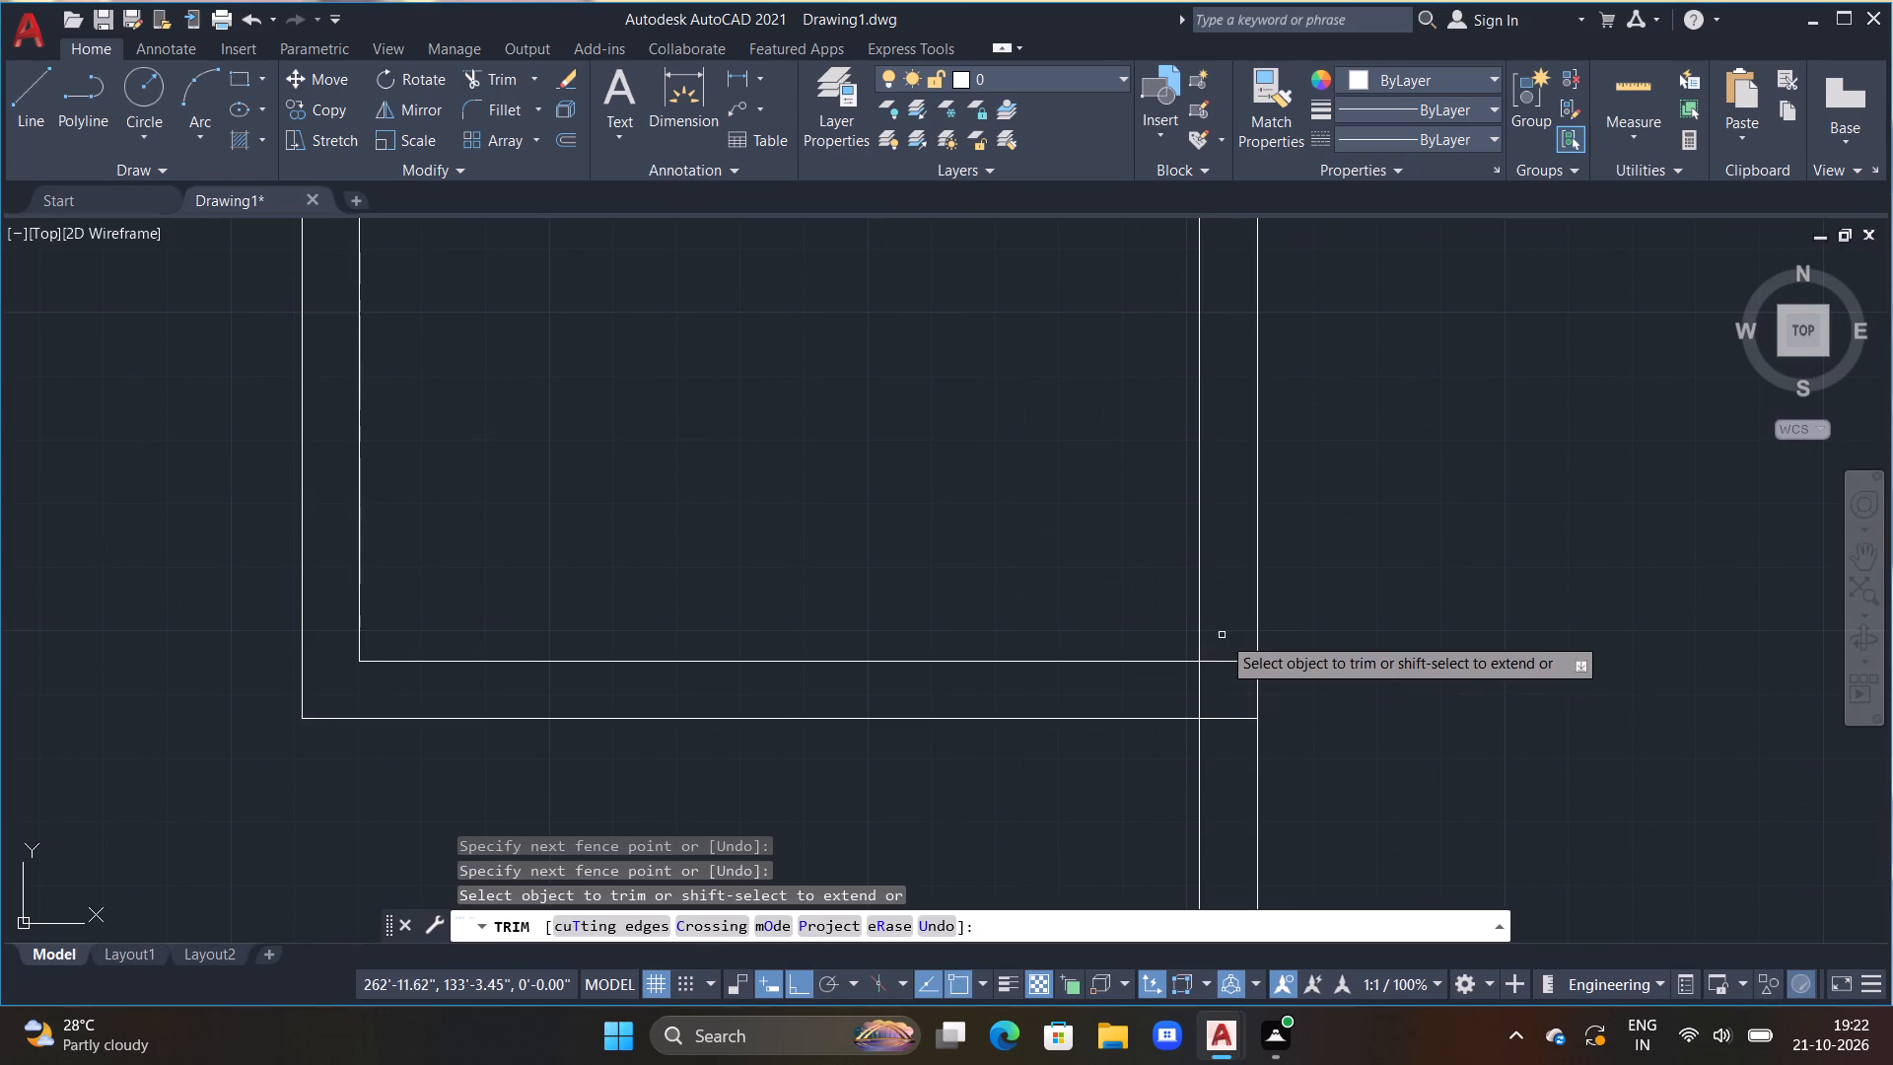
left_click_drag(1222, 635, 1173, 691)
scroll(1103, 723, "down", 1)
scroll(892, 746, "down", 1)
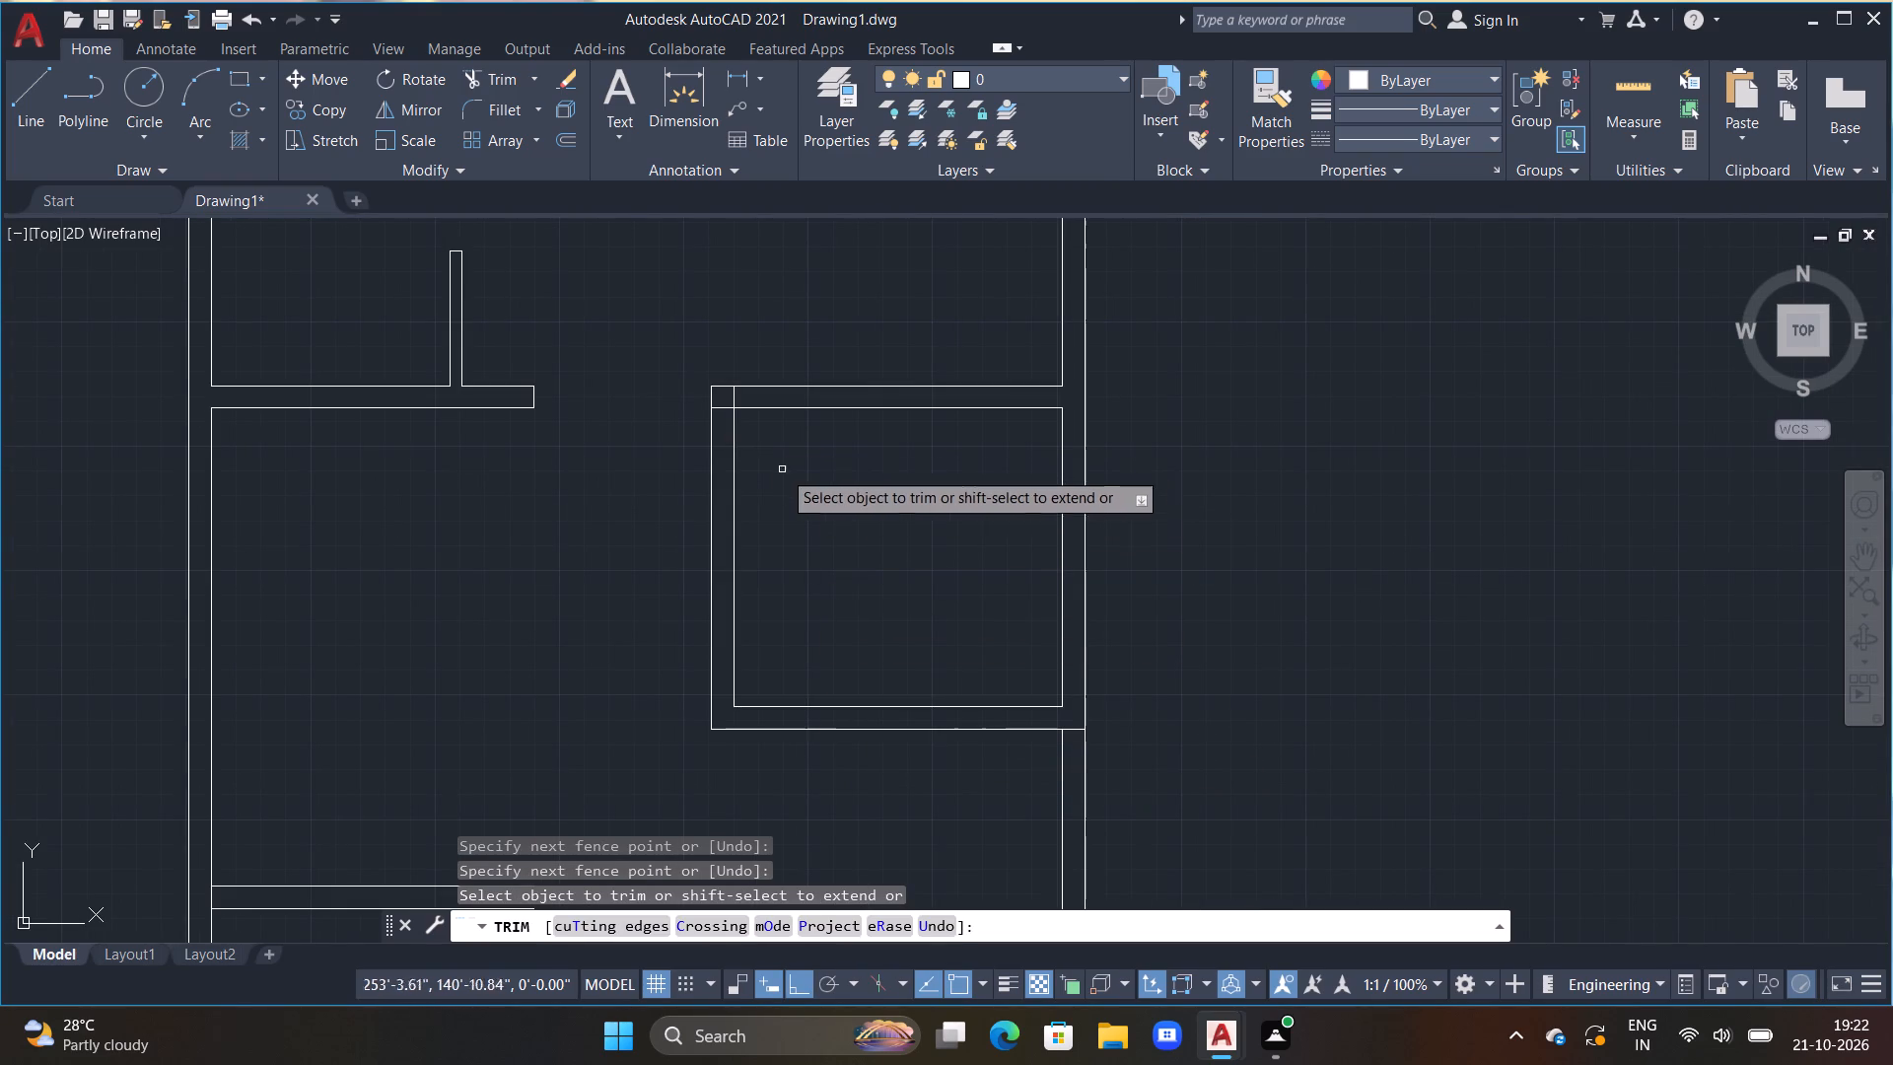
key("Escape")
key("Escape")
key("Escape")
Offset the vertical partition's inner line 2'6" to the right, into the room.
scroll(839, 492, "up", 1)
middle_click_drag(826, 479, 983, 595)
key("Escape")
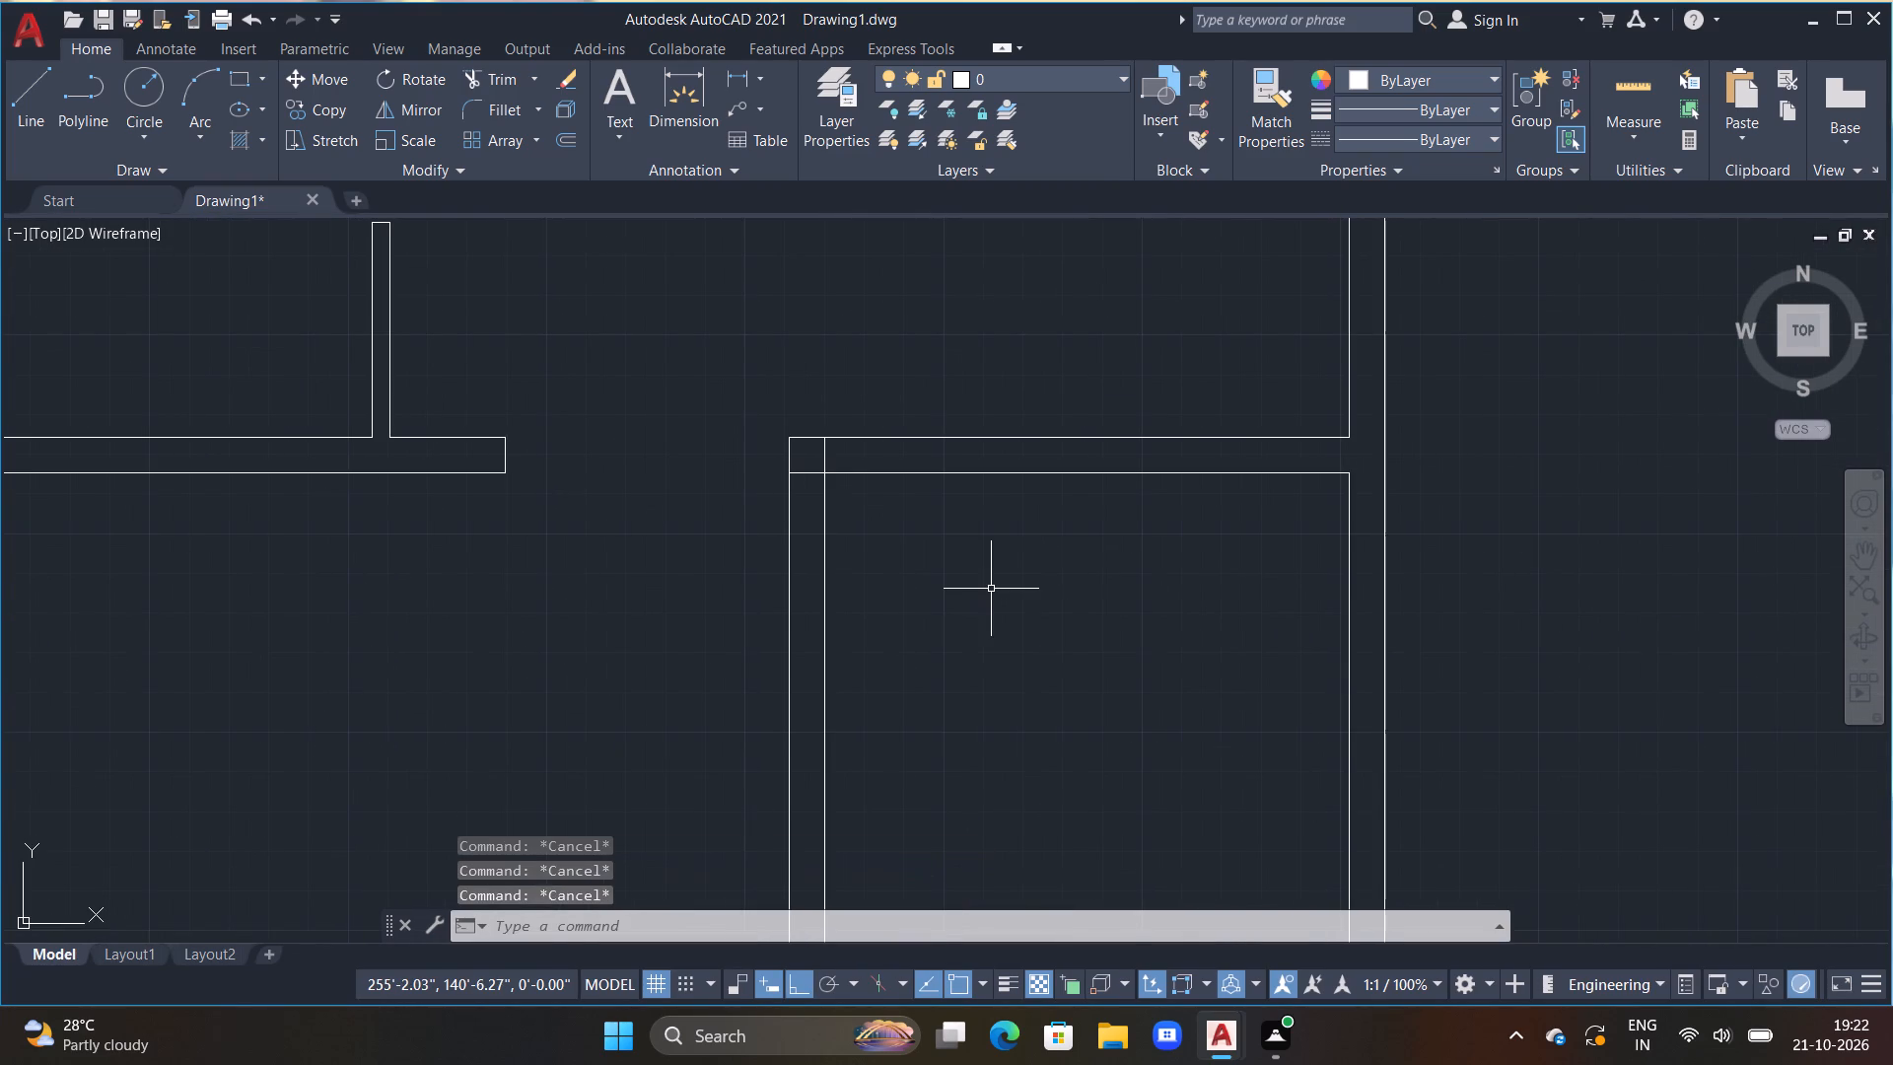
type("OFF")
key("space")
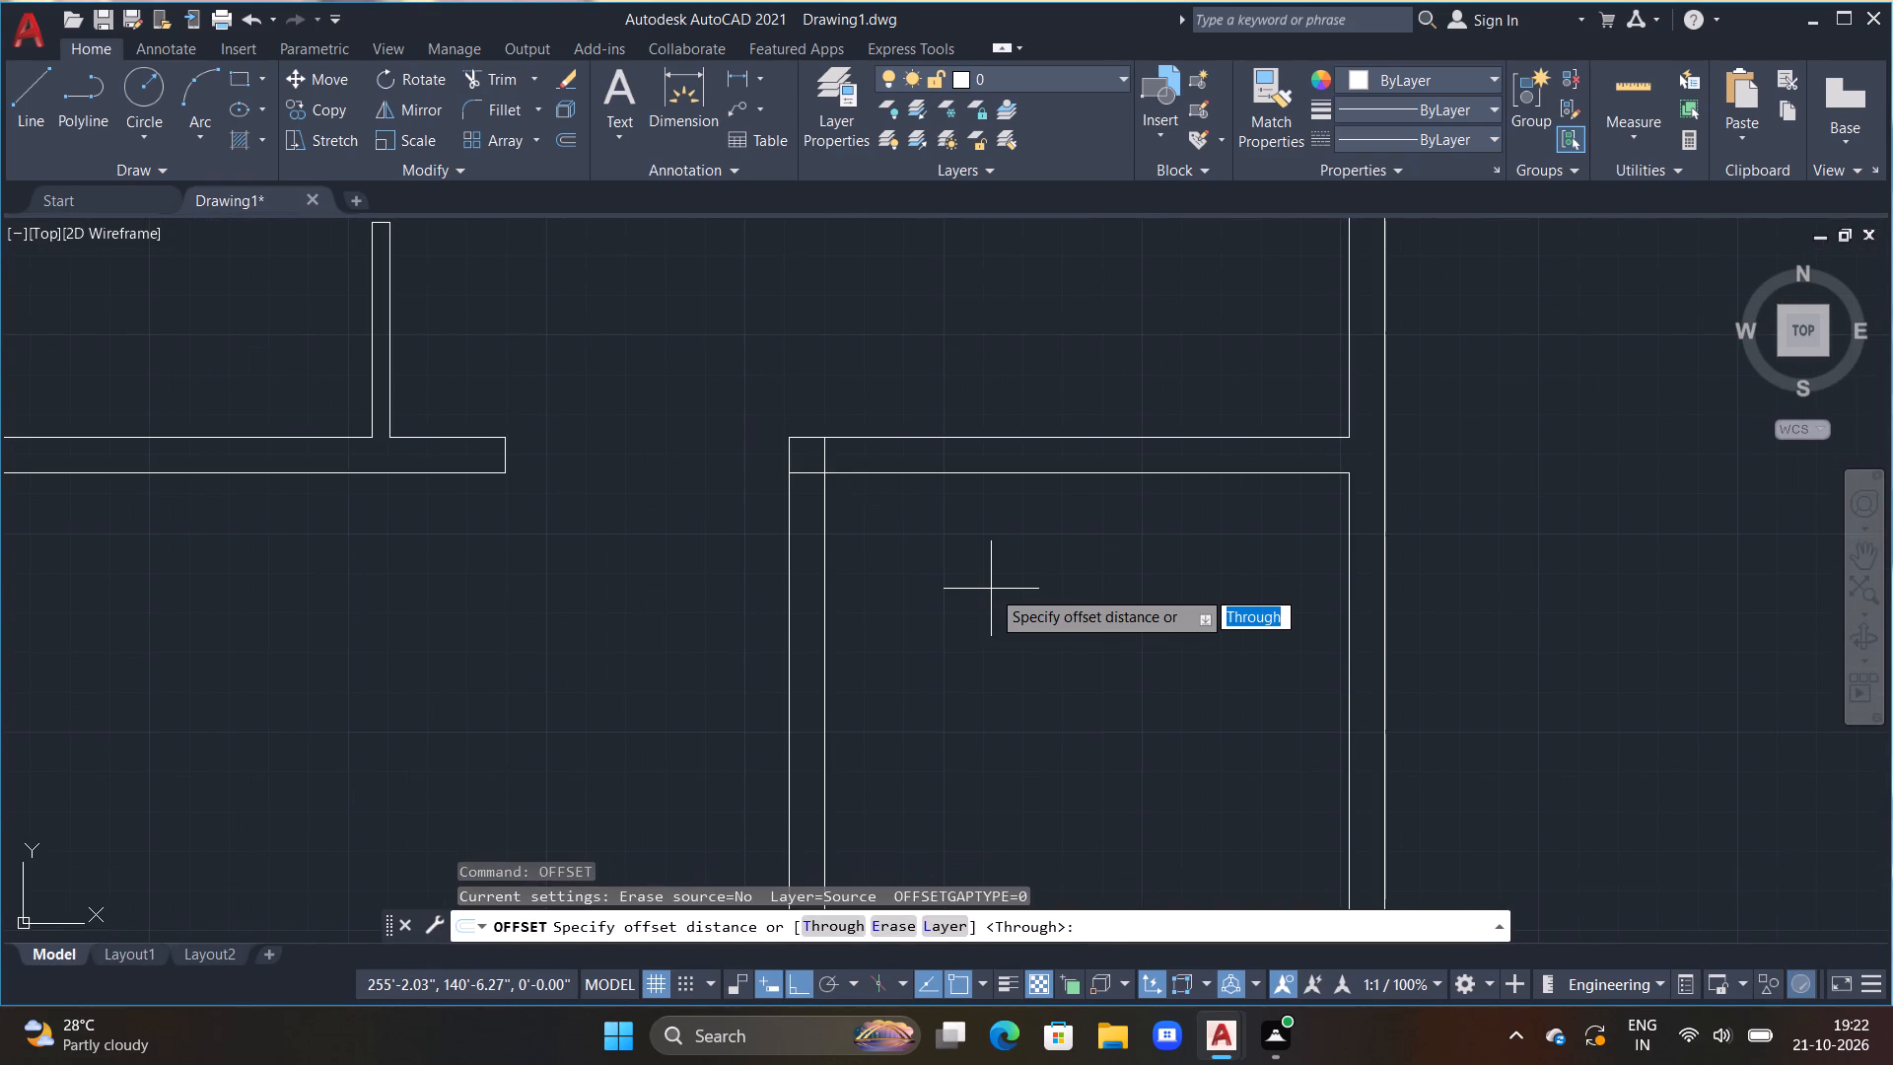
type("2'")
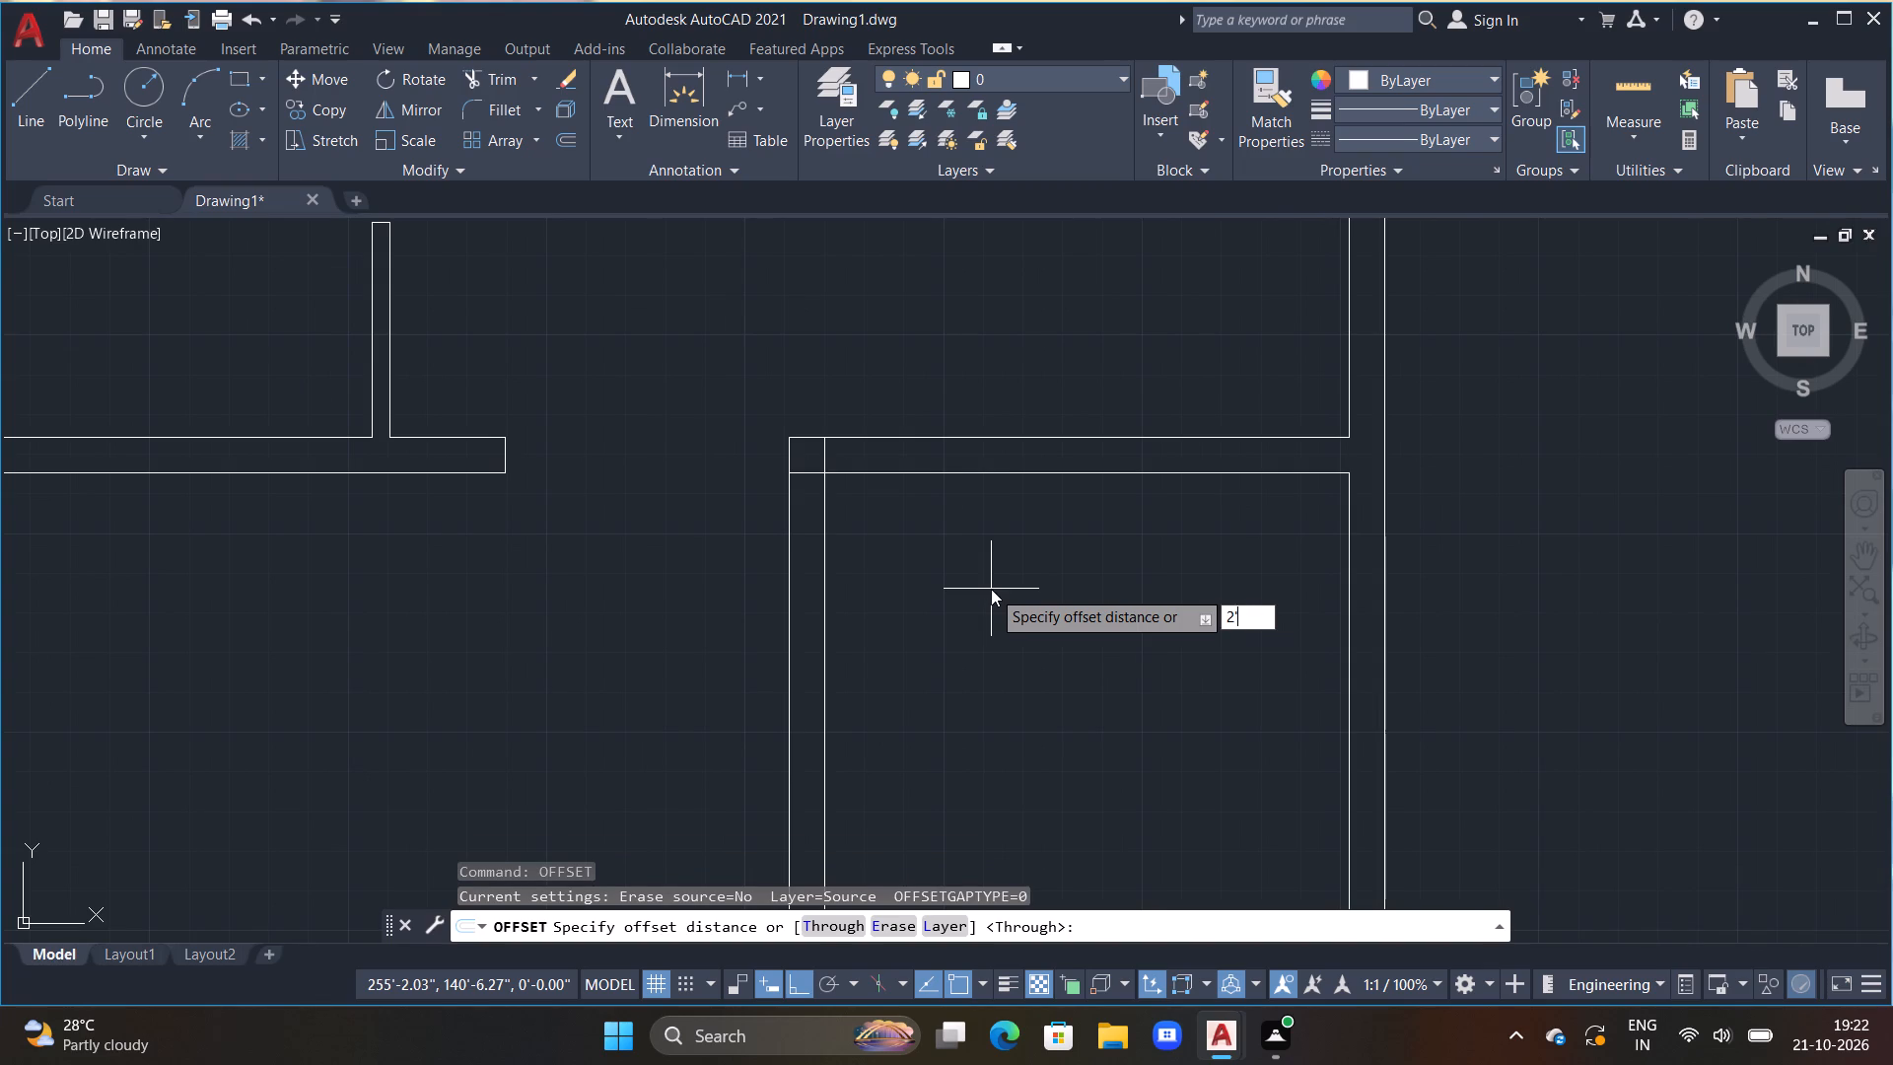
type("6\"")
key("Return")
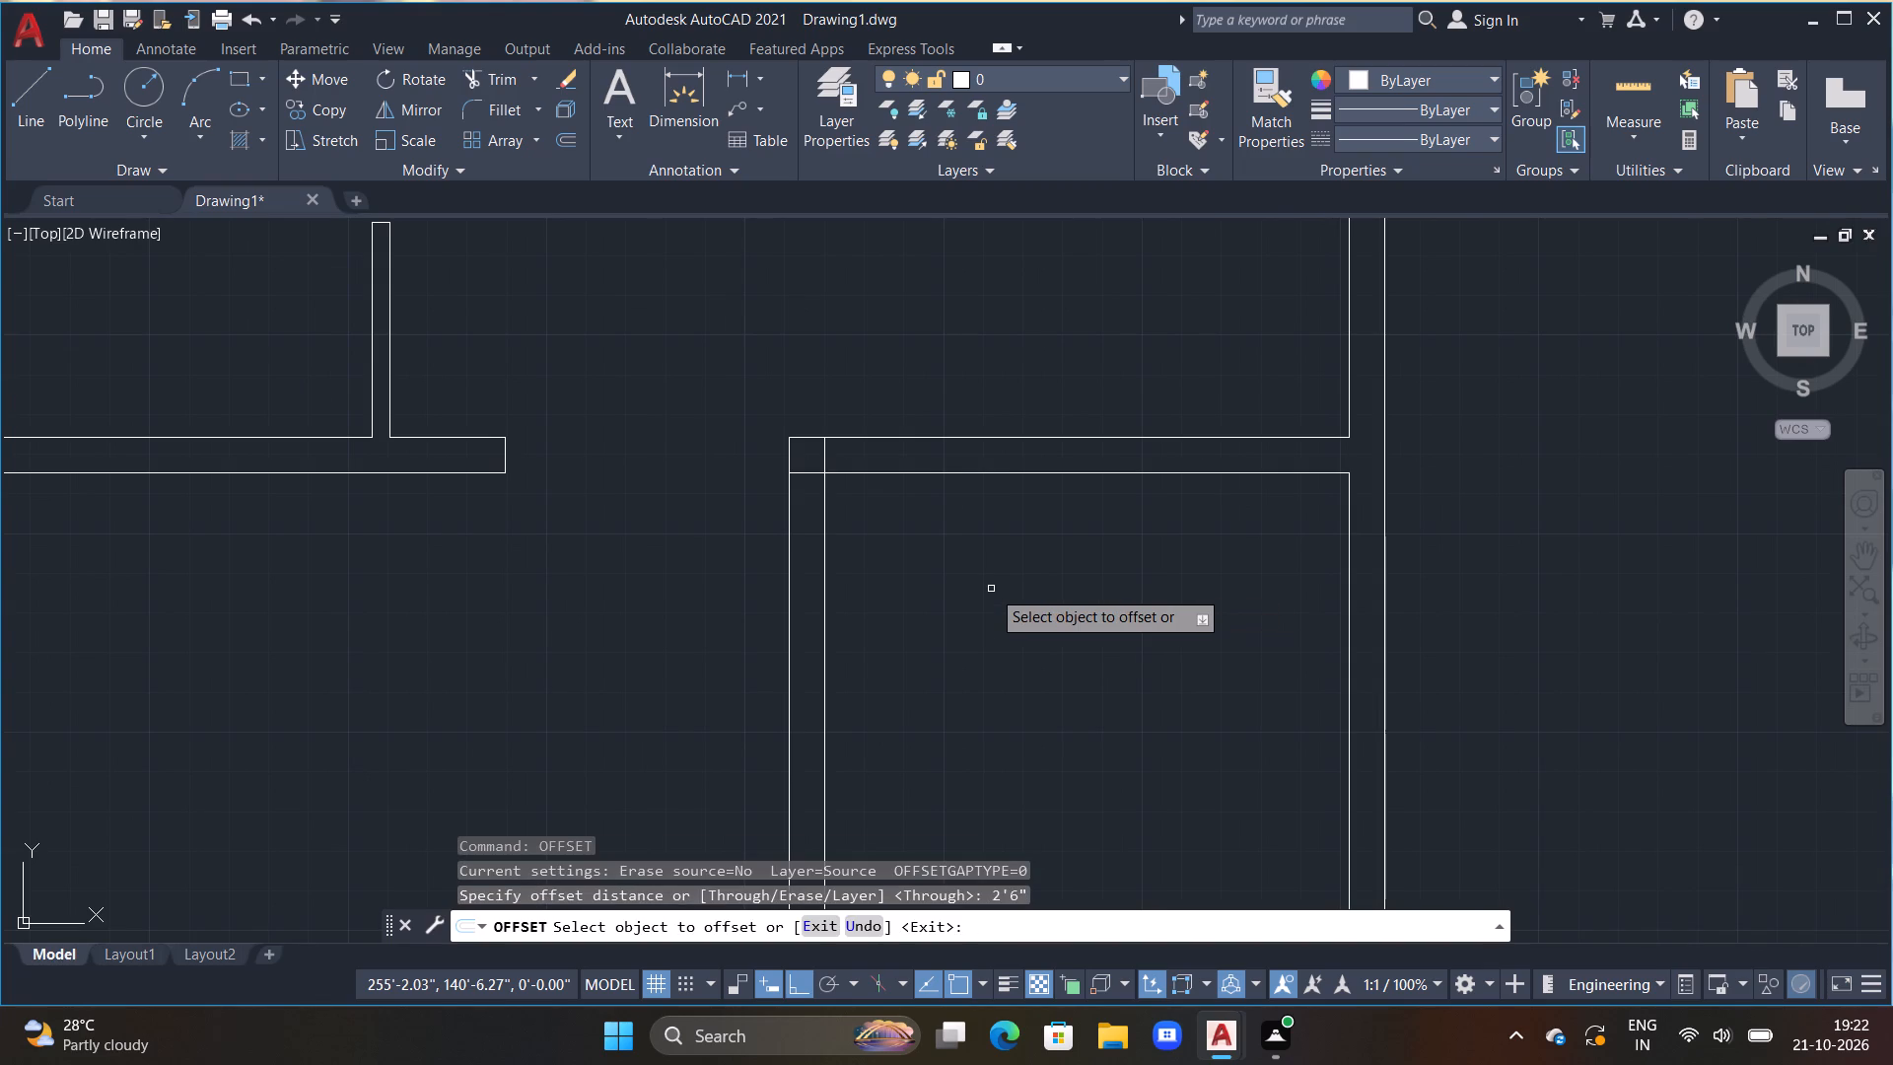
left_click(824, 455)
left_click(1033, 505)
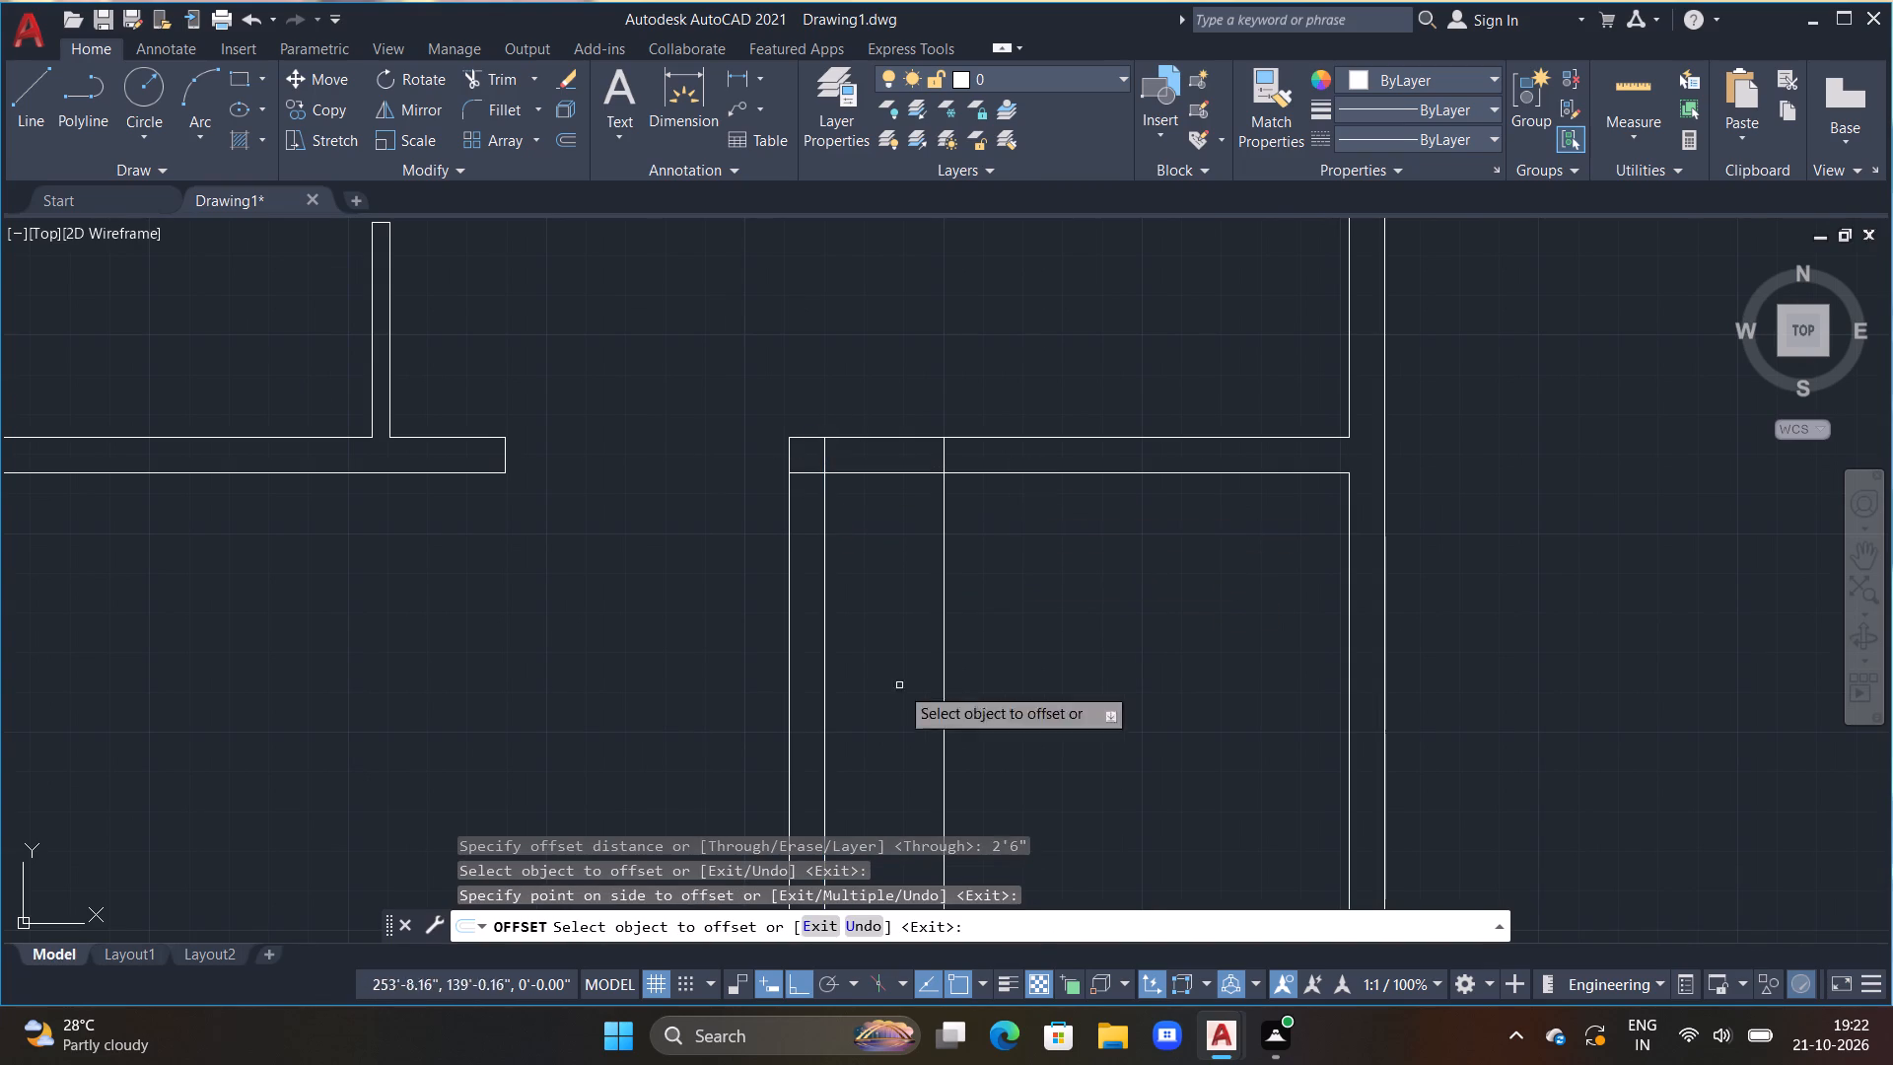
Offset the upper horizontal partition's lower line 1'6" downward.
left_click(805, 473)
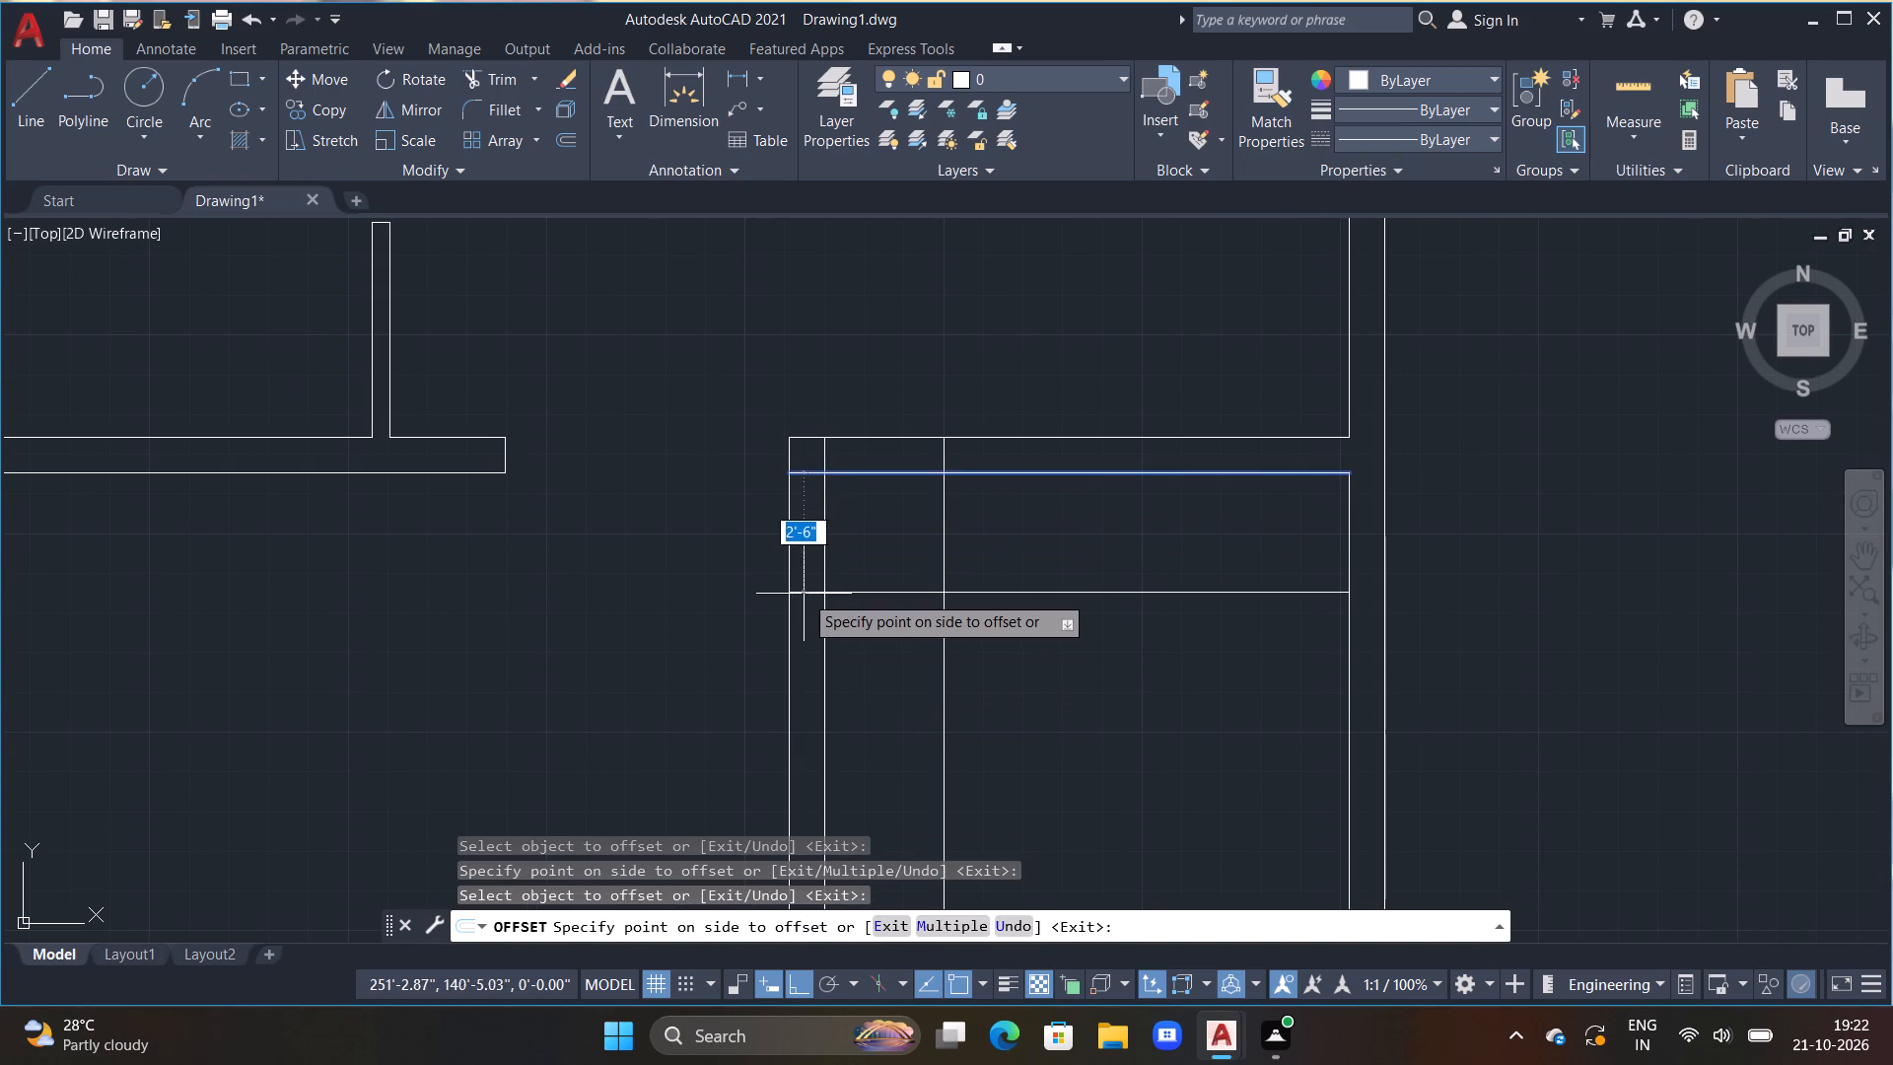
type("1'6\"")
key("Return")
key("Escape")
key("Escape")
Trim the overlapping inner lines at the room's upper-left partition corner.
type("TR")
key("space")
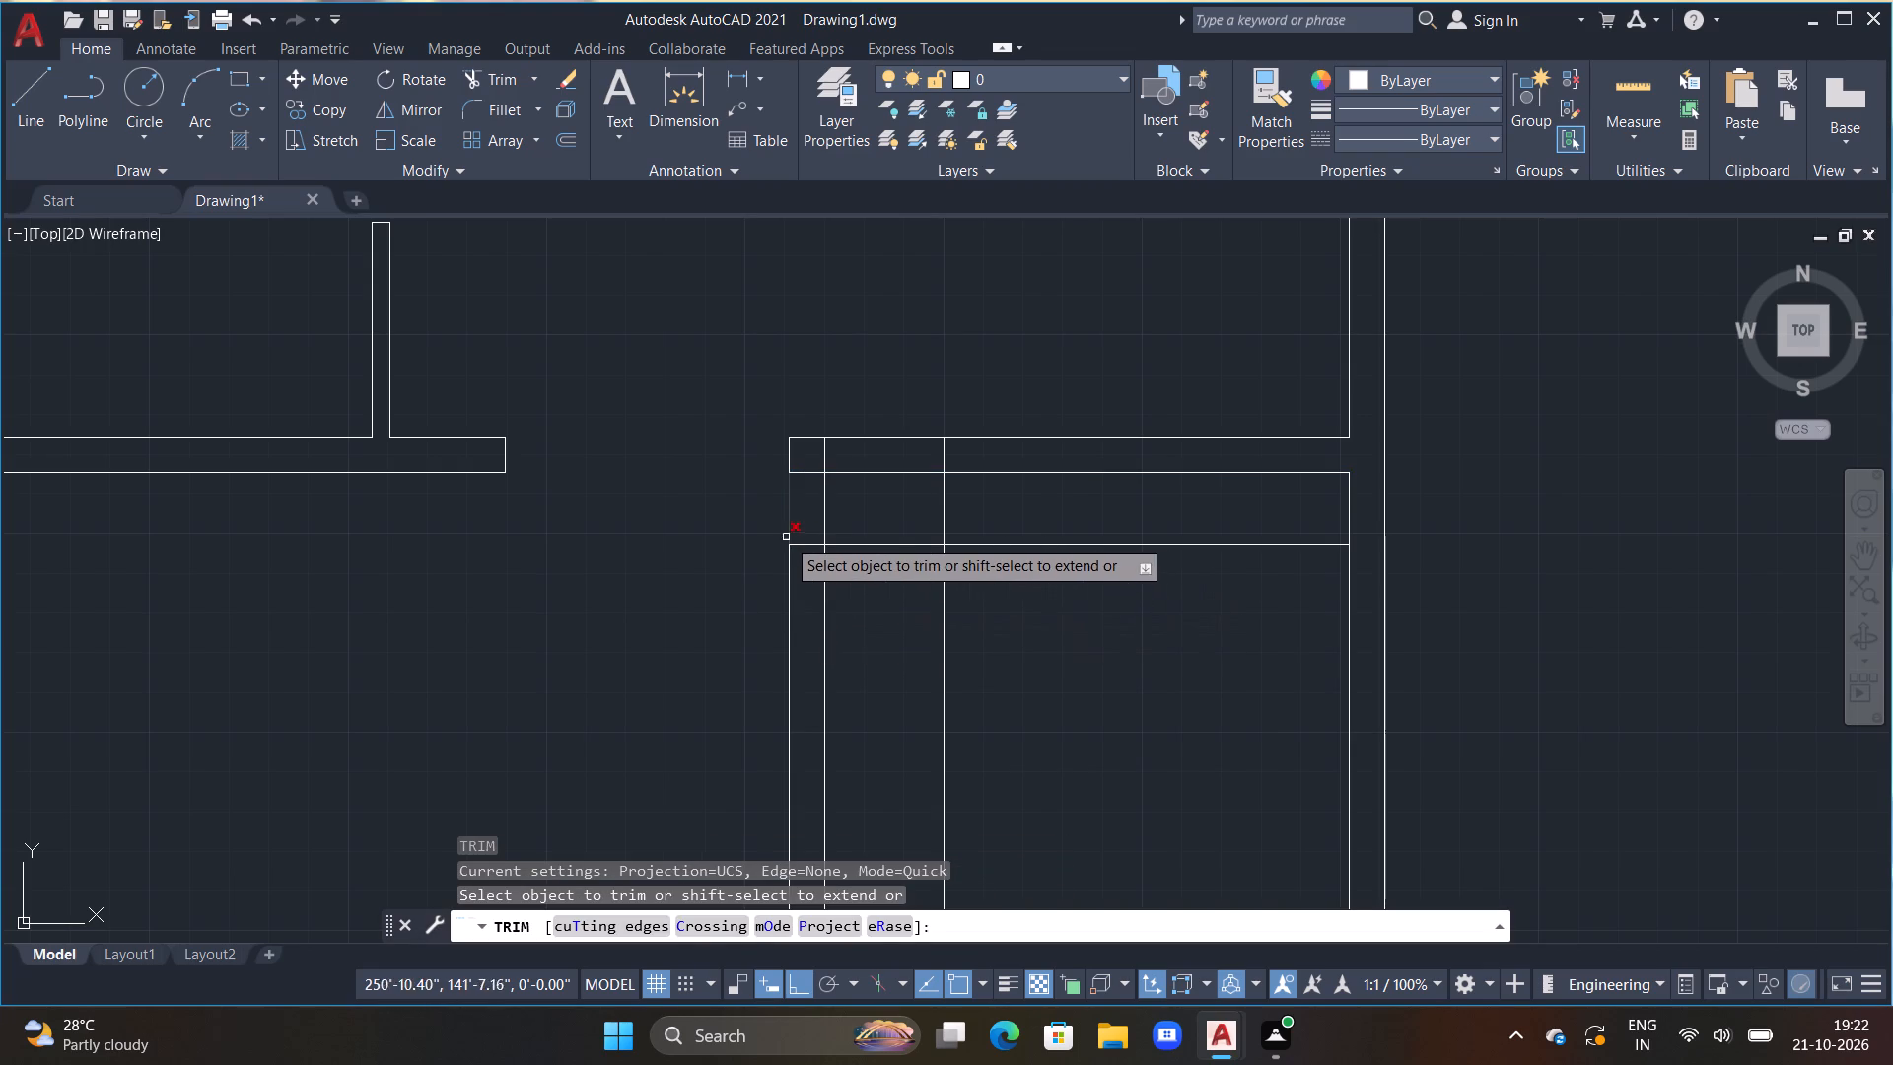
left_click(806, 471)
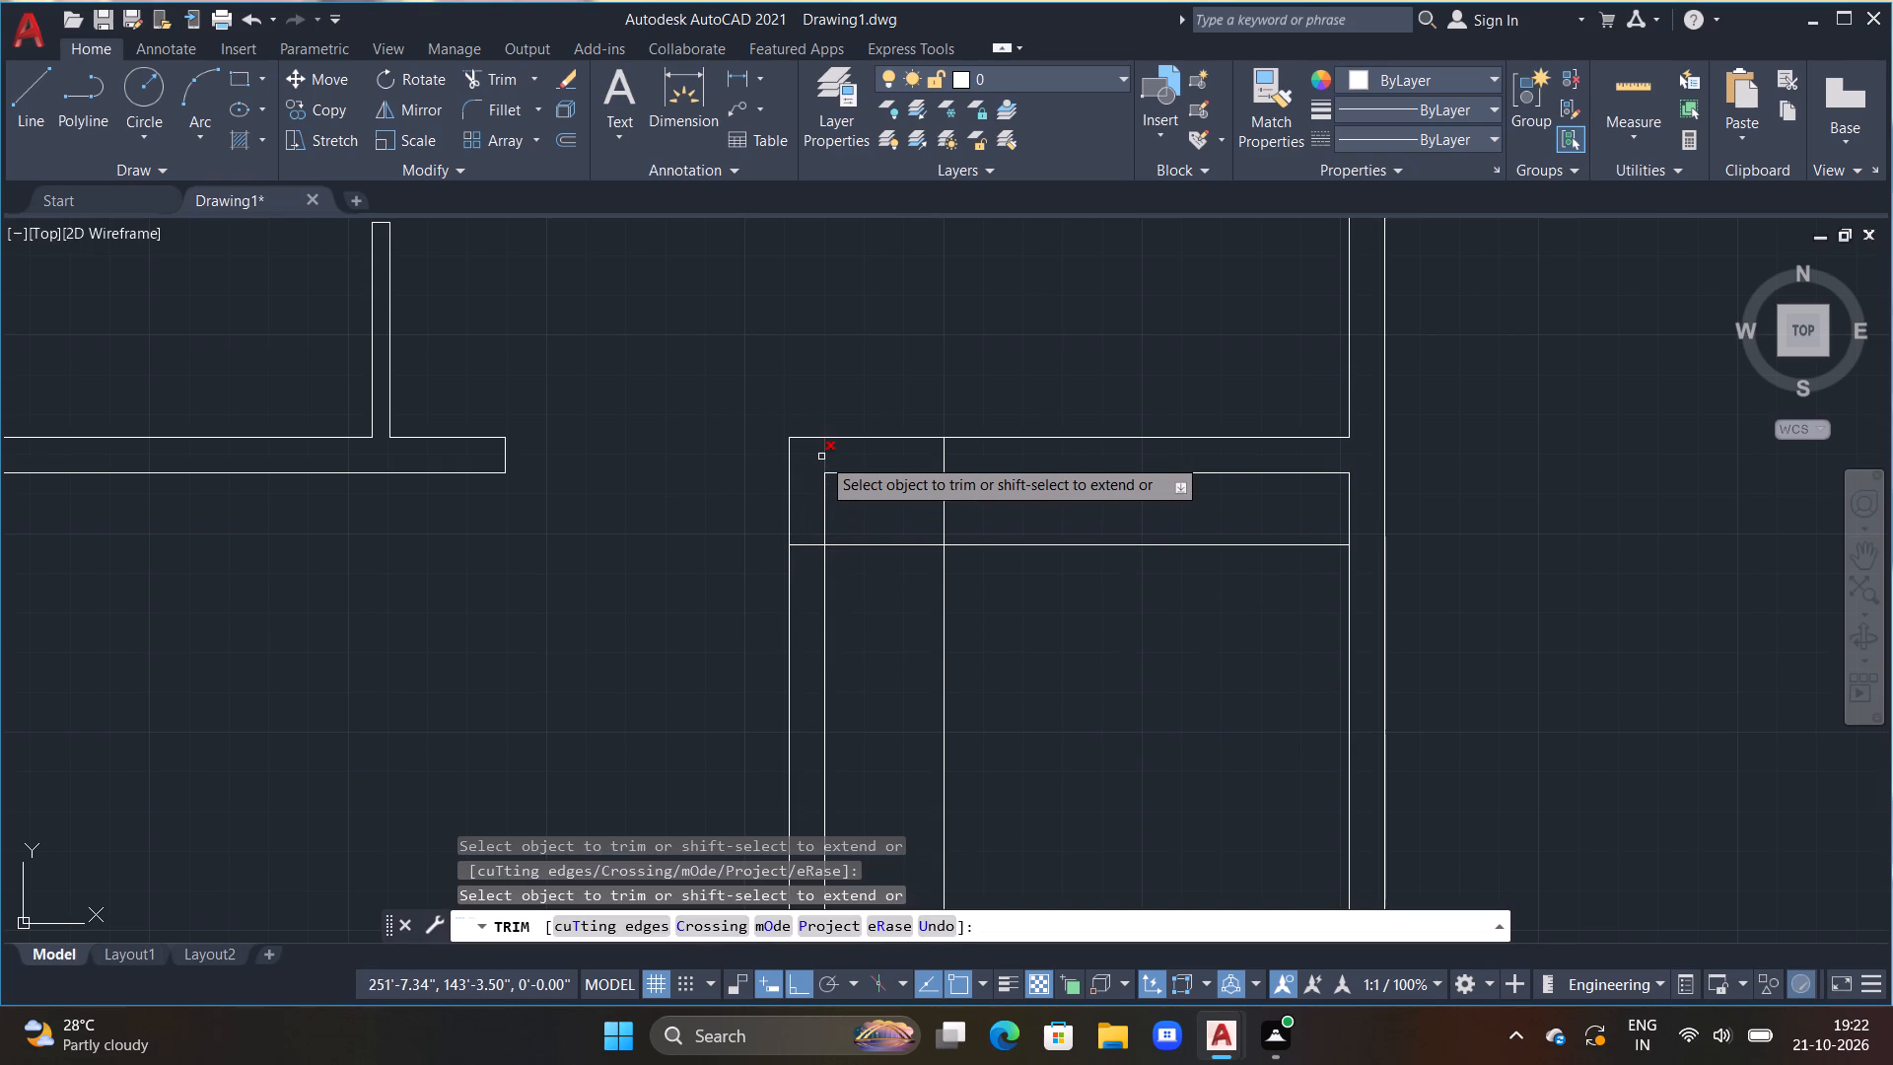
double_click(821, 457)
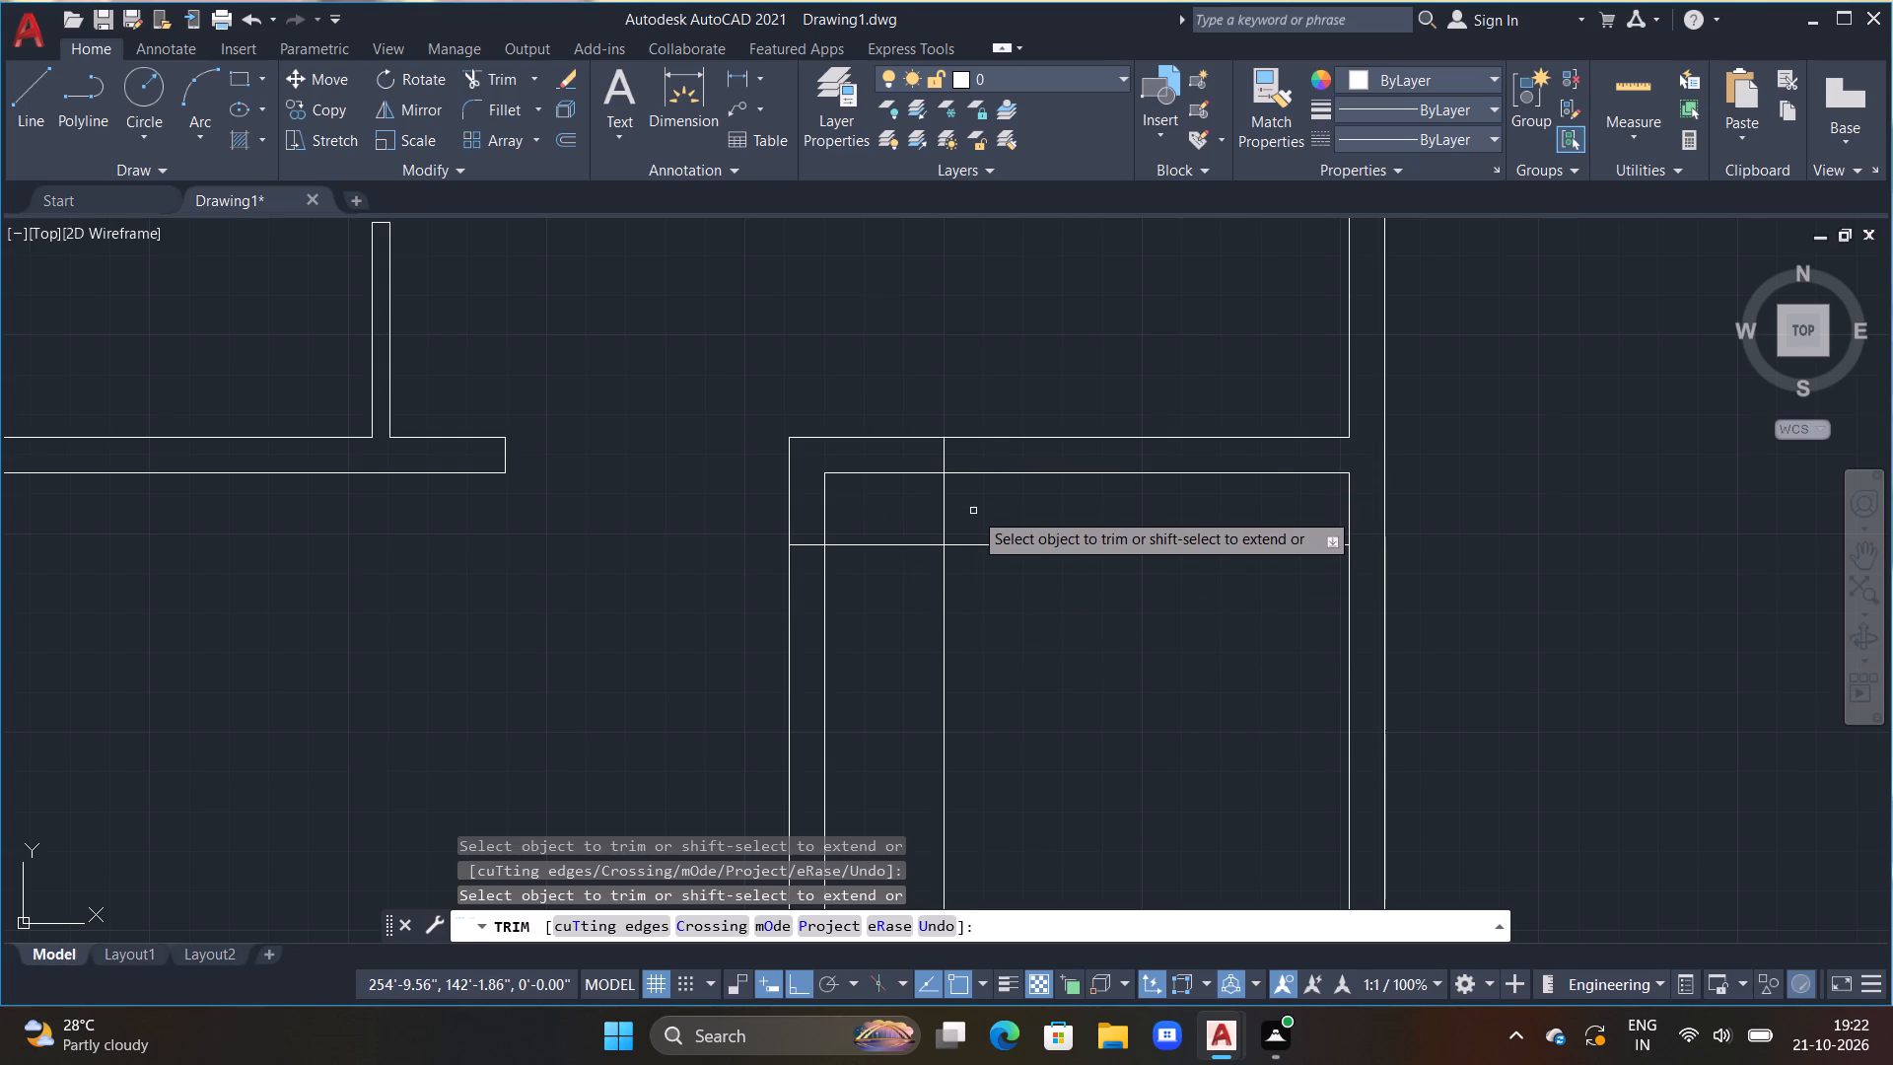
Trim the 2'6" and 1'6" offset lines inside the room, keeping only short marks across the partition thickness.
left_click_drag(973, 511, 928, 622)
left_click_drag(899, 536, 897, 583)
left_click(944, 520)
left_click_drag(944, 520, 948, 501)
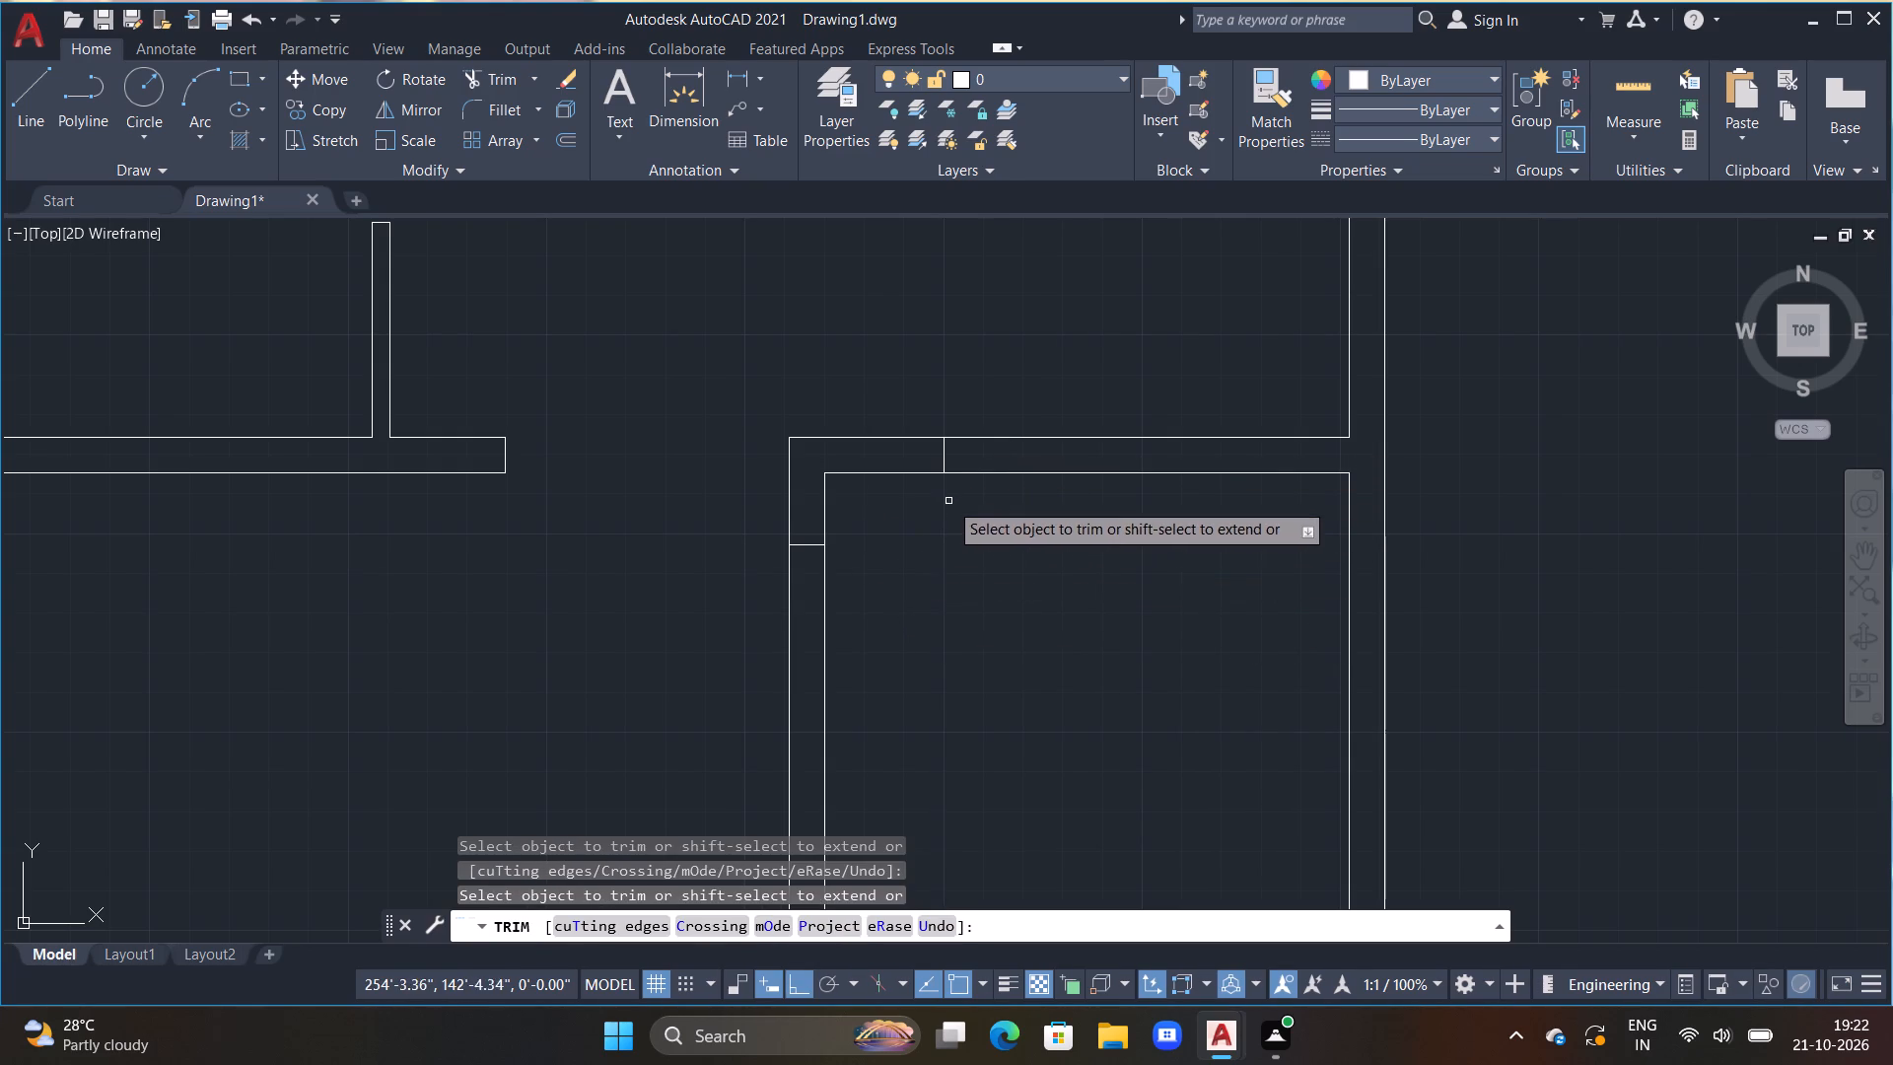
scroll(943, 568, "down", 2)
middle_click_drag(949, 583, 971, 544)
key("Escape")
key("Escape")
scroll(985, 523, "up", 1)
key("Escape")
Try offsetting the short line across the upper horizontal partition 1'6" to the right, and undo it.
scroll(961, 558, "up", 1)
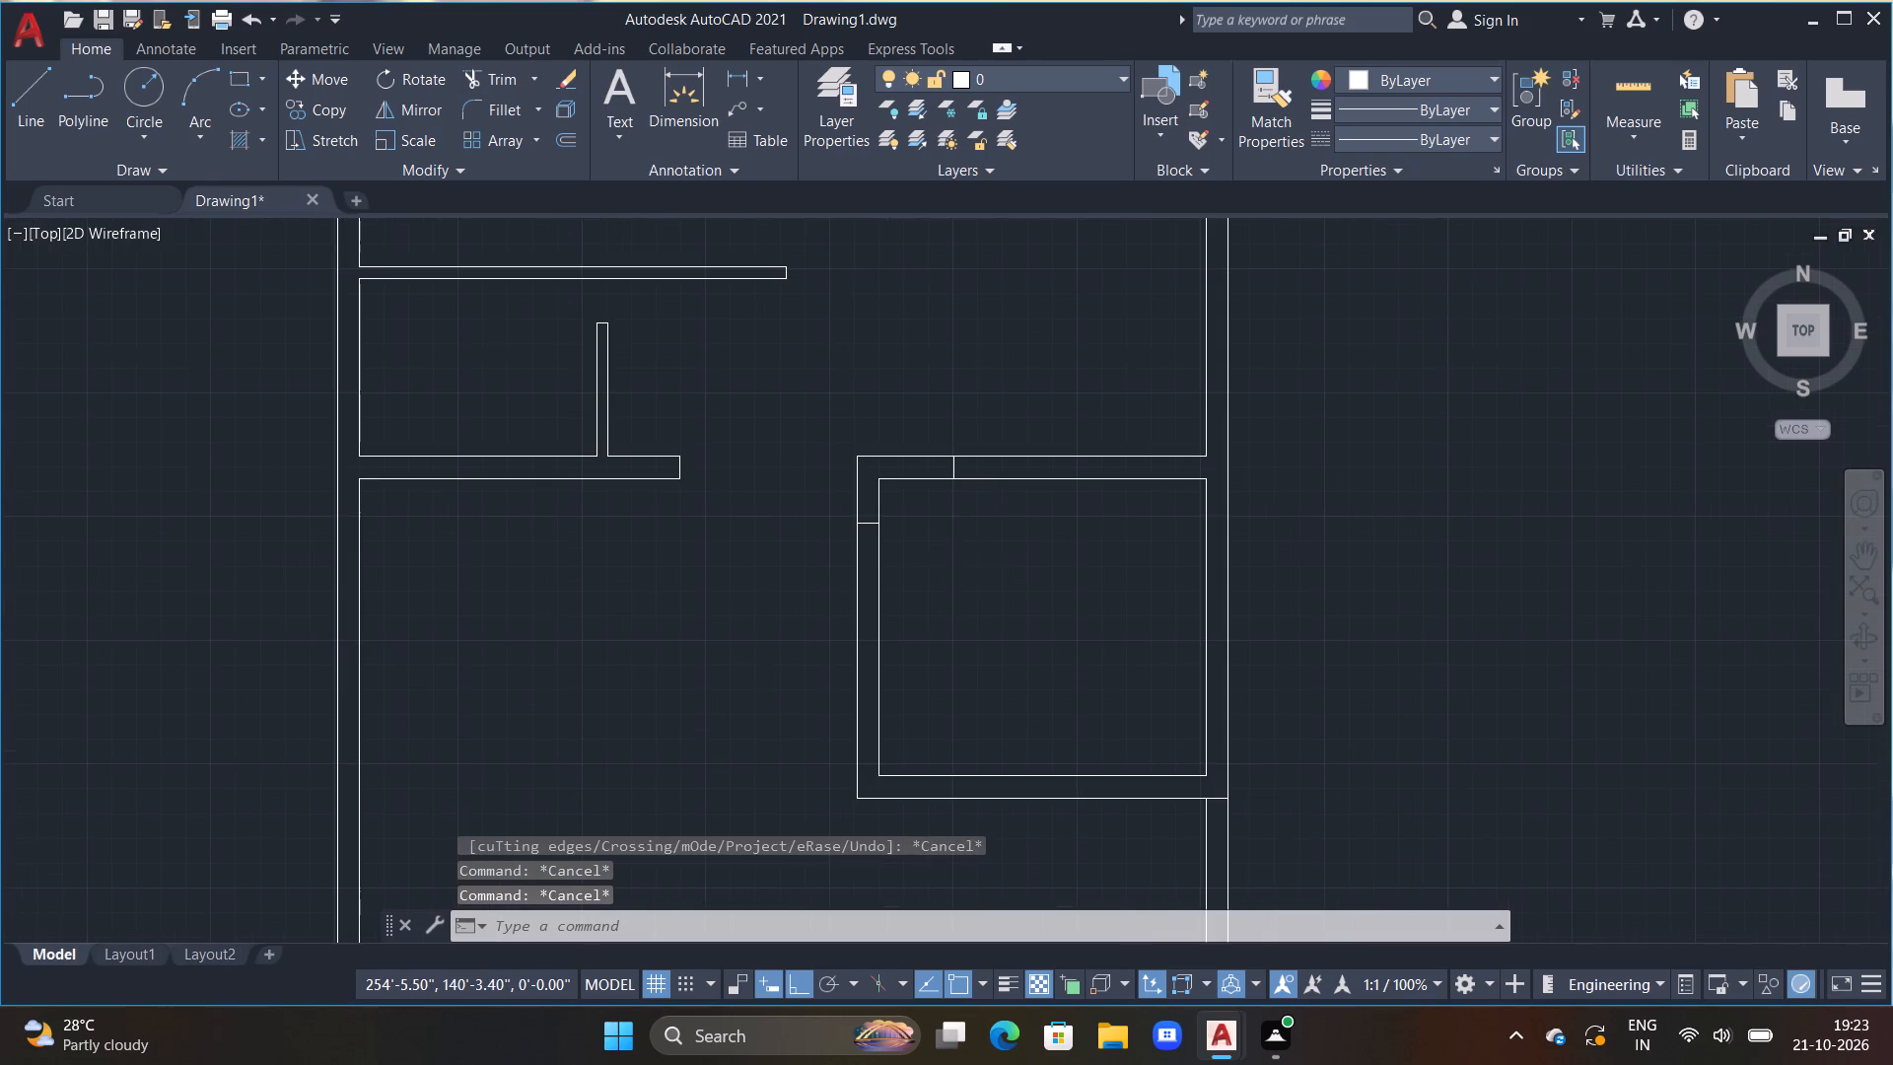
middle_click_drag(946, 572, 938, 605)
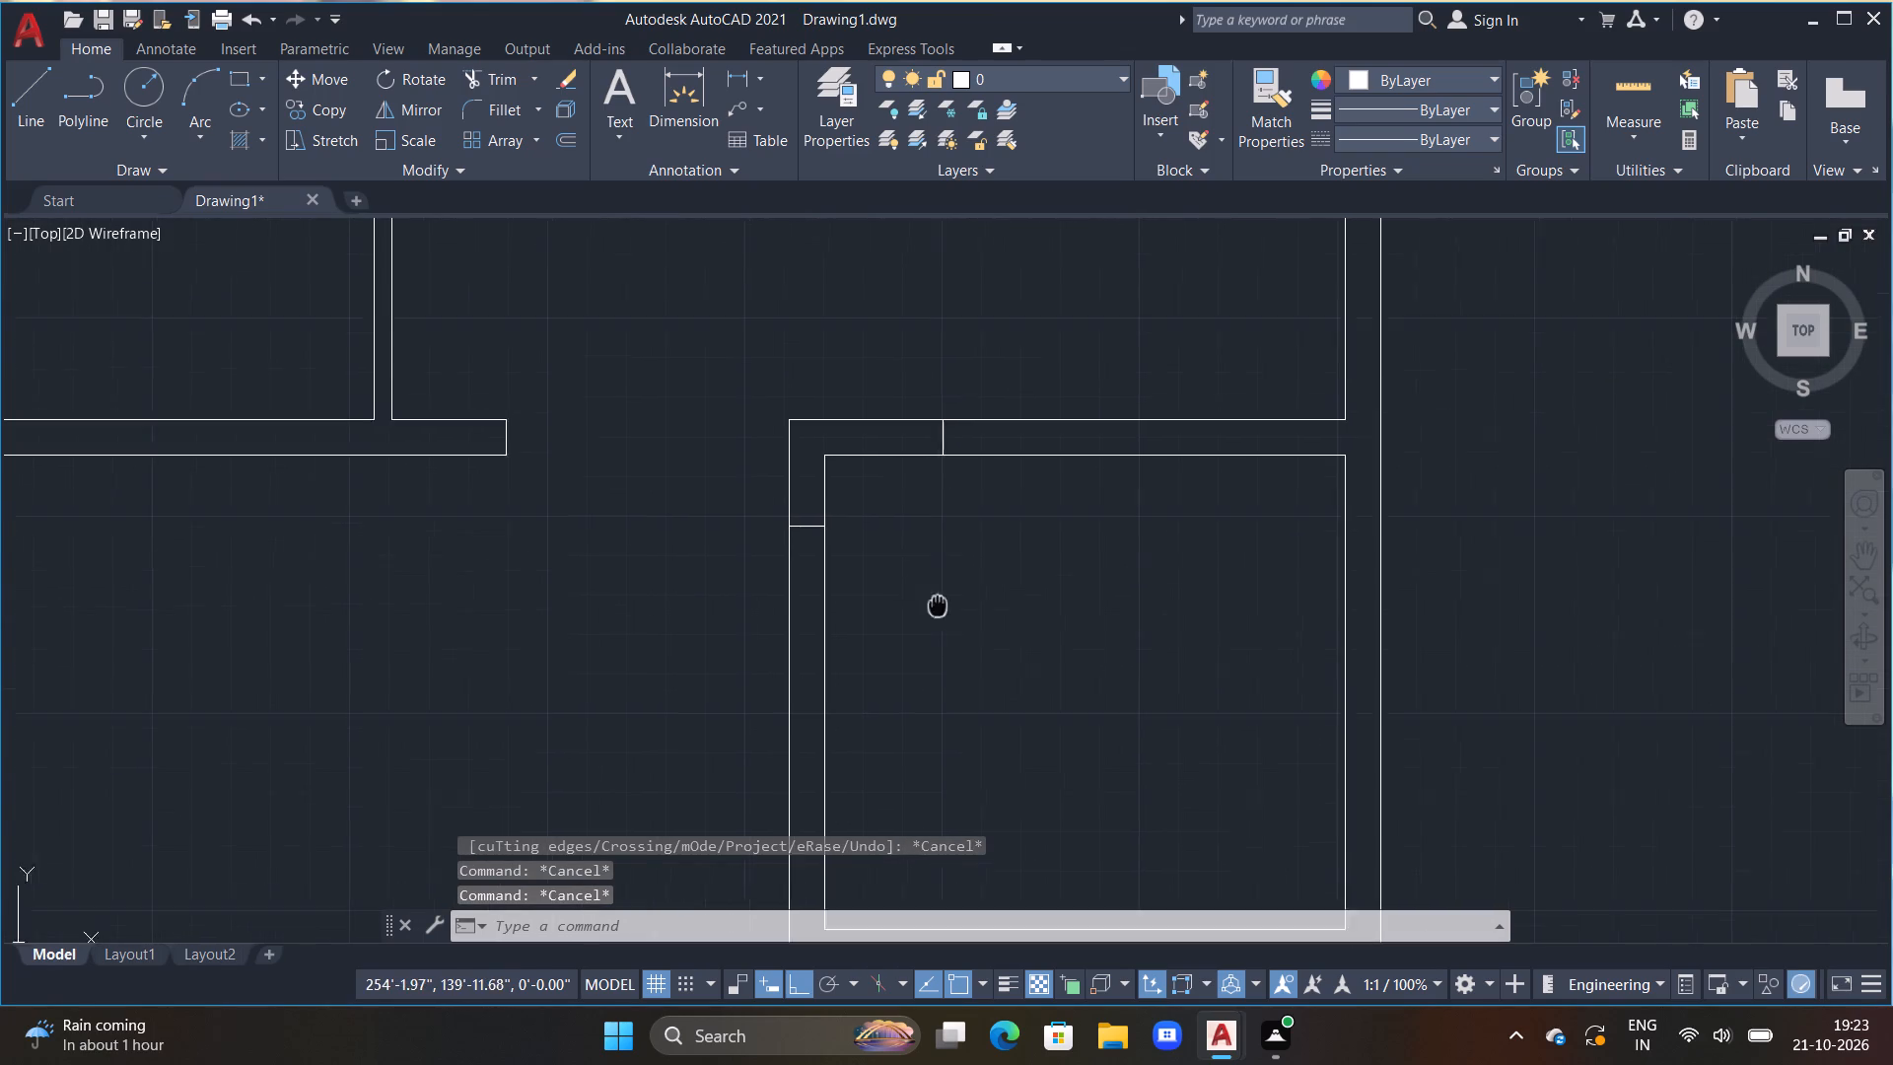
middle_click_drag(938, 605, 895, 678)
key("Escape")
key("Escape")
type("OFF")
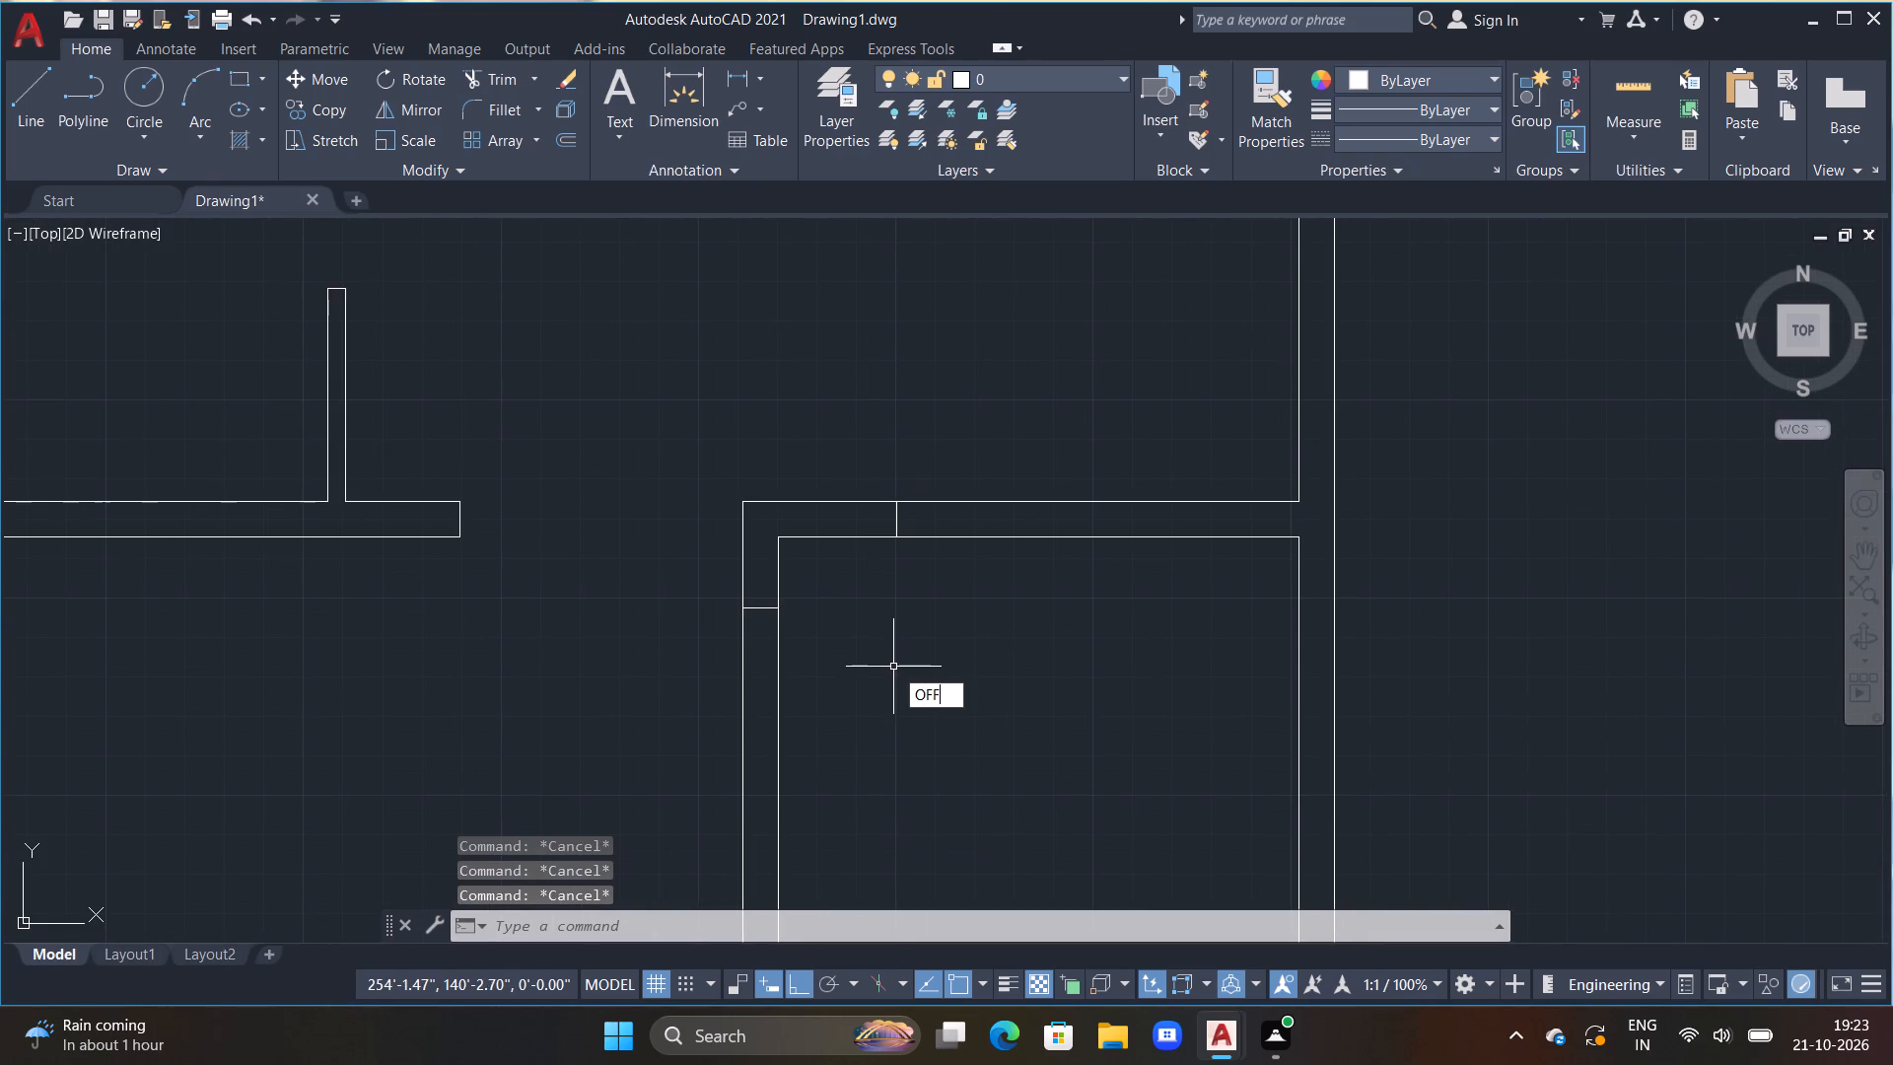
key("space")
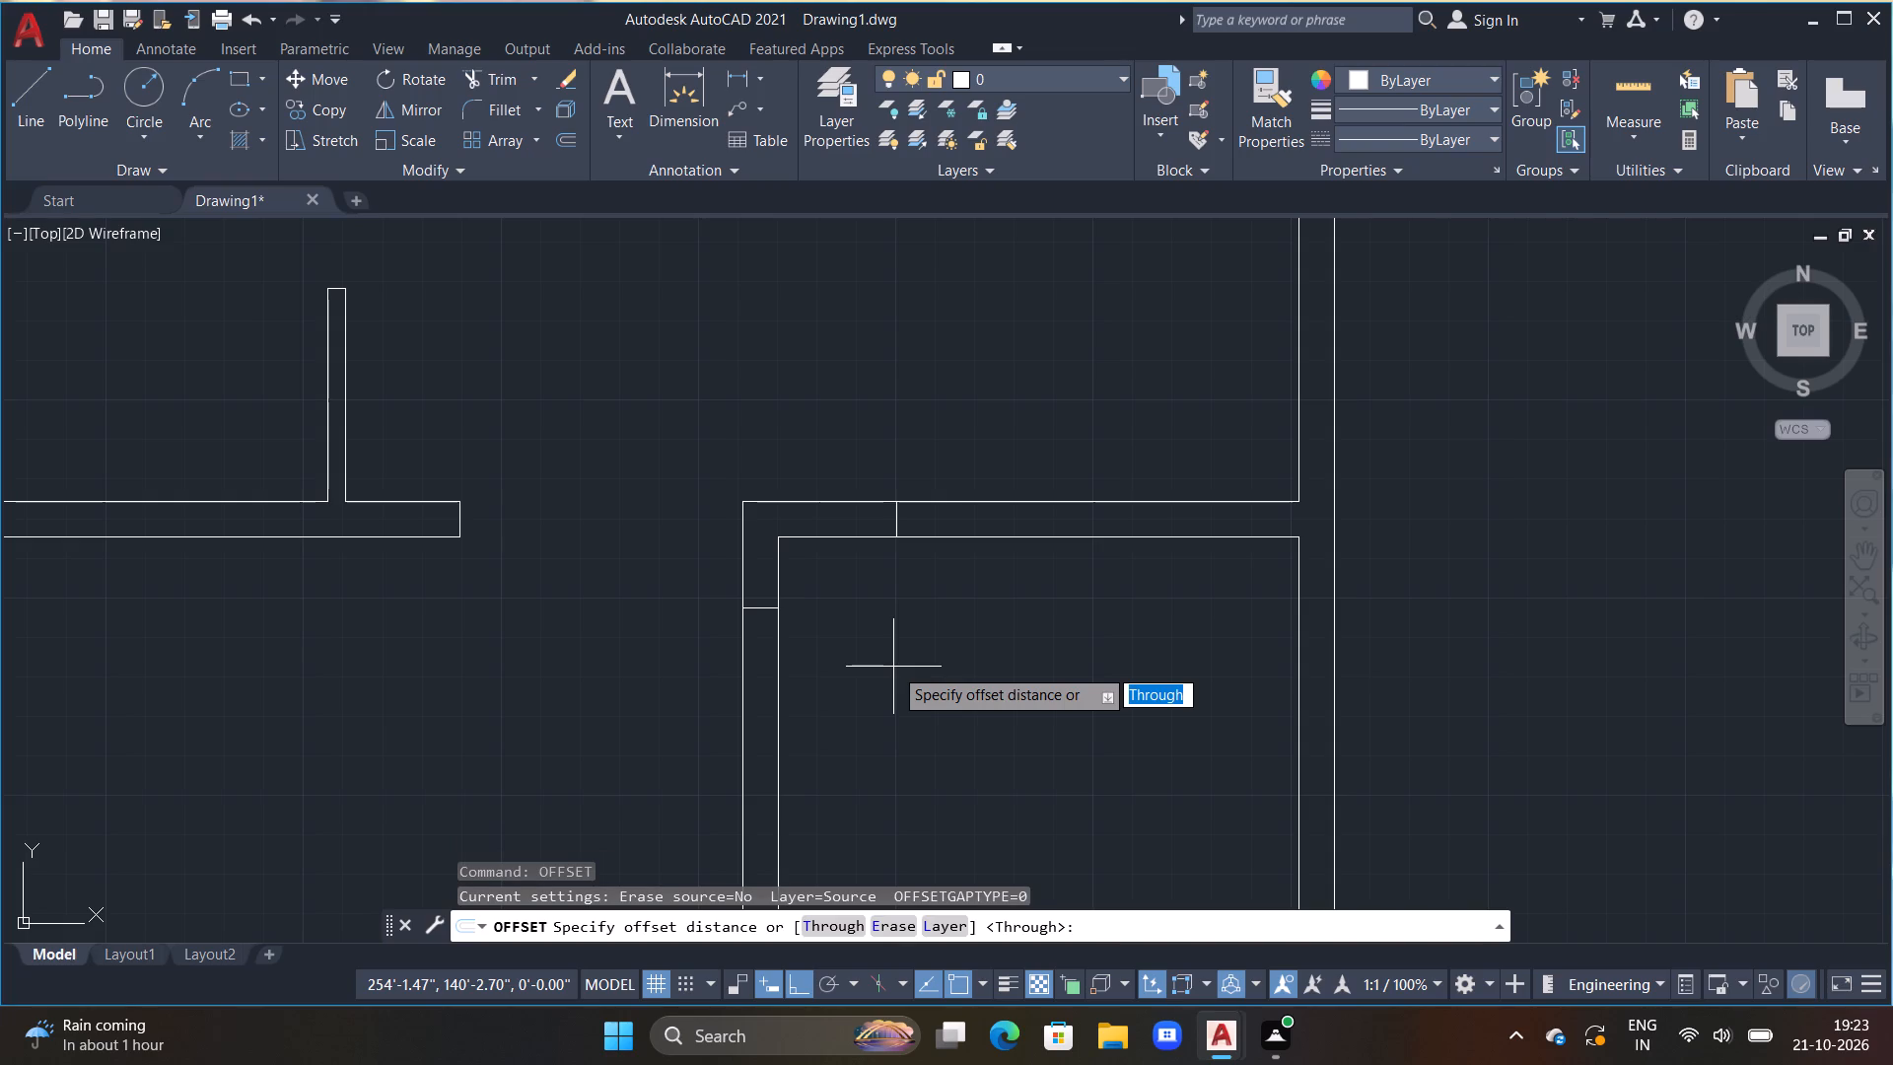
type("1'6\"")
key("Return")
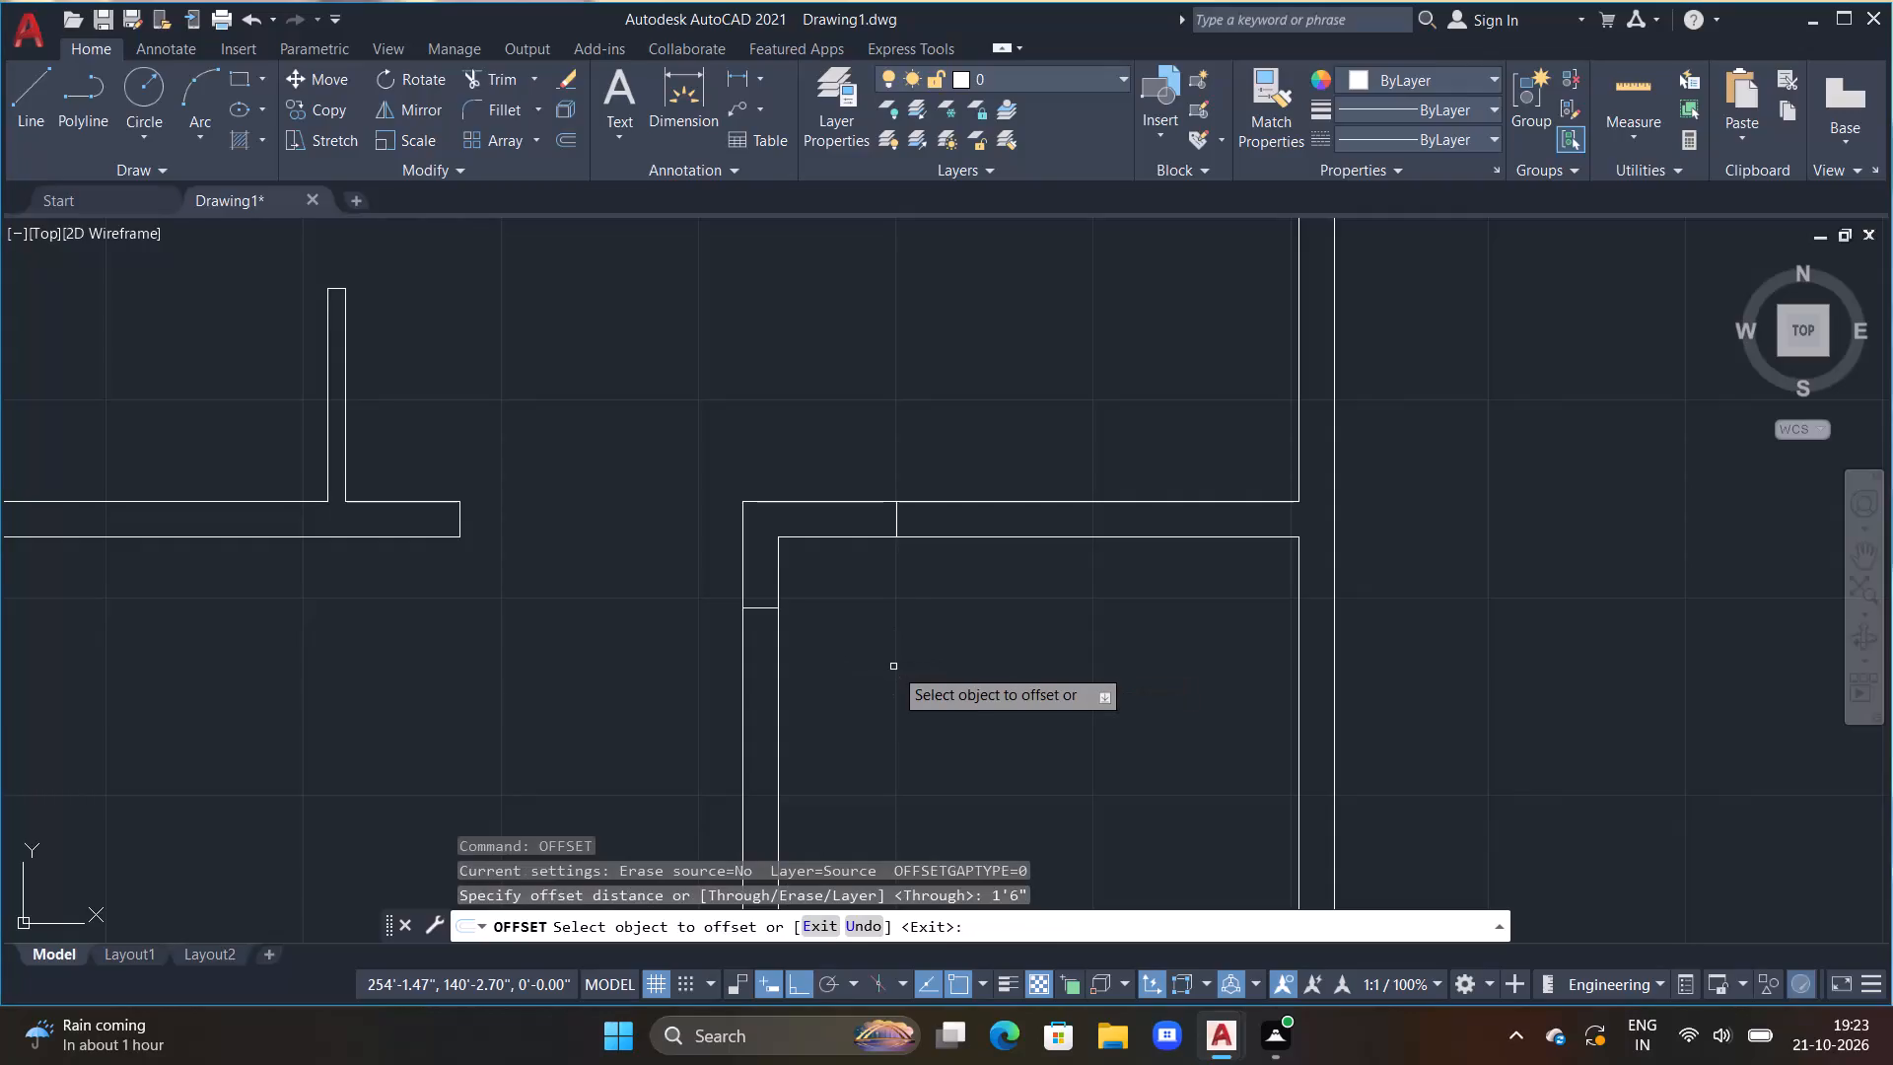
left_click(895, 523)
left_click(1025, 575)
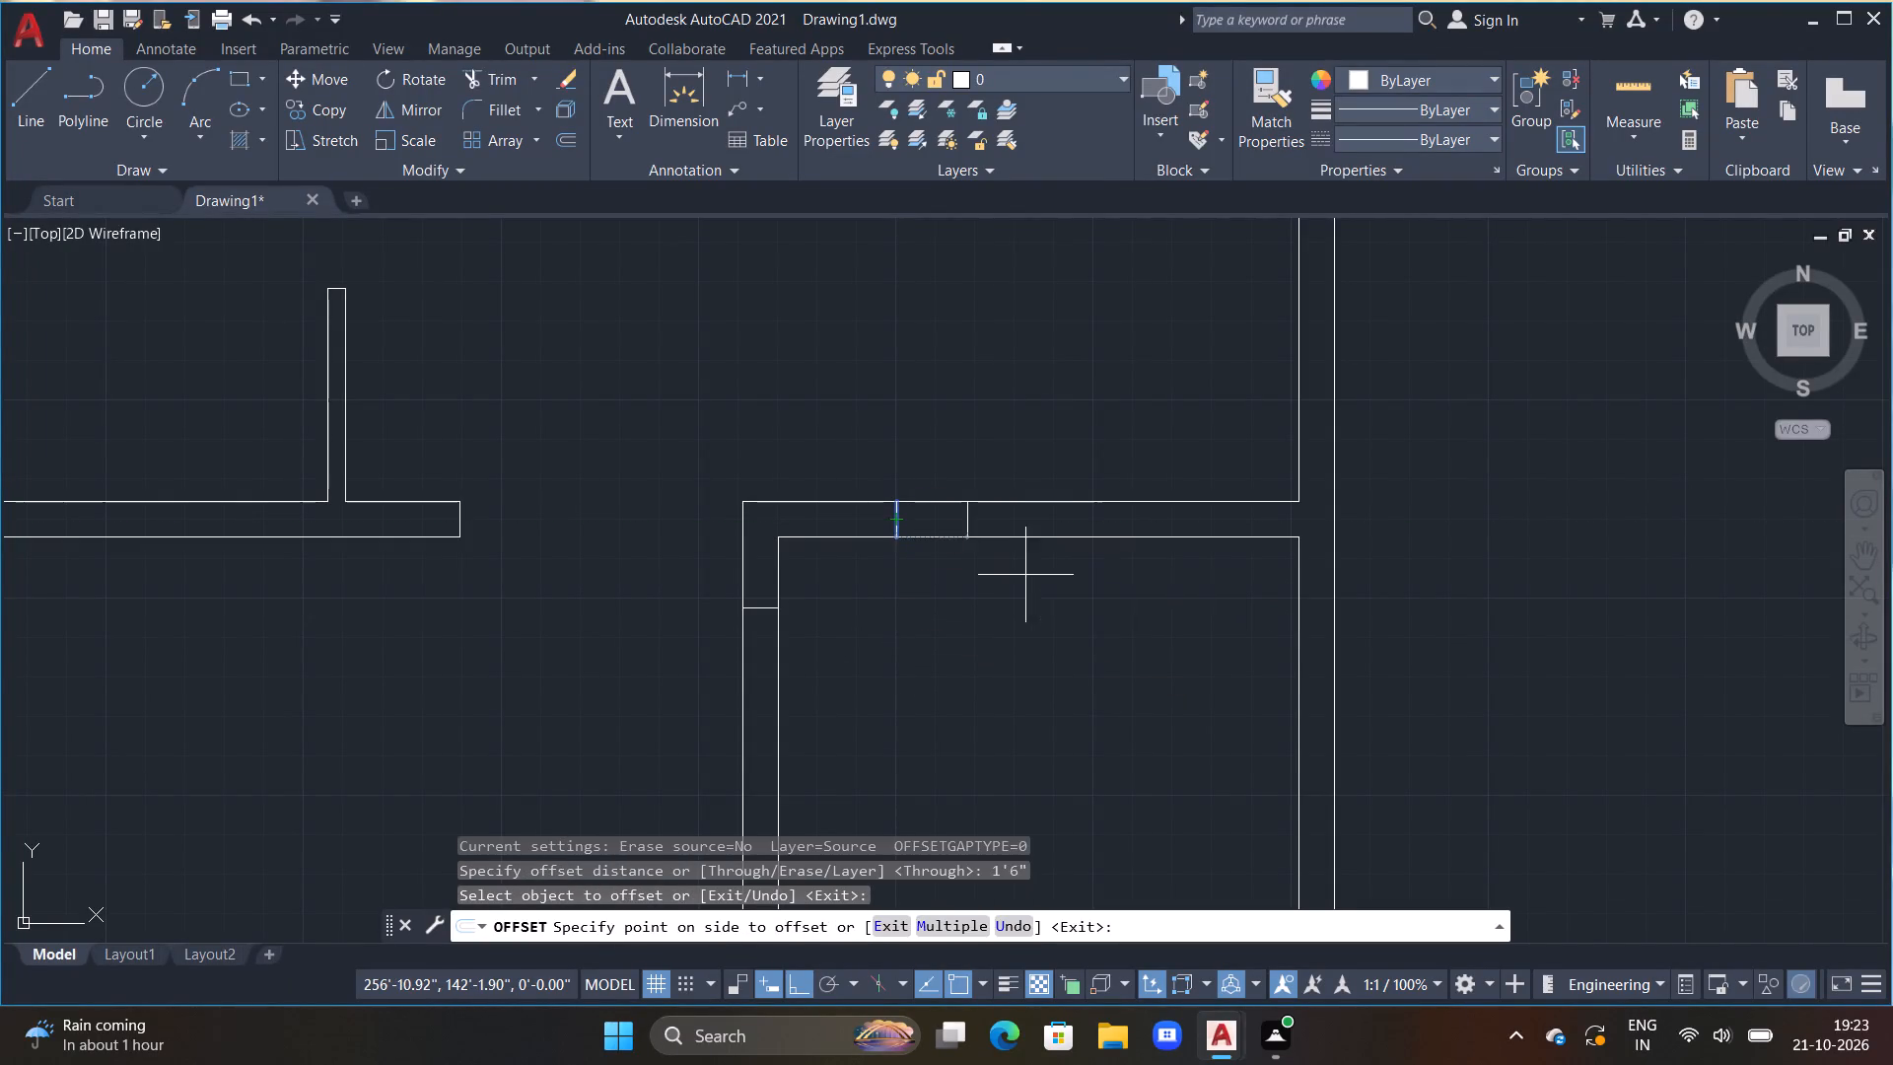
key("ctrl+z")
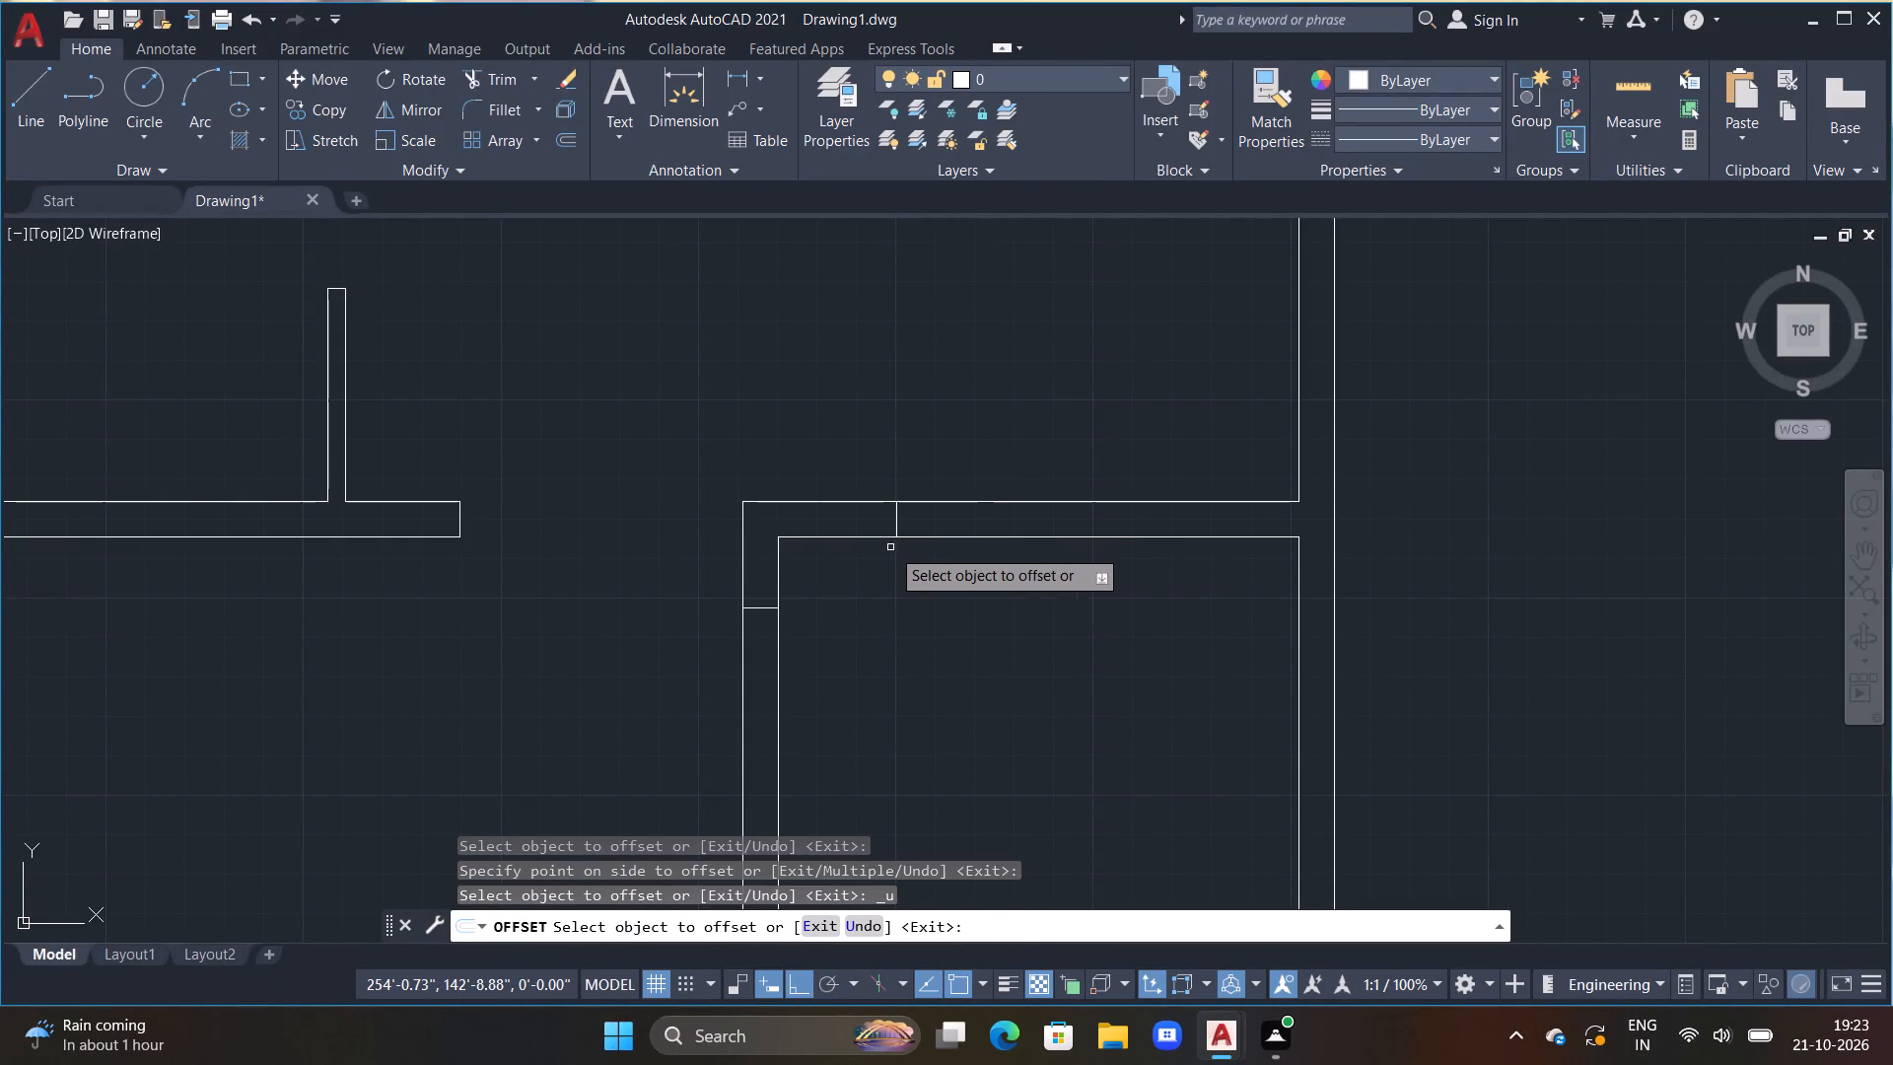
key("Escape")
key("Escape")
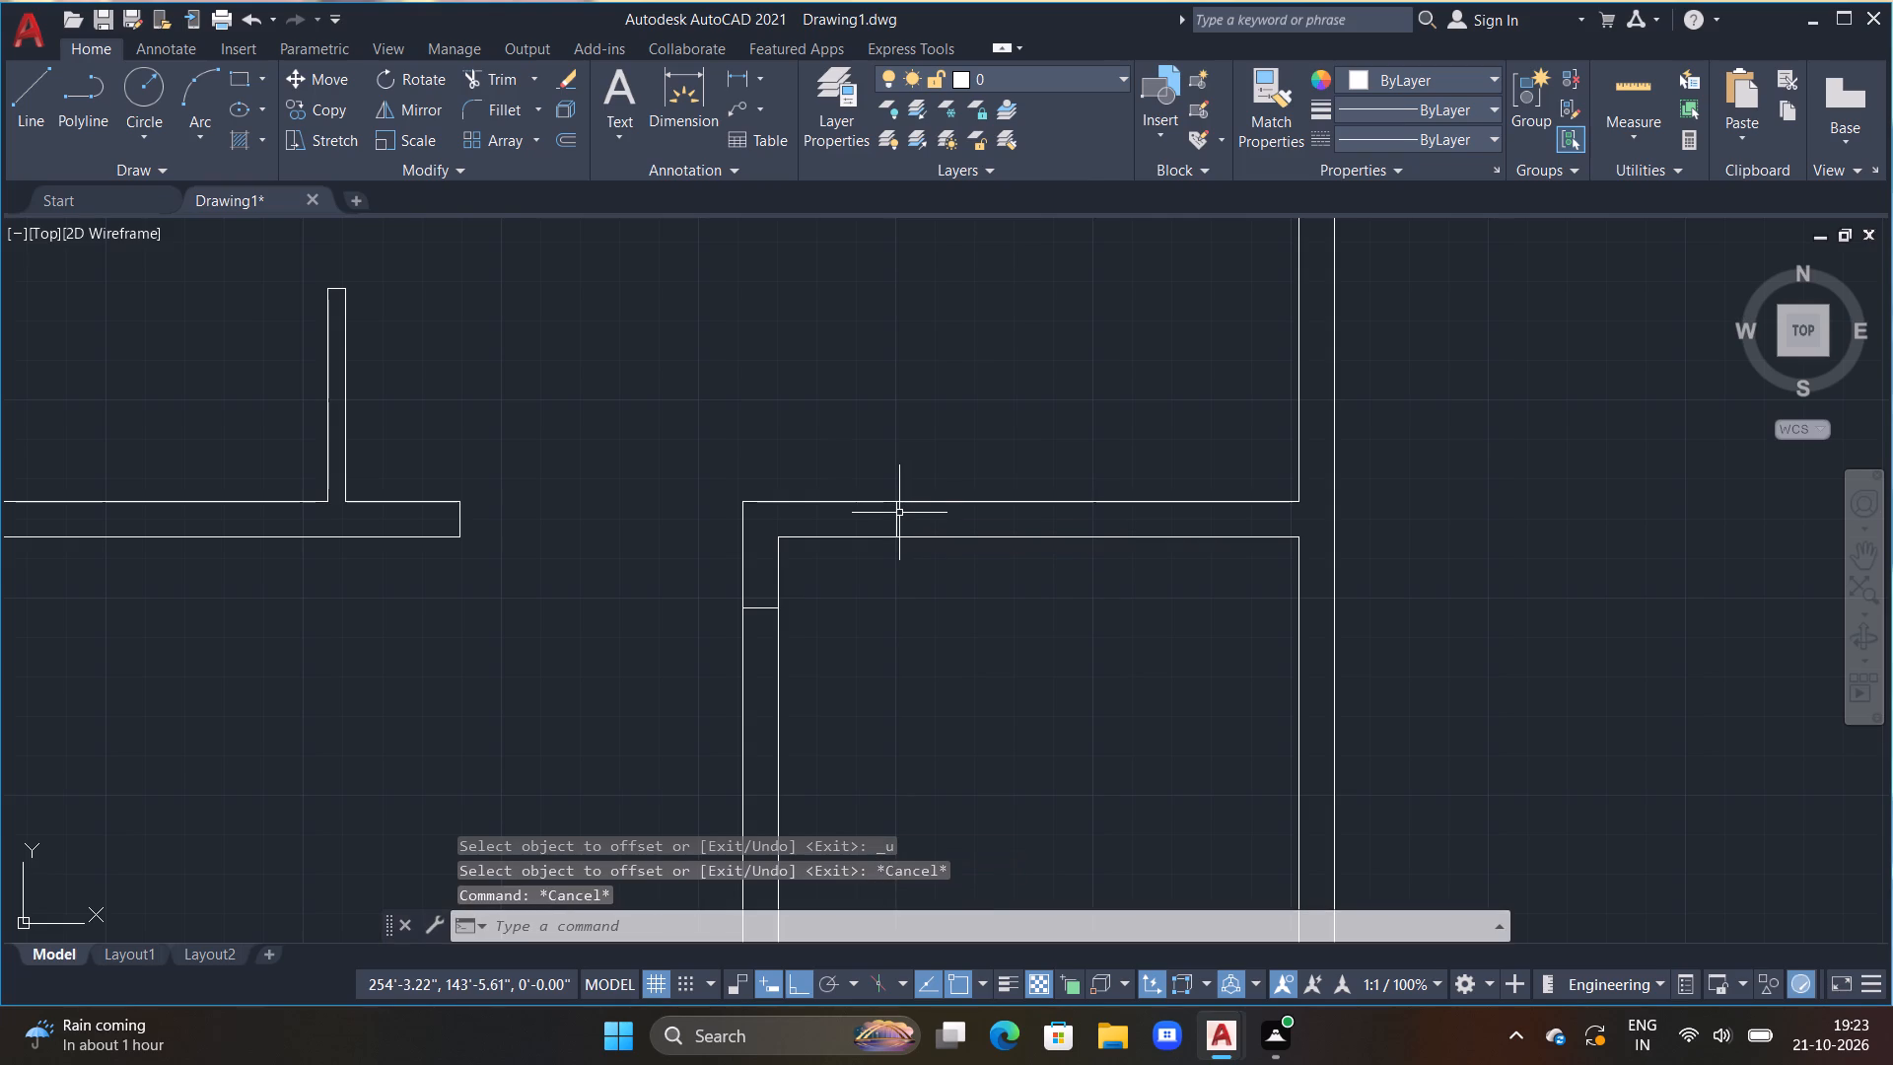
Erase the short line crossing the upper horizontal partition of the small right-hand room.
left_click(896, 513)
key("Delete")
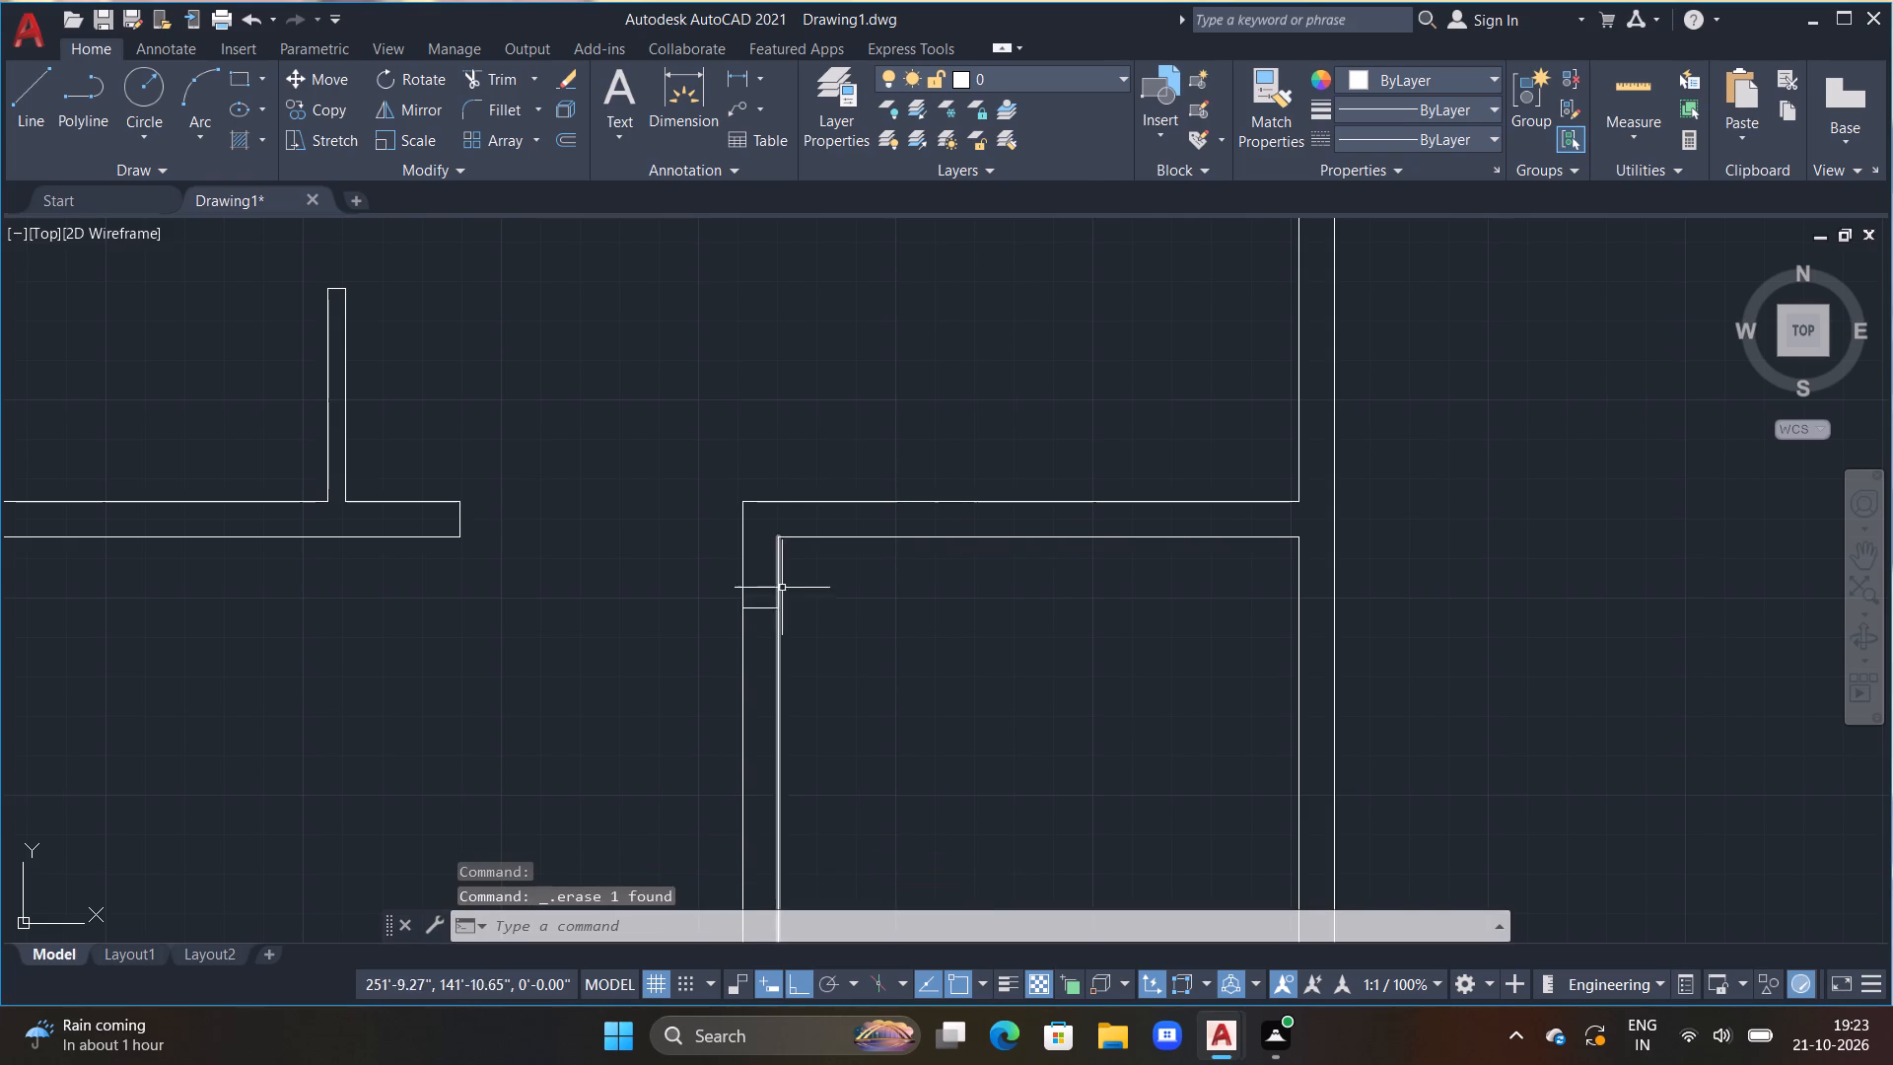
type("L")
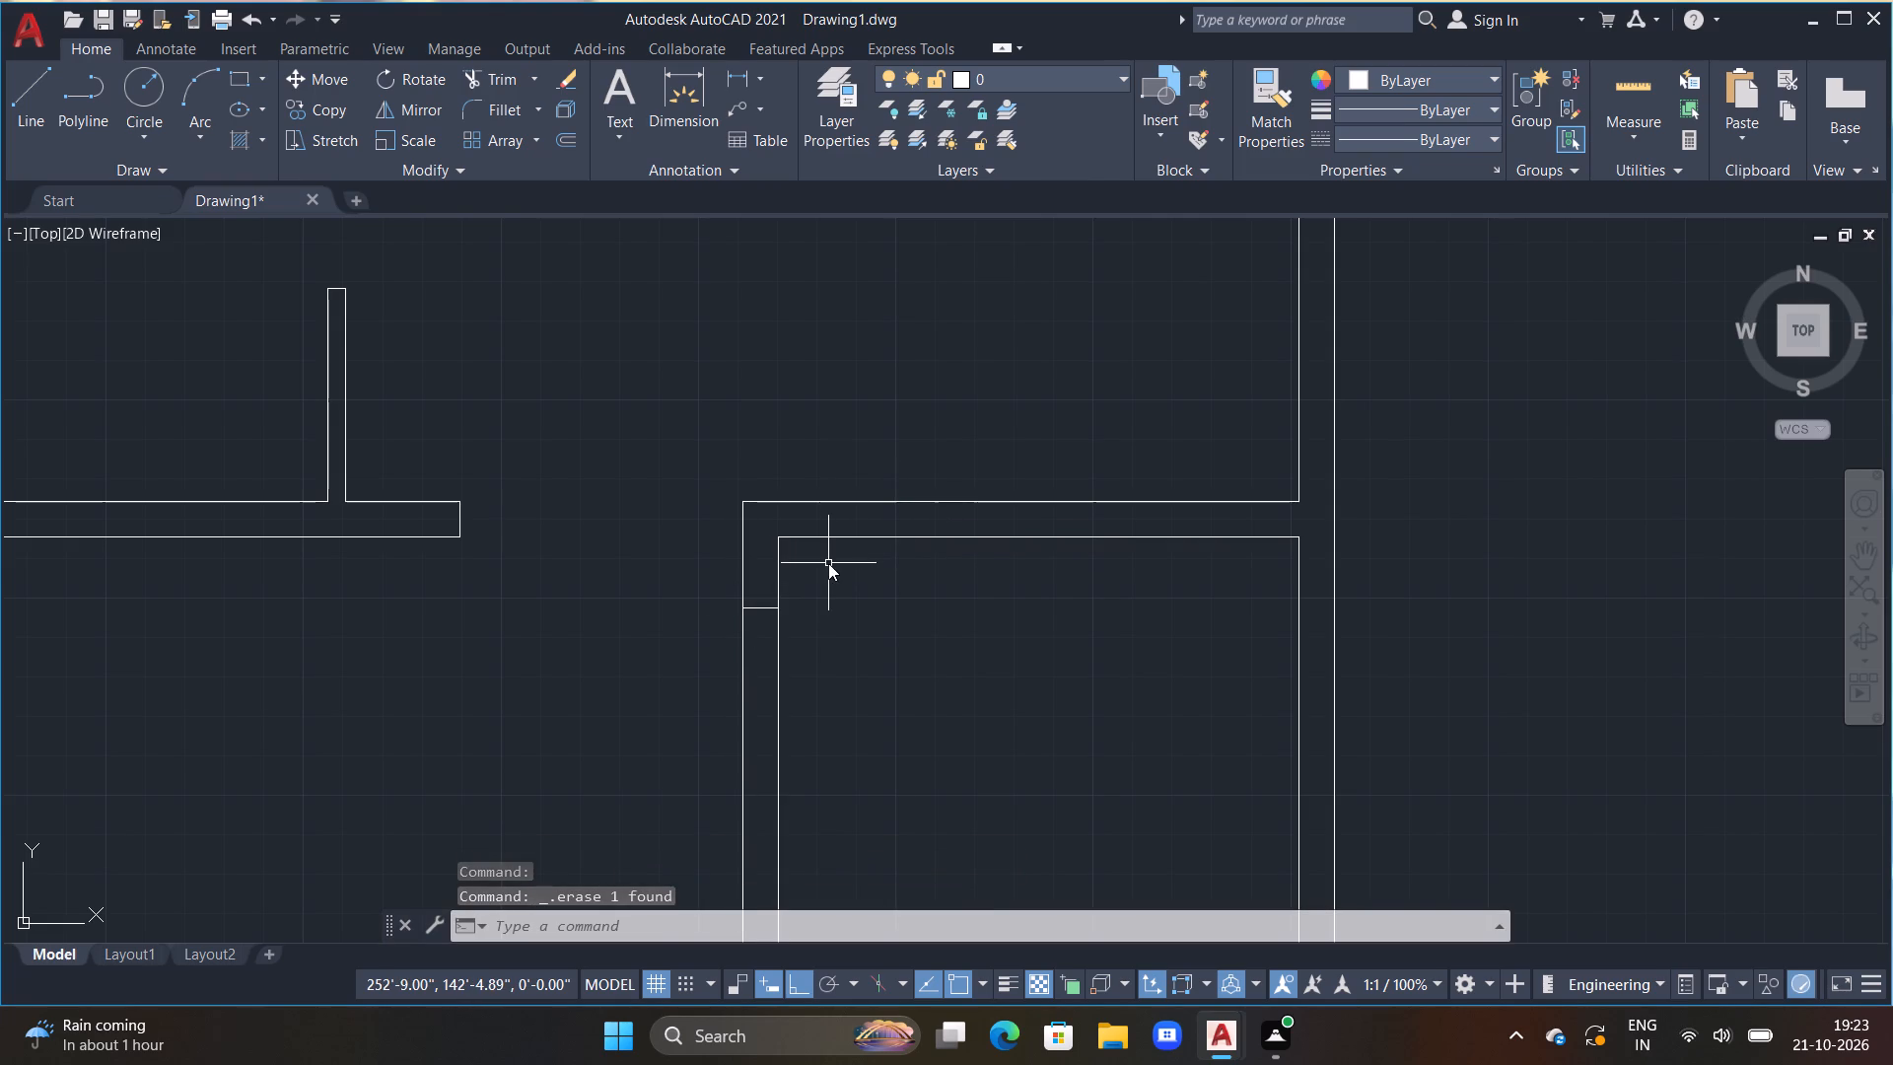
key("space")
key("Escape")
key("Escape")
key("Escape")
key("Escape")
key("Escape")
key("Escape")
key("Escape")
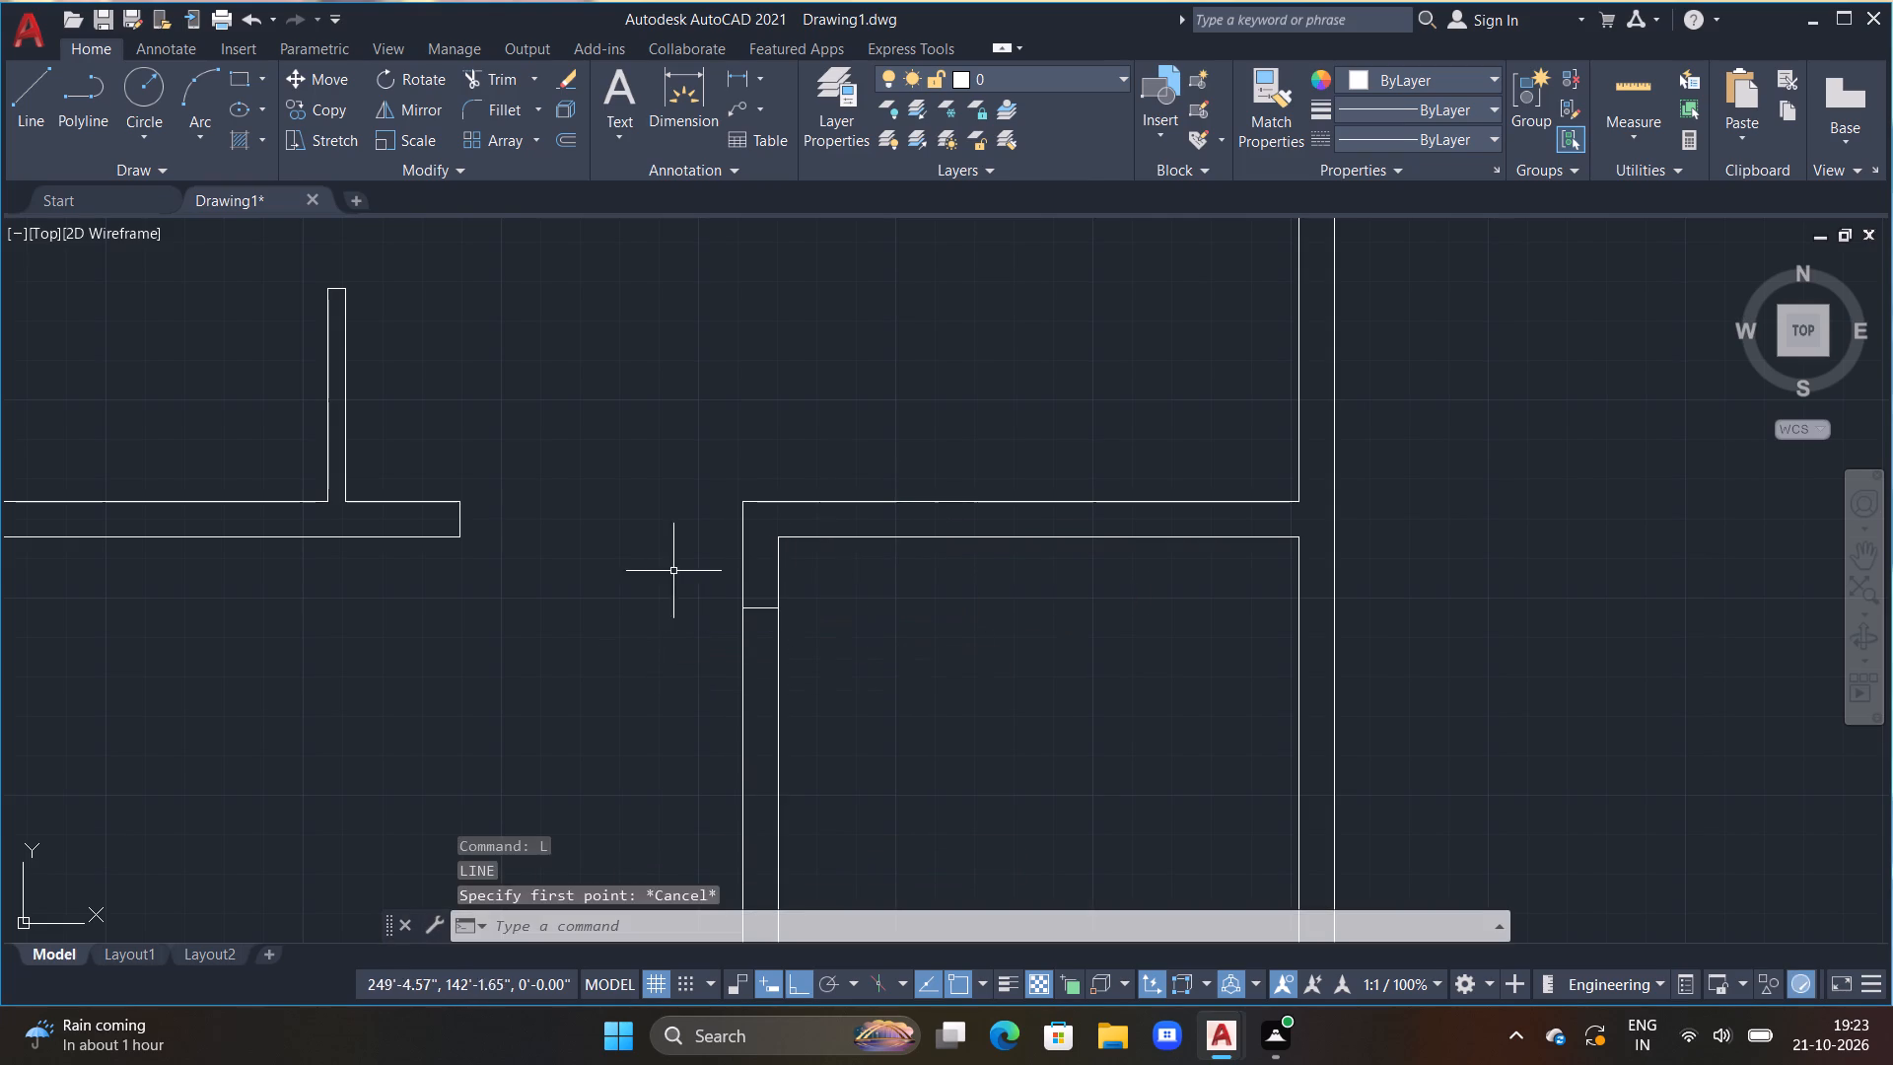
Draw two consecutive 1' lines rightward from the room's upper-left inner corner, then a line about 2' straight up across the partition.
key("l")
key("space")
left_click(779, 539)
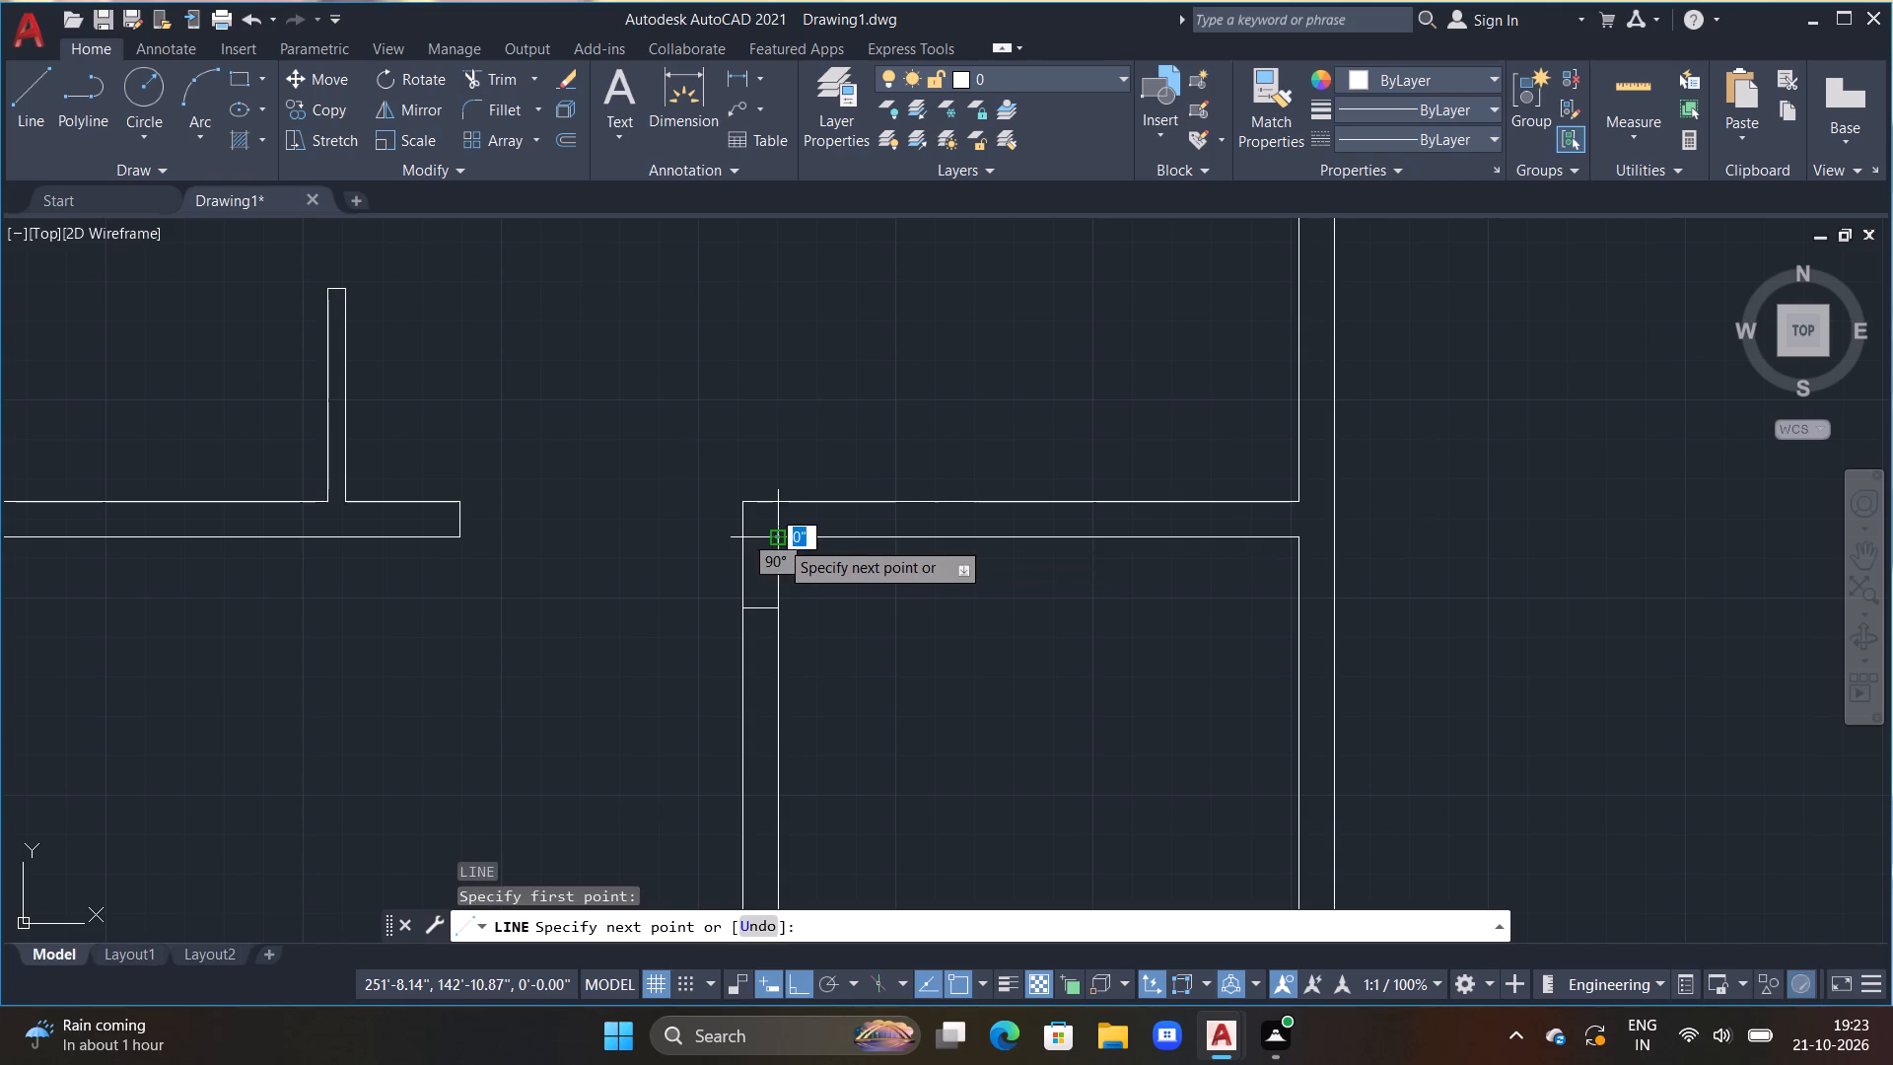
type("1'")
key("Return")
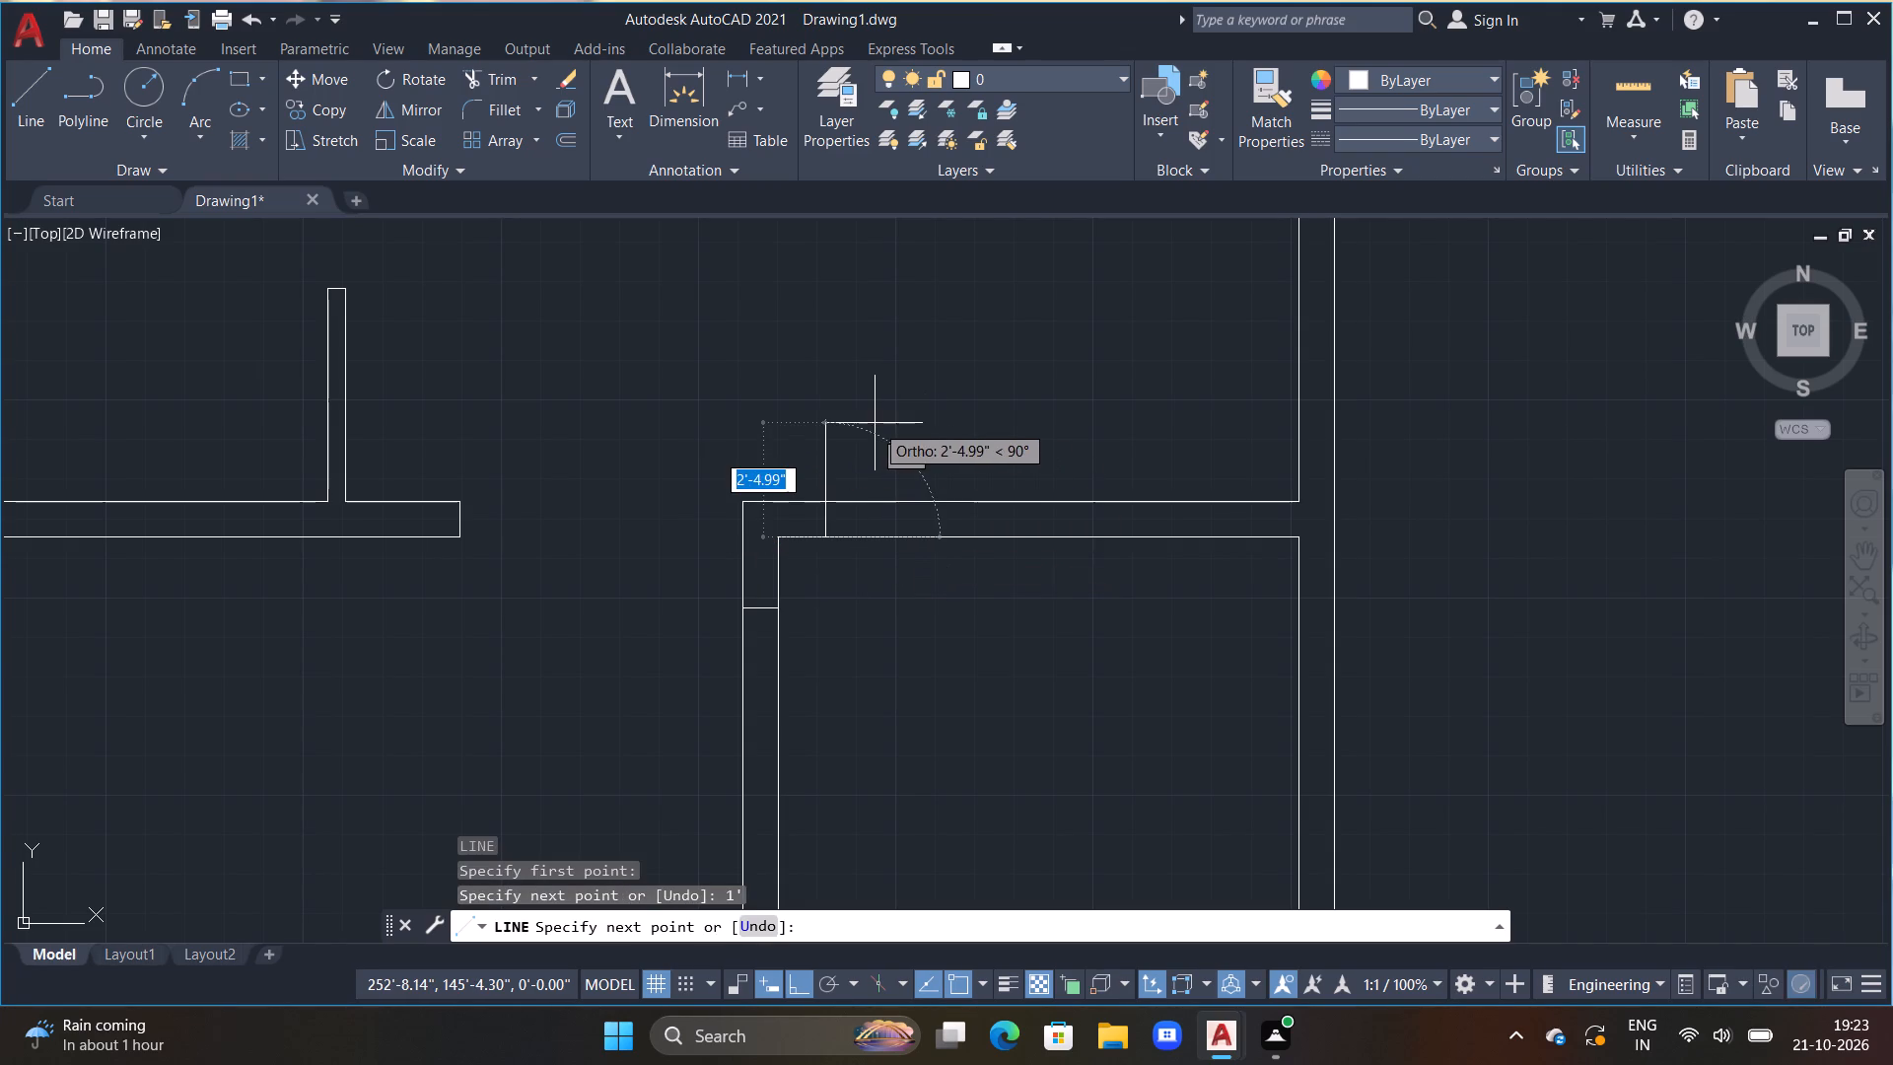
type("1'")
key("Return")
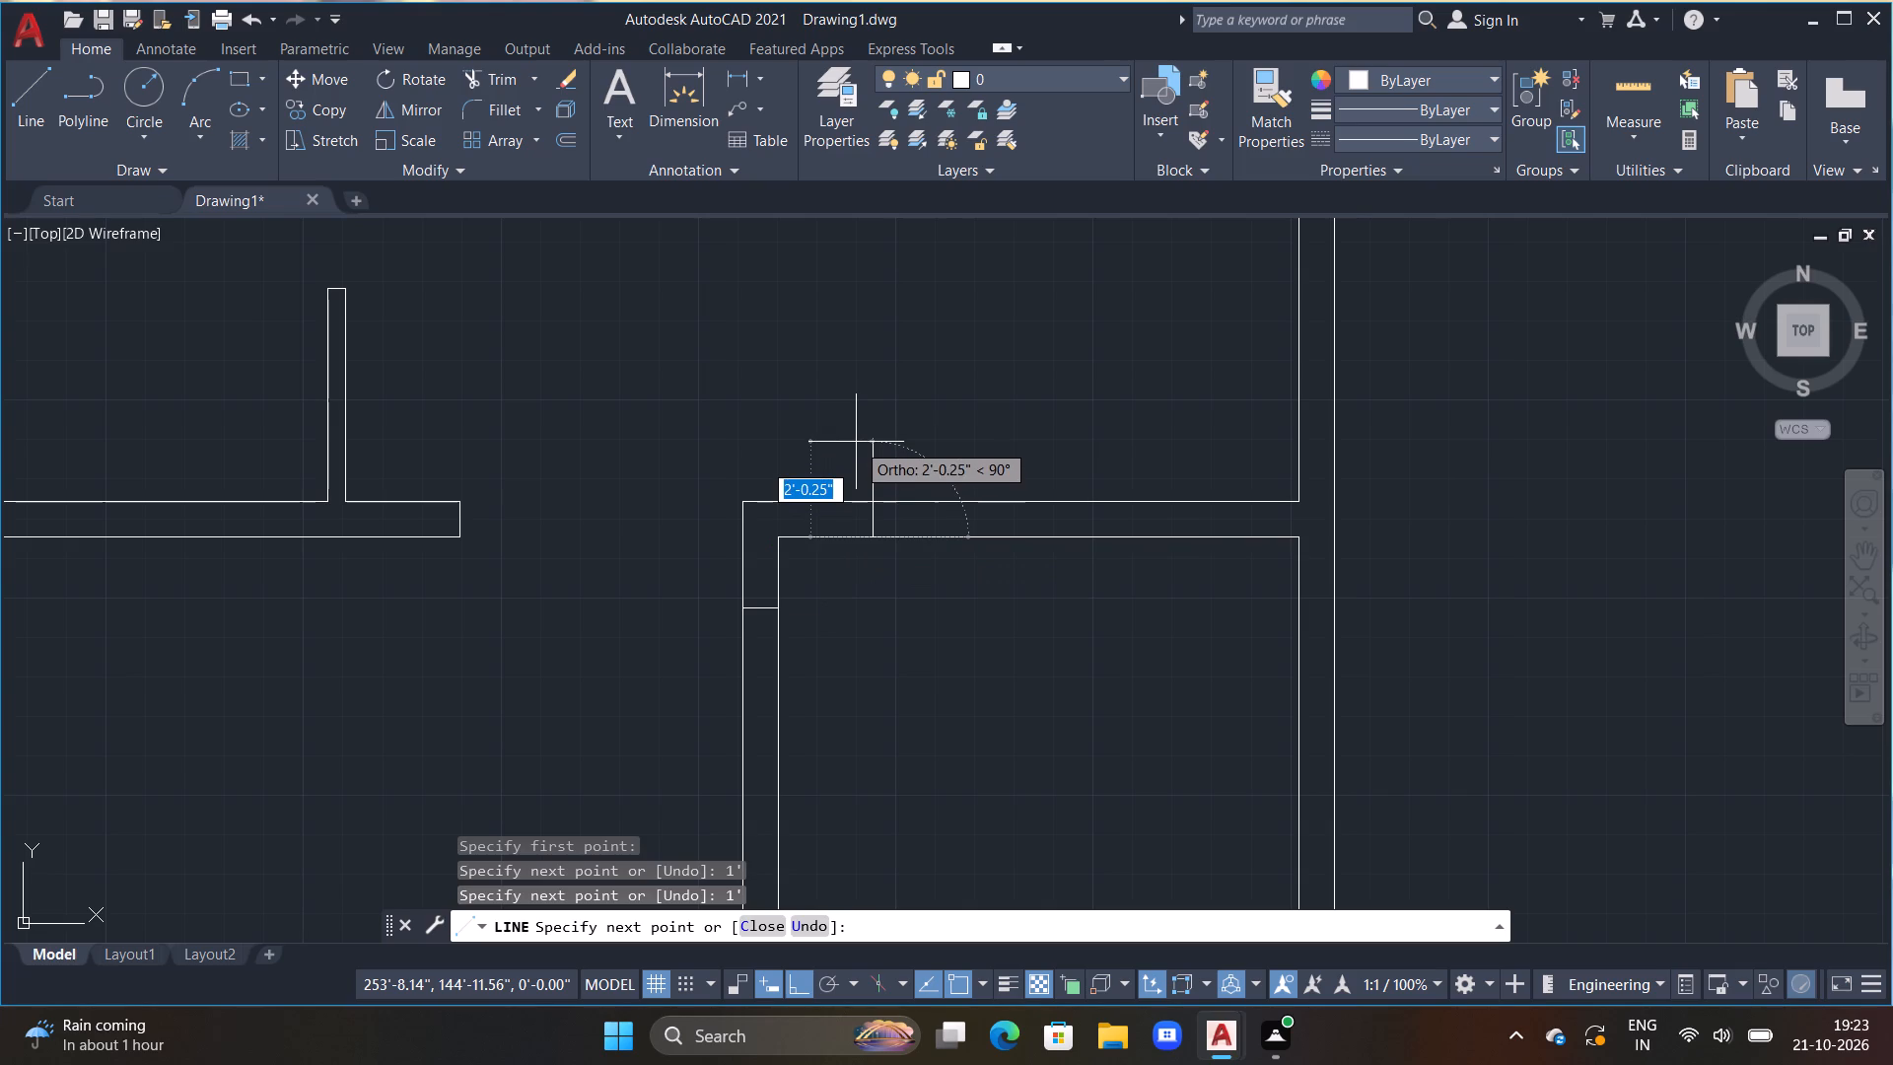
double_click(856, 442)
key("Escape")
Offset the vertical line crossing the upper partition 2'6" to the right.
type("OFF 2'6\"")
key("Return")
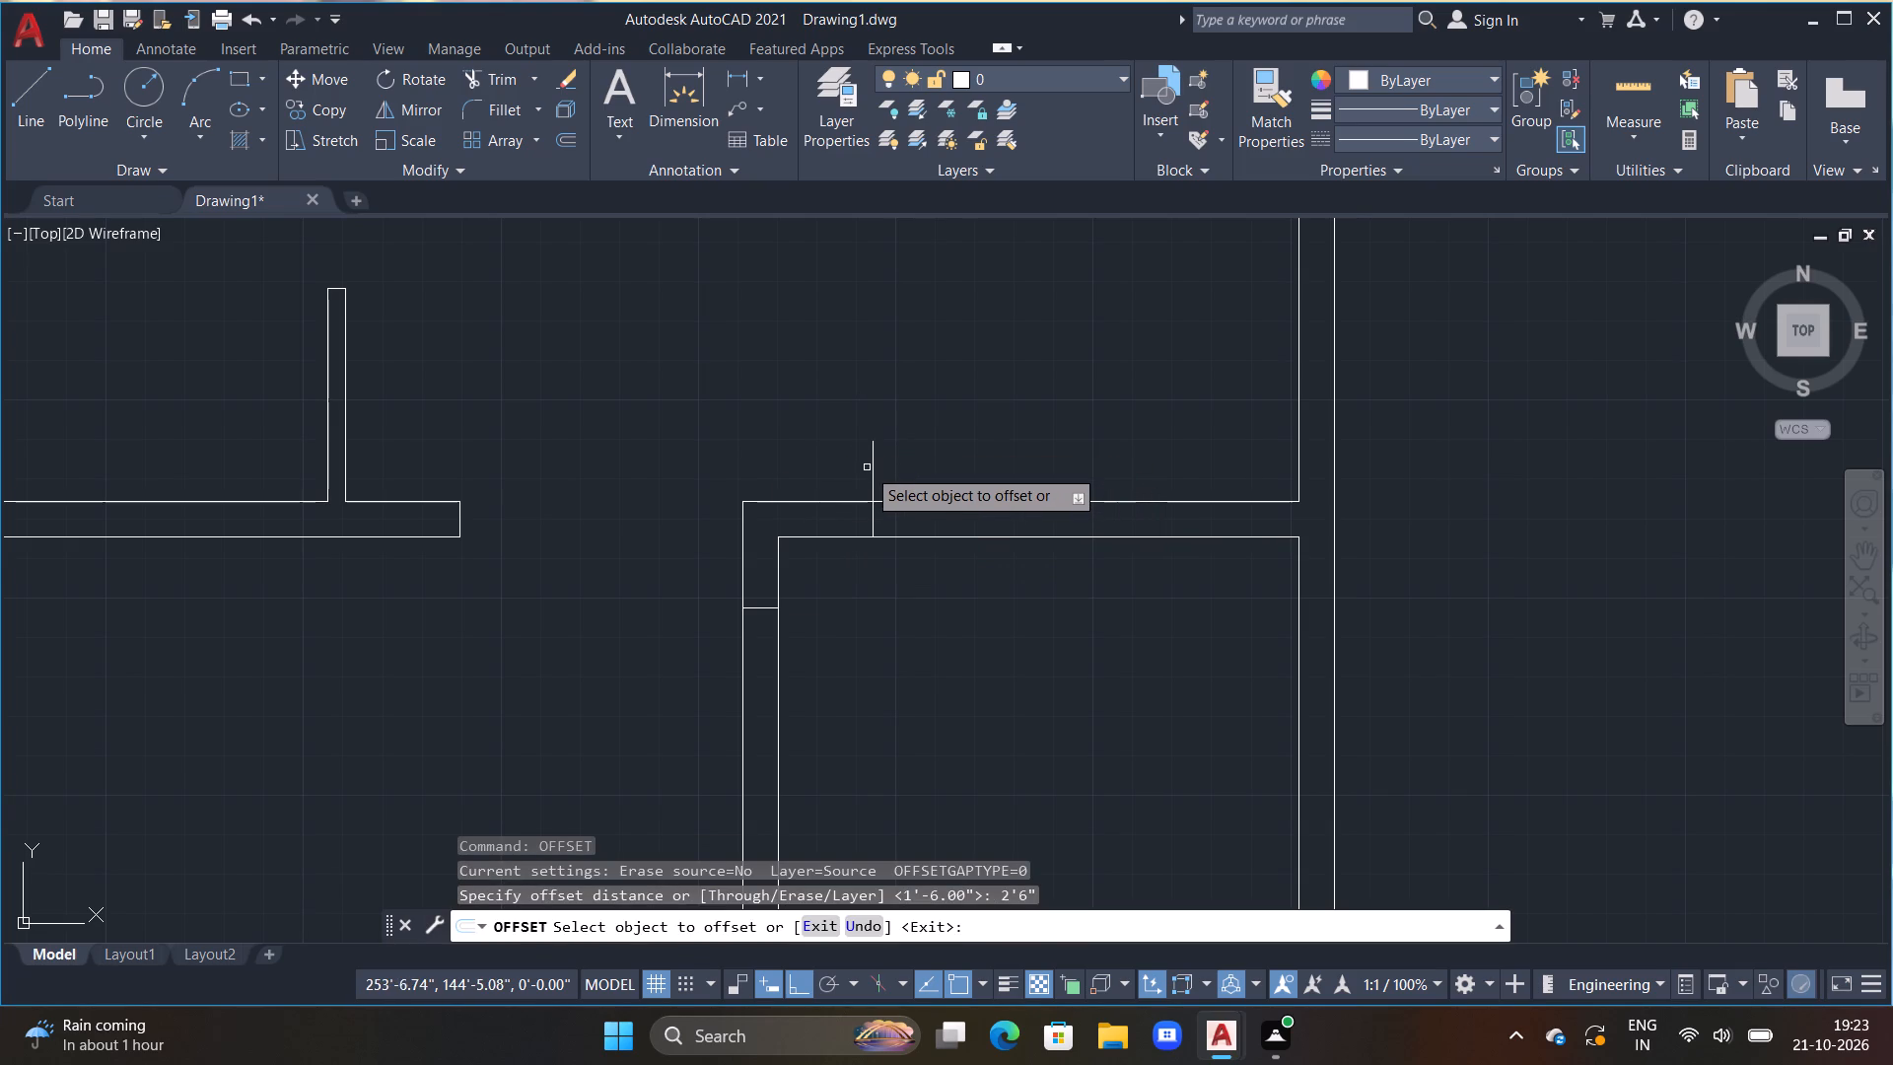
left_click(873, 471)
double_click(1065, 538)
key("Escape")
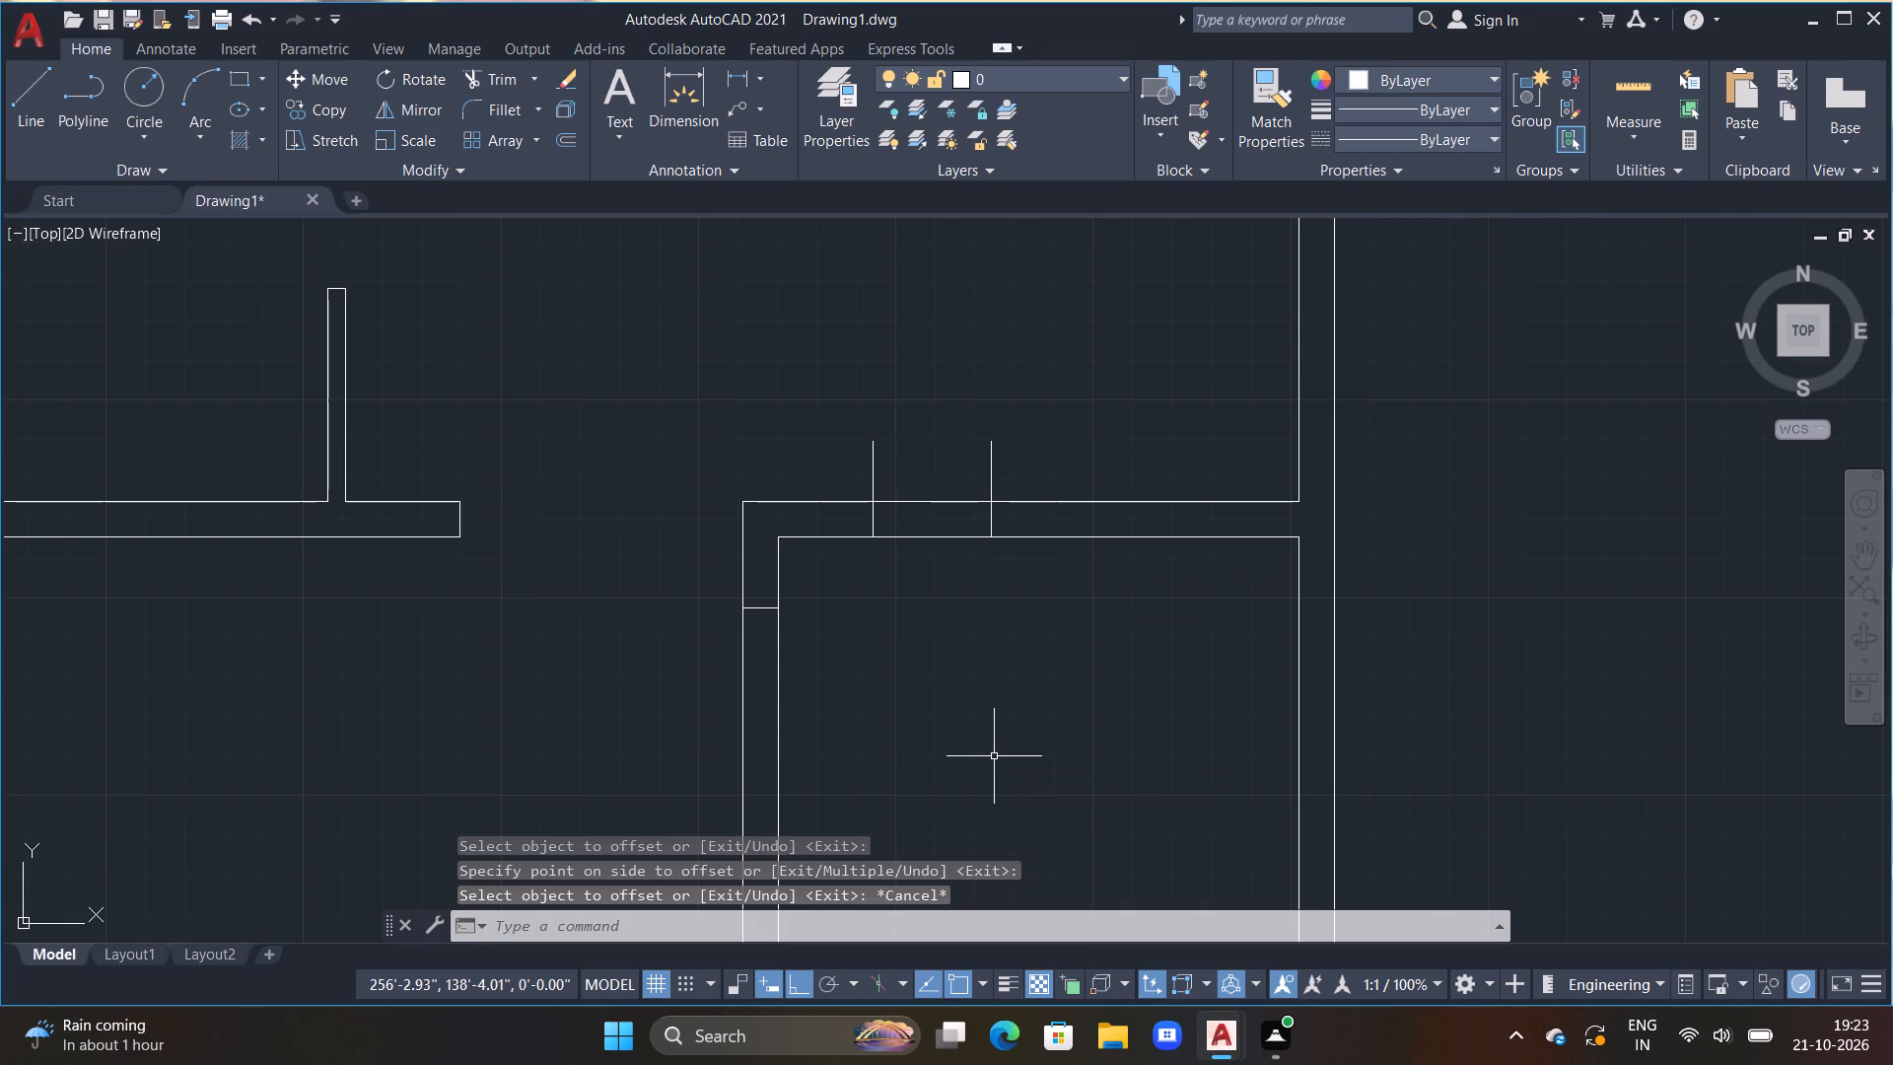
Trim the vertical line ends above the partition and the wall lines between them to form the 2'6" opening.
type("TR")
key("space")
left_click_drag(848, 459, 954, 461)
left_click_drag(958, 461, 1032, 452)
left_click_drag(924, 465, 930, 648)
scroll(899, 642, "down", 1)
middle_click_drag(898, 651, 903, 600)
key("Escape")
key("Escape")
scroll(912, 609, "up", 1)
key("Escape")
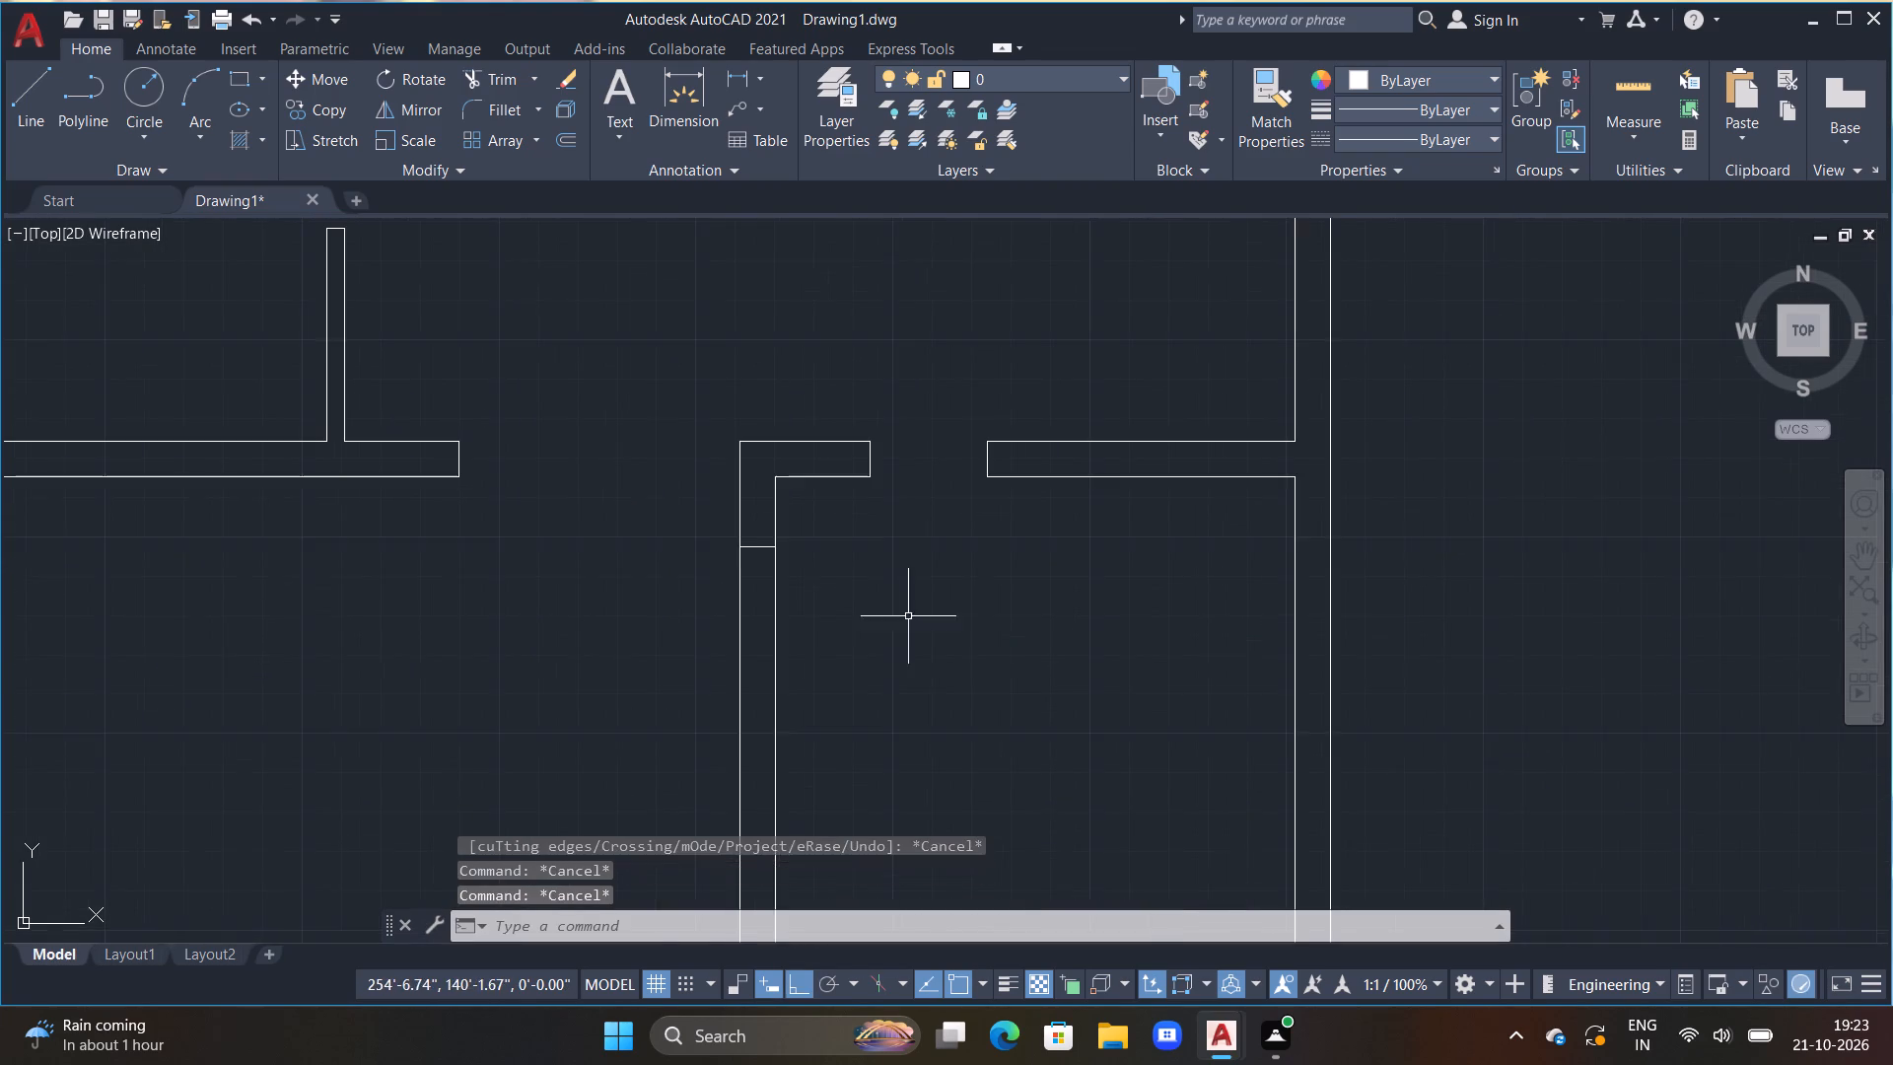
Offset the short mark across the room's left vertical partition 2'6" downward.
middle_click_drag(894, 682, 947, 423)
key("Escape")
scroll(908, 437, "down", 1)
middle_click_drag(912, 450, 928, 564)
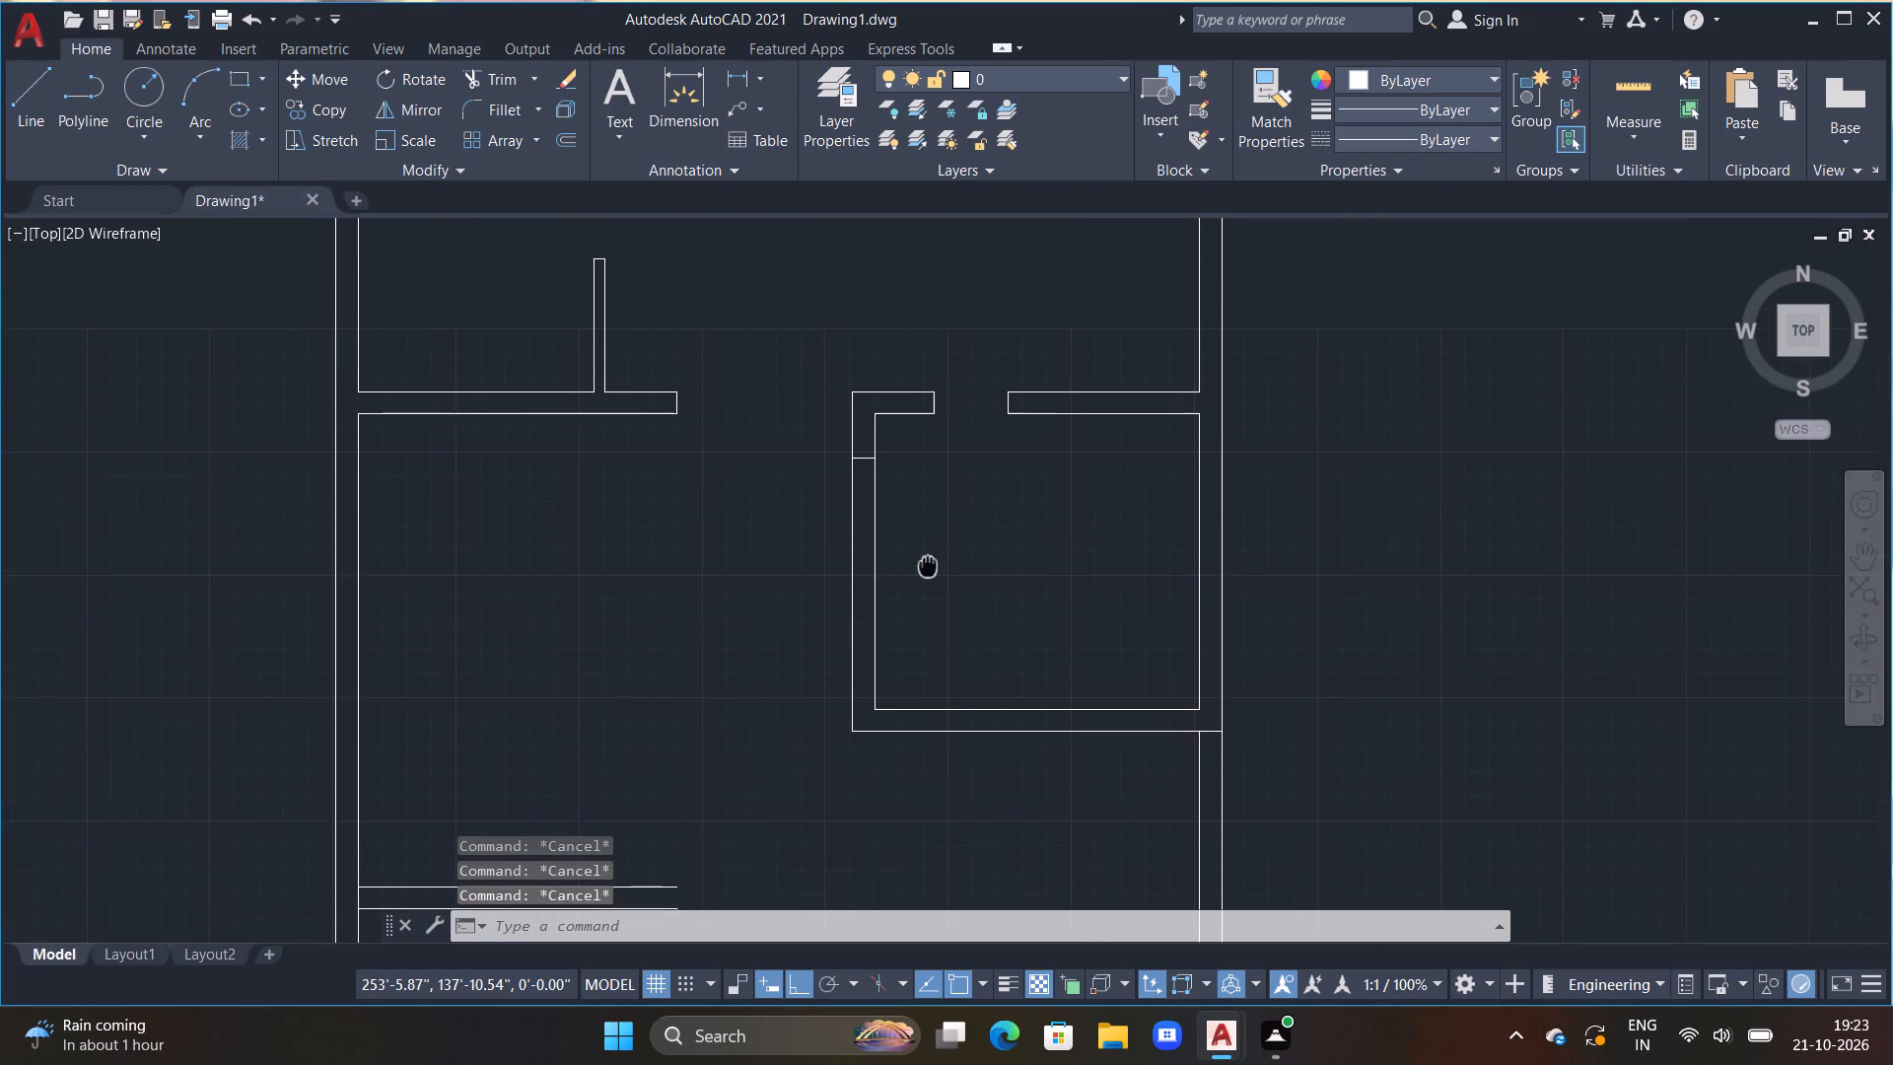
middle_click_drag(928, 564, 929, 554)
type("OFF")
key("space")
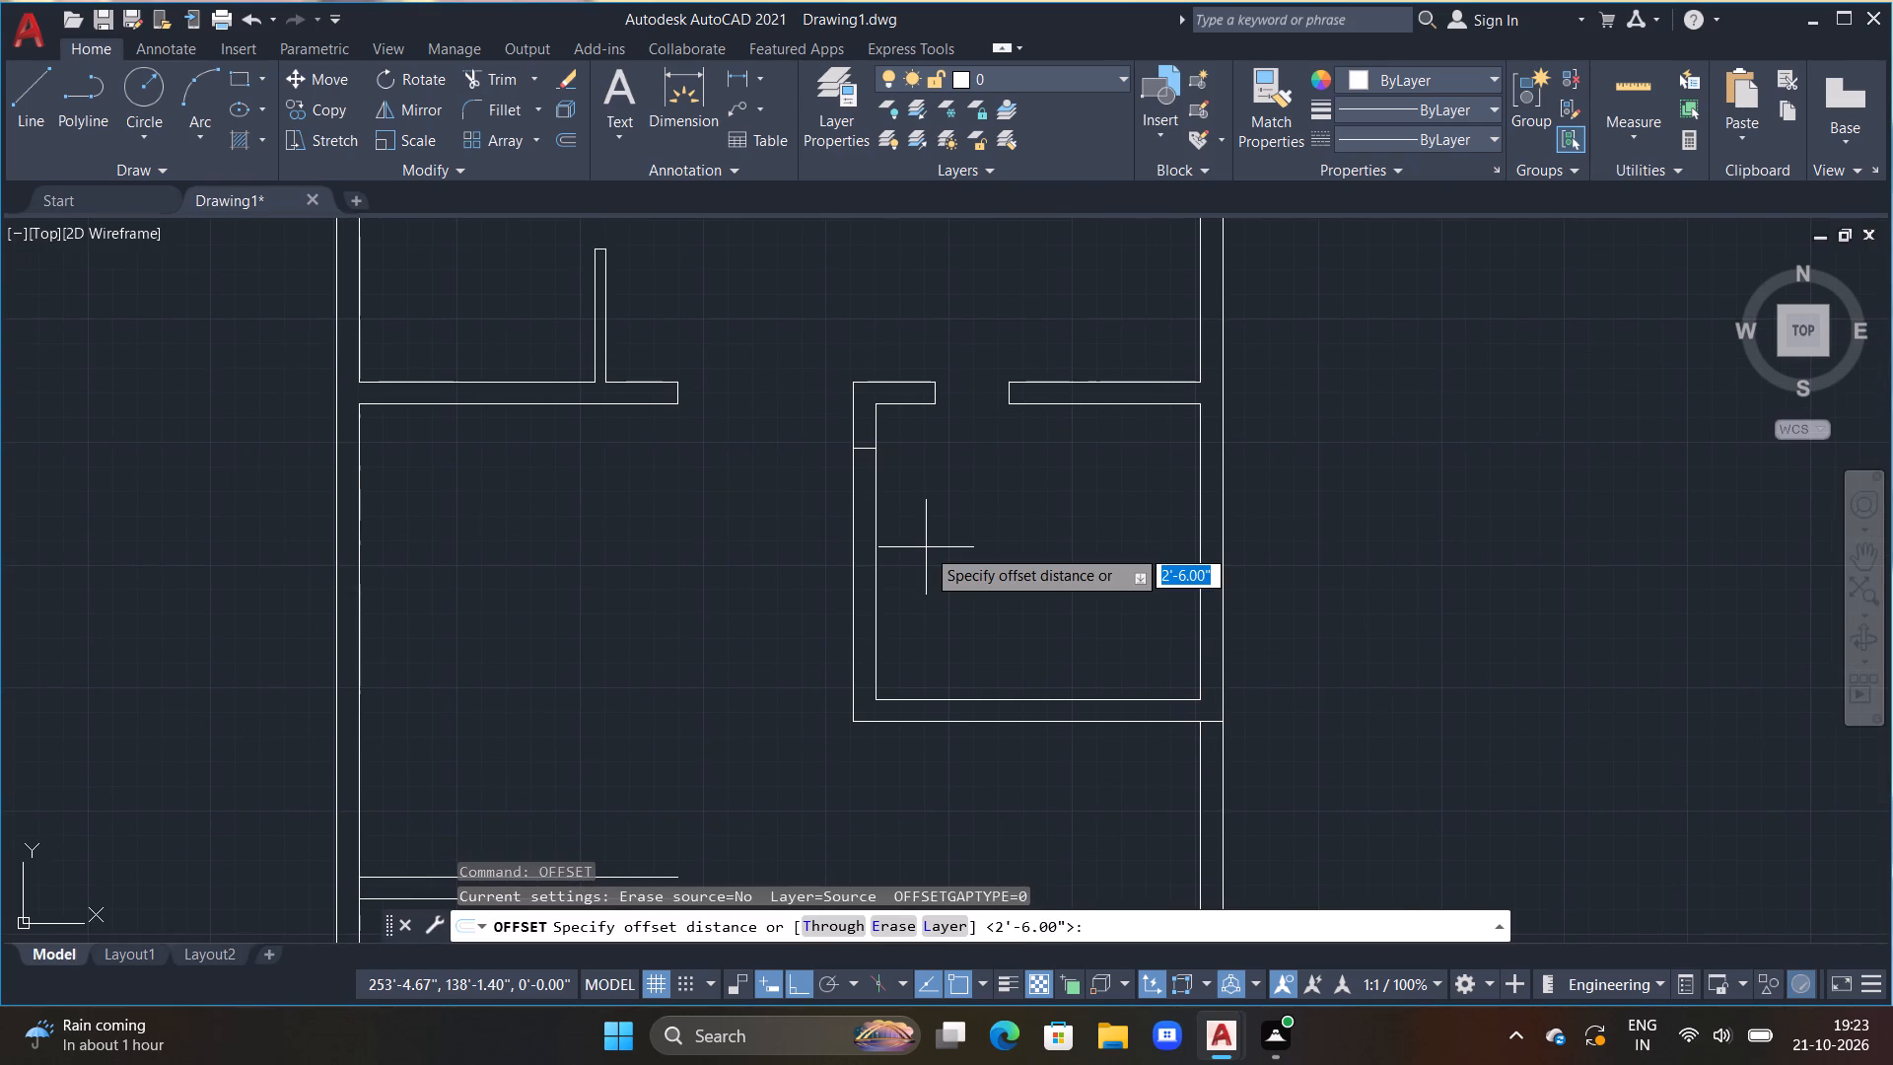
key("1")
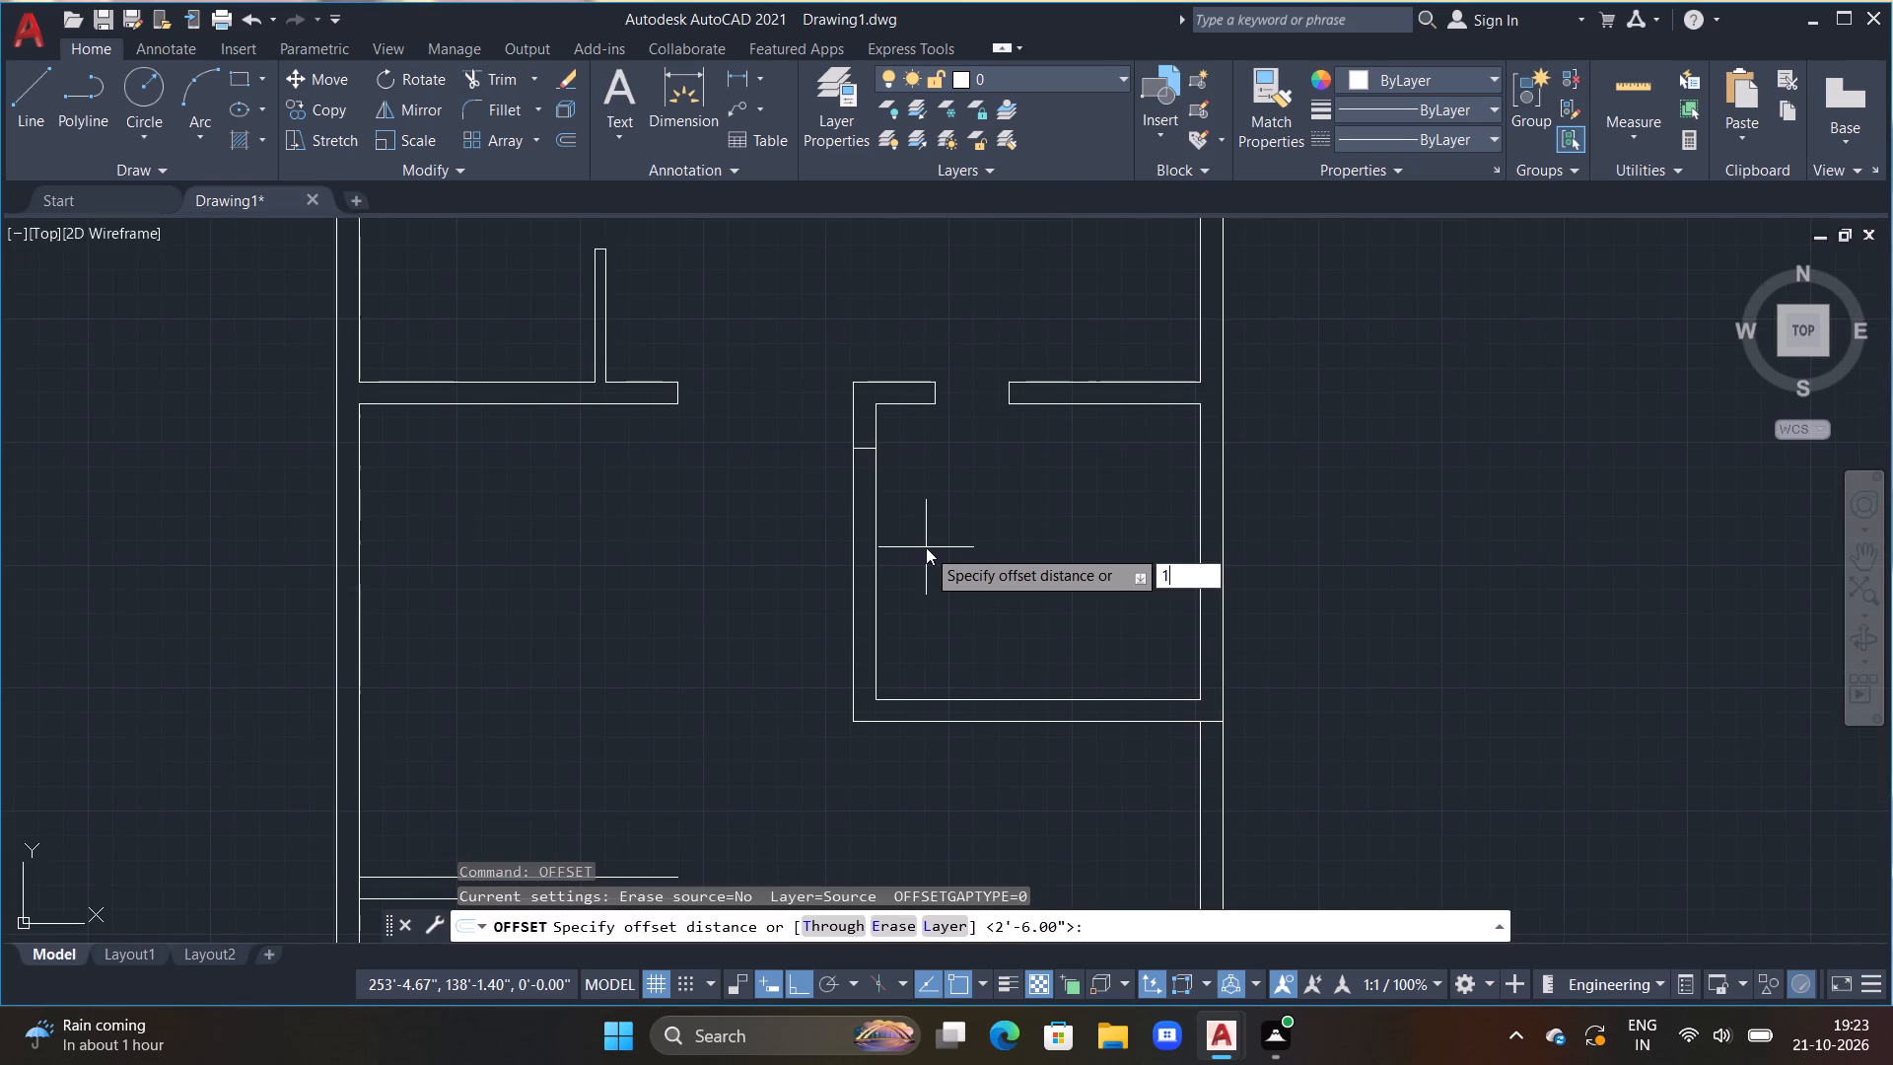
key("BackSpace")
type("2'6\"")
key("Return")
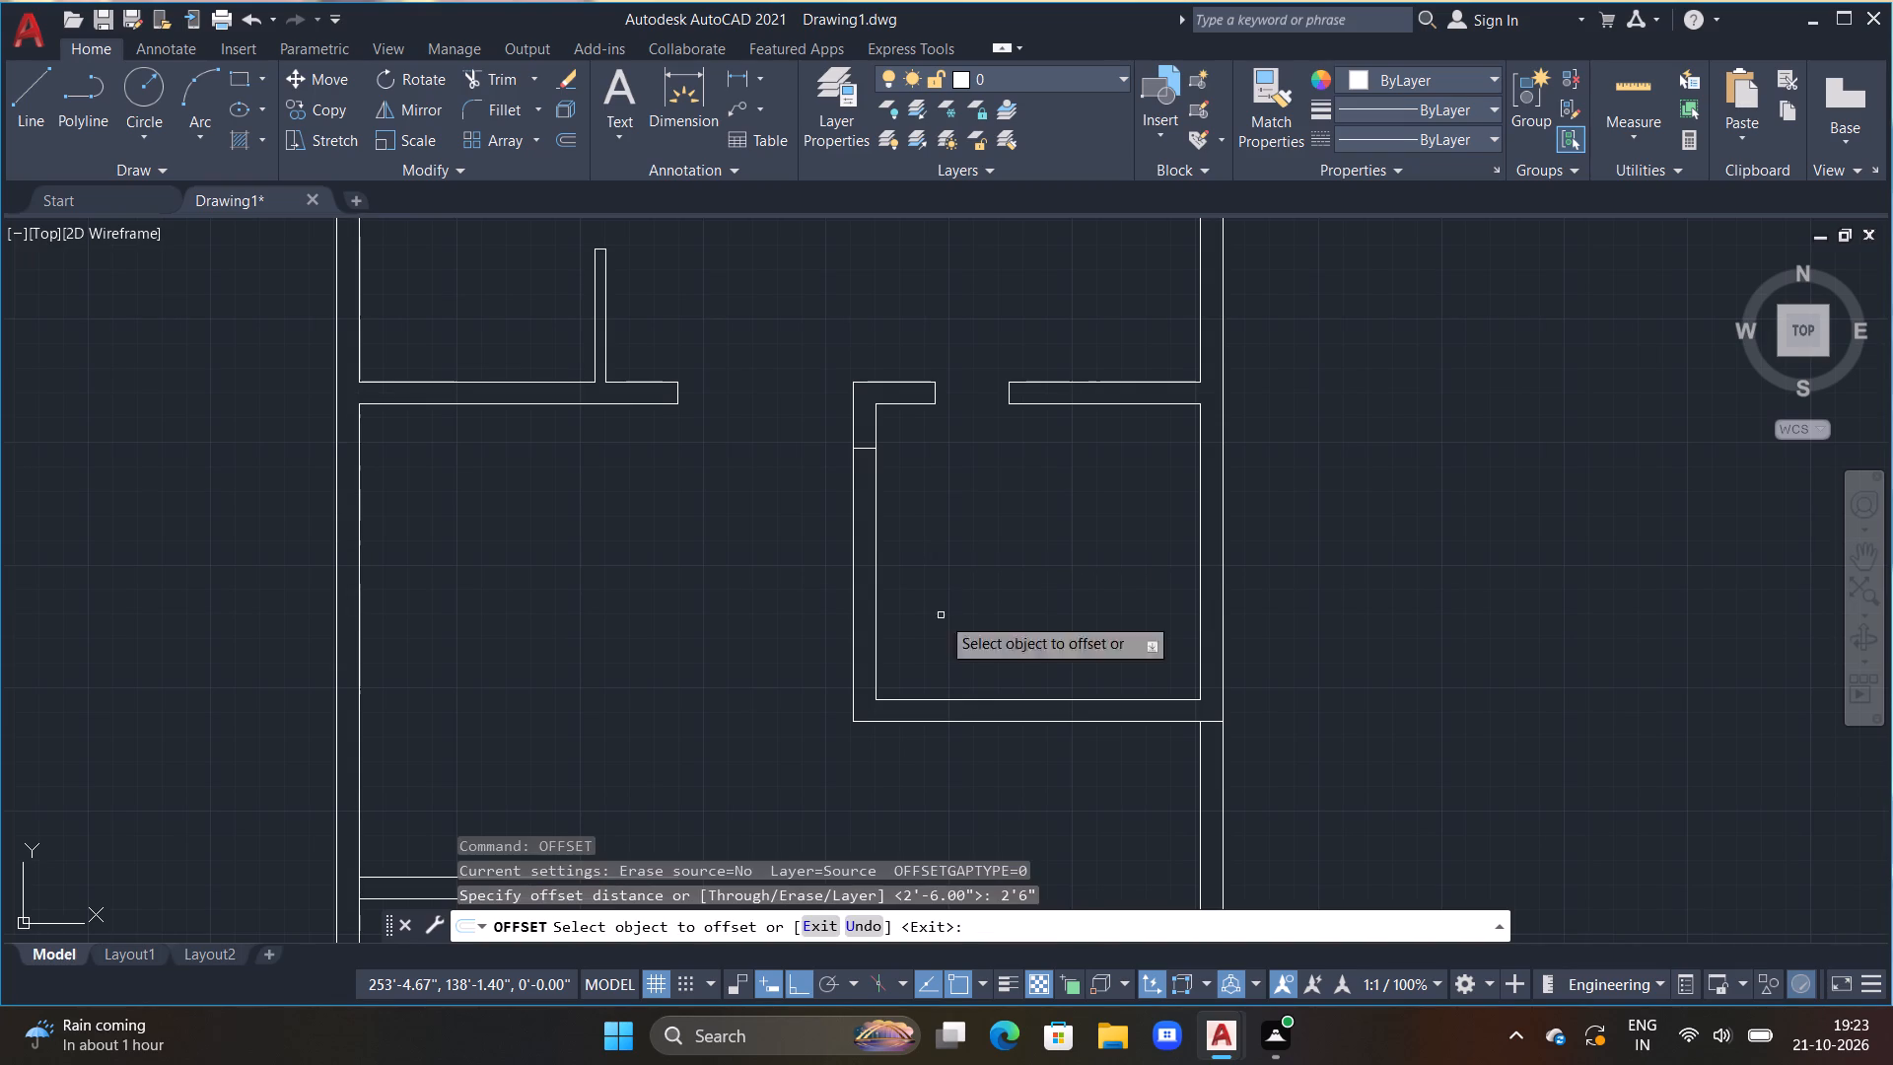
left_click(867, 452)
left_click(859, 579)
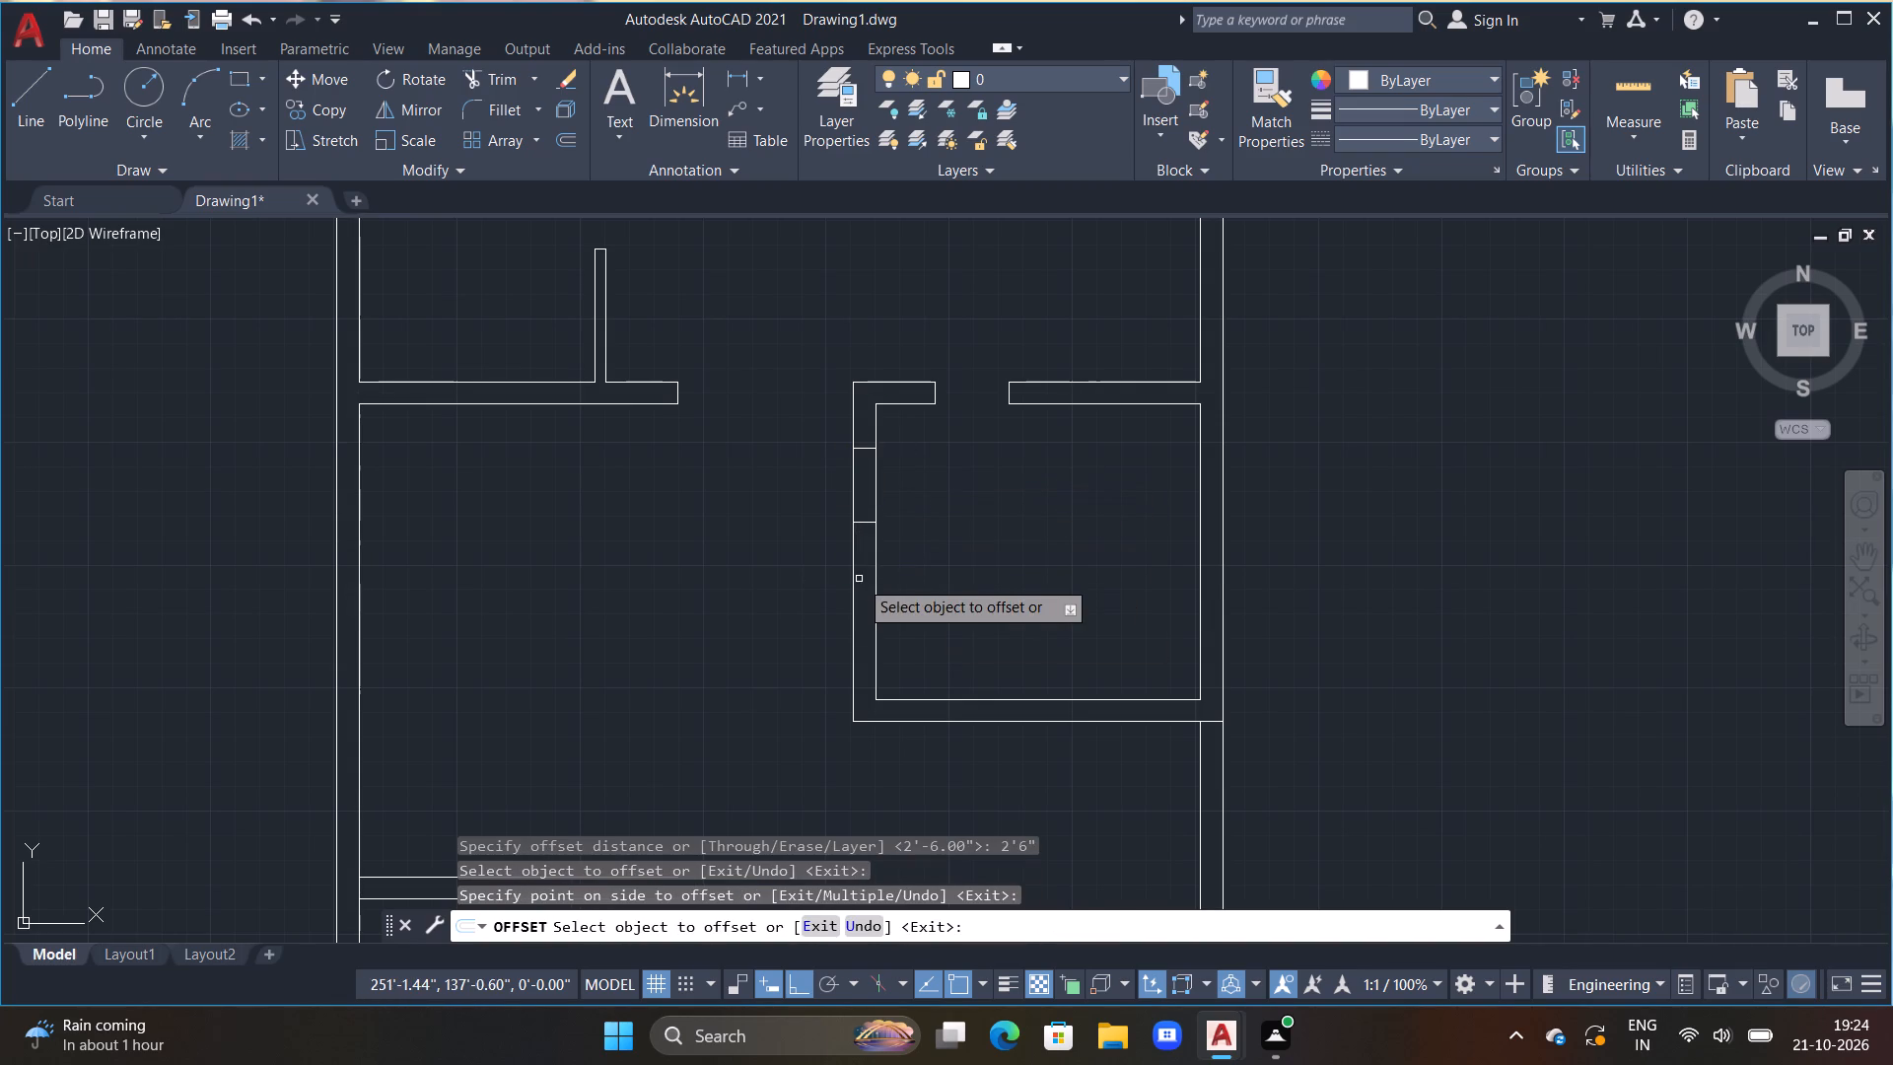
key("Escape")
Trim the left vertical partition's two lines between the marks to cut the 2'6" opening.
type("TR")
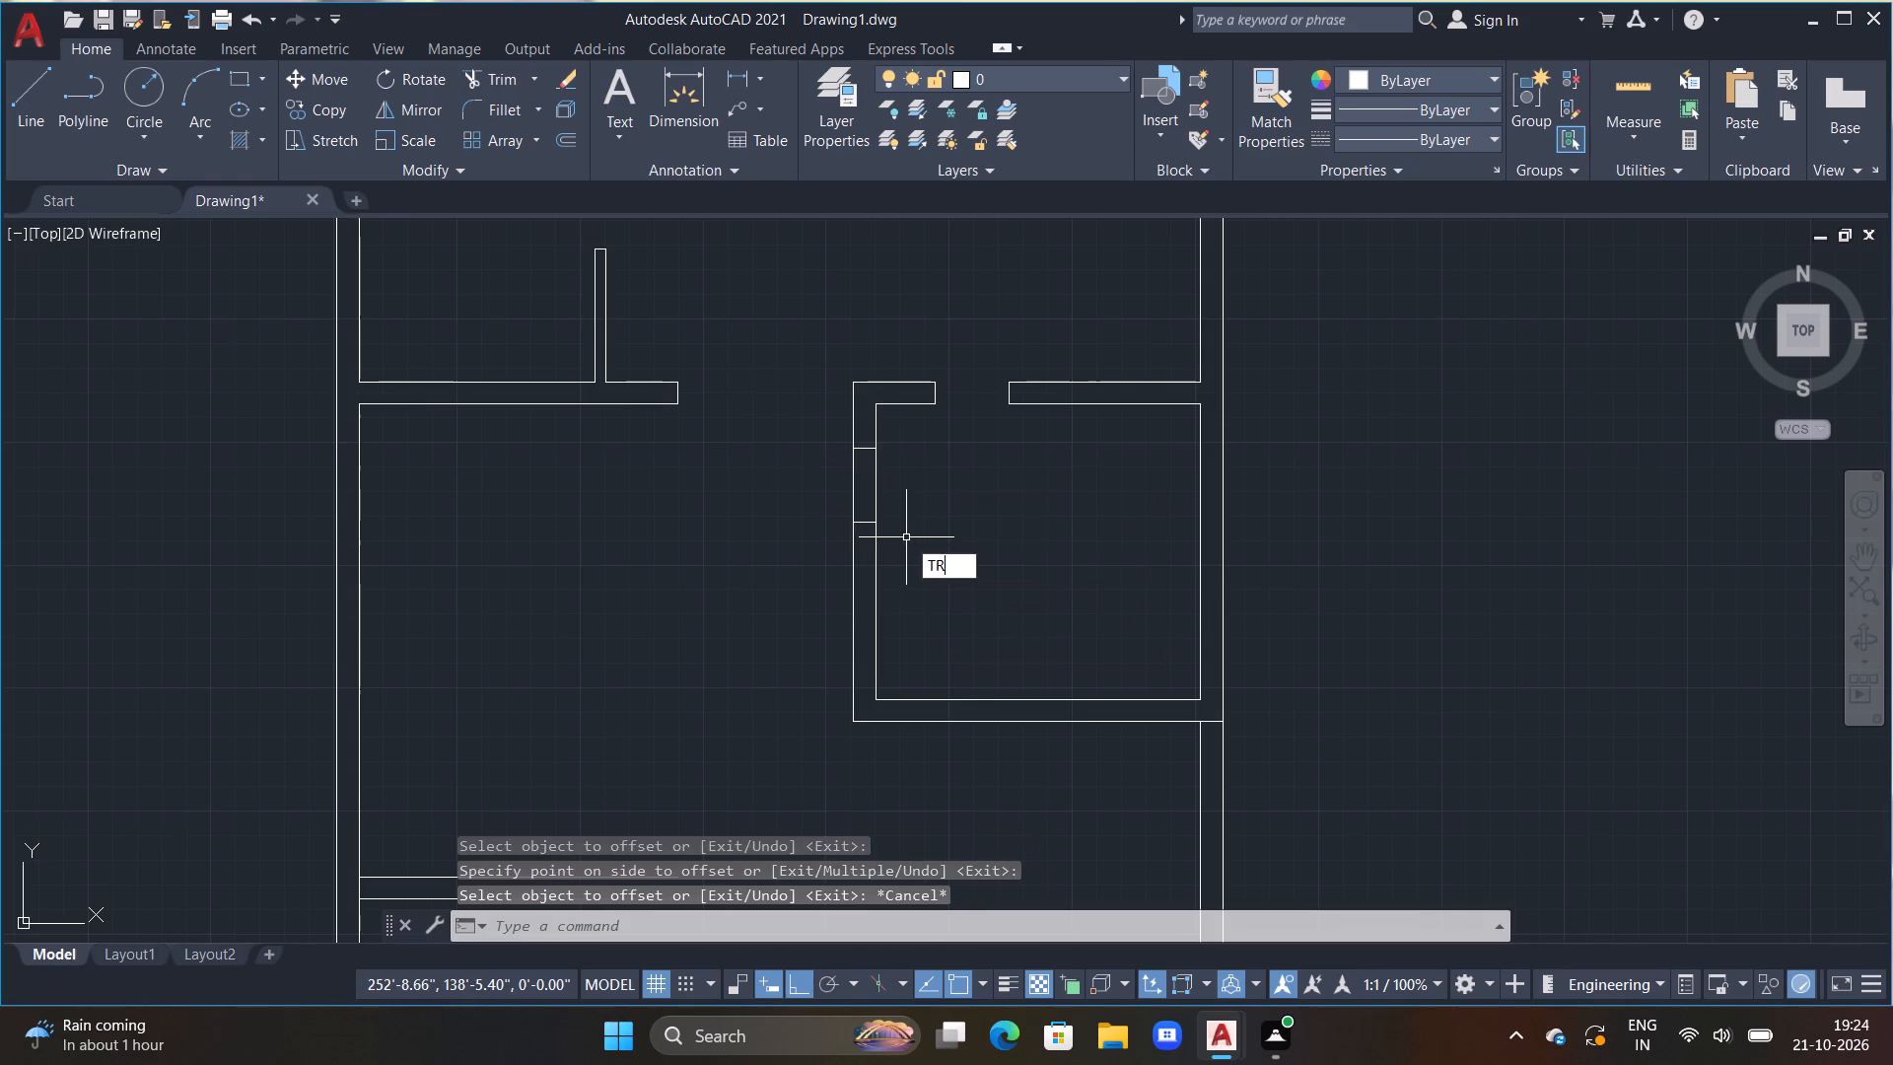
key("space")
left_click_drag(904, 498, 829, 487)
scroll(800, 642, "down", 1)
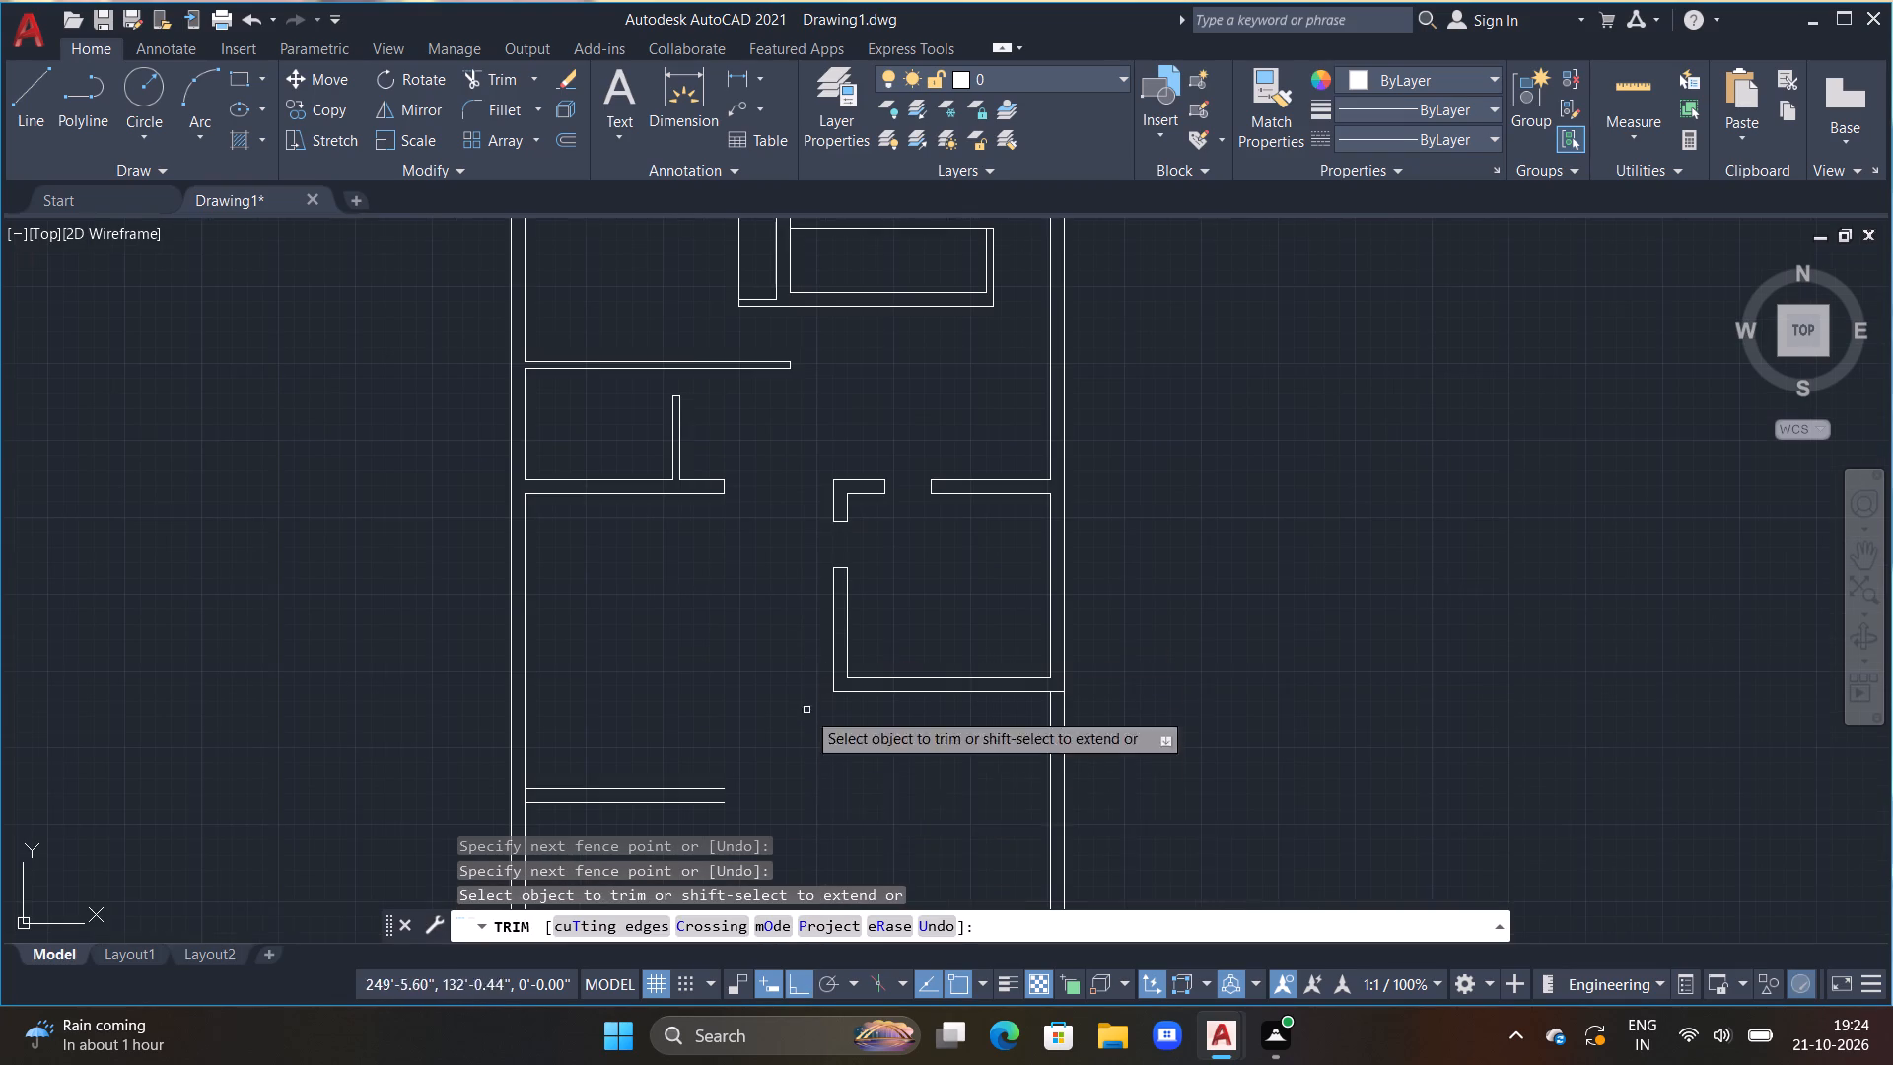
middle_click_drag(939, 774, 950, 608)
scroll(952, 642, "down", 1)
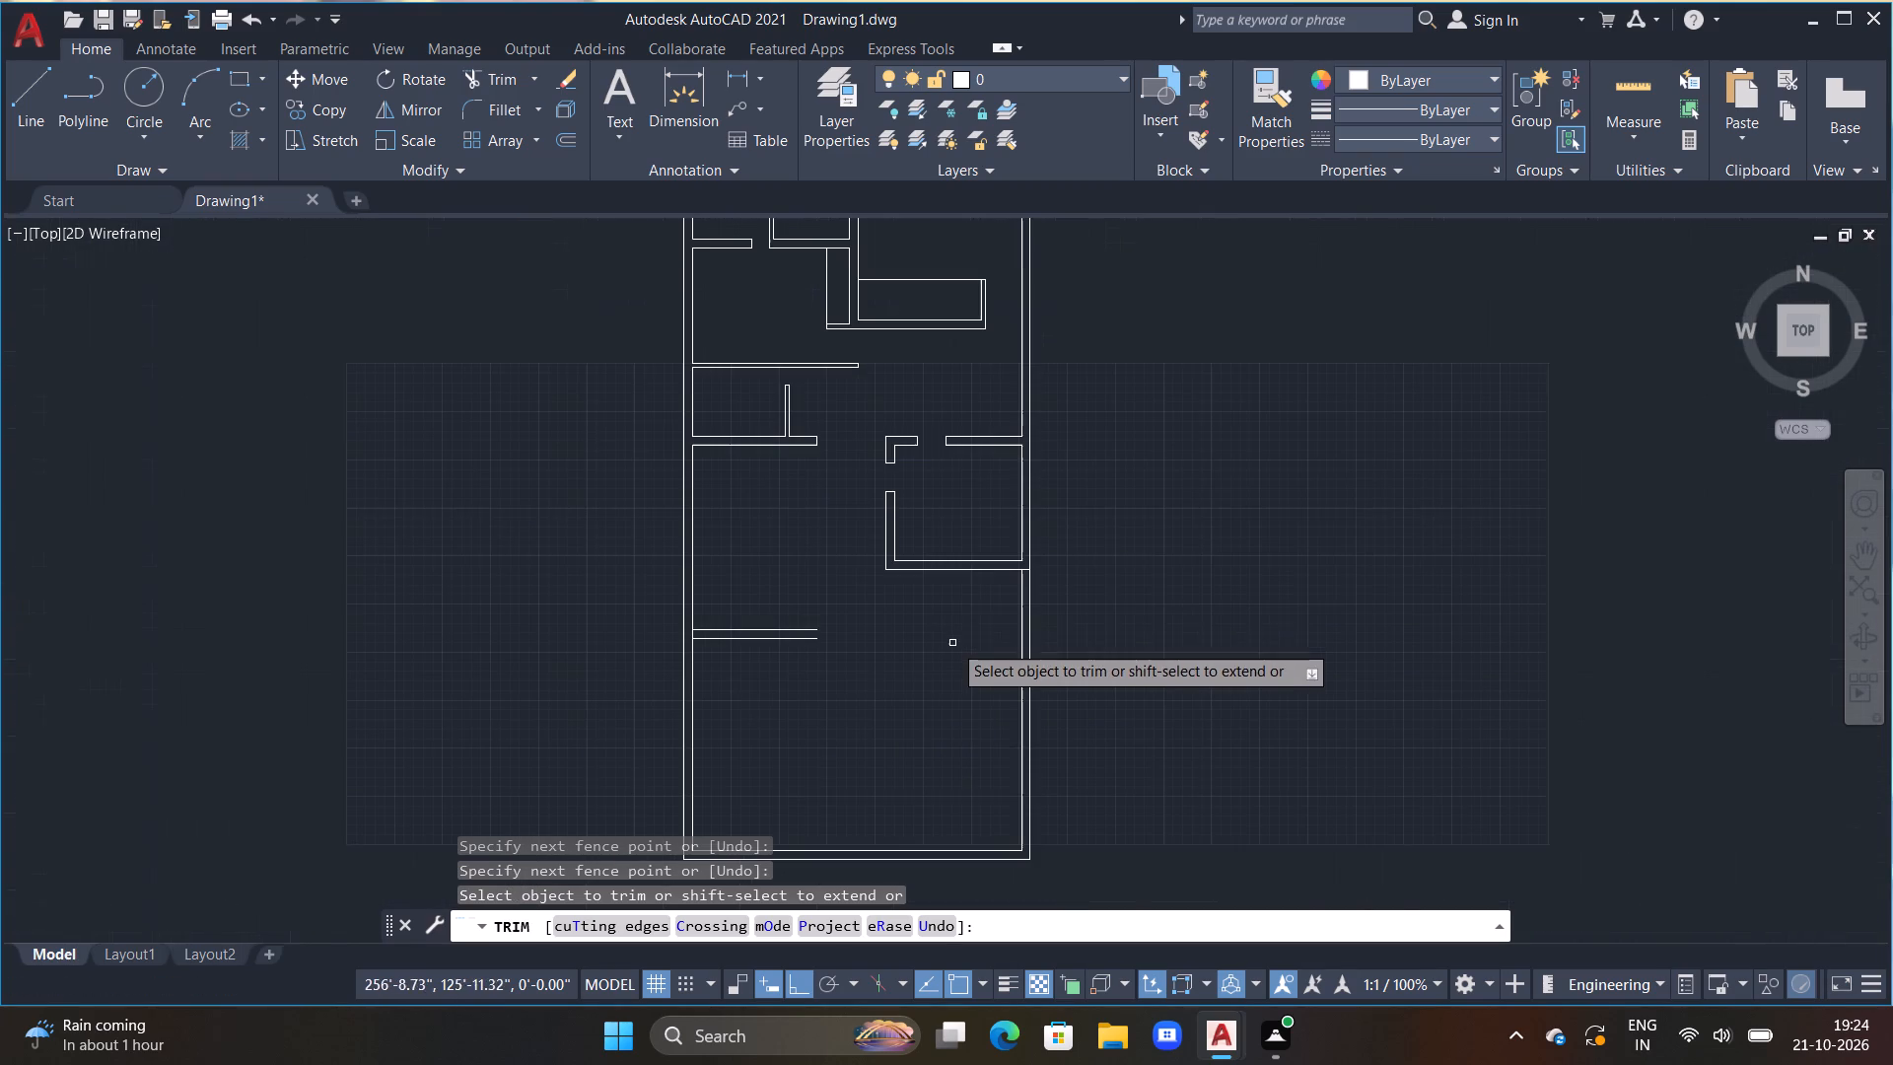
scroll(886, 546, "up", 2)
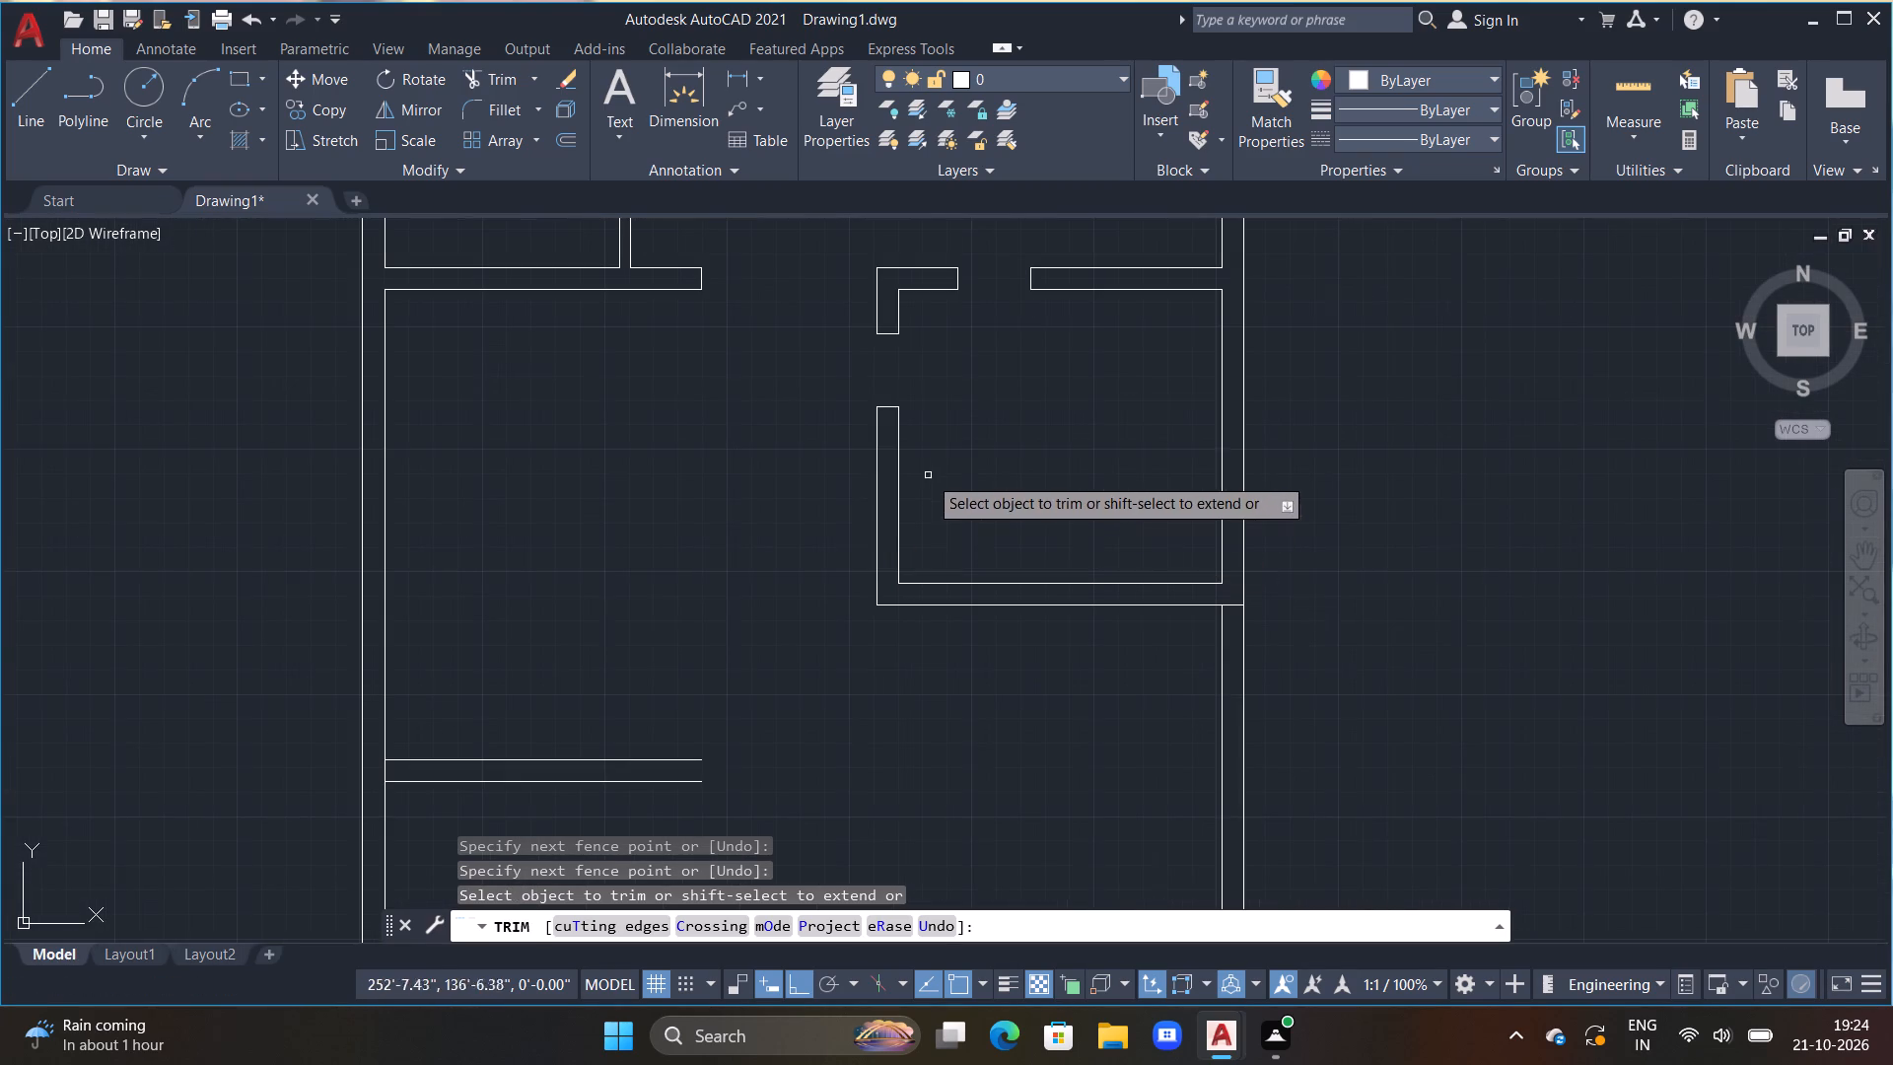
middle_click_drag(978, 410, 985, 536)
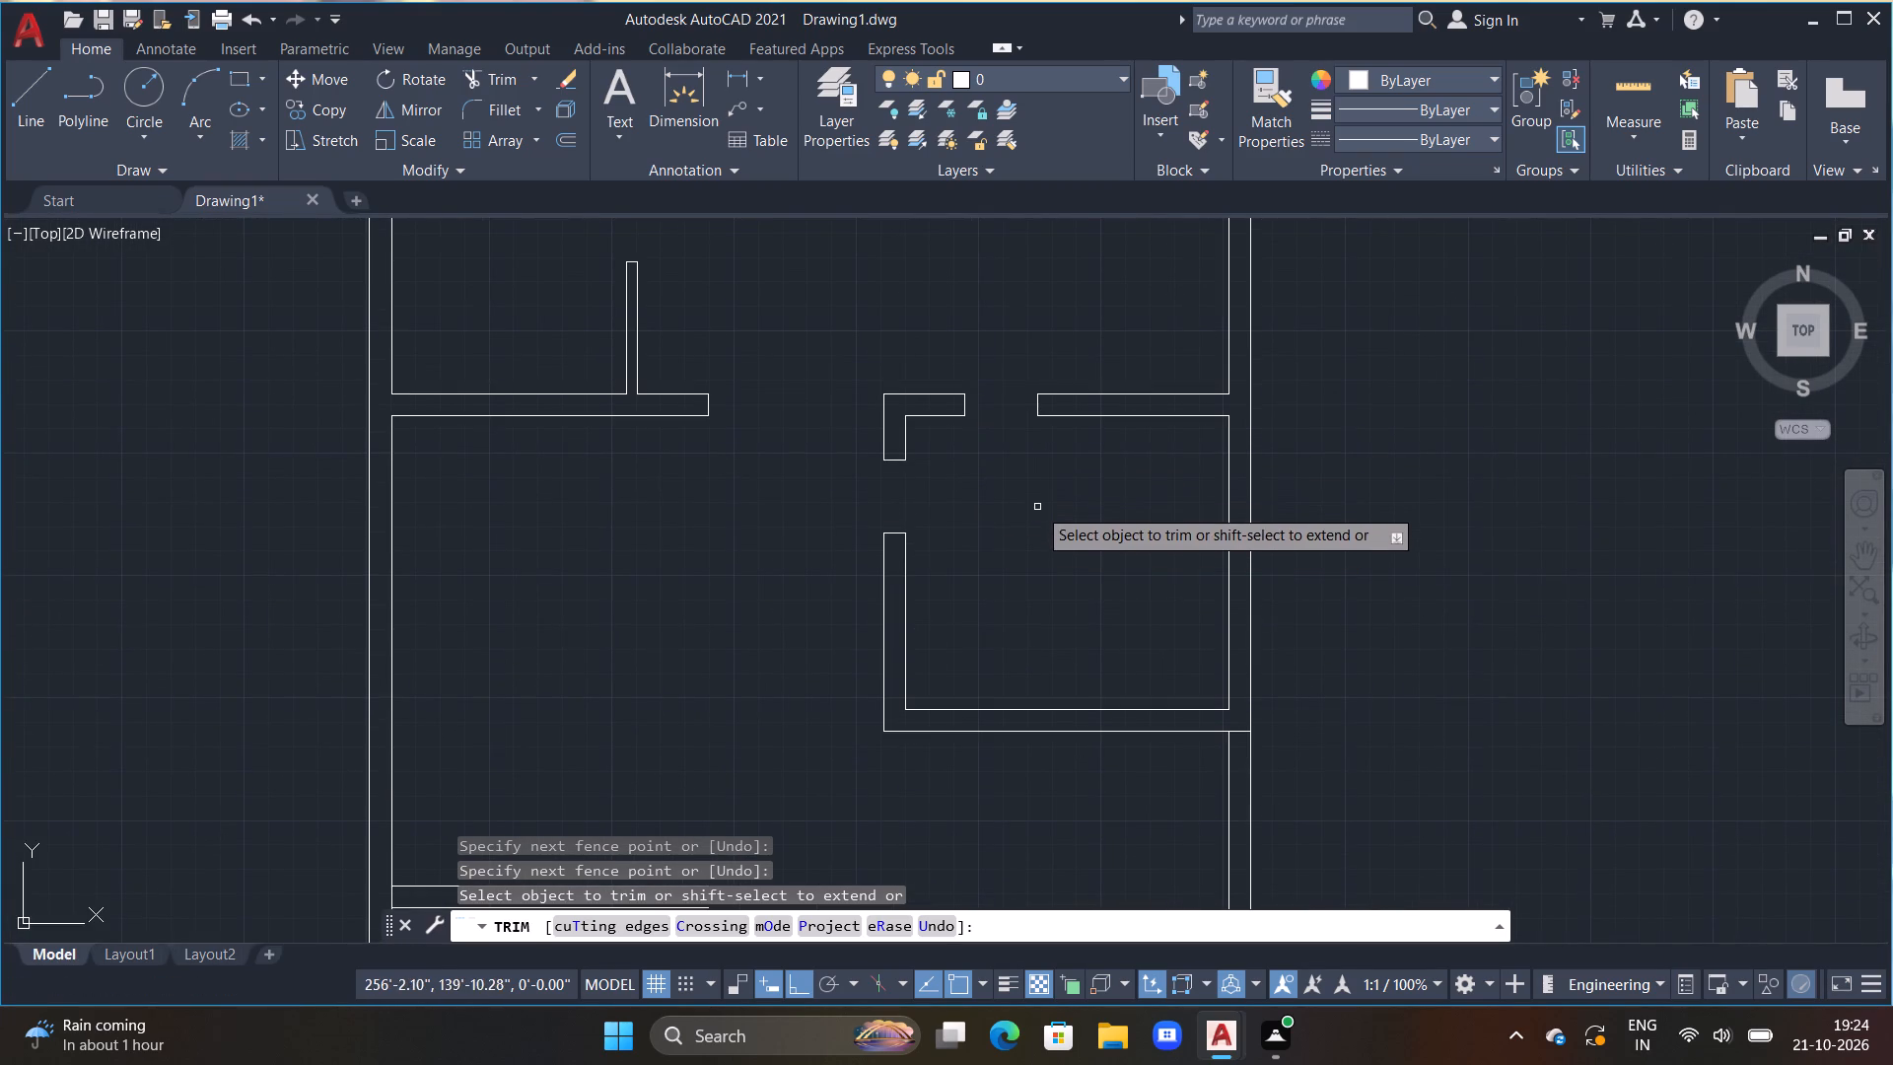
key("Escape")
key("Escape")
key("Escape")
key("Escape")
key("Escape")
key("Escape")
key("Escape")
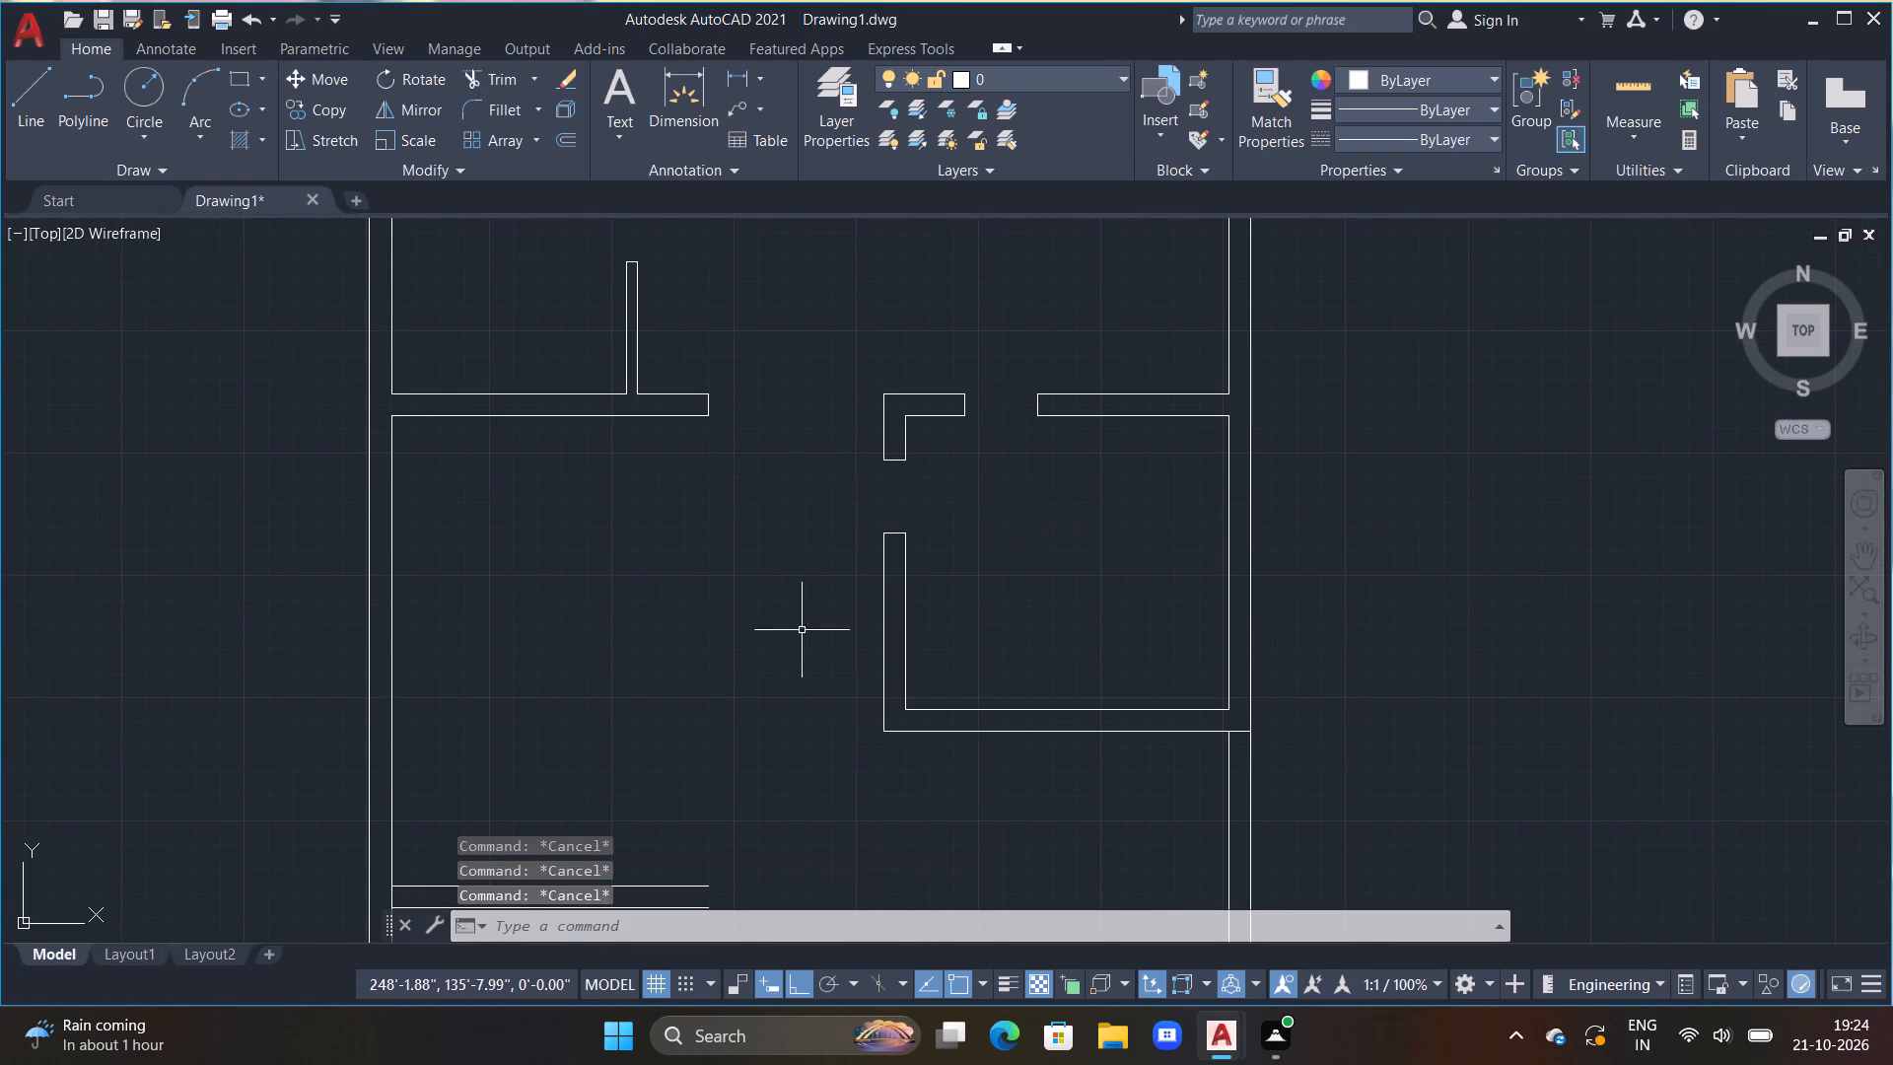
Extend both lines of the lower horizontal partition rightward to the inner face of the right outer wall.
scroll(801, 652, "down", 1)
middle_click_drag(797, 668, 908, 540)
key("Escape")
key("Escape")
key("Escape")
middle_click_drag(868, 681, 887, 614)
key("Escape")
scroll(883, 616, "up", 1)
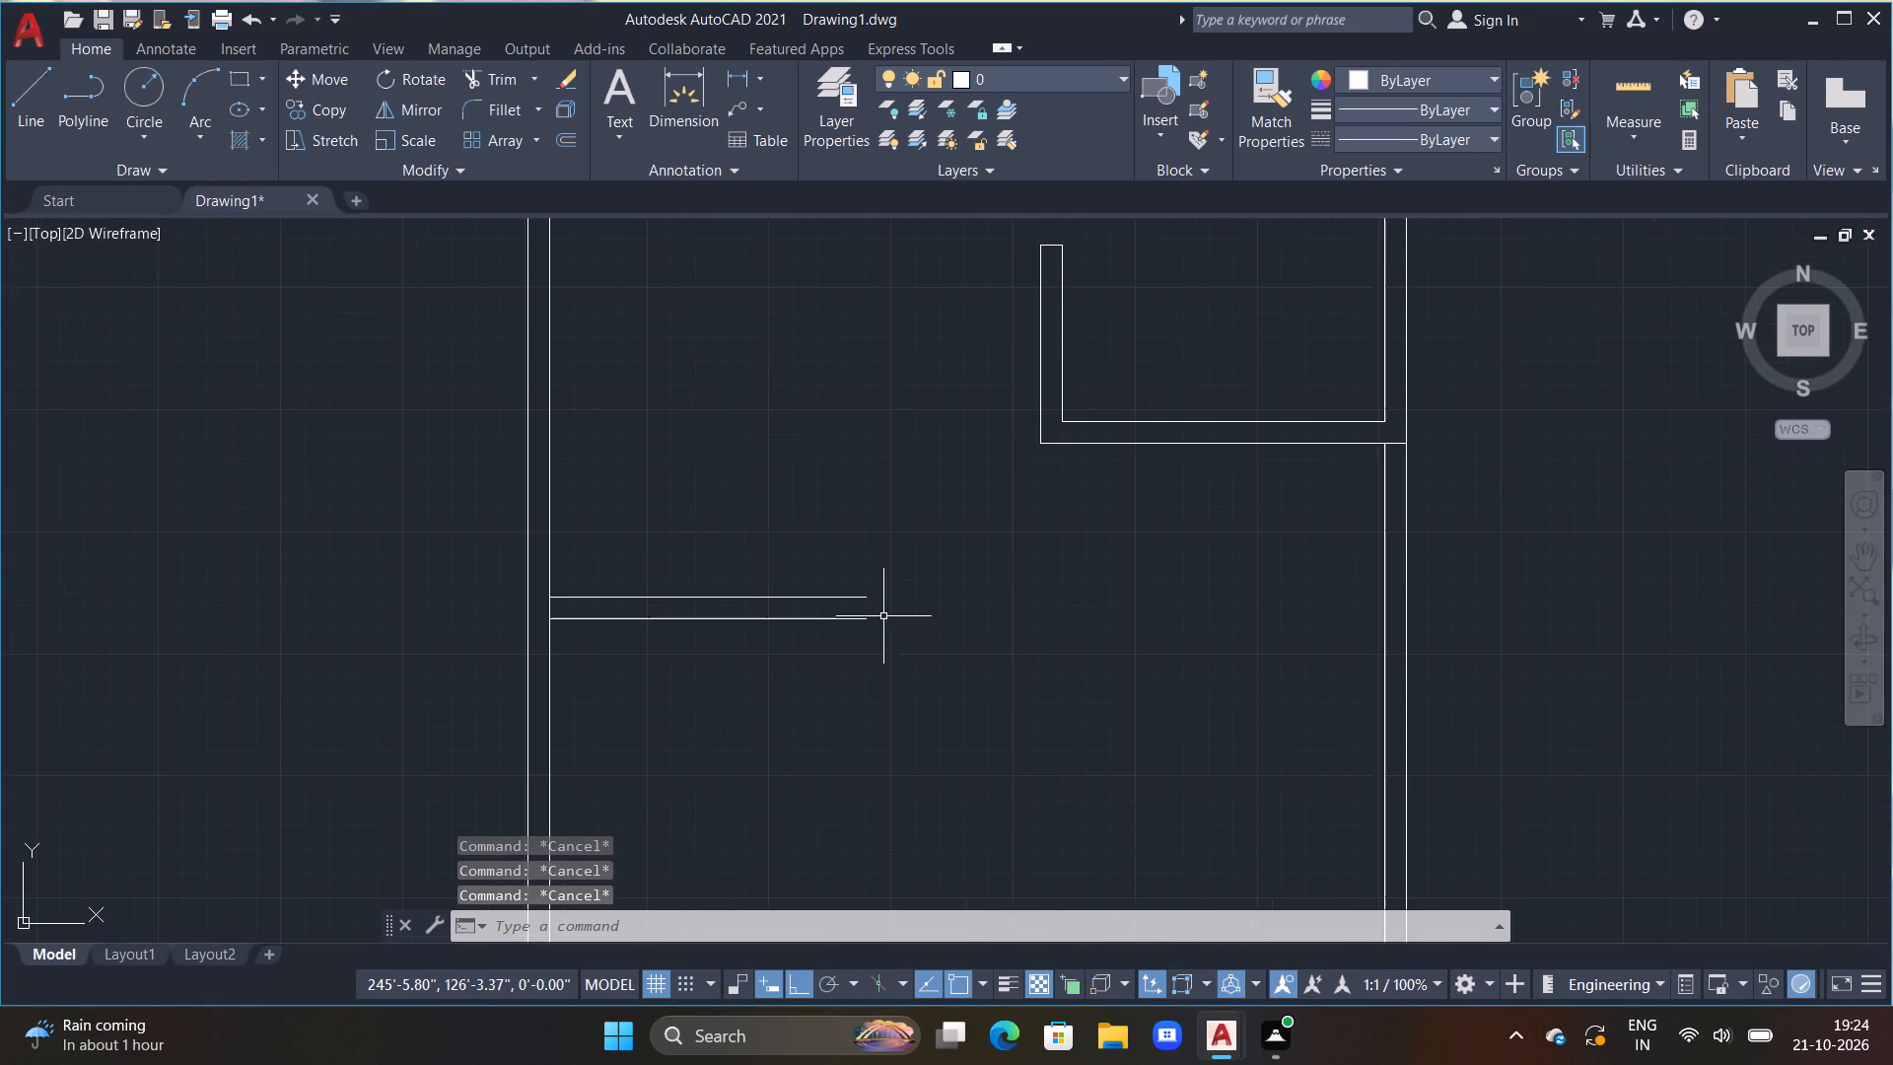
scroll(884, 613, "down", 1)
middle_click_drag(900, 626, 943, 557)
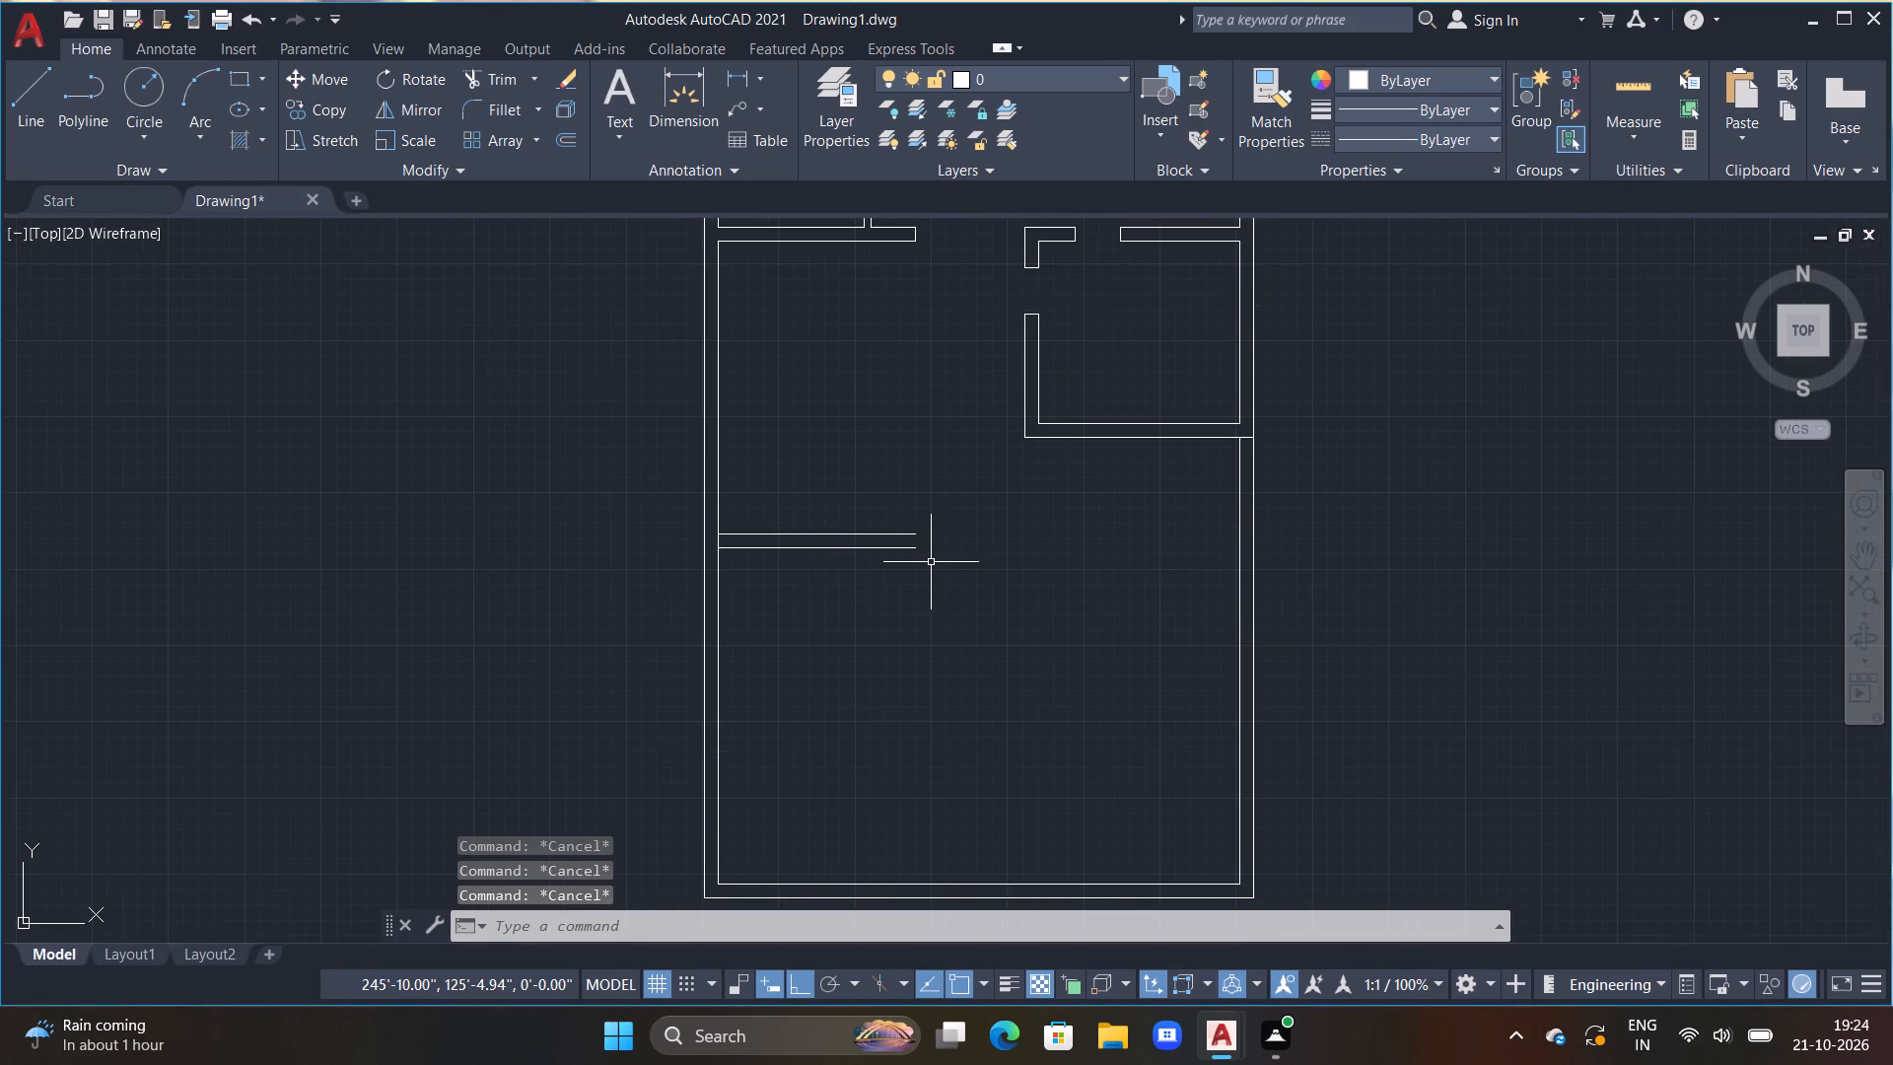
key("Escape")
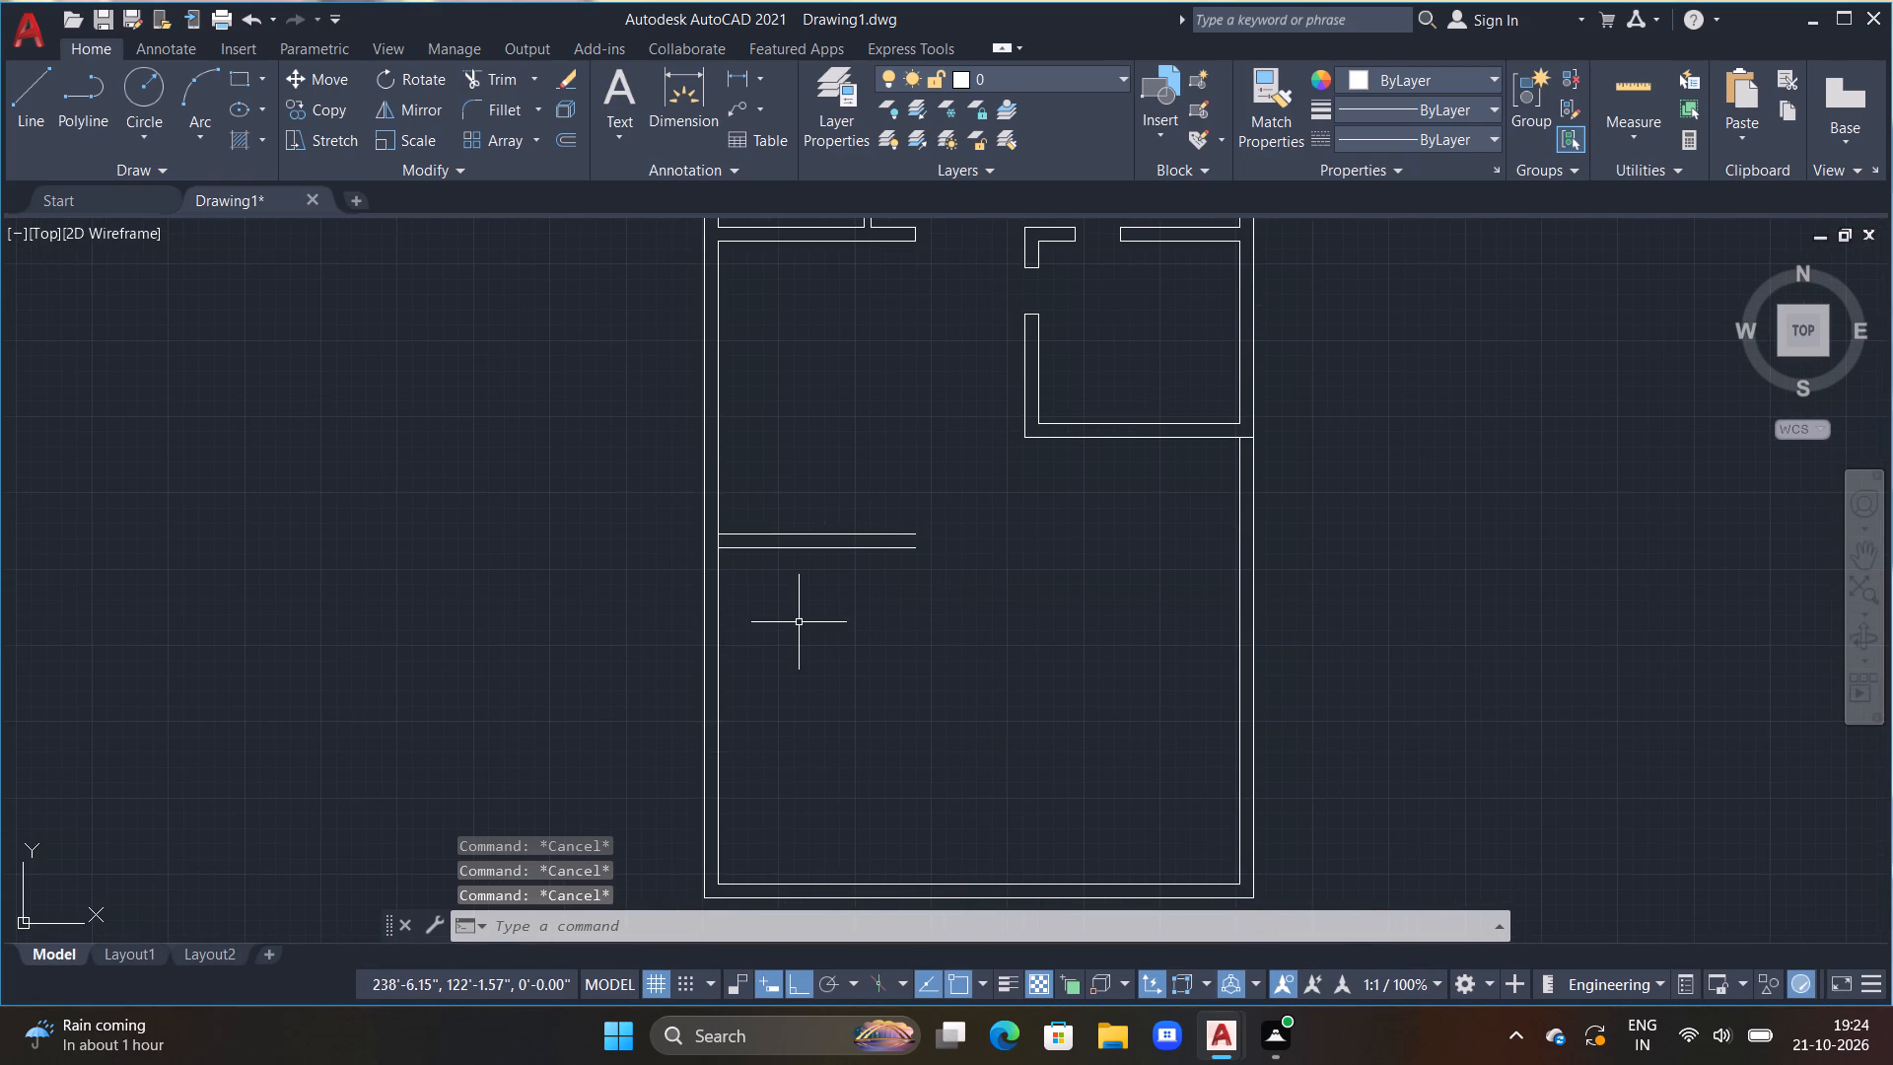
type("EX")
key("space")
left_click(861, 552)
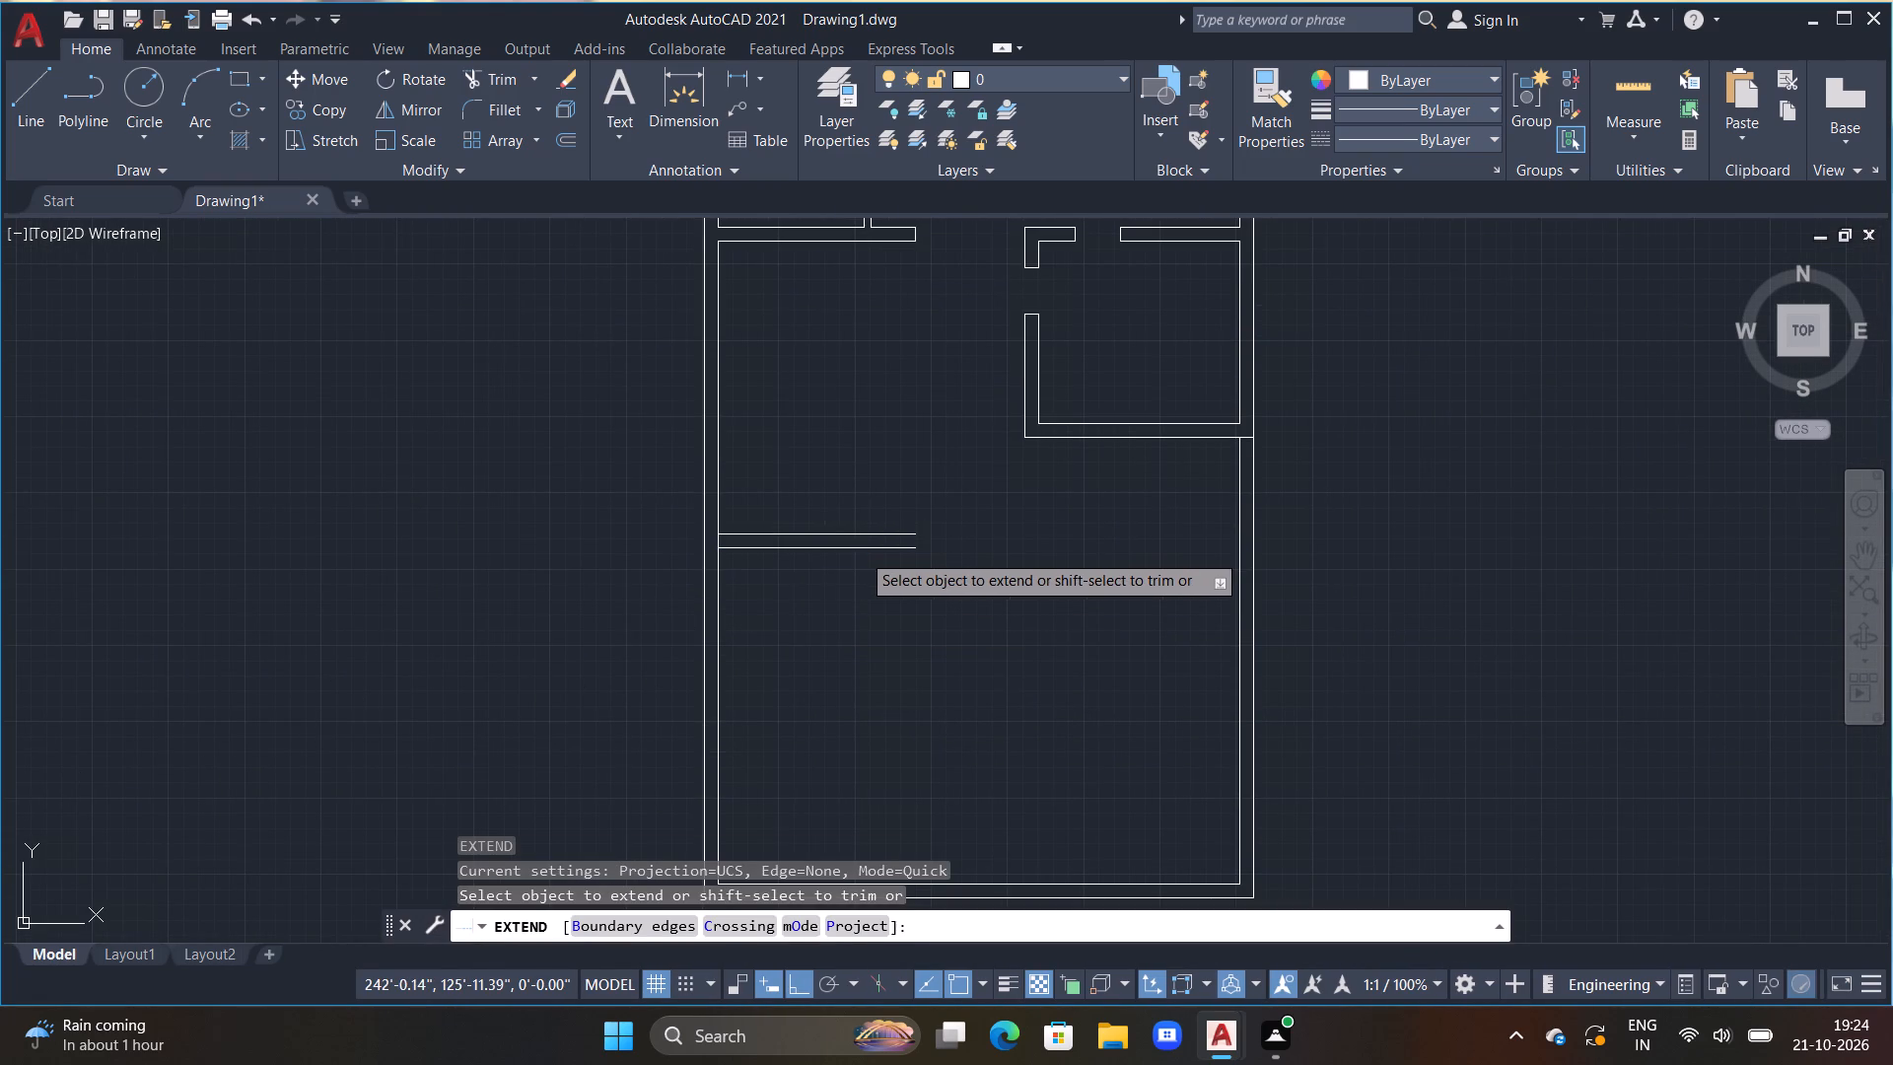
left_click(896, 552)
left_click(901, 550)
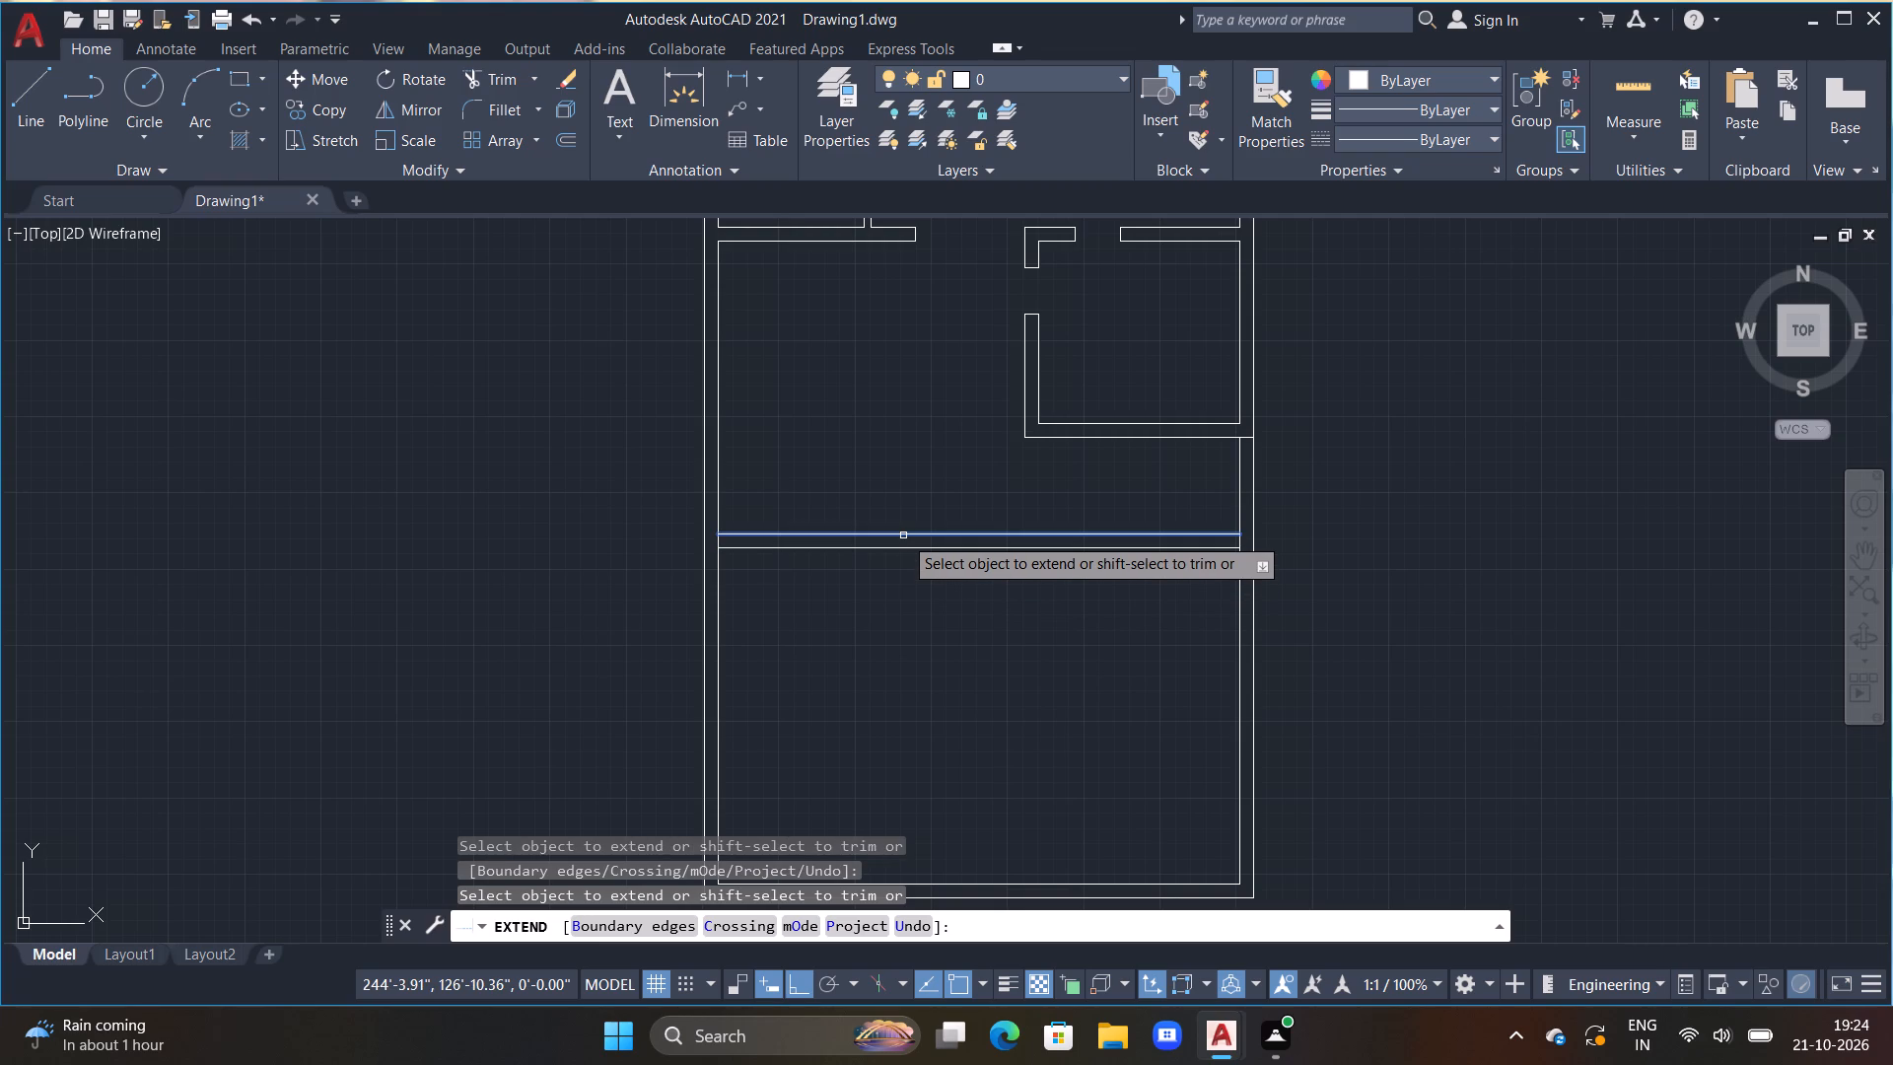
double_click(903, 535)
key("Escape")
key("Escape")
scroll(919, 628, "down", 1)
key("Escape")
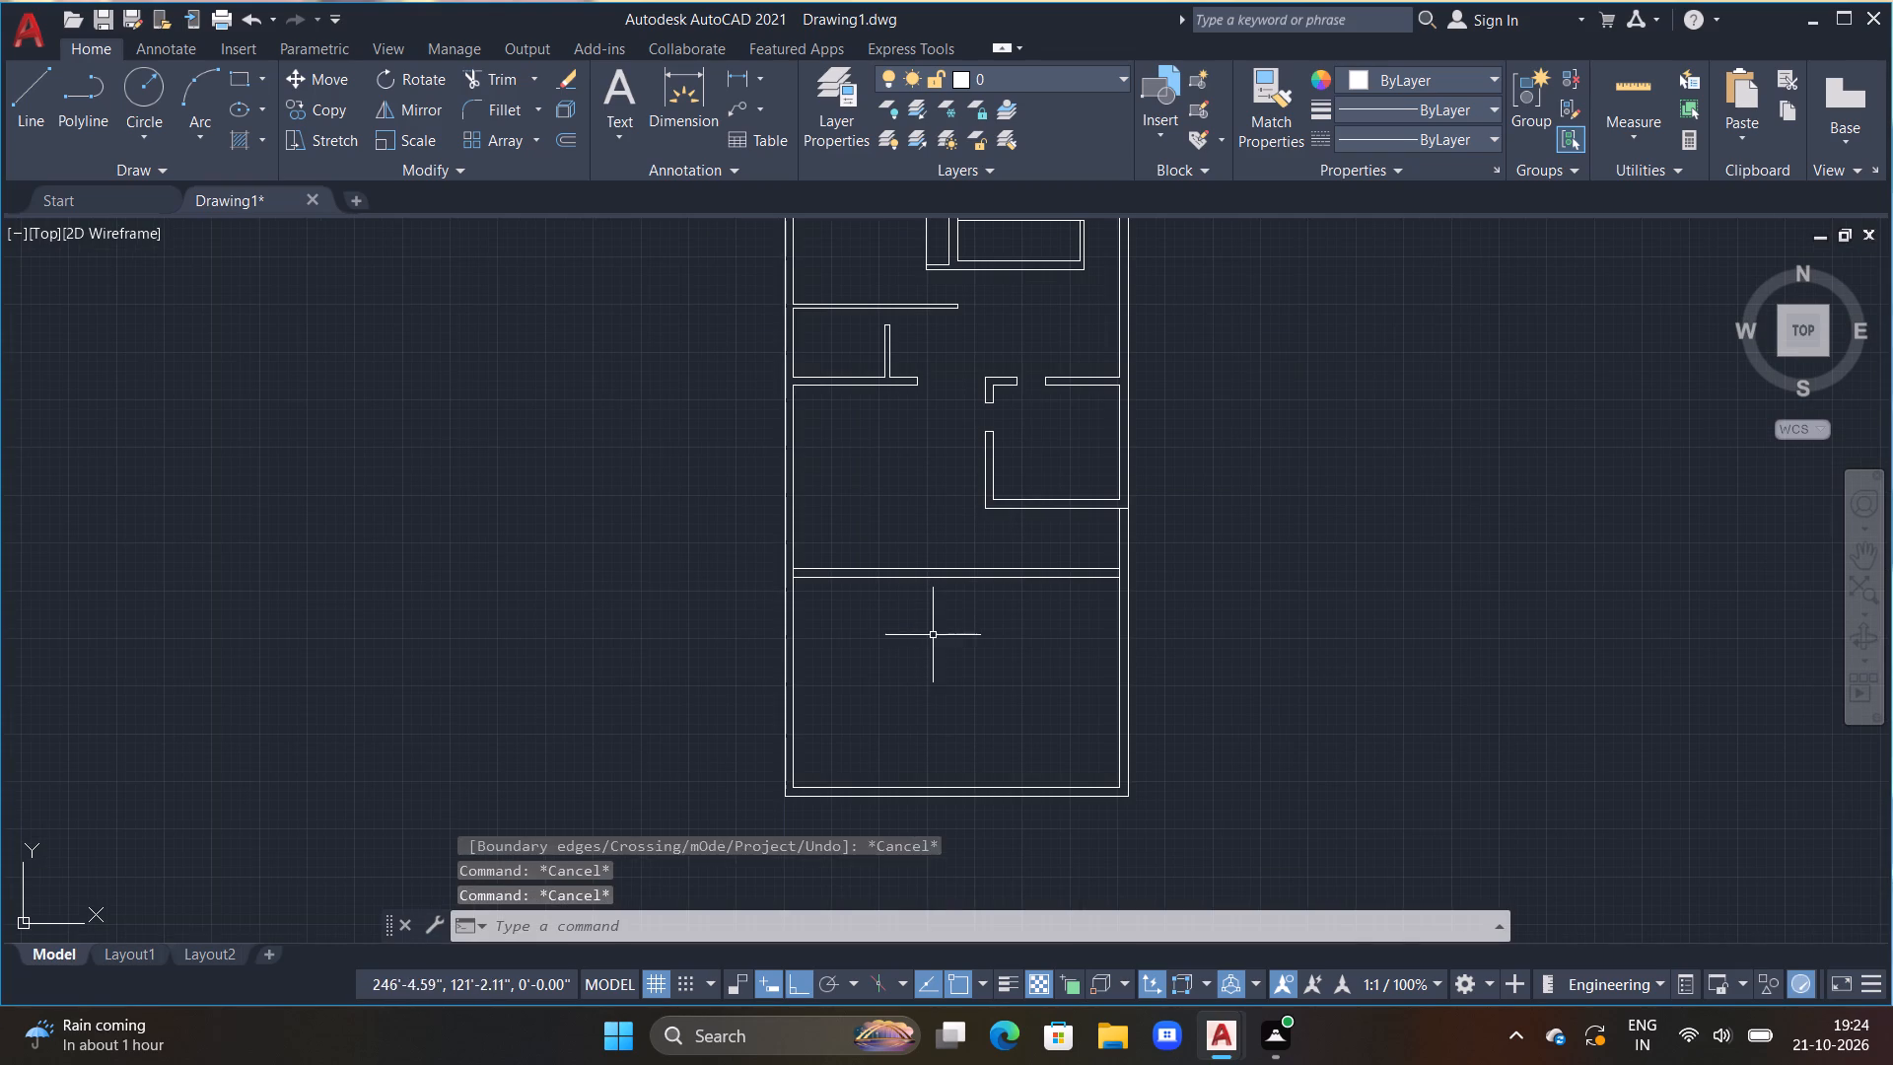
key("Escape")
key("Escape")
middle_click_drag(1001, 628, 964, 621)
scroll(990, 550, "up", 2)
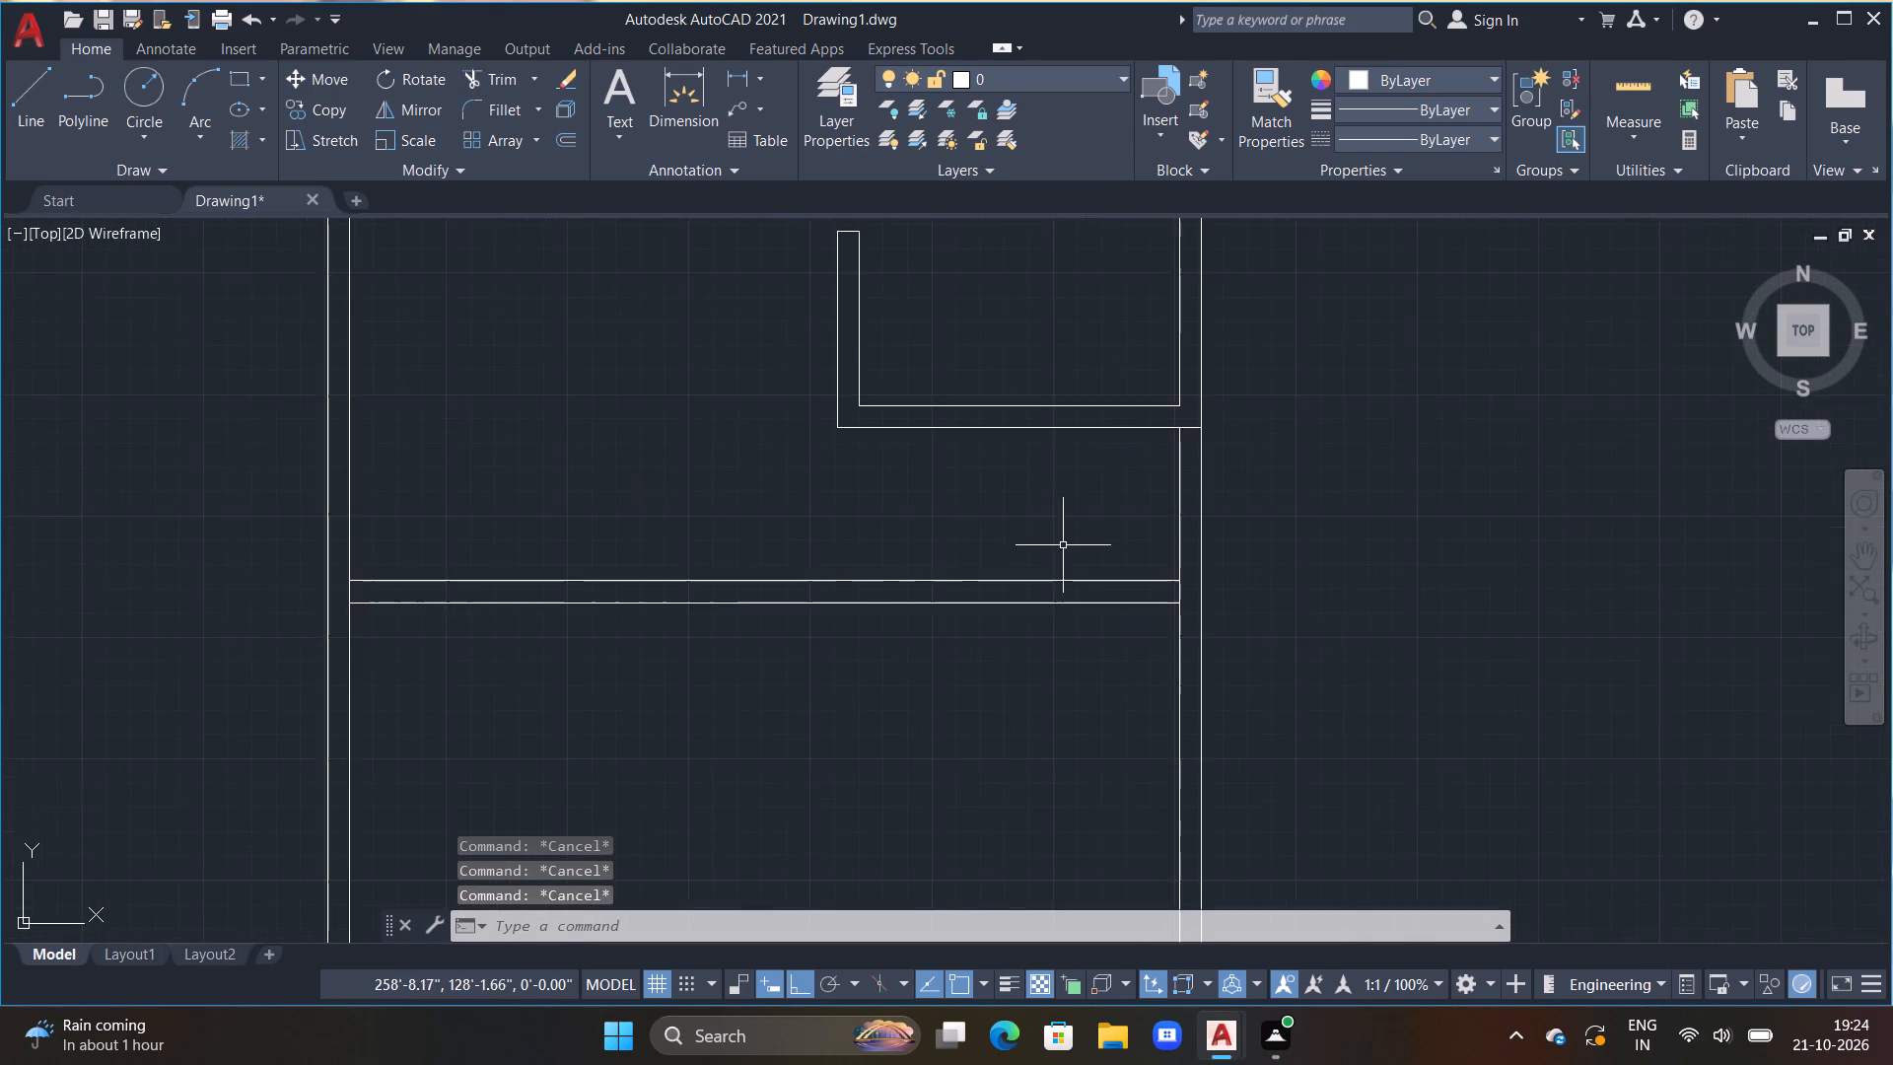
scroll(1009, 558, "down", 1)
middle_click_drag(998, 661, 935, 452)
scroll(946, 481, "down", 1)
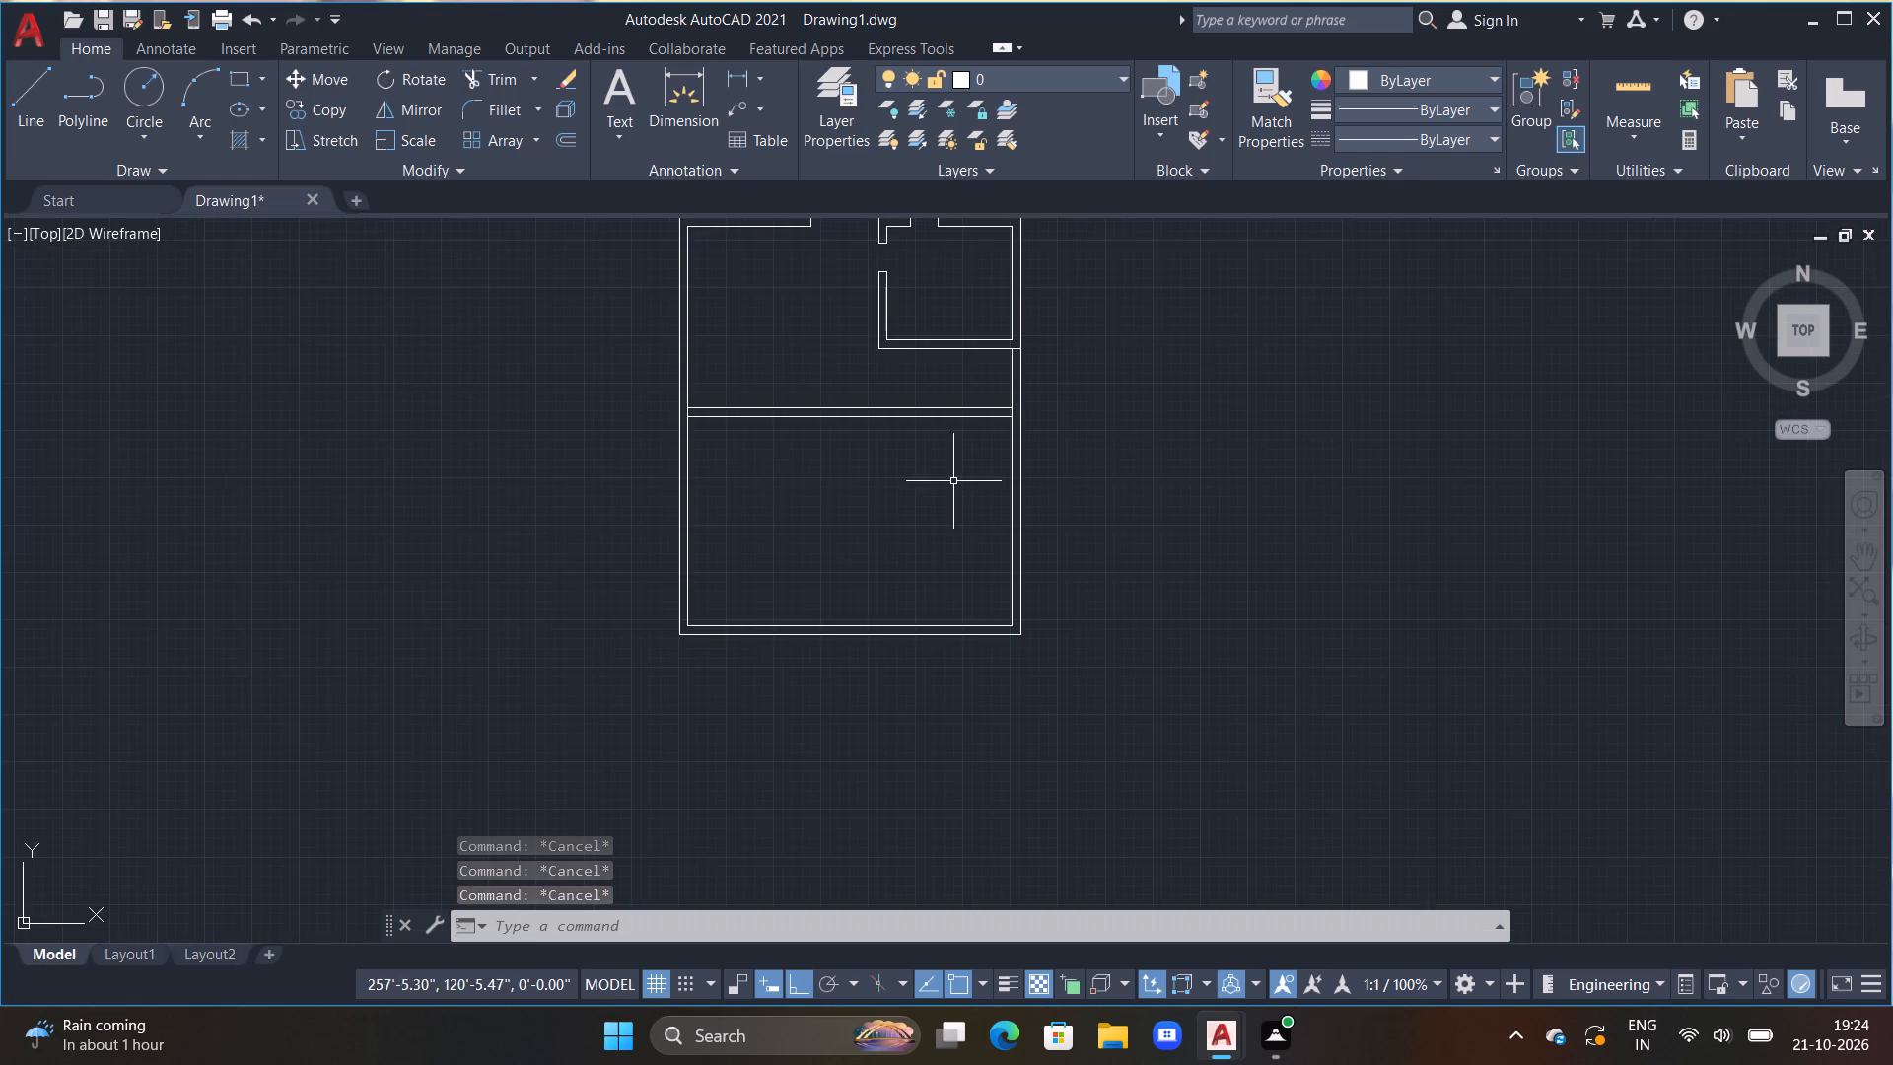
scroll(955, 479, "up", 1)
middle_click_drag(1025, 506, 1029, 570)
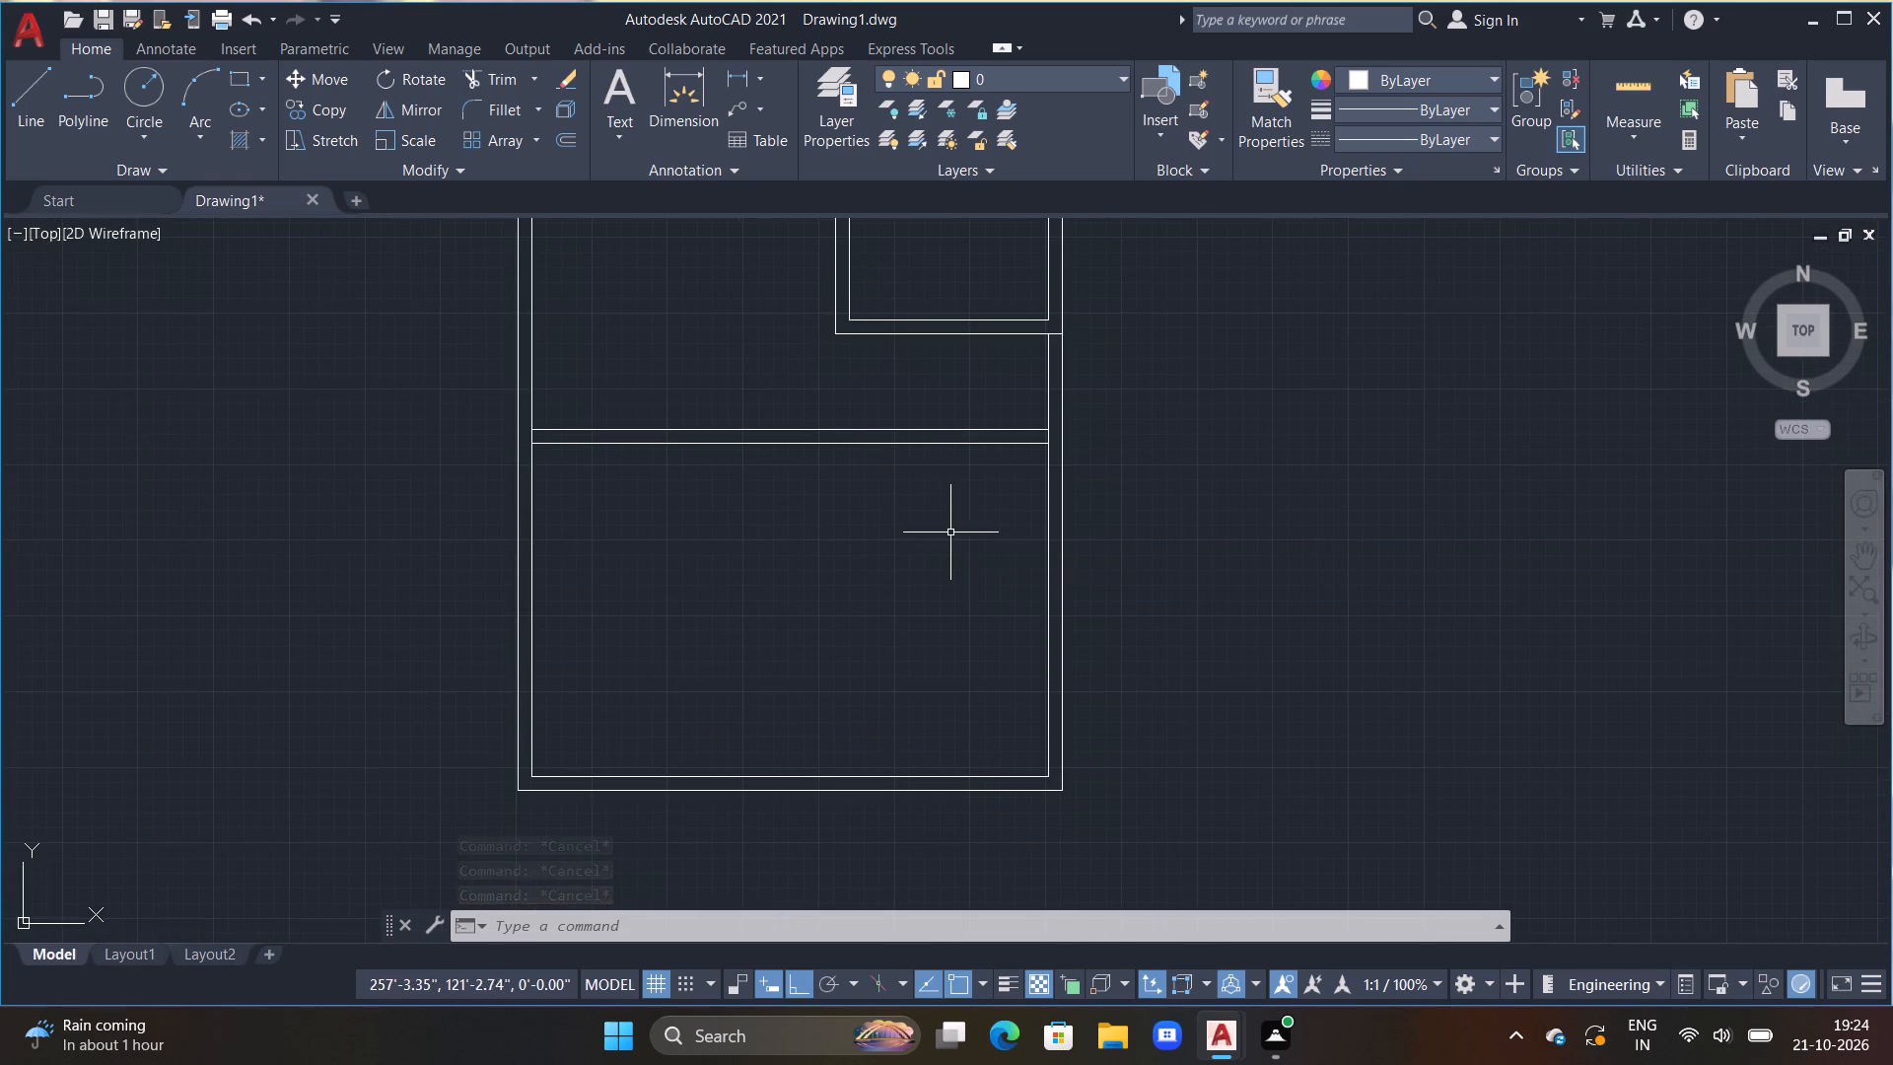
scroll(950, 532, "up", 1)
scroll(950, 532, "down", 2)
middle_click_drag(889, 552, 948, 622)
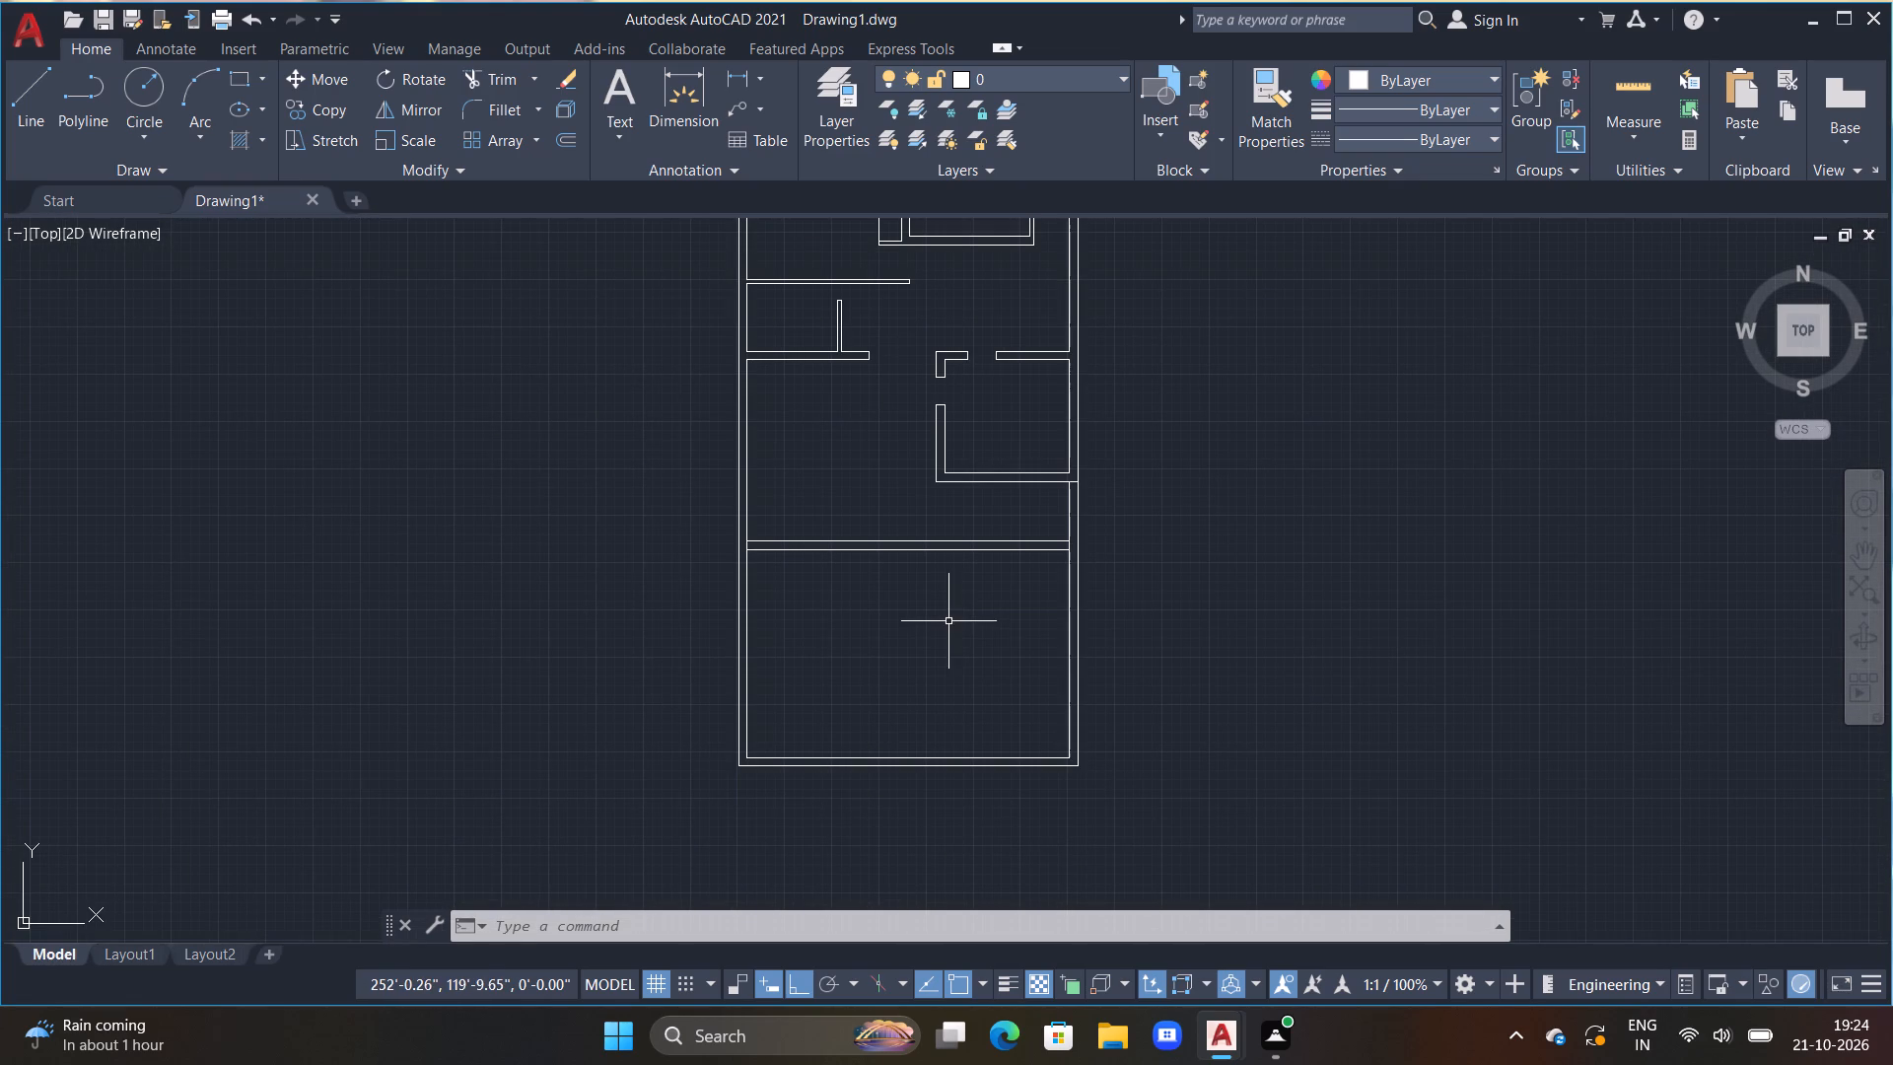
Offset the inner line of the left outer wall 13'6" inward to the right.
key("Escape")
type("OFF")
key("space")
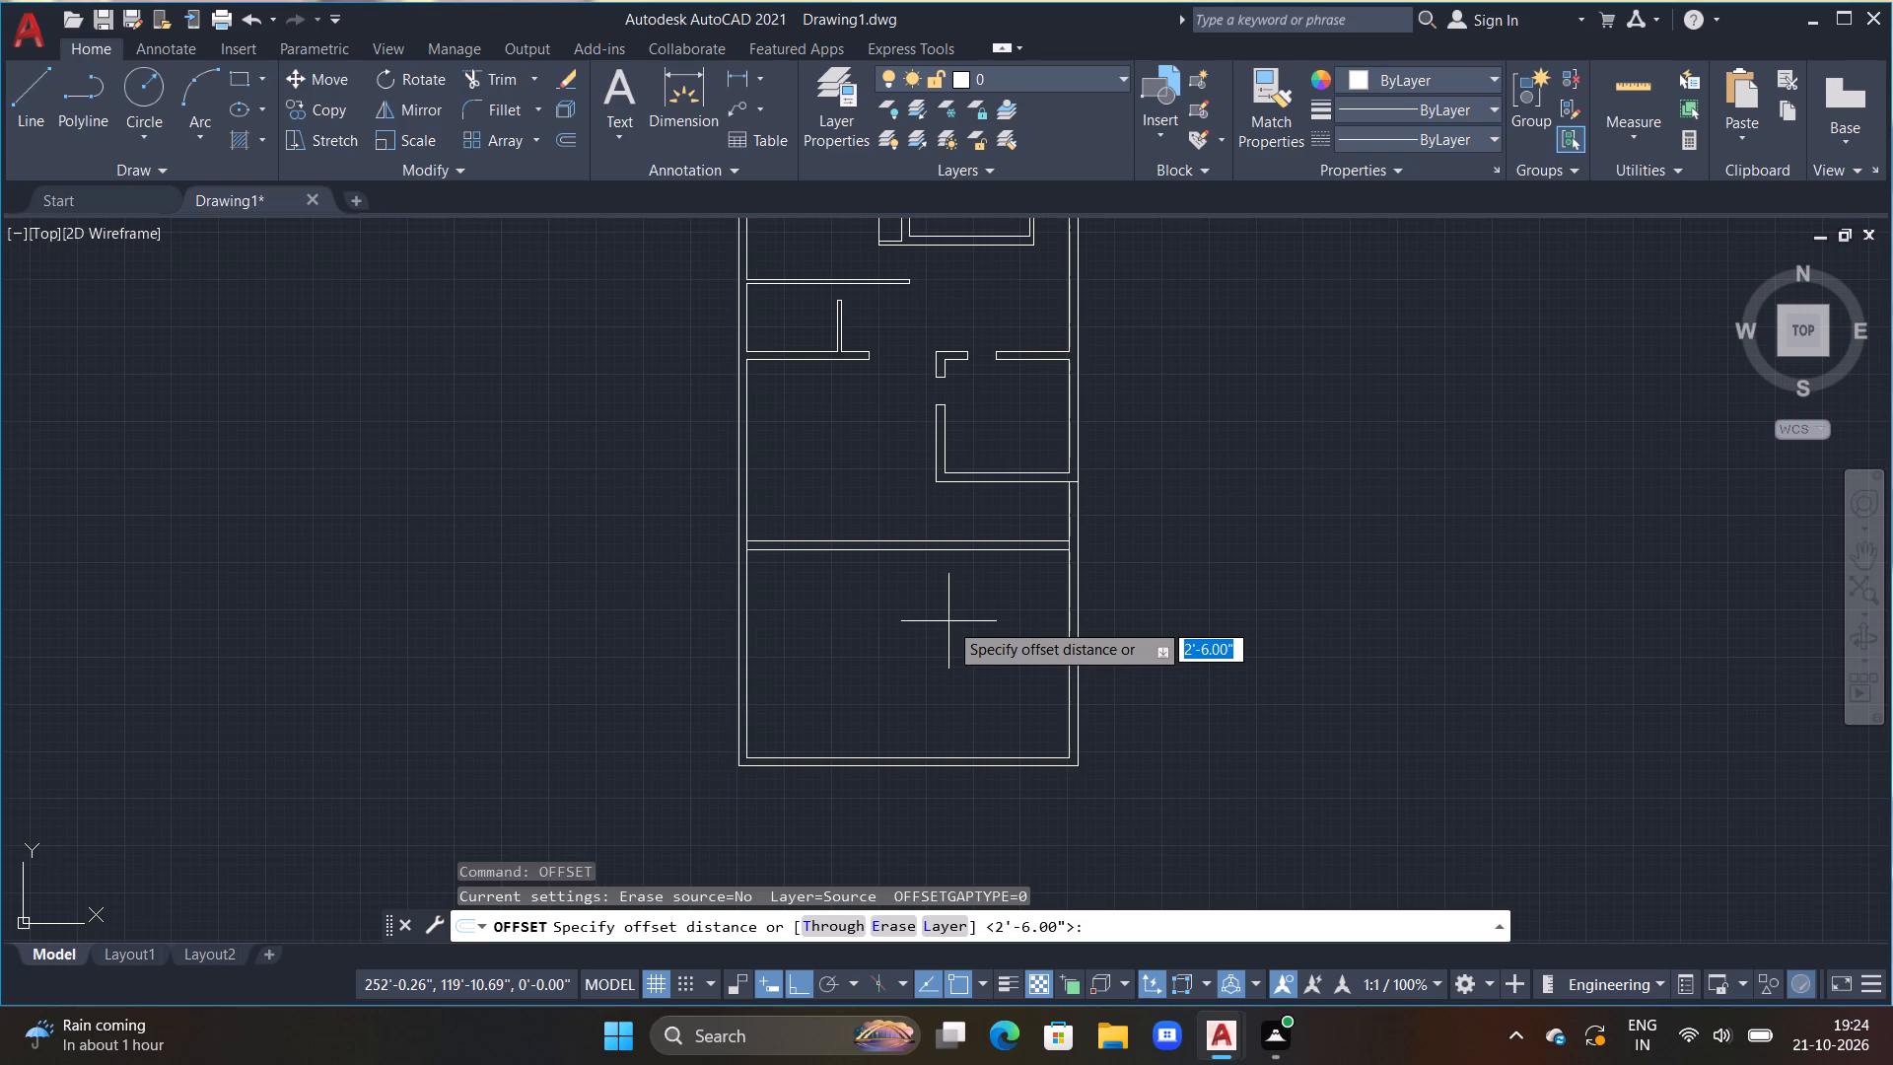
type("13")
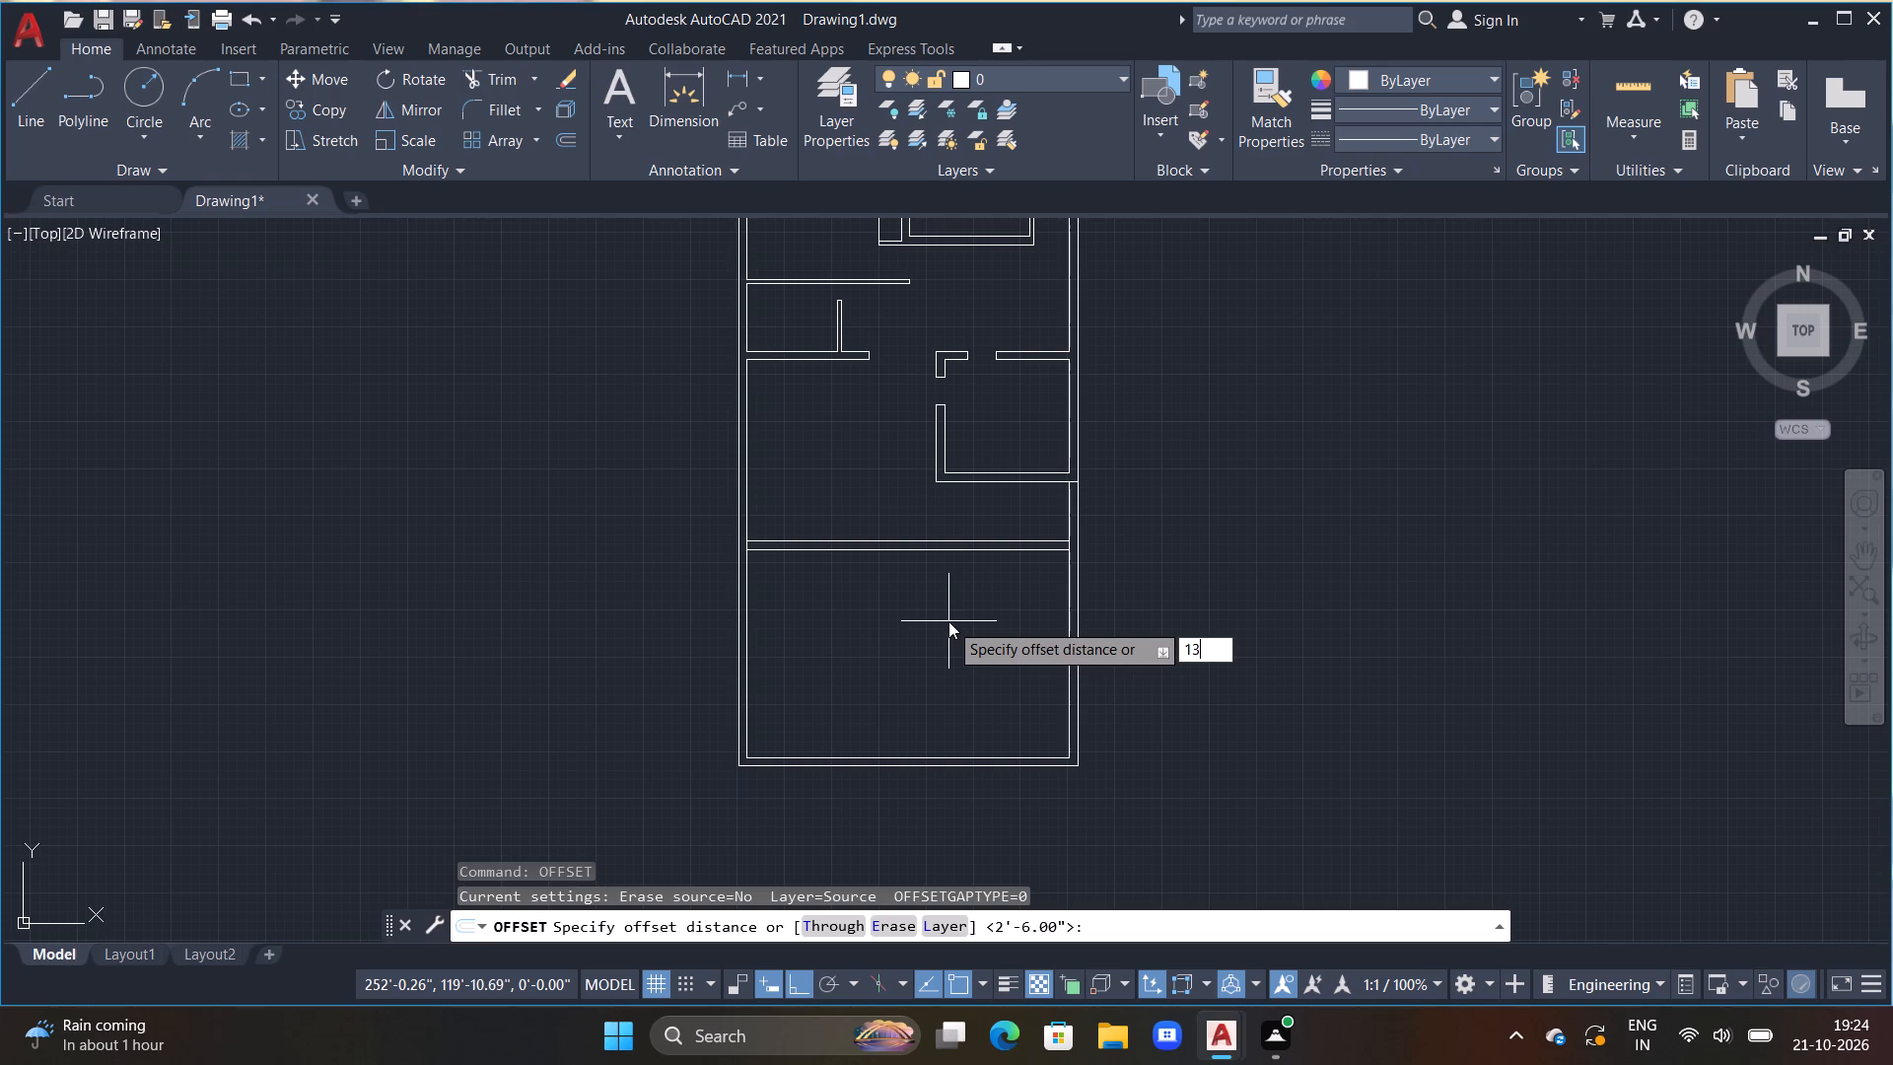
type("'6\"")
key("Return")
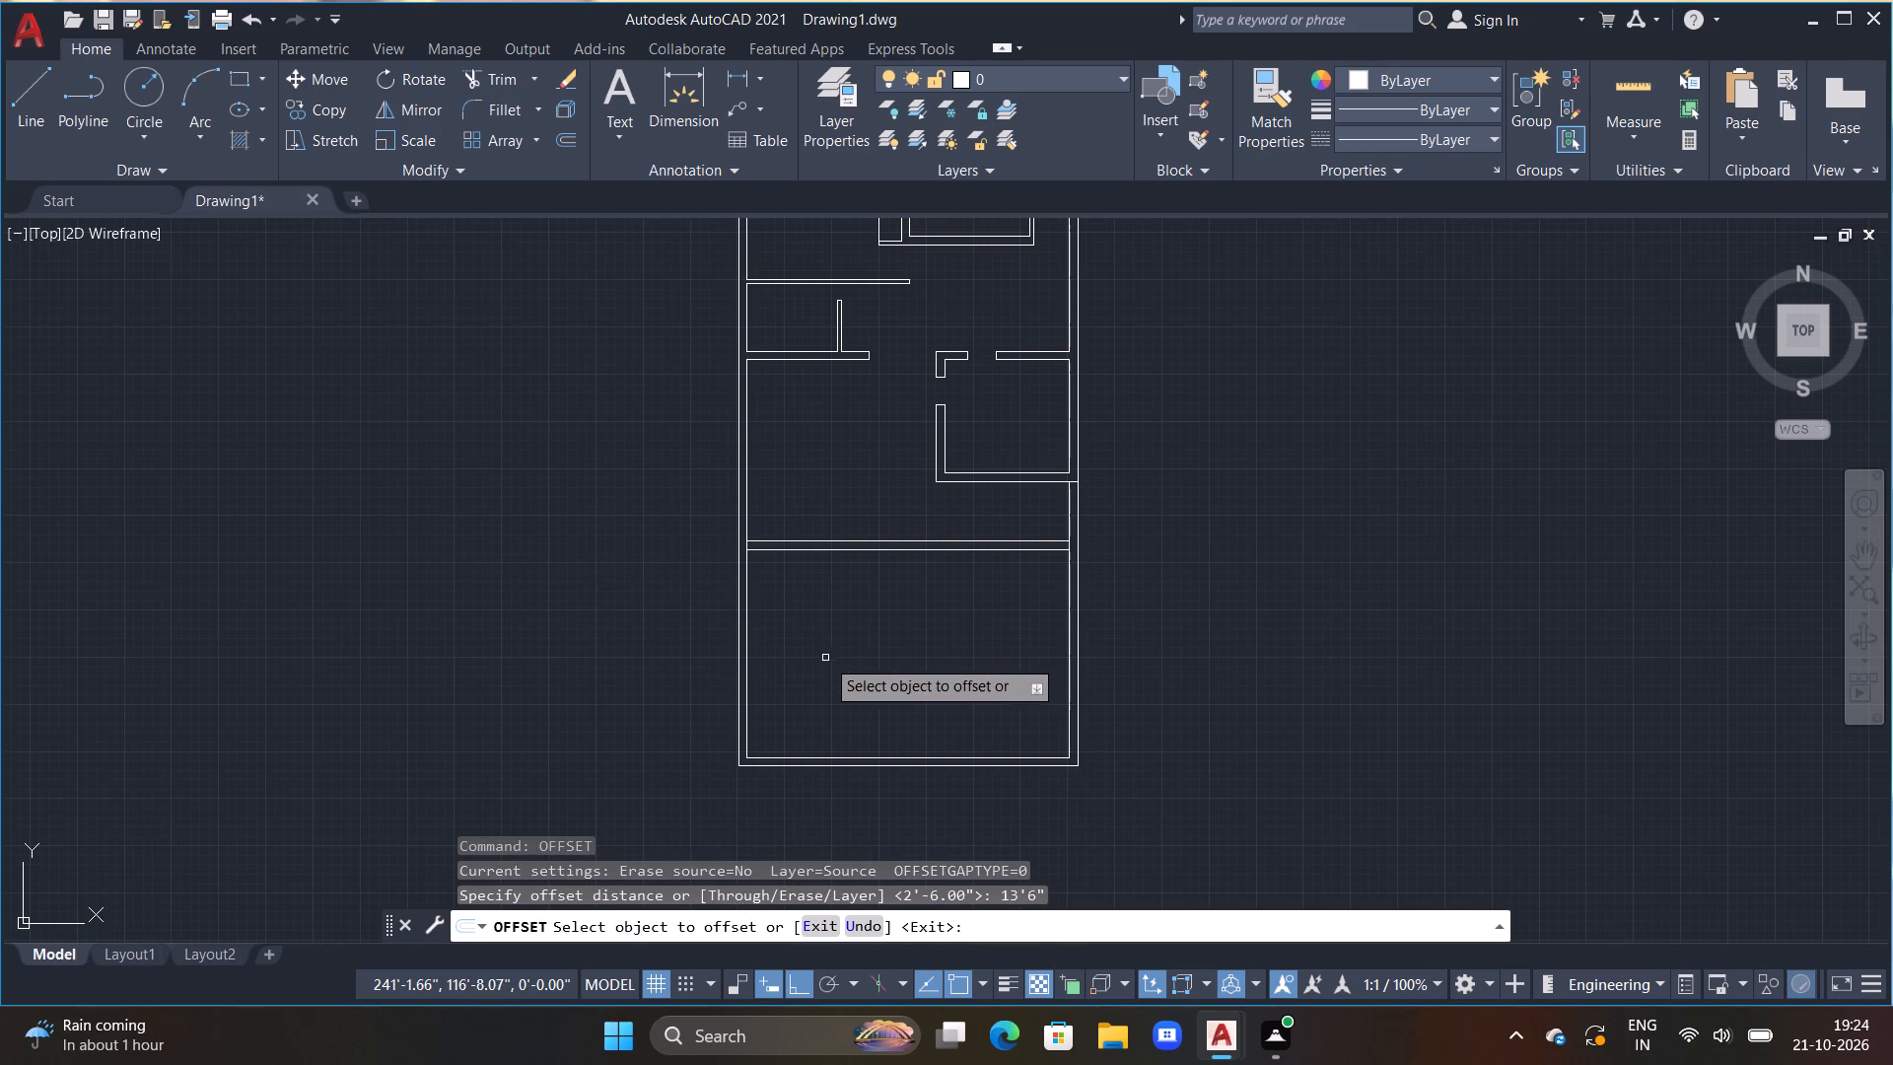
left_click(746, 654)
left_click_drag(751, 656, 767, 661)
key("ctrl+z")
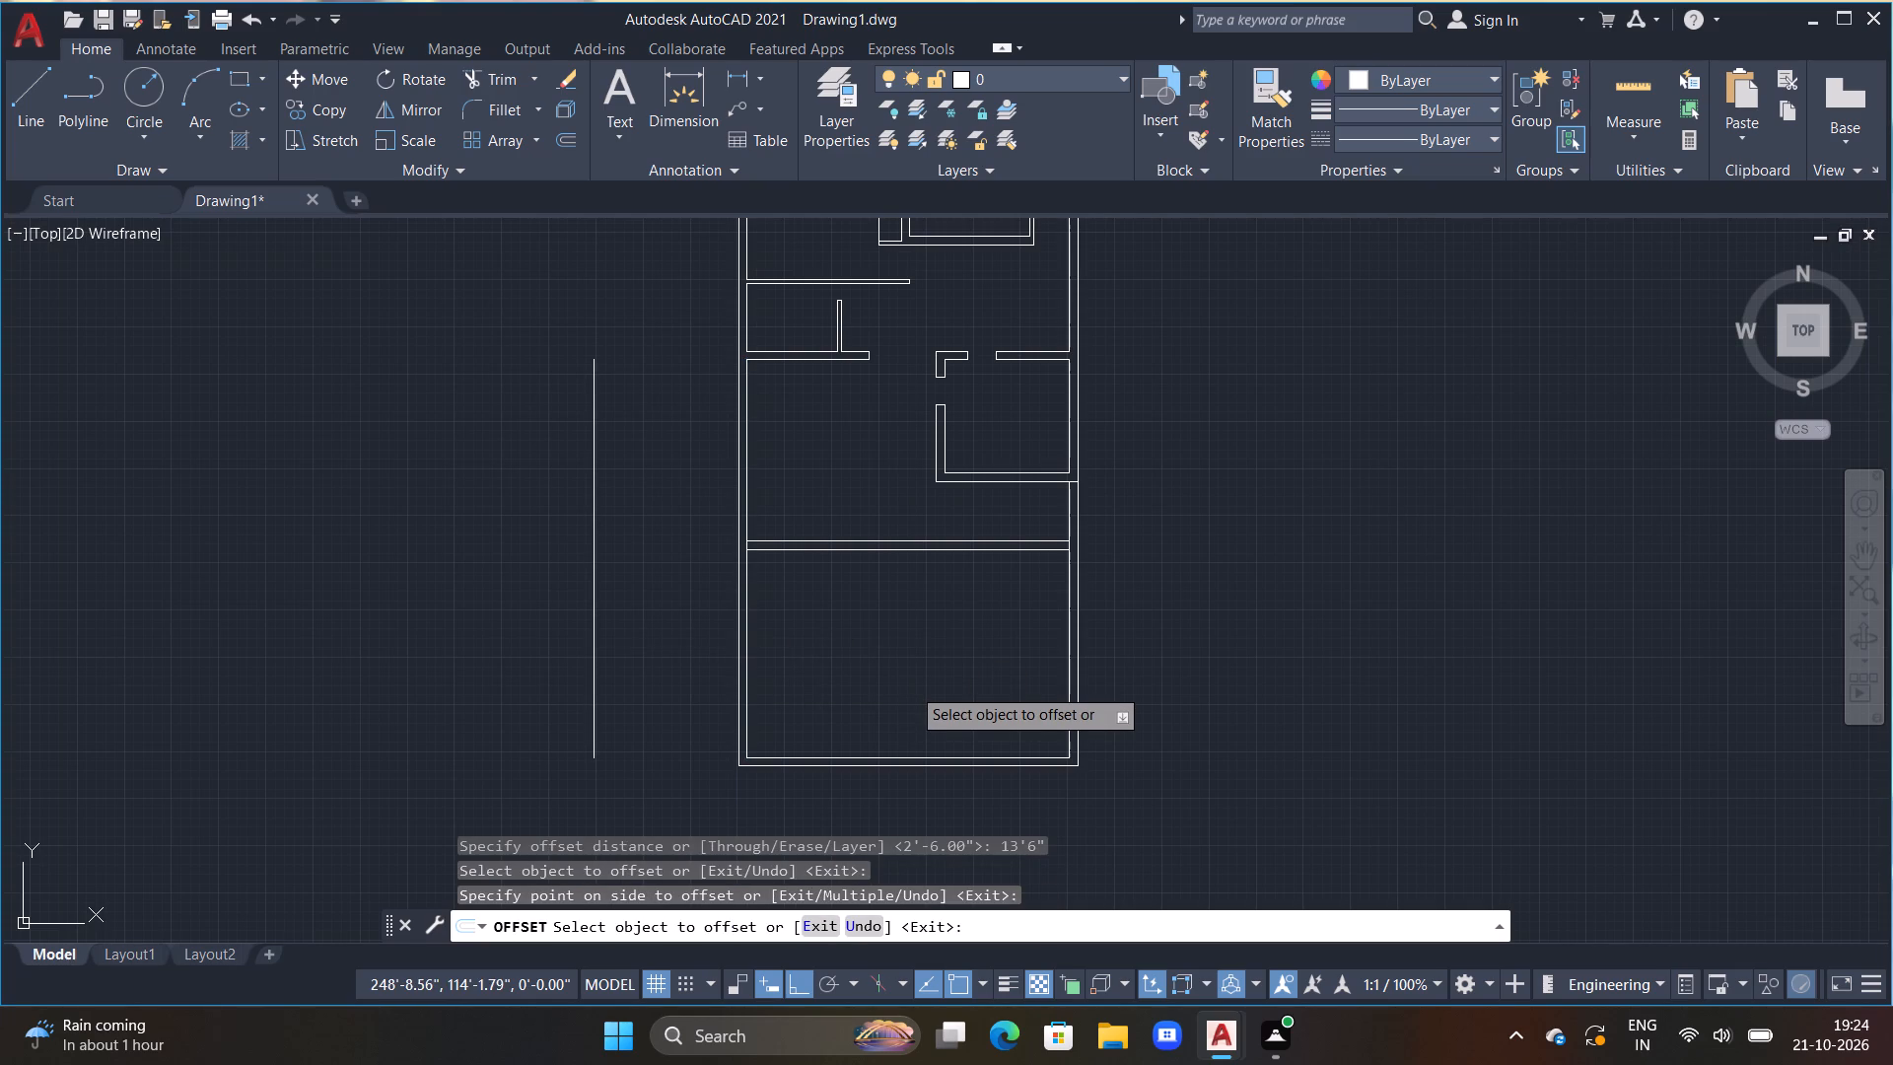
left_click_drag(744, 644, 770, 647)
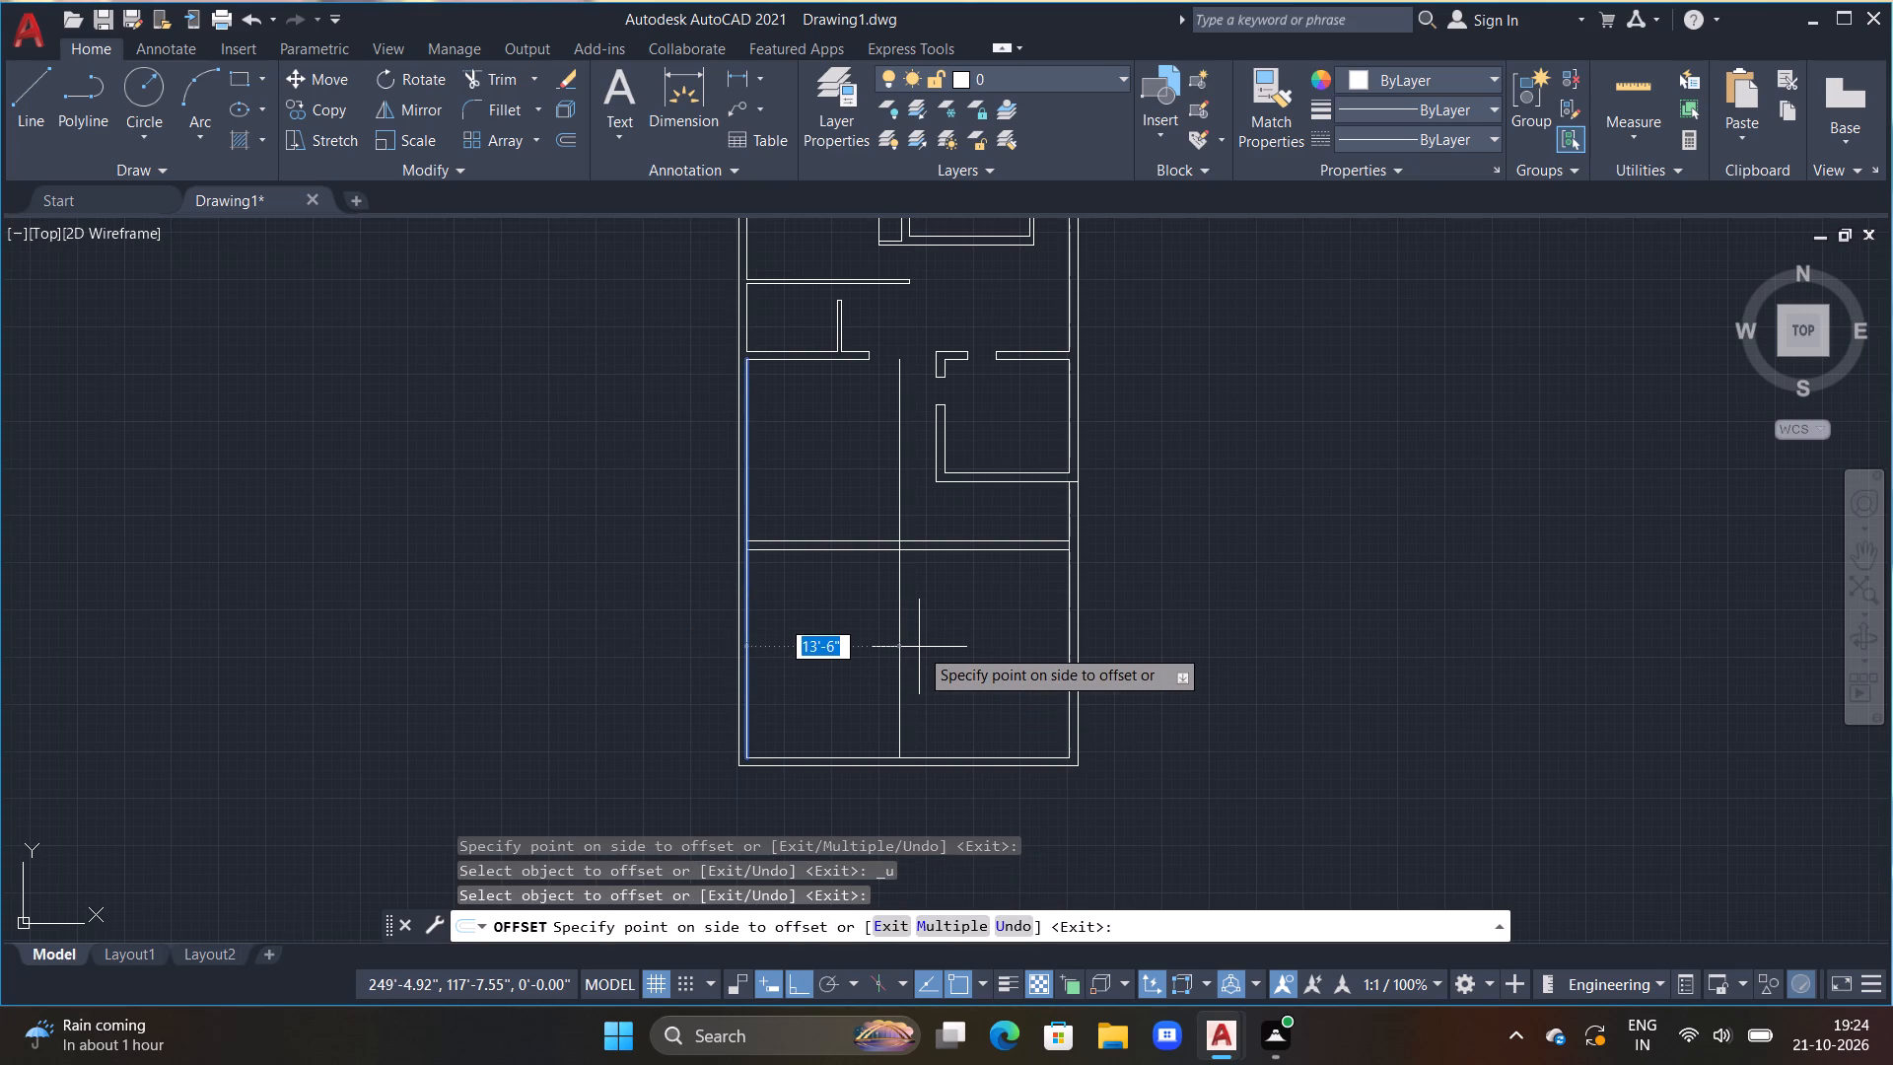
left_click(919, 647)
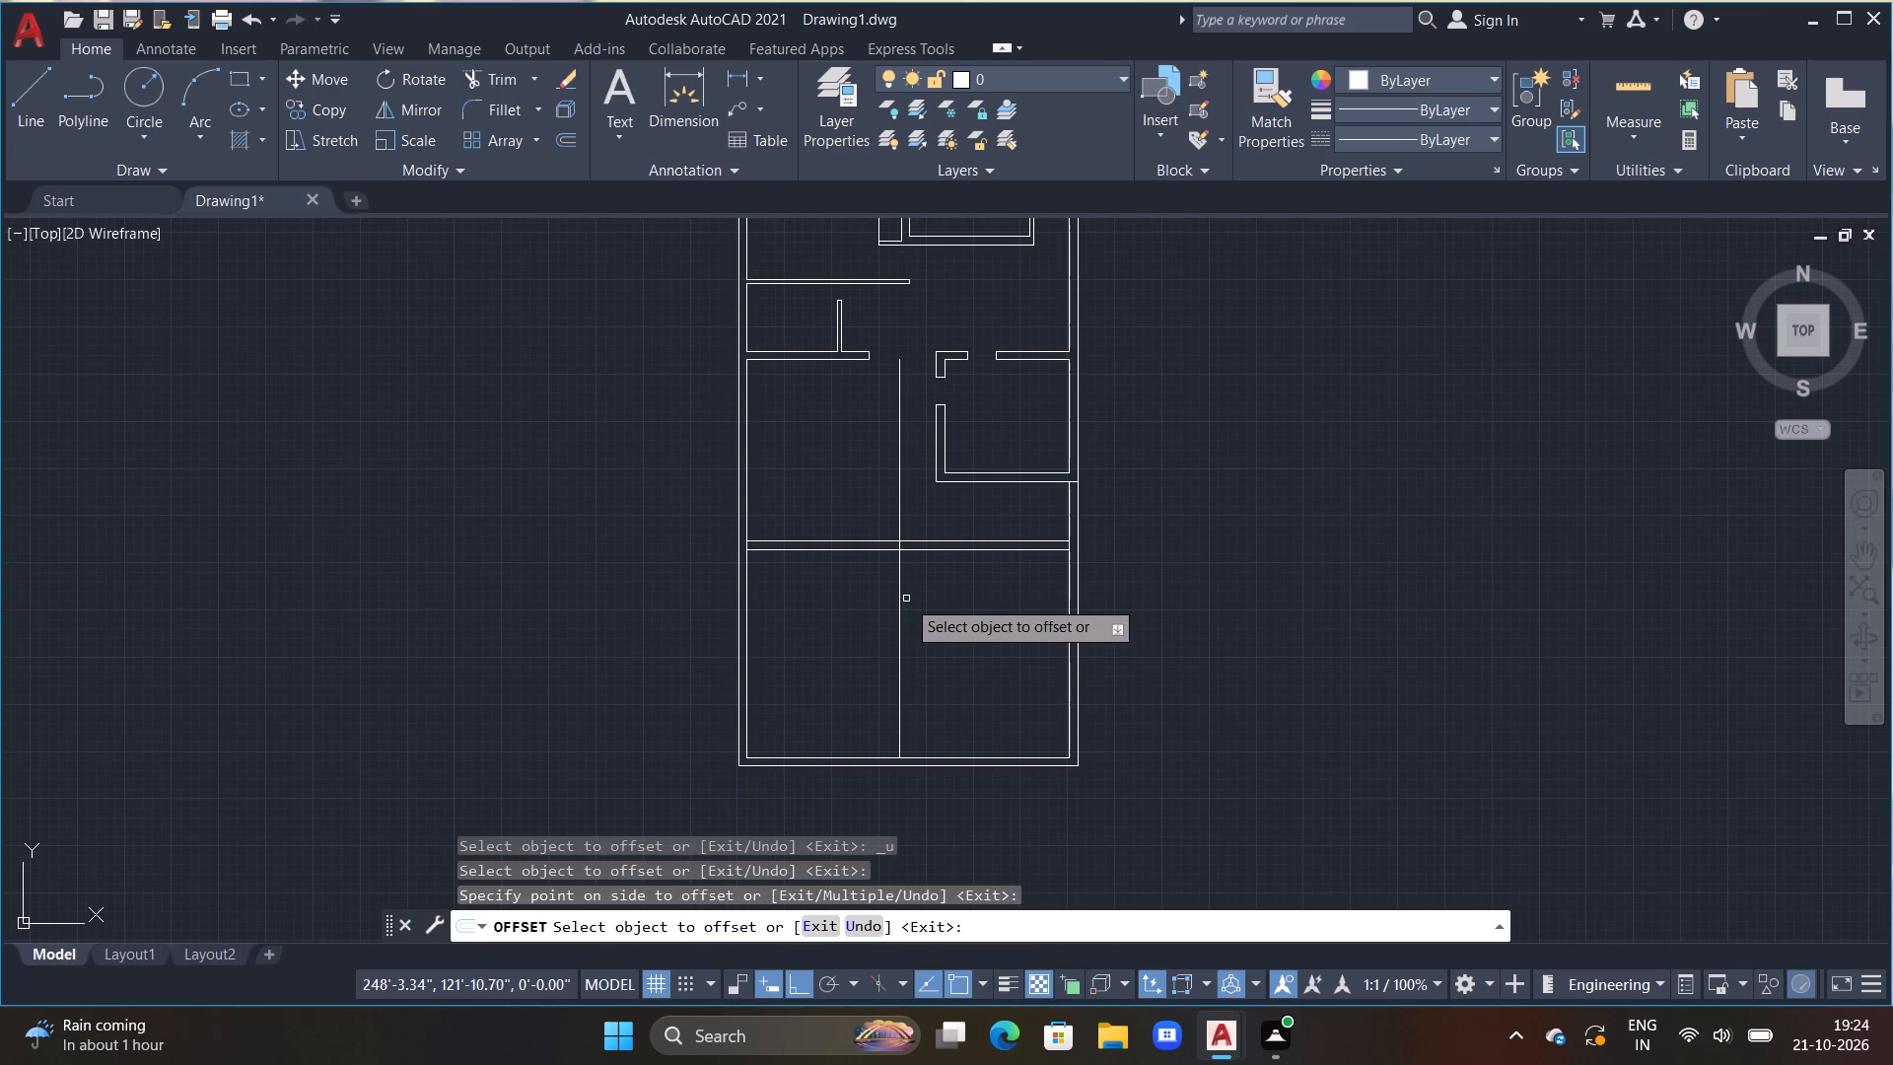
Offset the new vertical line 9" rightward to form a vertical partition.
left_click(899, 592)
type("9\"")
key("Return")
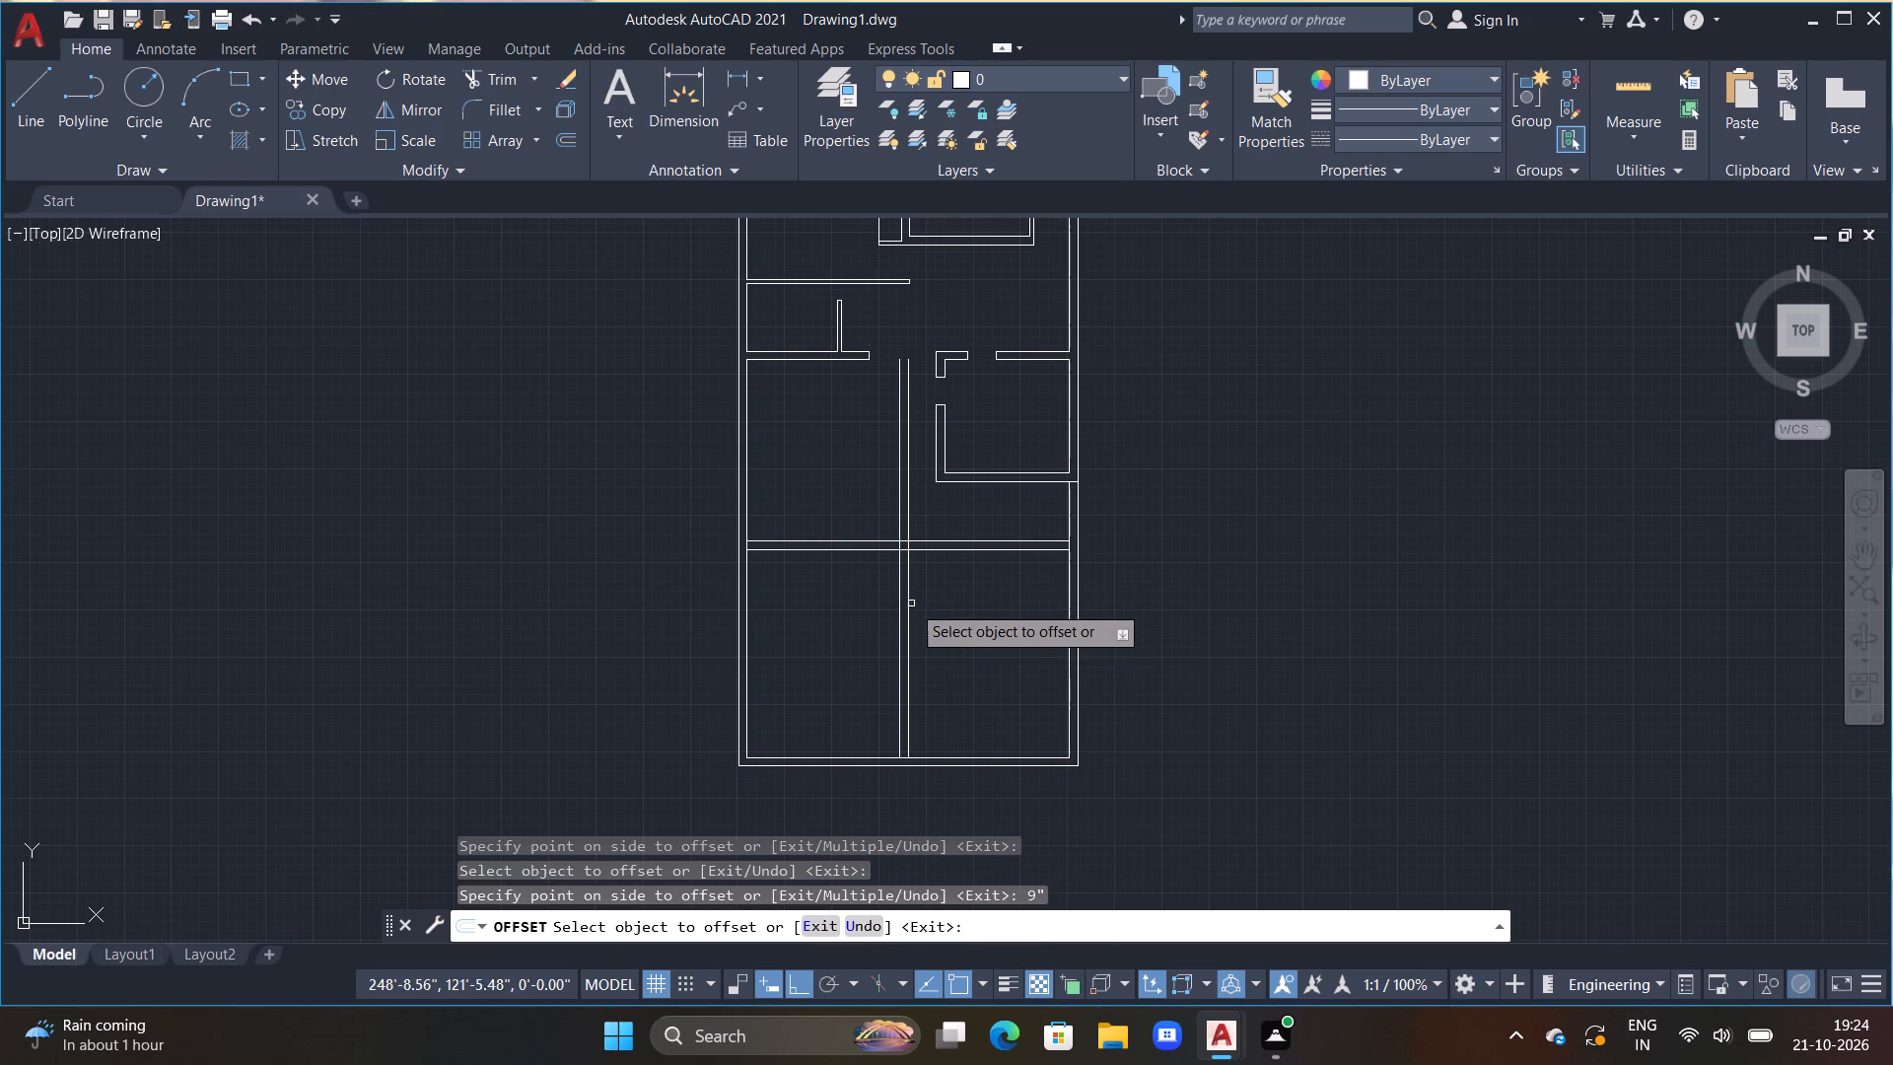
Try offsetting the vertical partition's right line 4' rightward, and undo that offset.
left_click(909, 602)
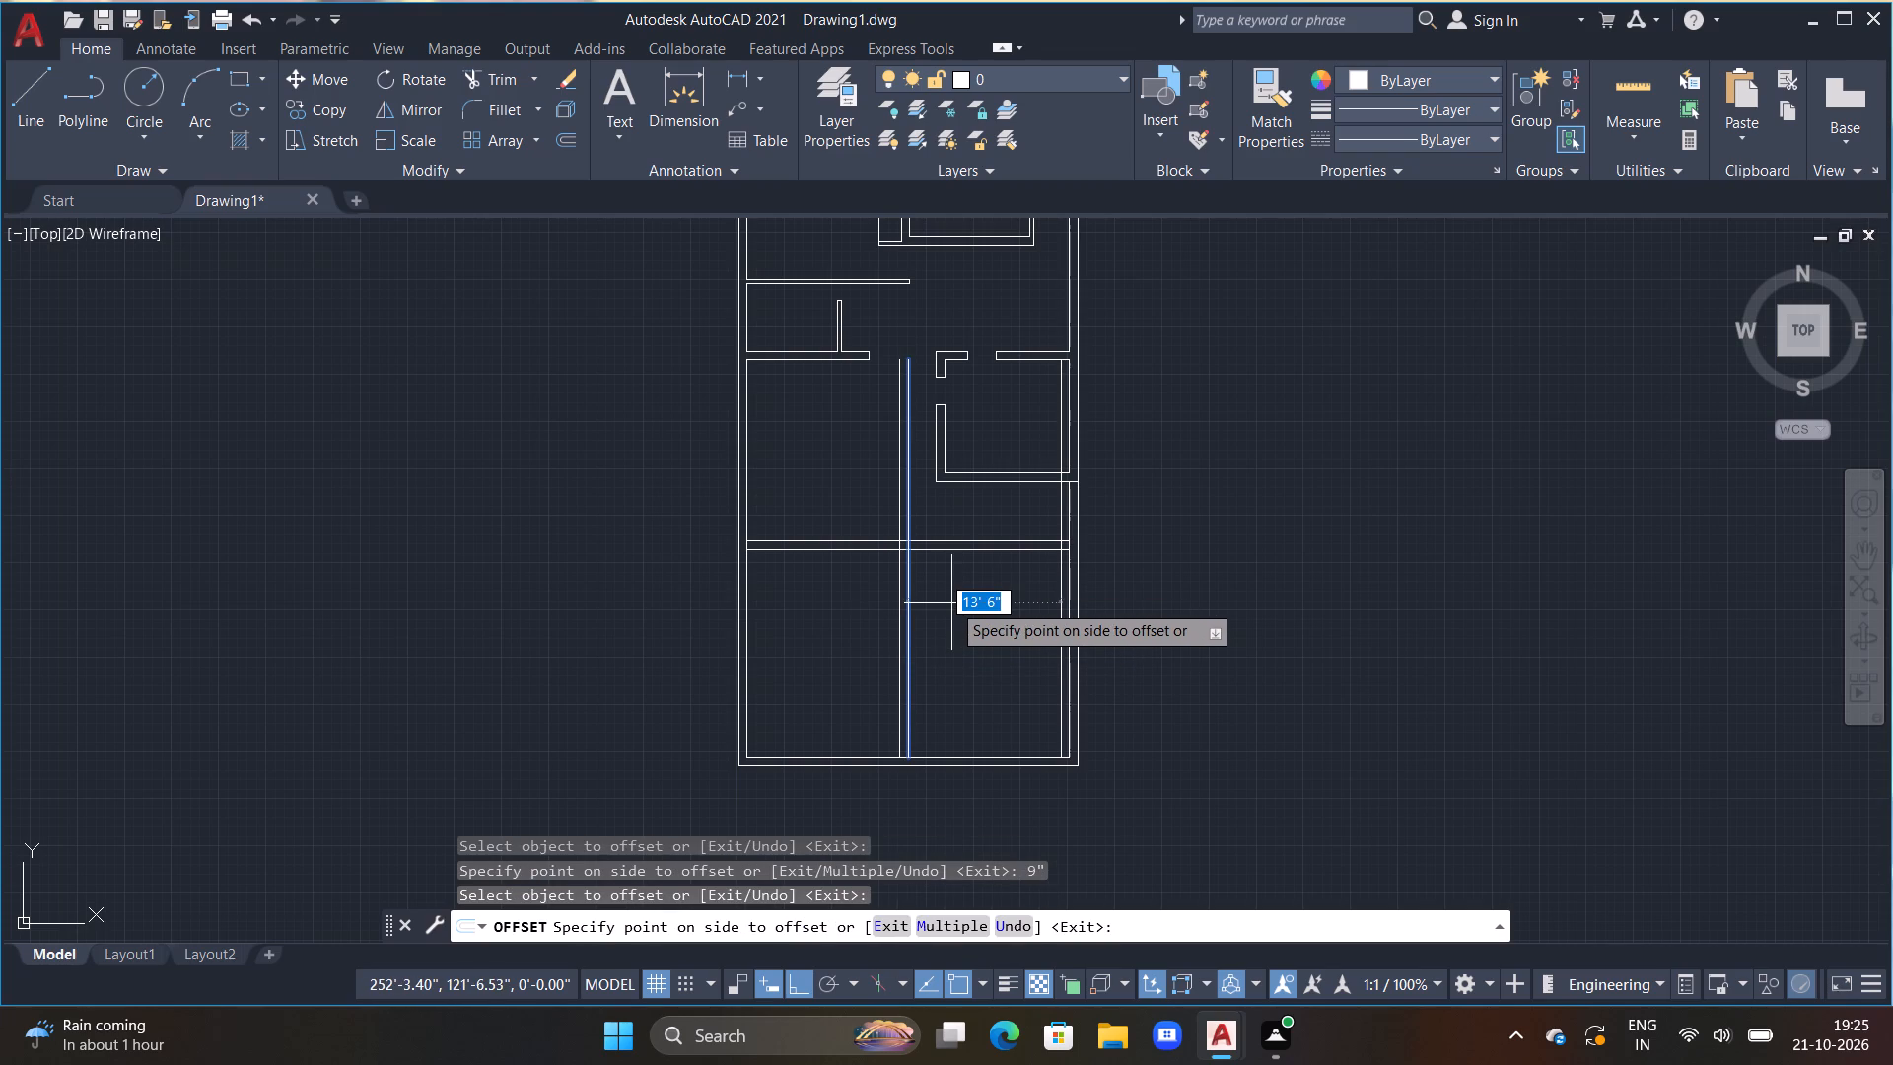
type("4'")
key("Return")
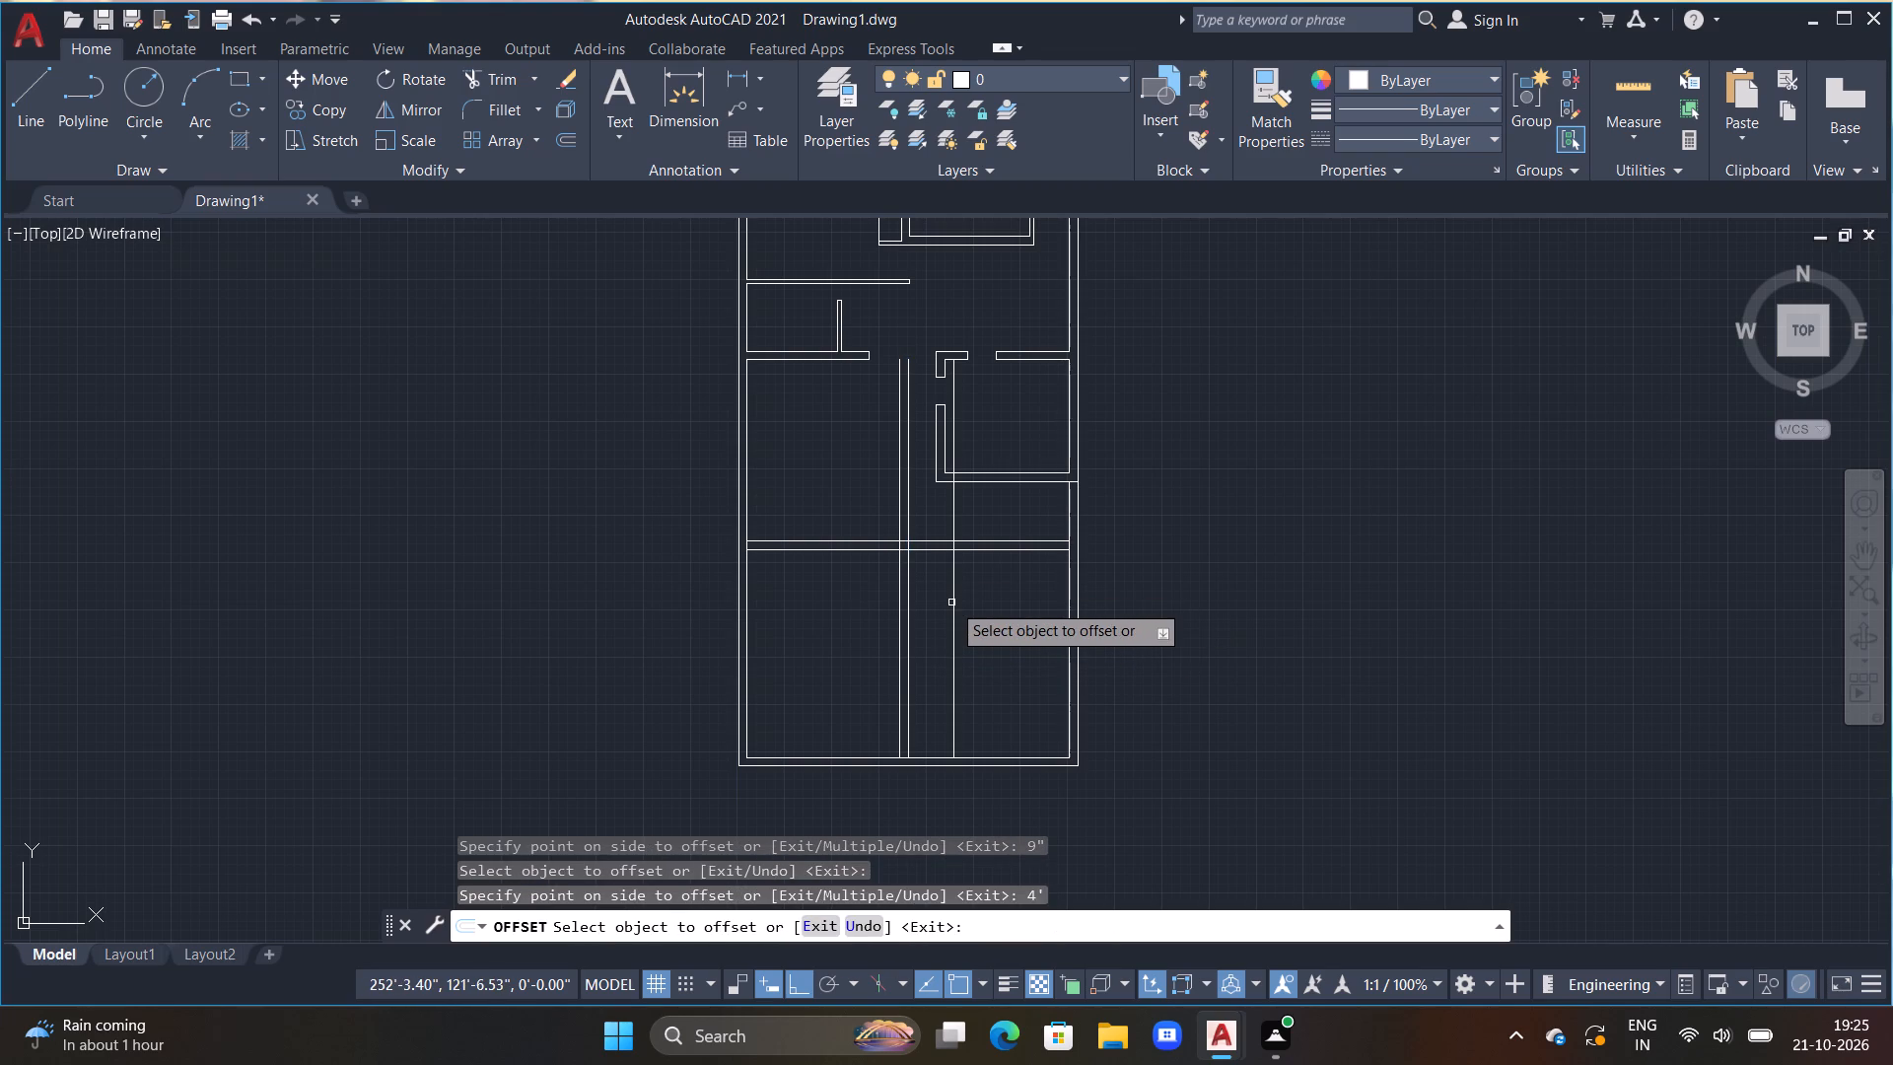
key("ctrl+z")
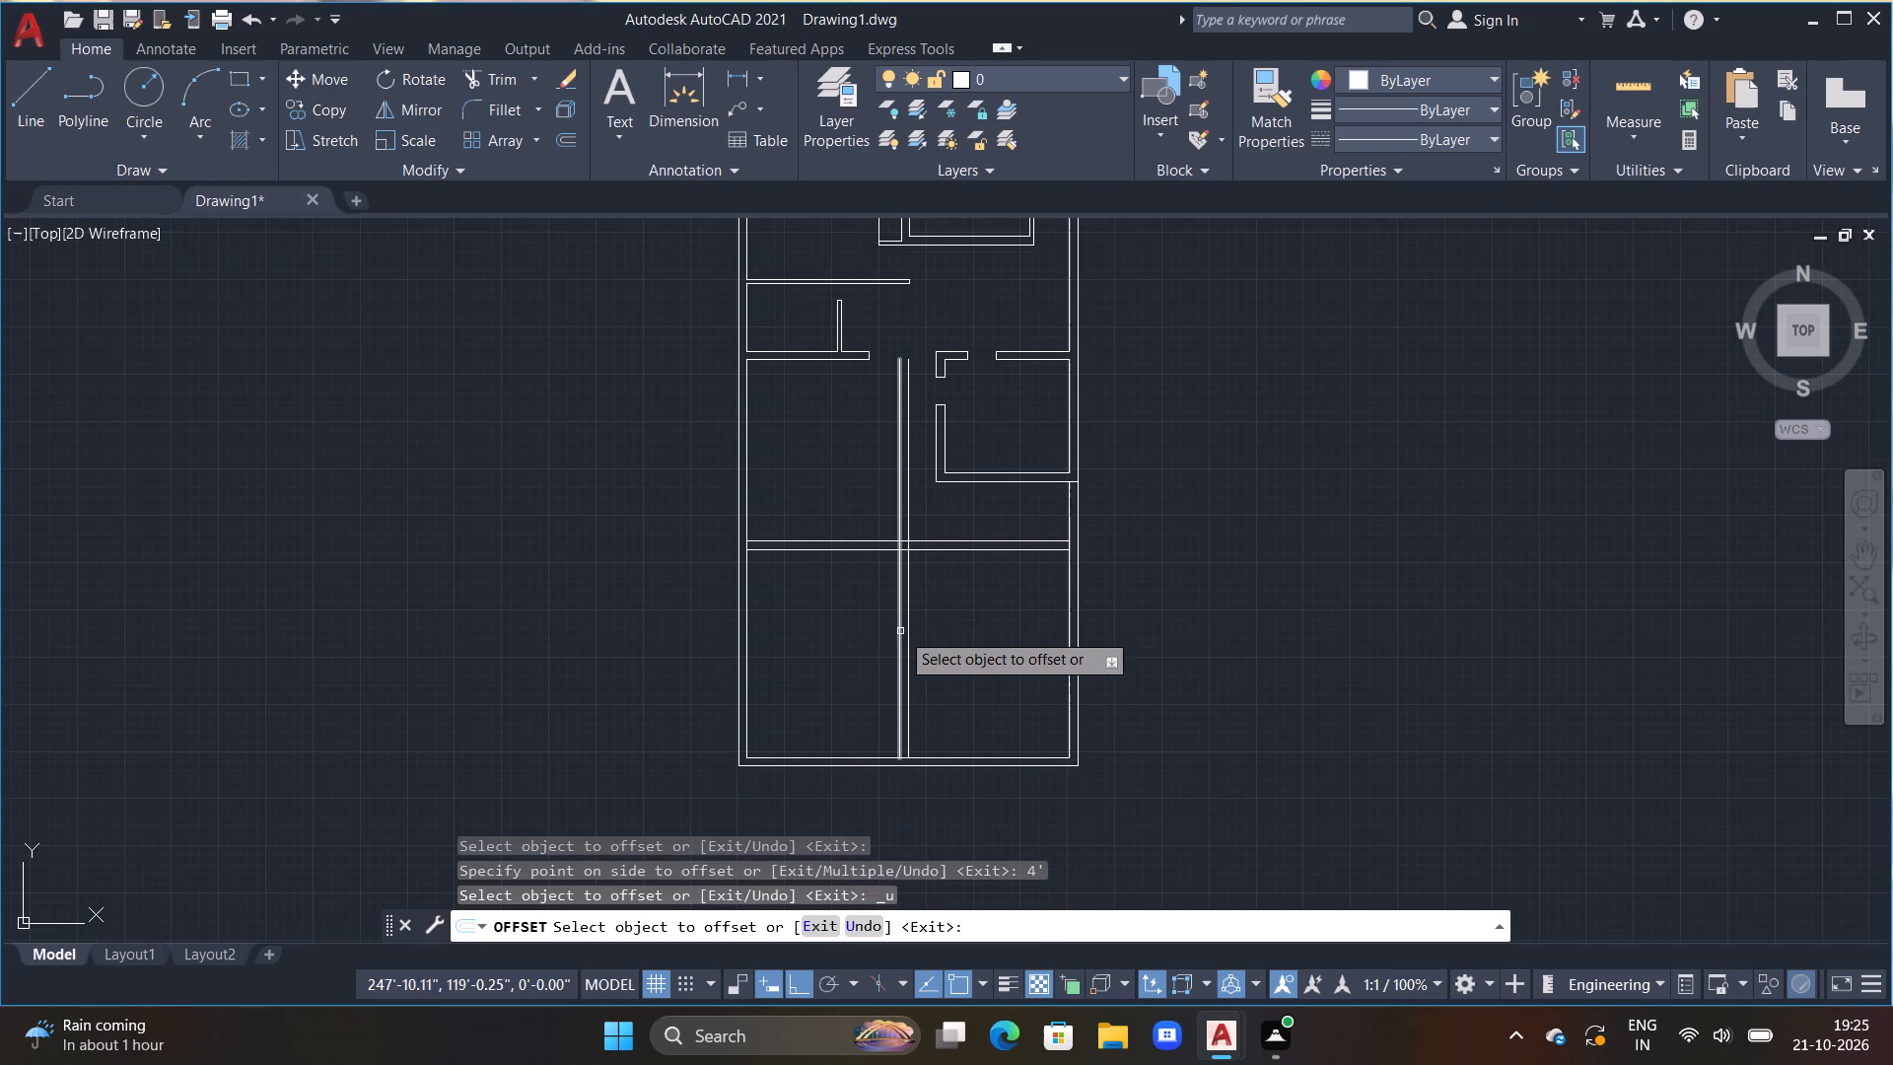
Offset the vertical partition's right line 9' rightward.
double_click(910, 635)
key("9")
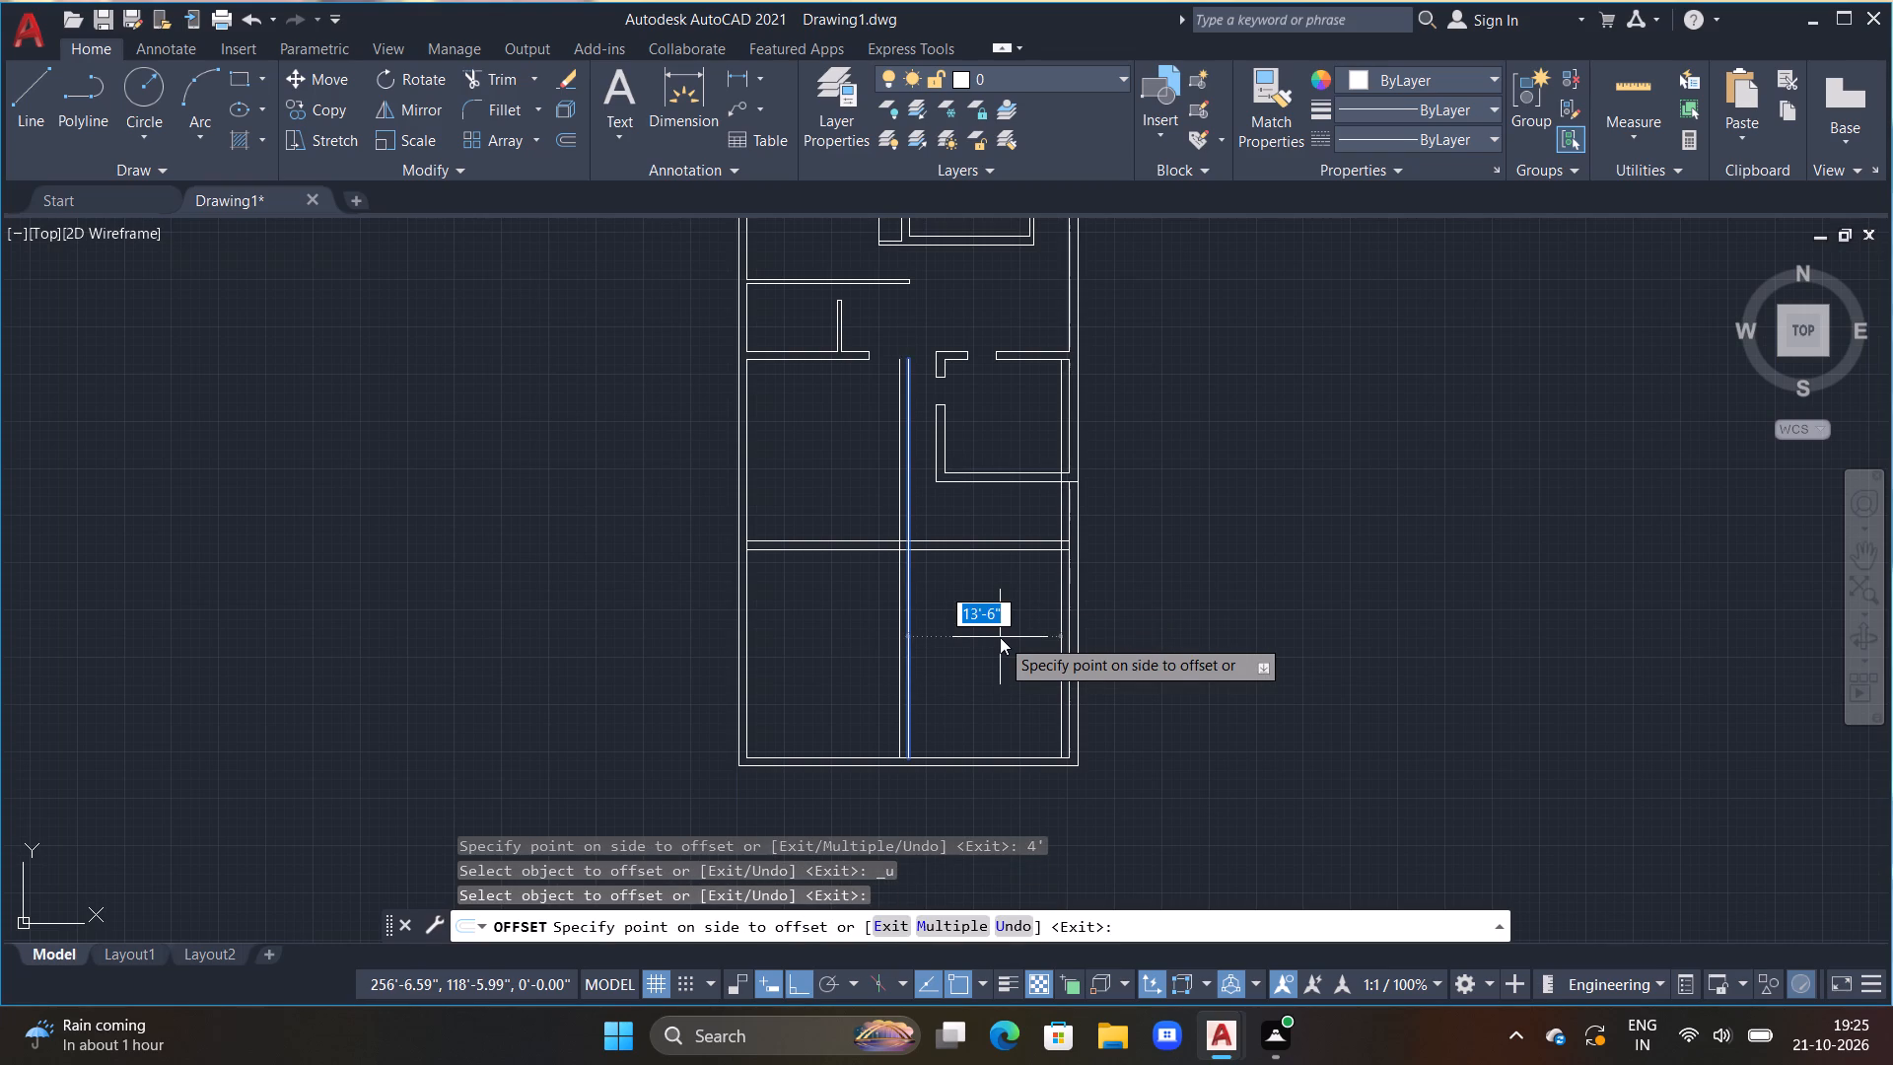
key("apostrophe")
key("Return")
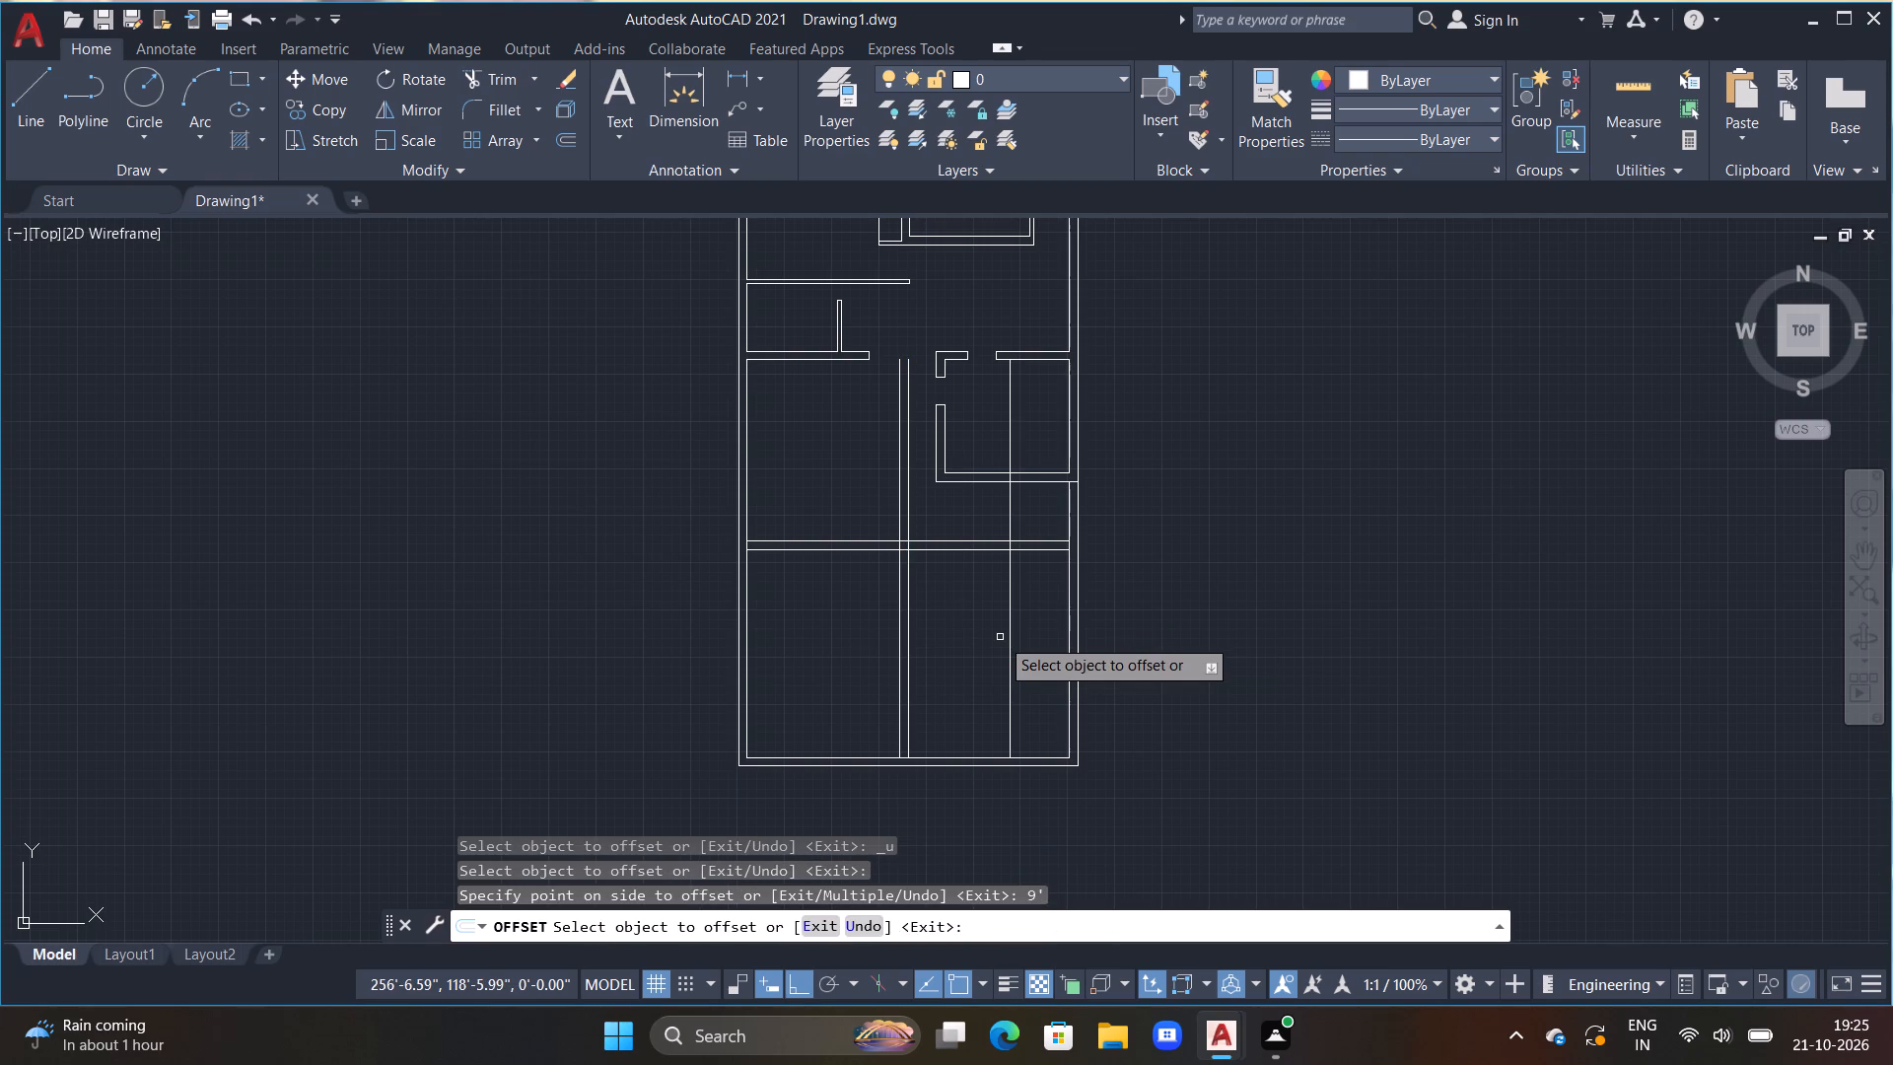
Offset the new vertical line 9" leftward to form a second vertical partition.
left_click(1000, 637)
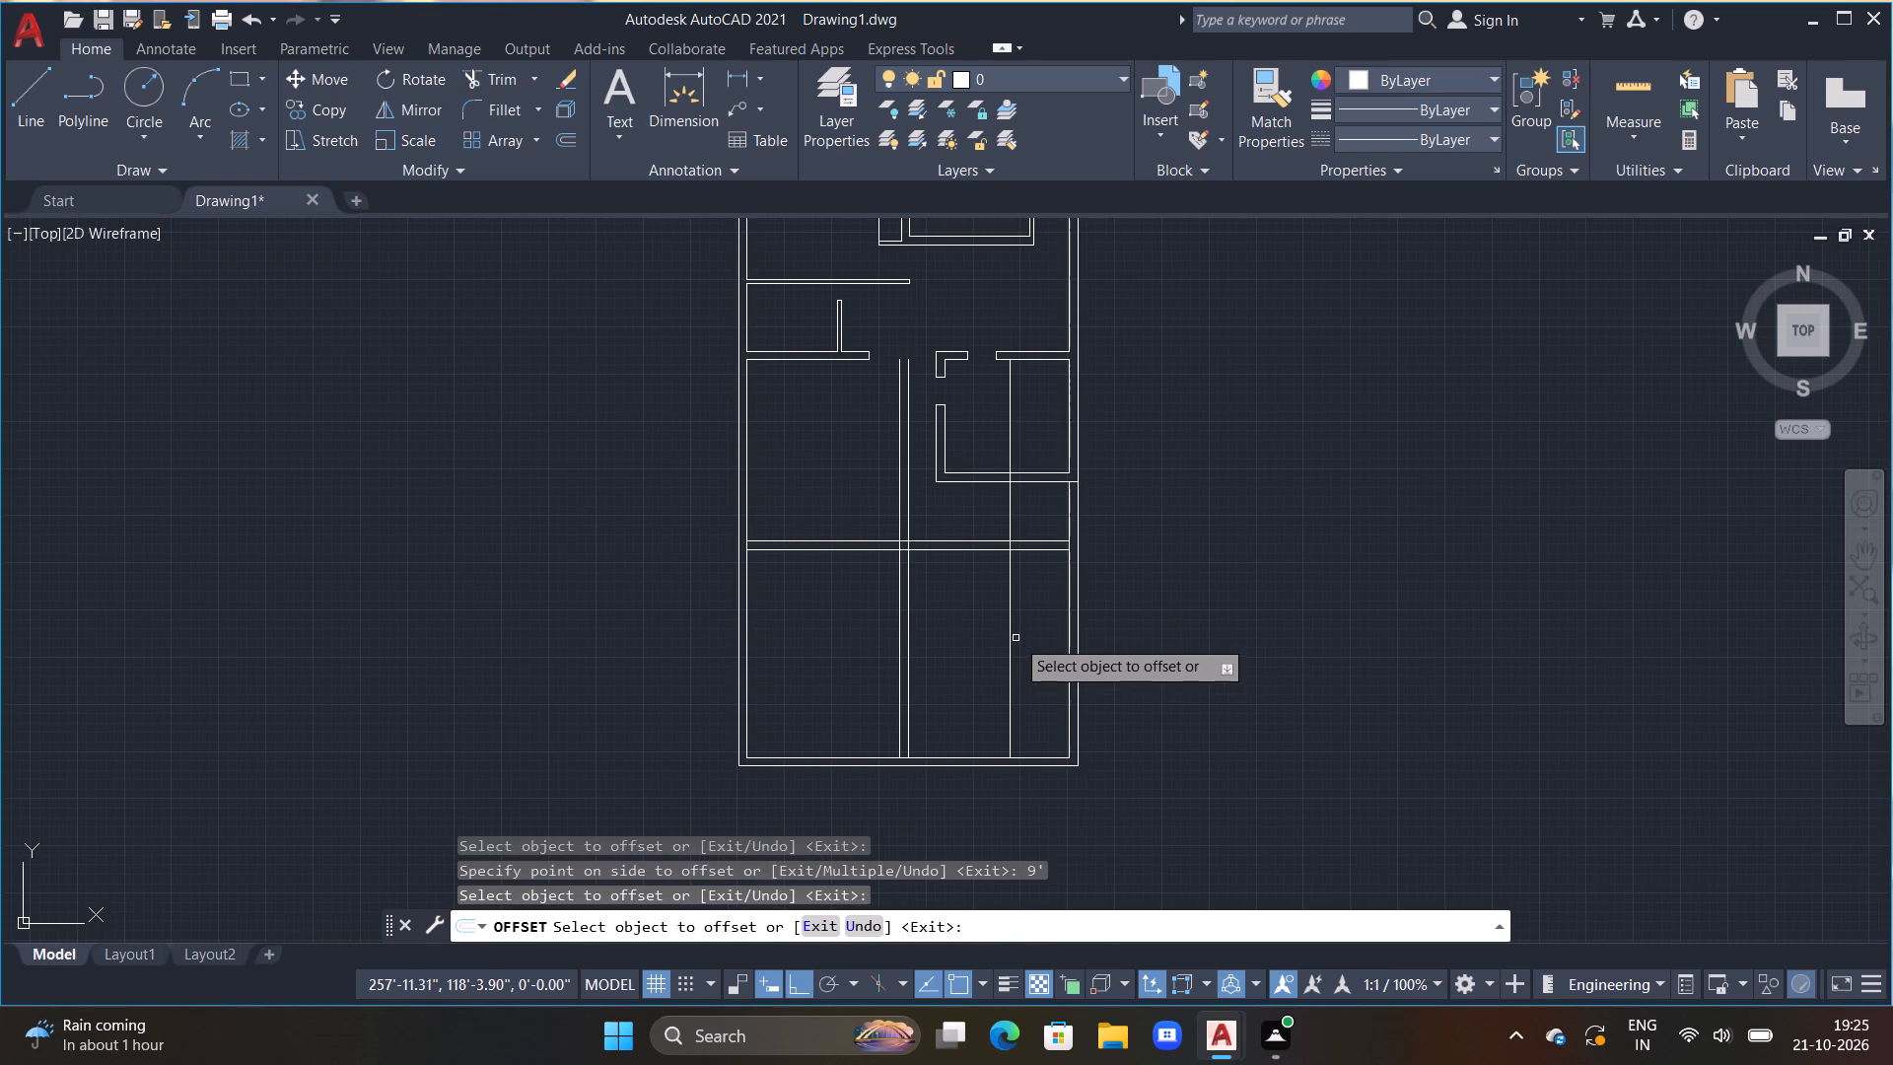
left_click(1011, 634)
type("9\"")
key("Return")
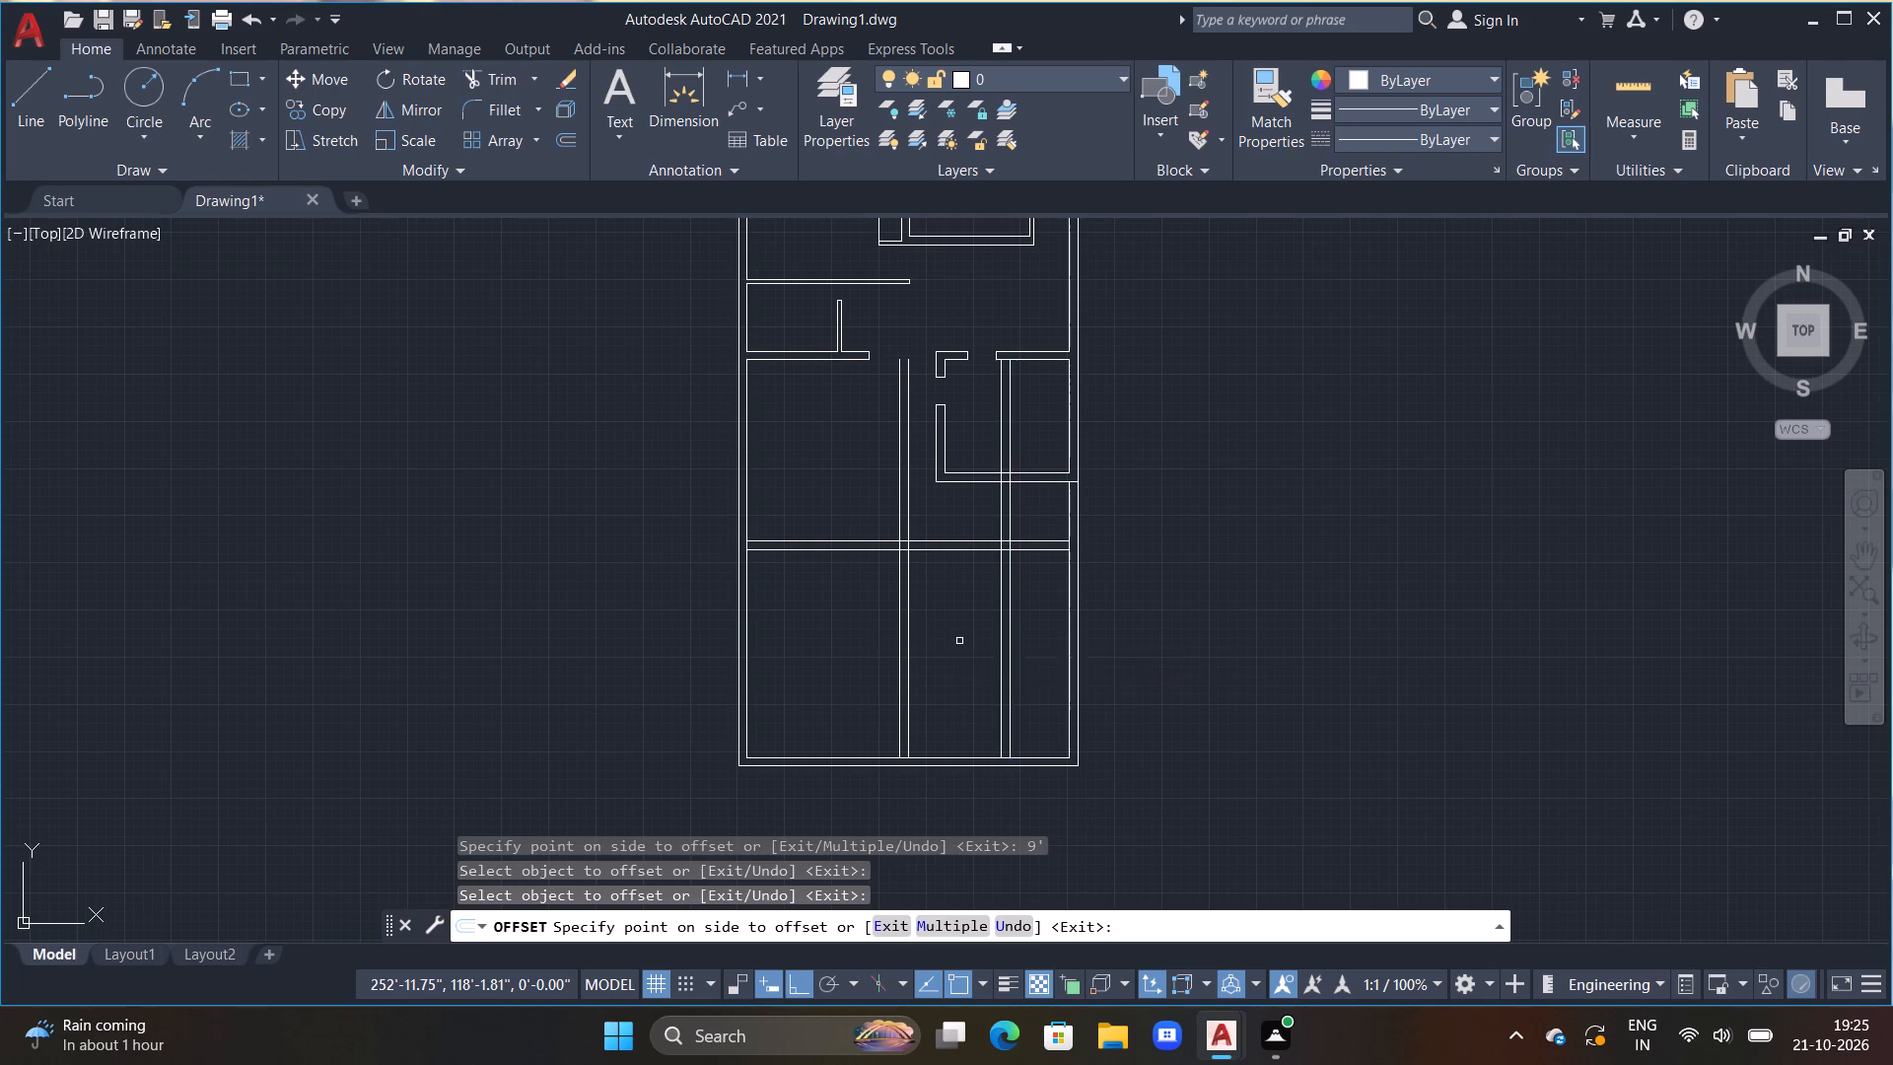
key("Escape")
key("Escape")
key("Escape")
key("Escape")
key("Escape")
Trim the second vertical partition's lines inside the right-hand room and its lower wall, and open the wall line between them.
type("TR")
key("space")
left_click_drag(972, 424, 1020, 405)
left_click(1021, 404)
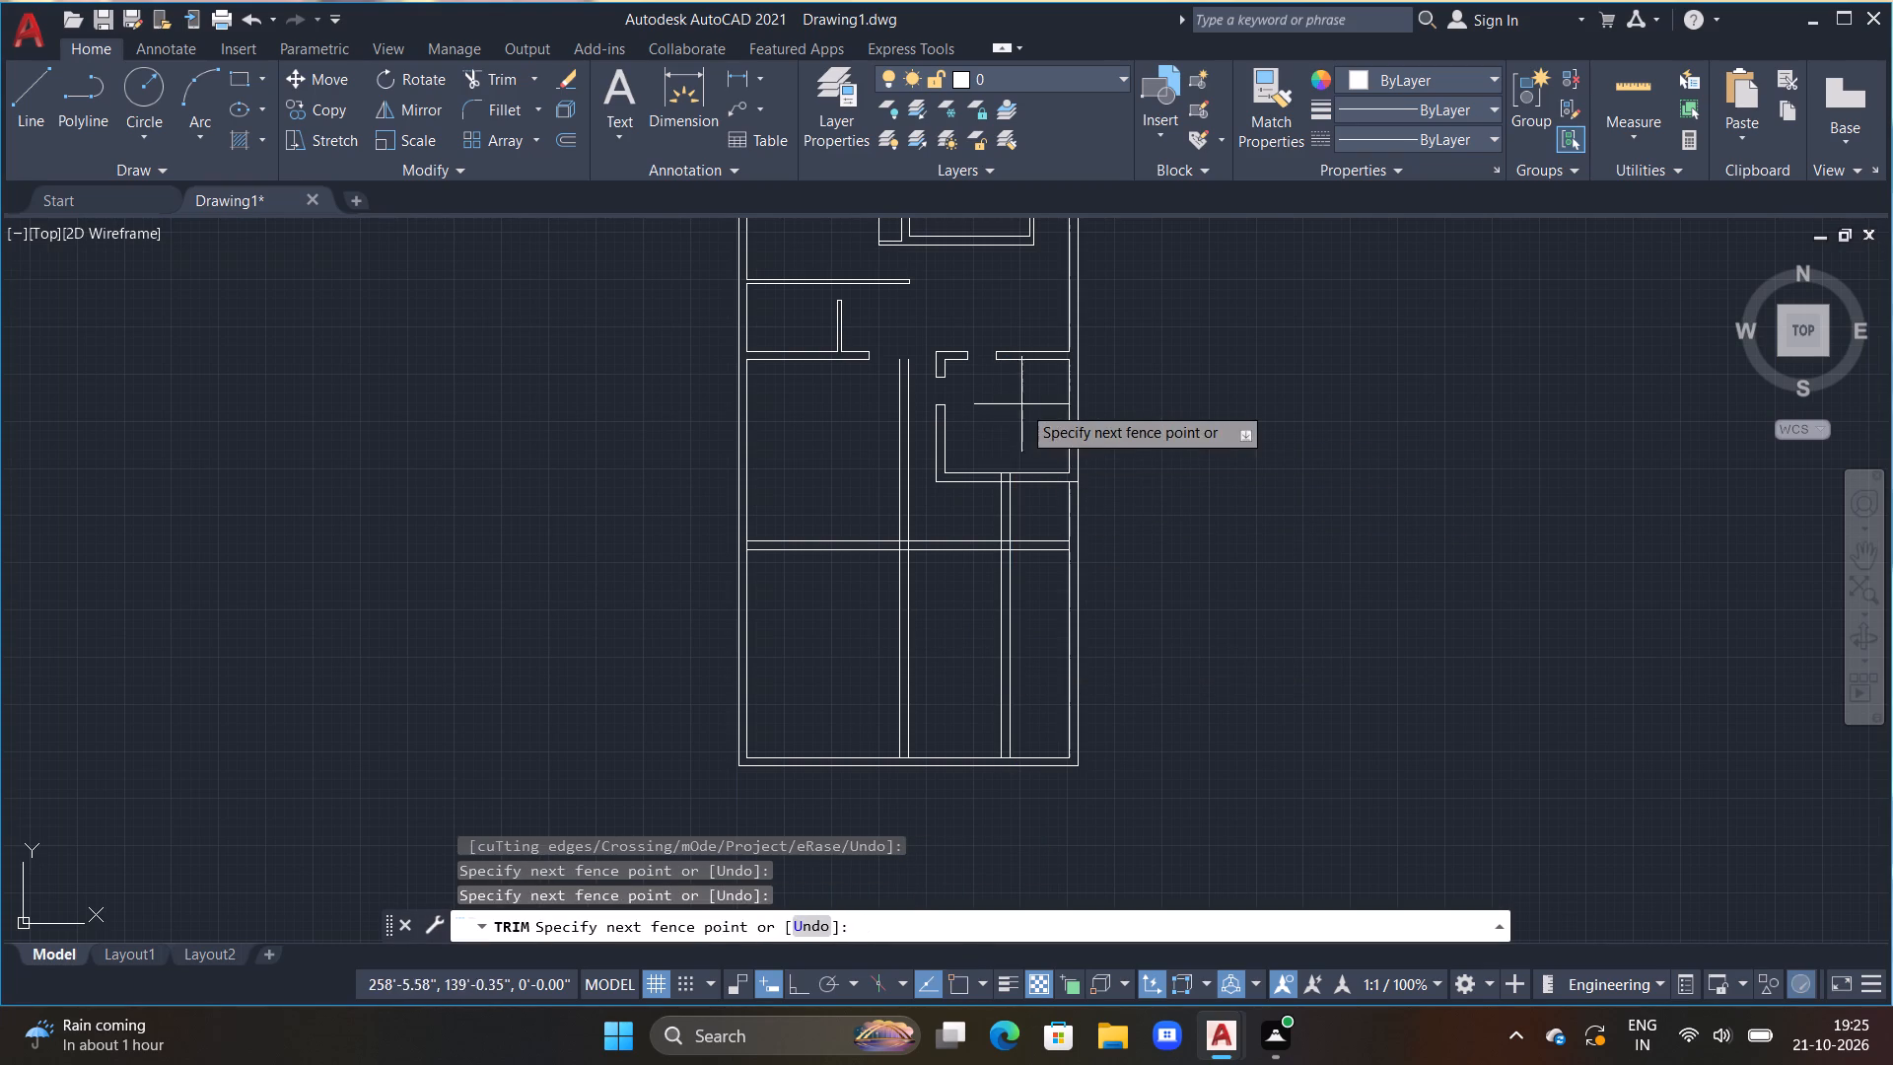
left_click(1013, 420)
scroll(997, 469, "up", 4)
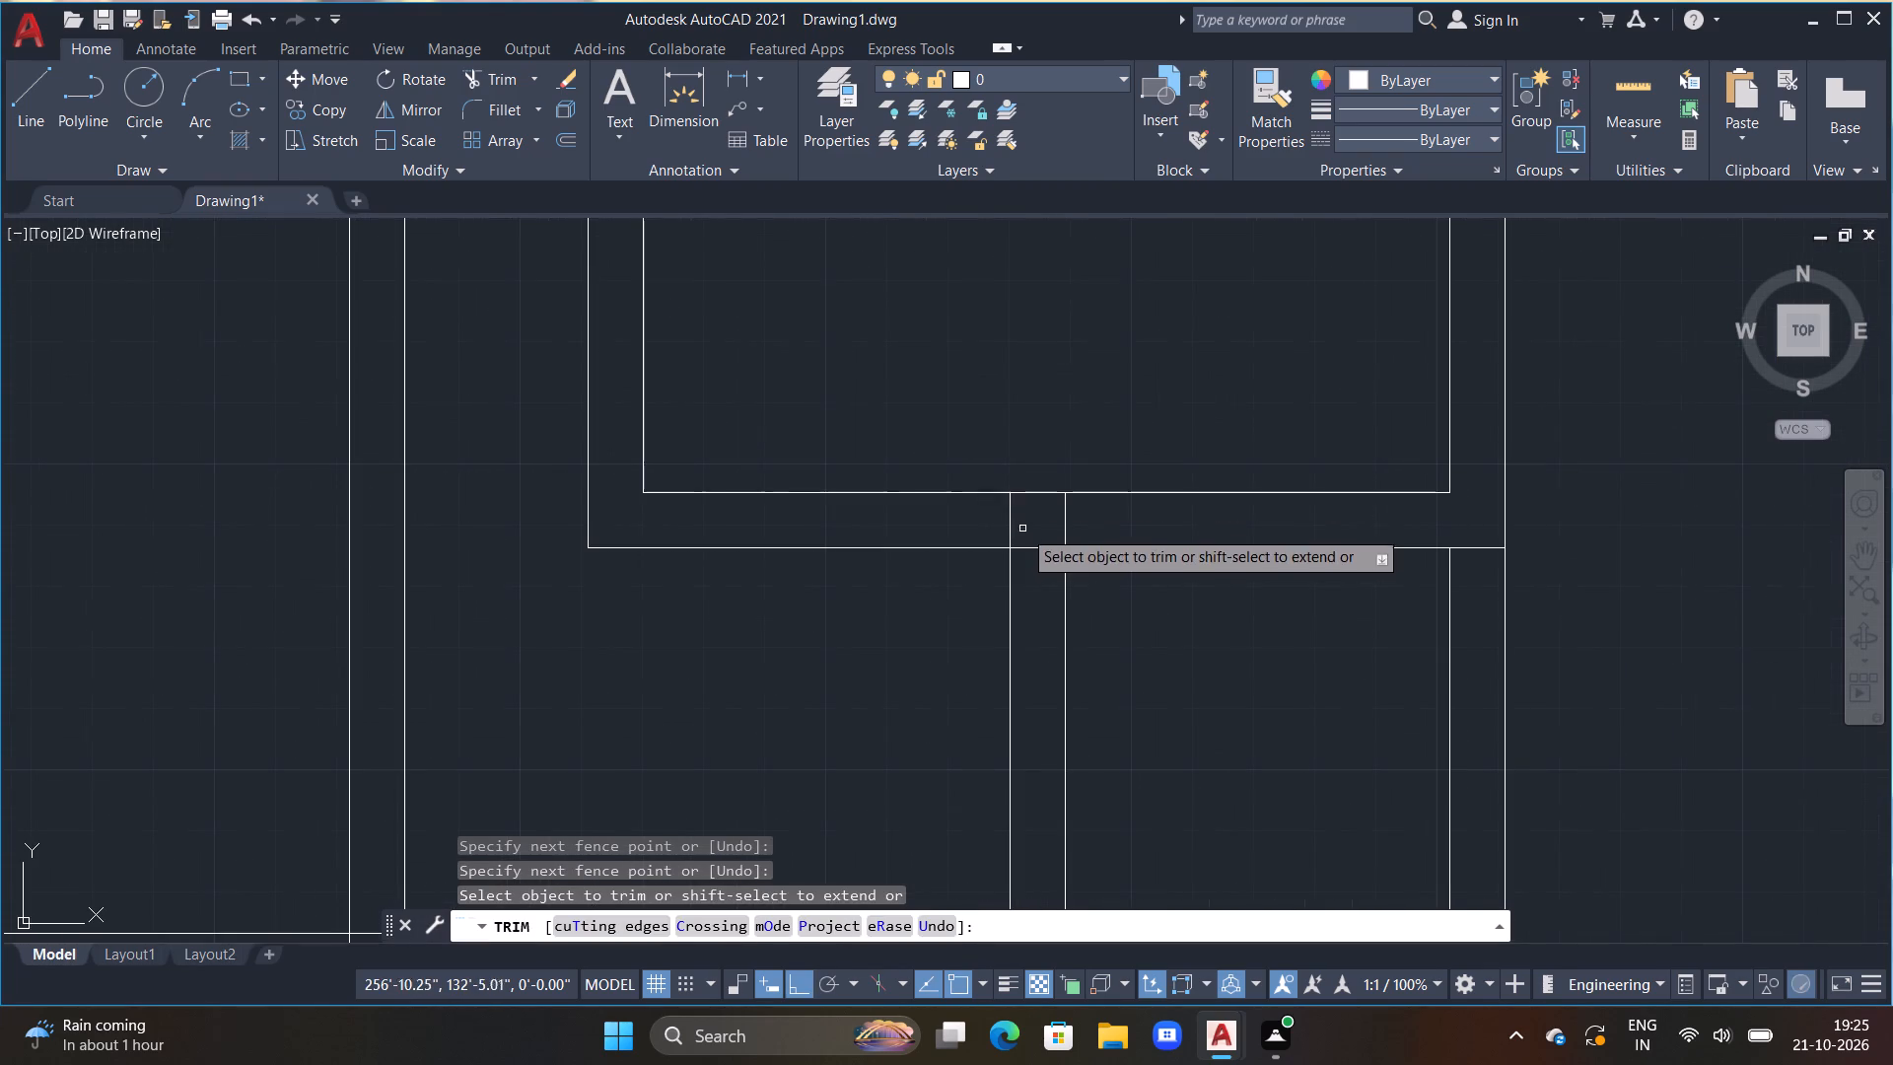
left_click_drag(1002, 517, 1108, 518)
scroll(1093, 525, "down", 2)
middle_click_drag(1113, 625, 1108, 536)
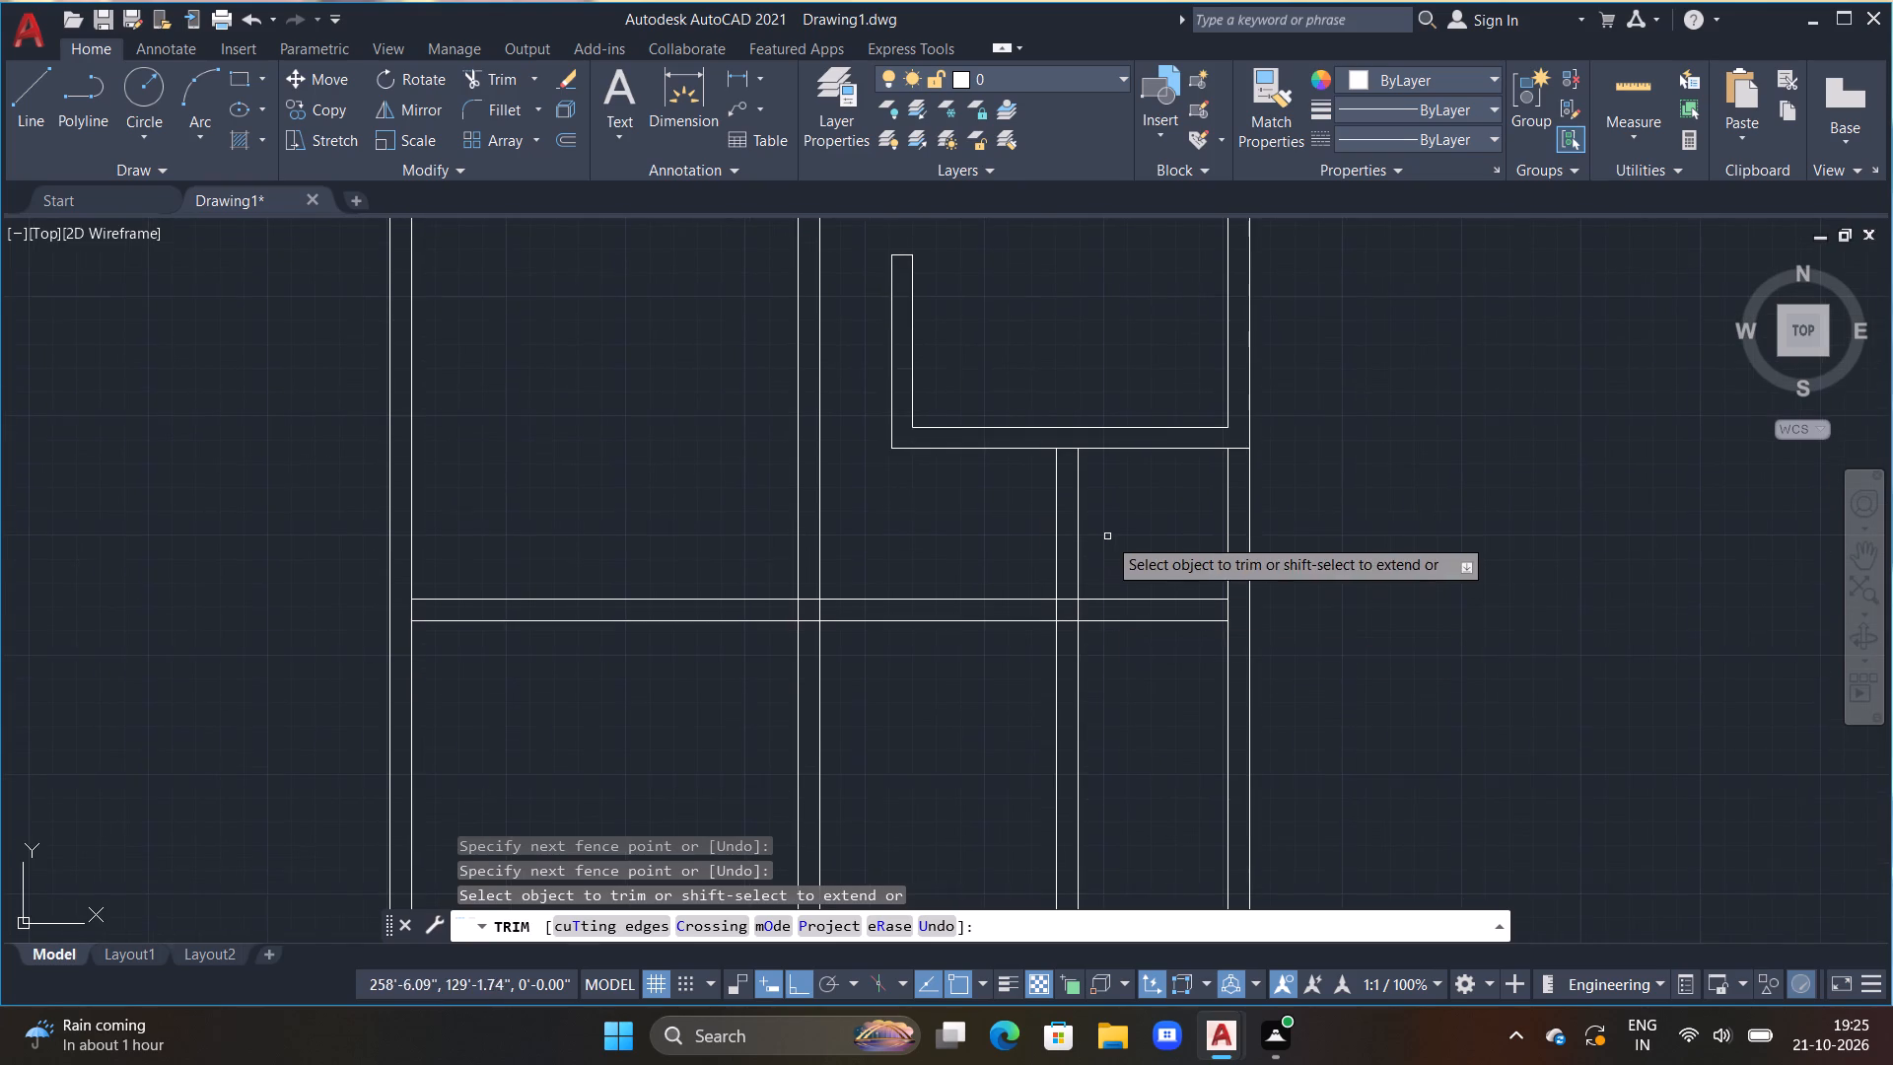
left_click(1065, 447)
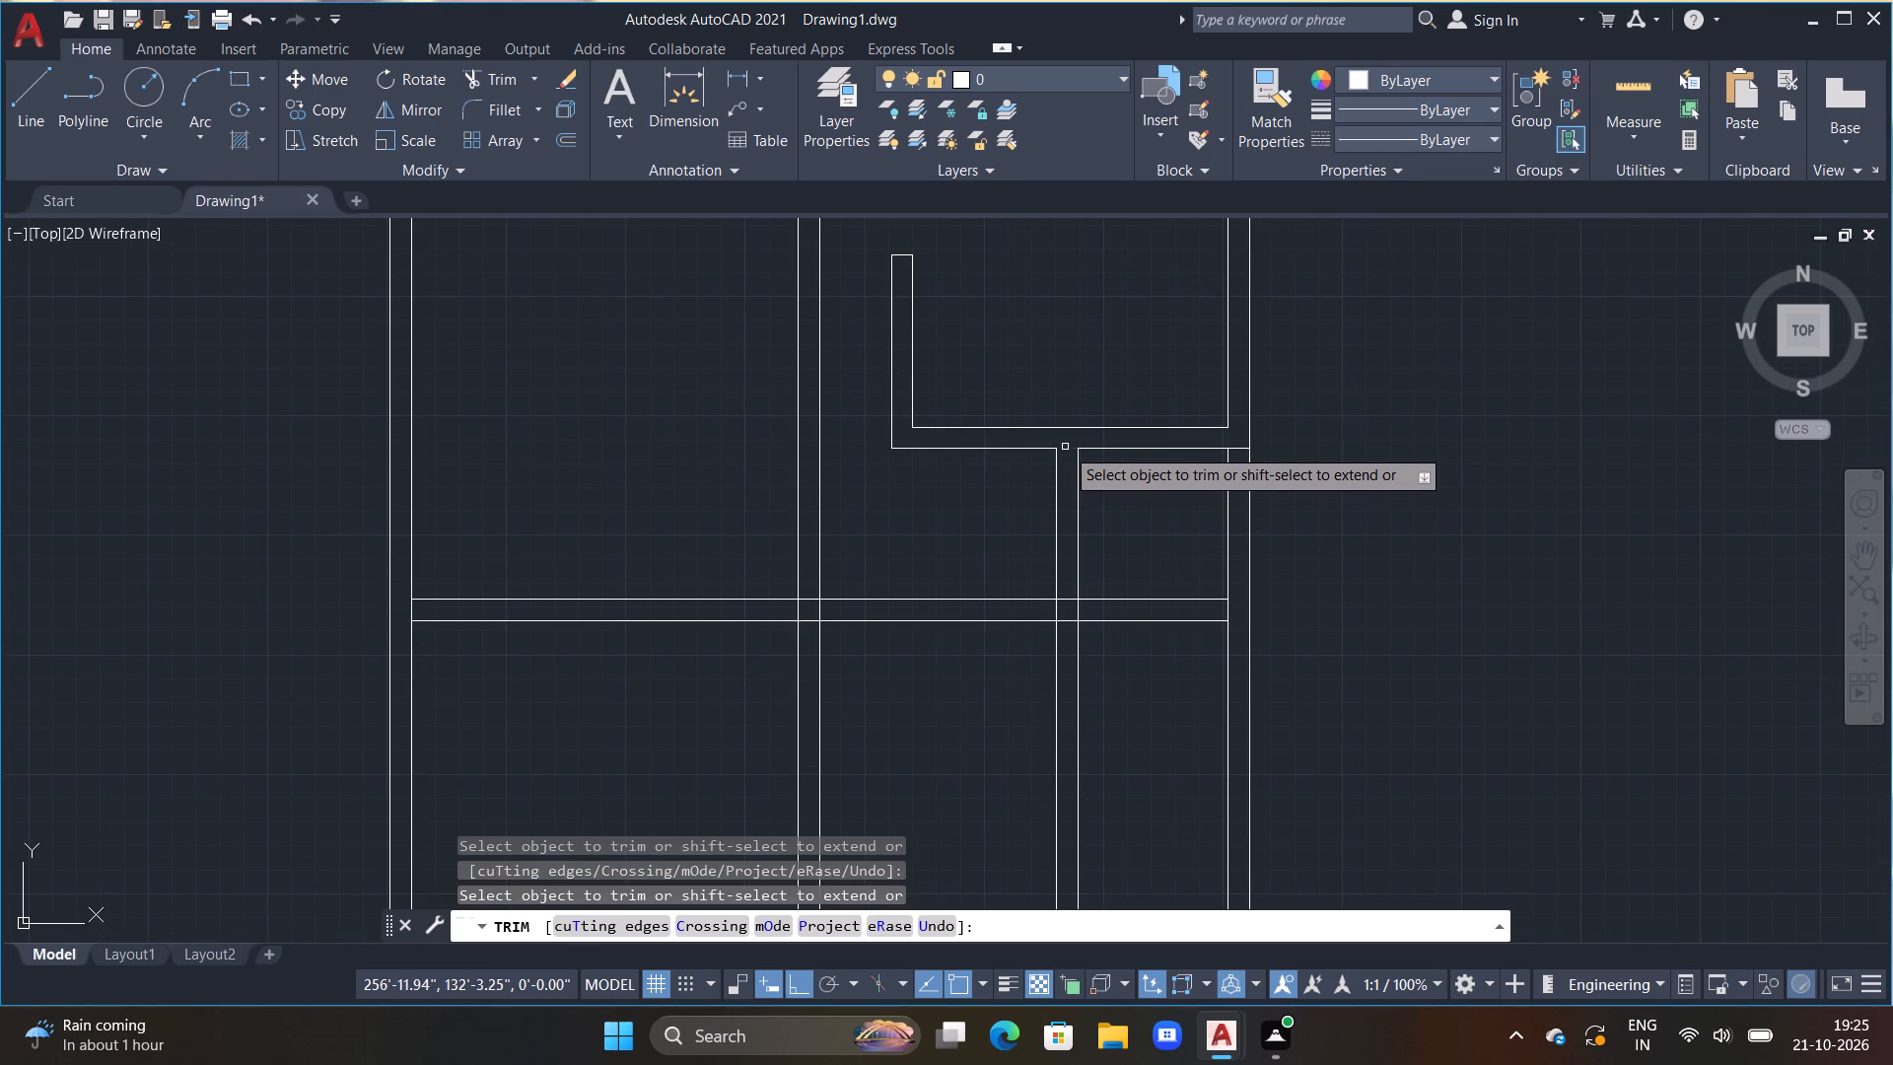
Trim the lower horizontal partition's two lines everywhere between the first vertical partition and the right outer wall.
left_click_drag(891, 580, 892, 651)
left_click_drag(1182, 572, 1172, 682)
scroll(1089, 602, "up", 2)
left_click_drag(1027, 584, 1024, 678)
scroll(1021, 678, "down", 3)
middle_click_drag(936, 707, 1029, 518)
scroll(1025, 527, "down", 1)
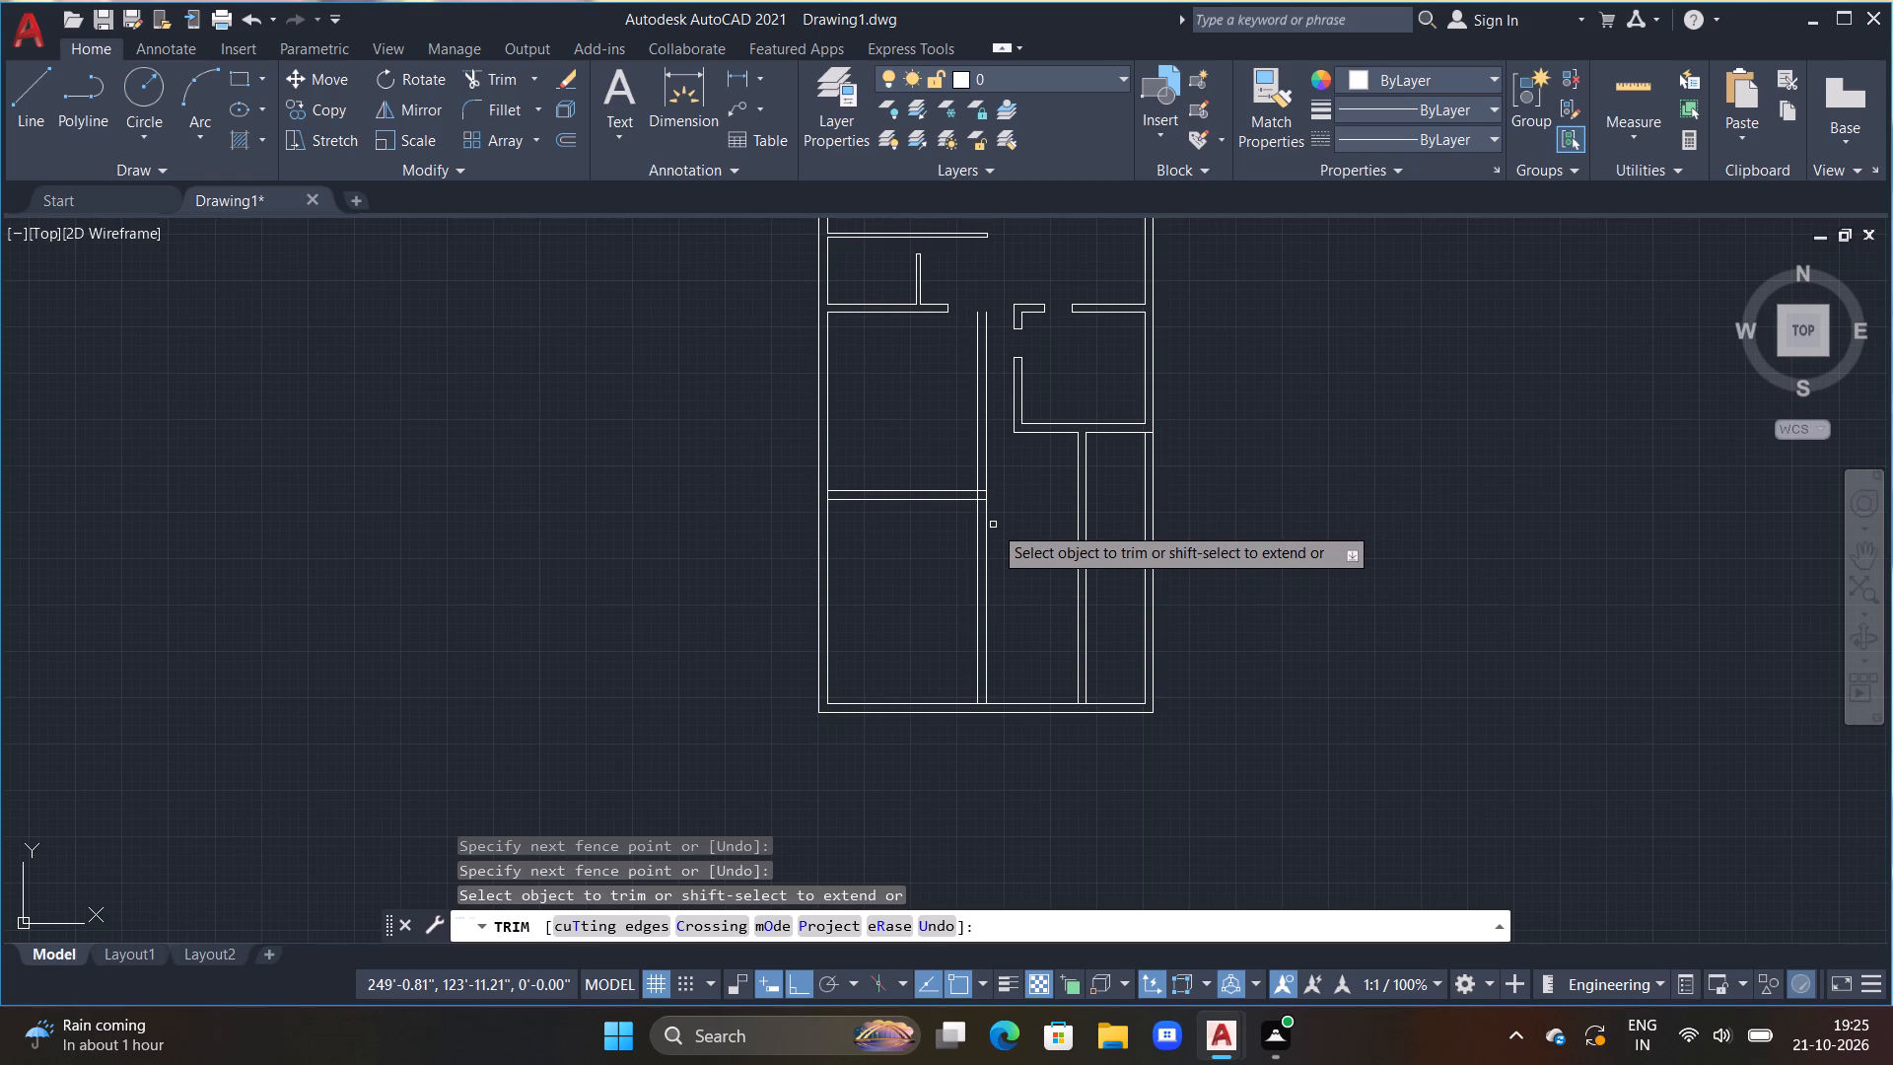
Trim away the first vertical partition's two lines above the lower horizontal partition.
scroll(993, 525, "up", 1)
scroll(993, 525, "down", 1)
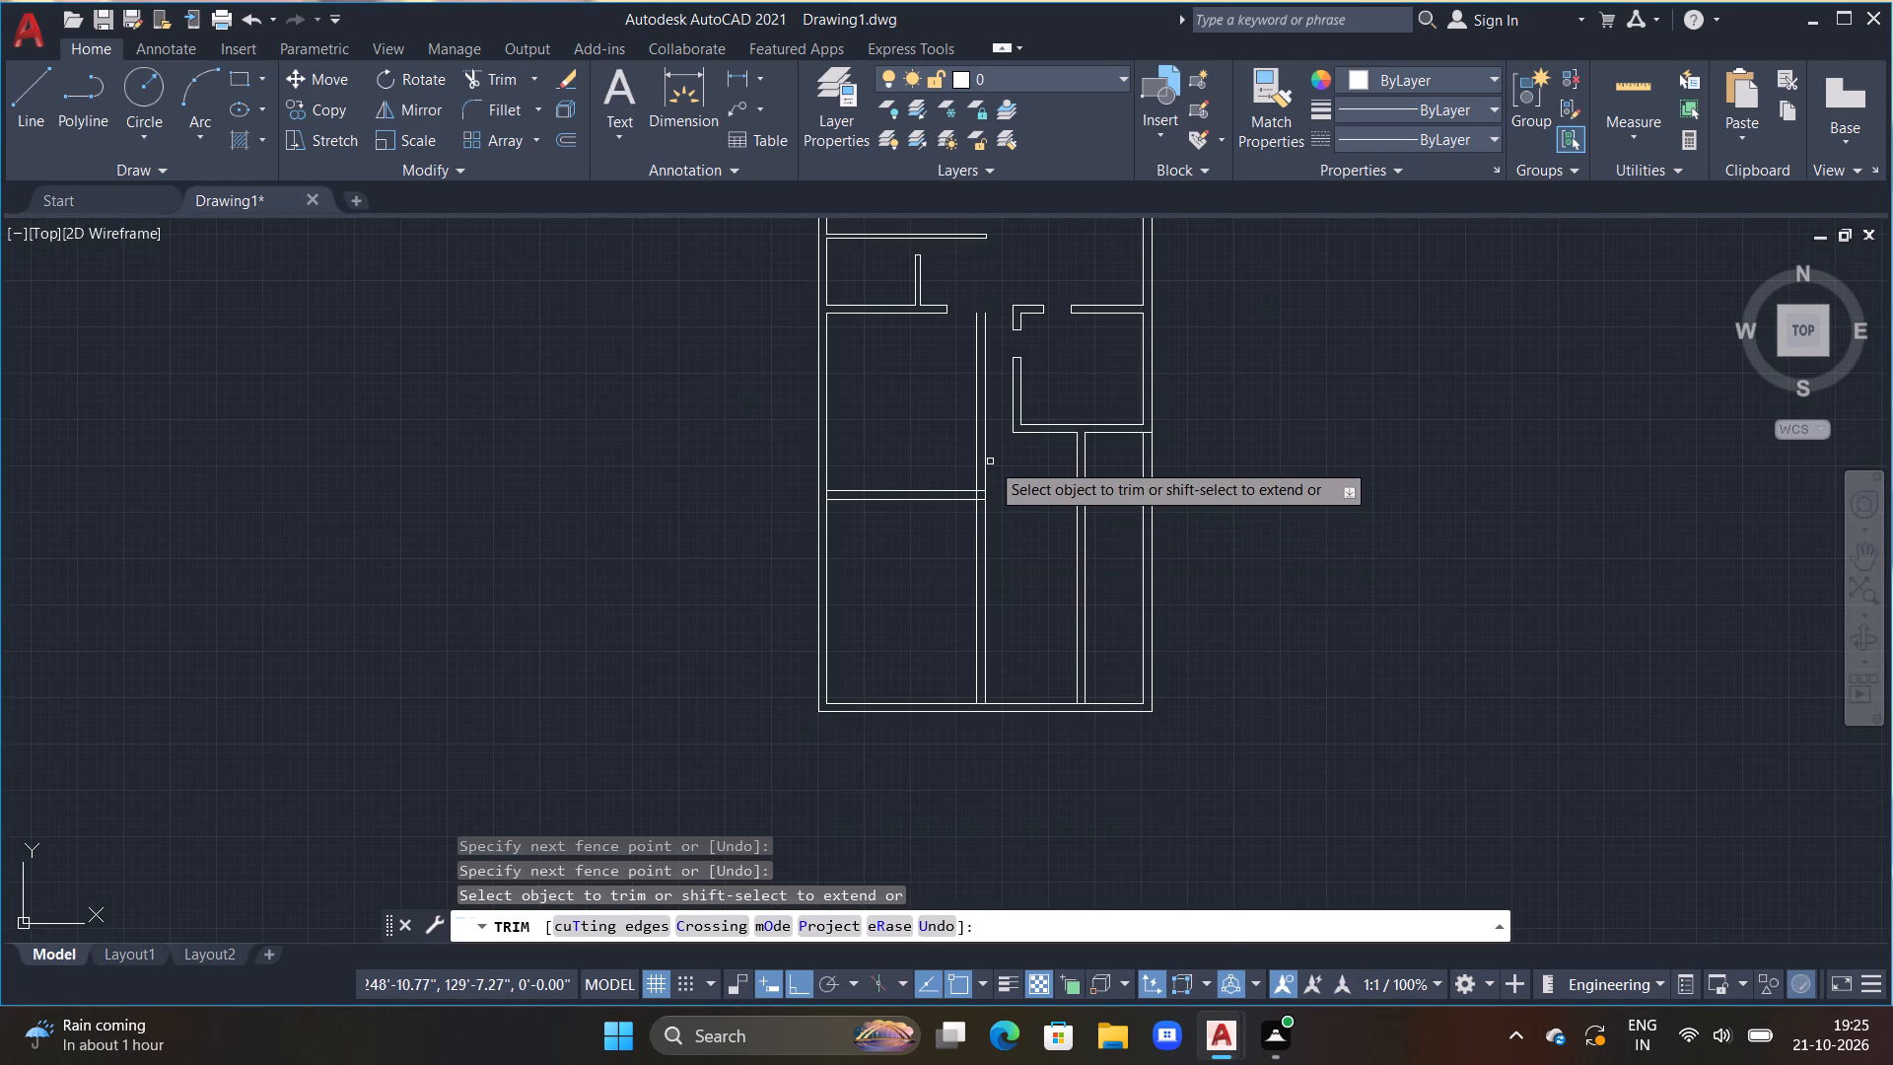
left_click(990, 461)
left_click_drag(990, 461, 968, 454)
left_click(967, 454)
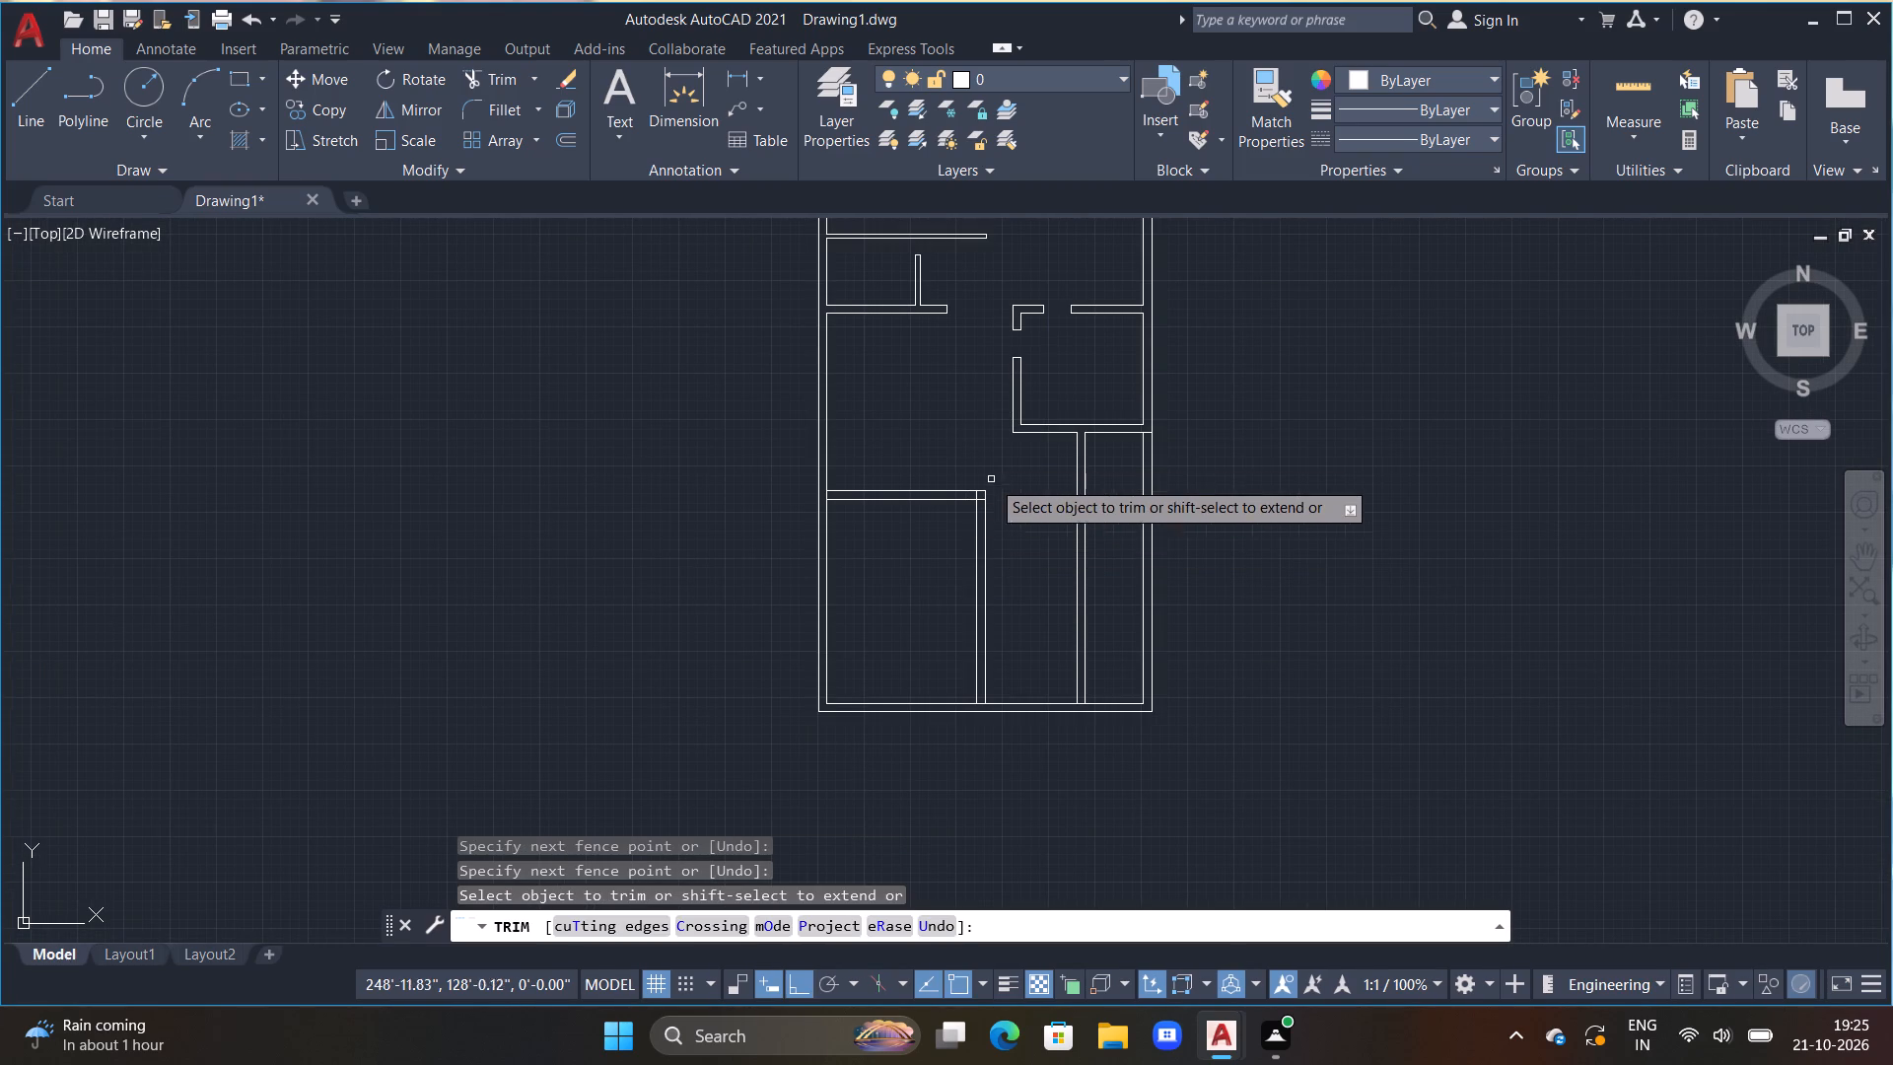
Trim away the first vertical partition's lines below the horizontal partition and the extra cross line inside that partition's closed end.
middle_click_drag(995, 566, 1017, 555)
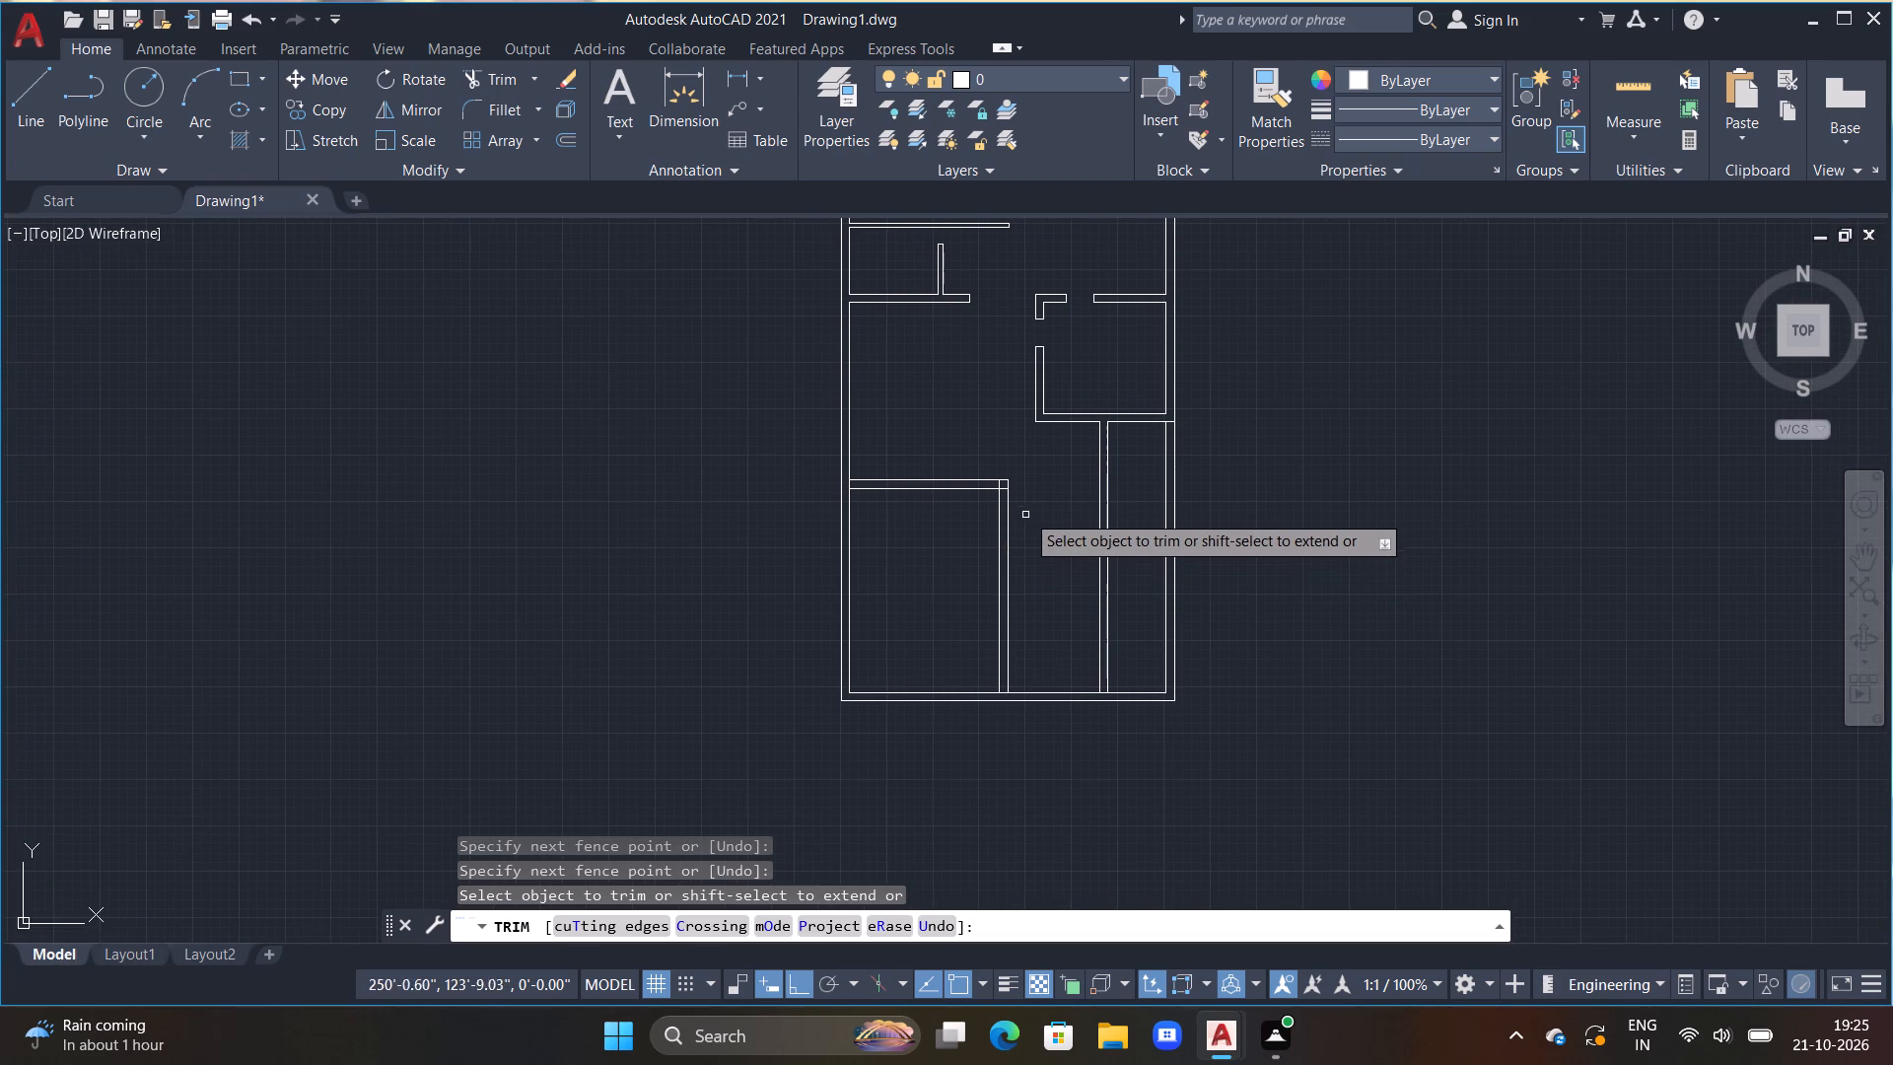
scroll(1034, 515, "up", 1)
scroll(1033, 533, "down", 1)
scroll(1033, 533, "up", 1)
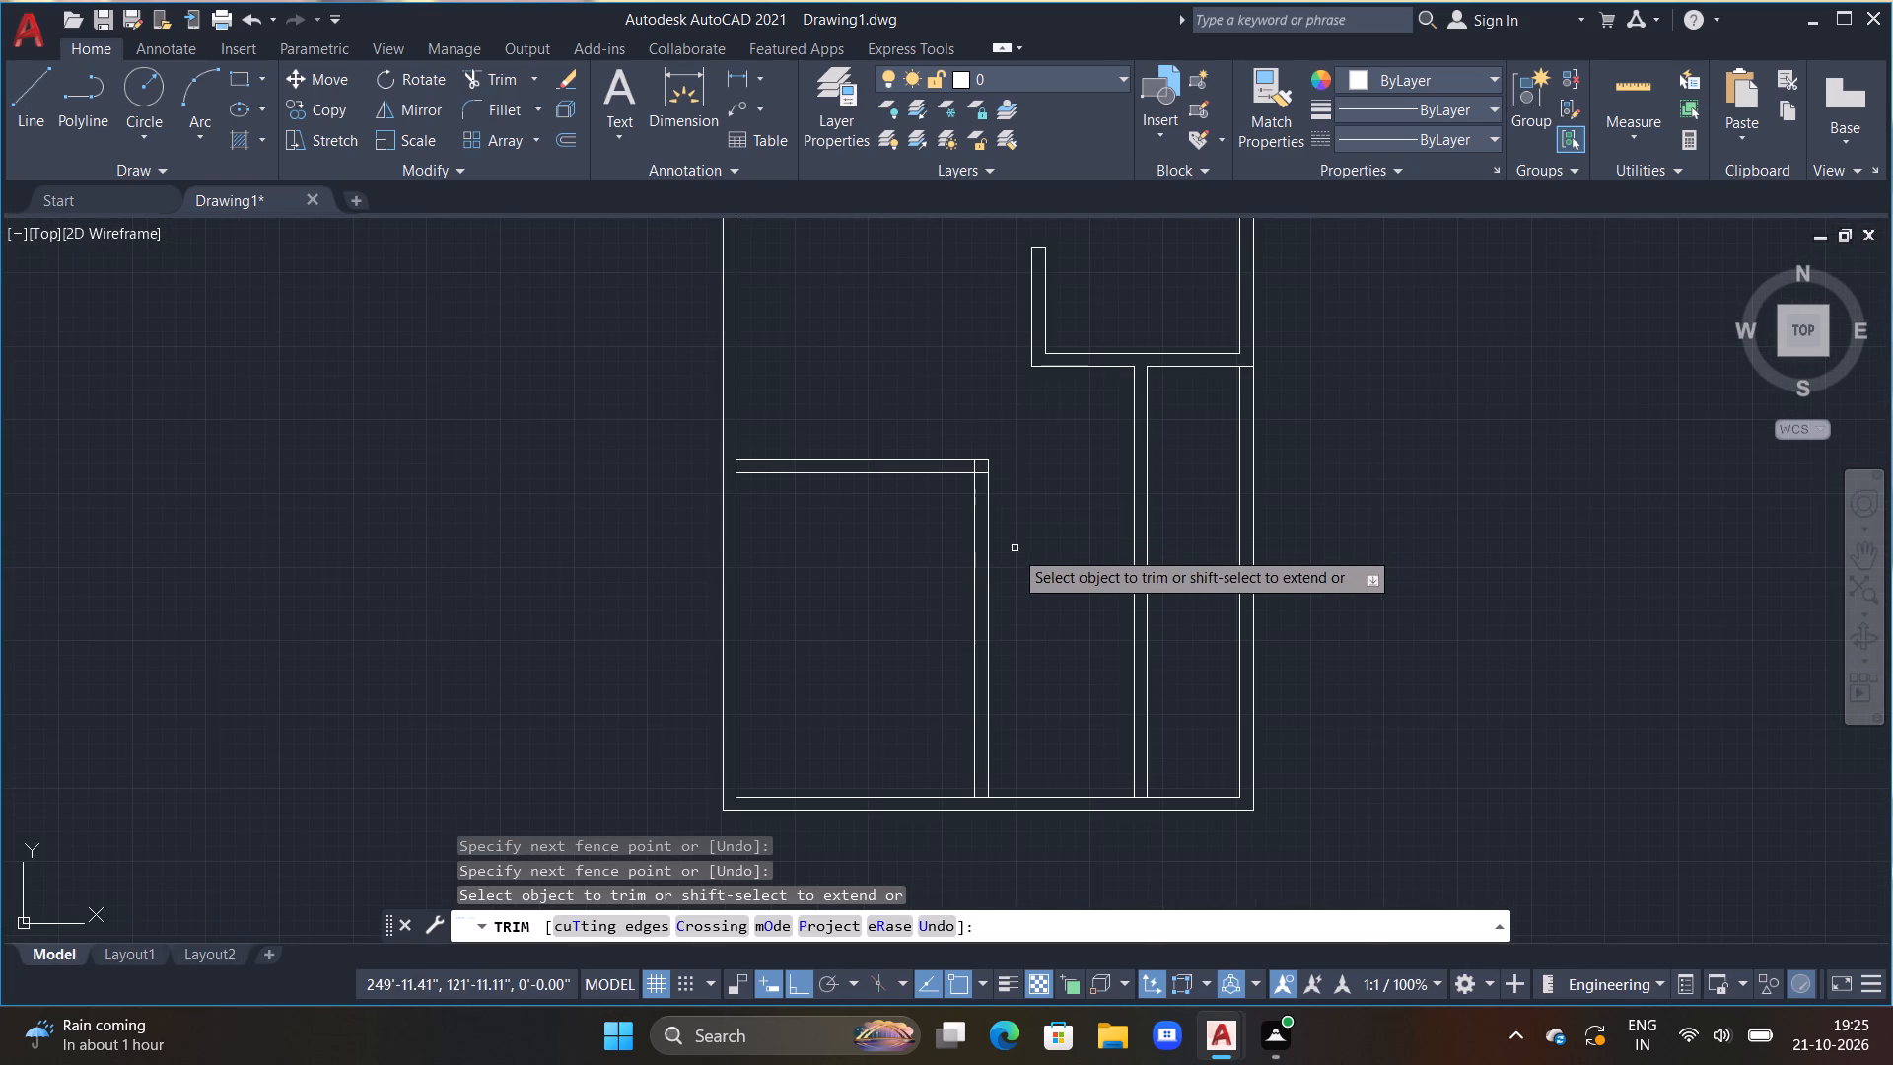
middle_click_drag(1015, 565, 1107, 554)
scroll(1064, 586, "down", 1)
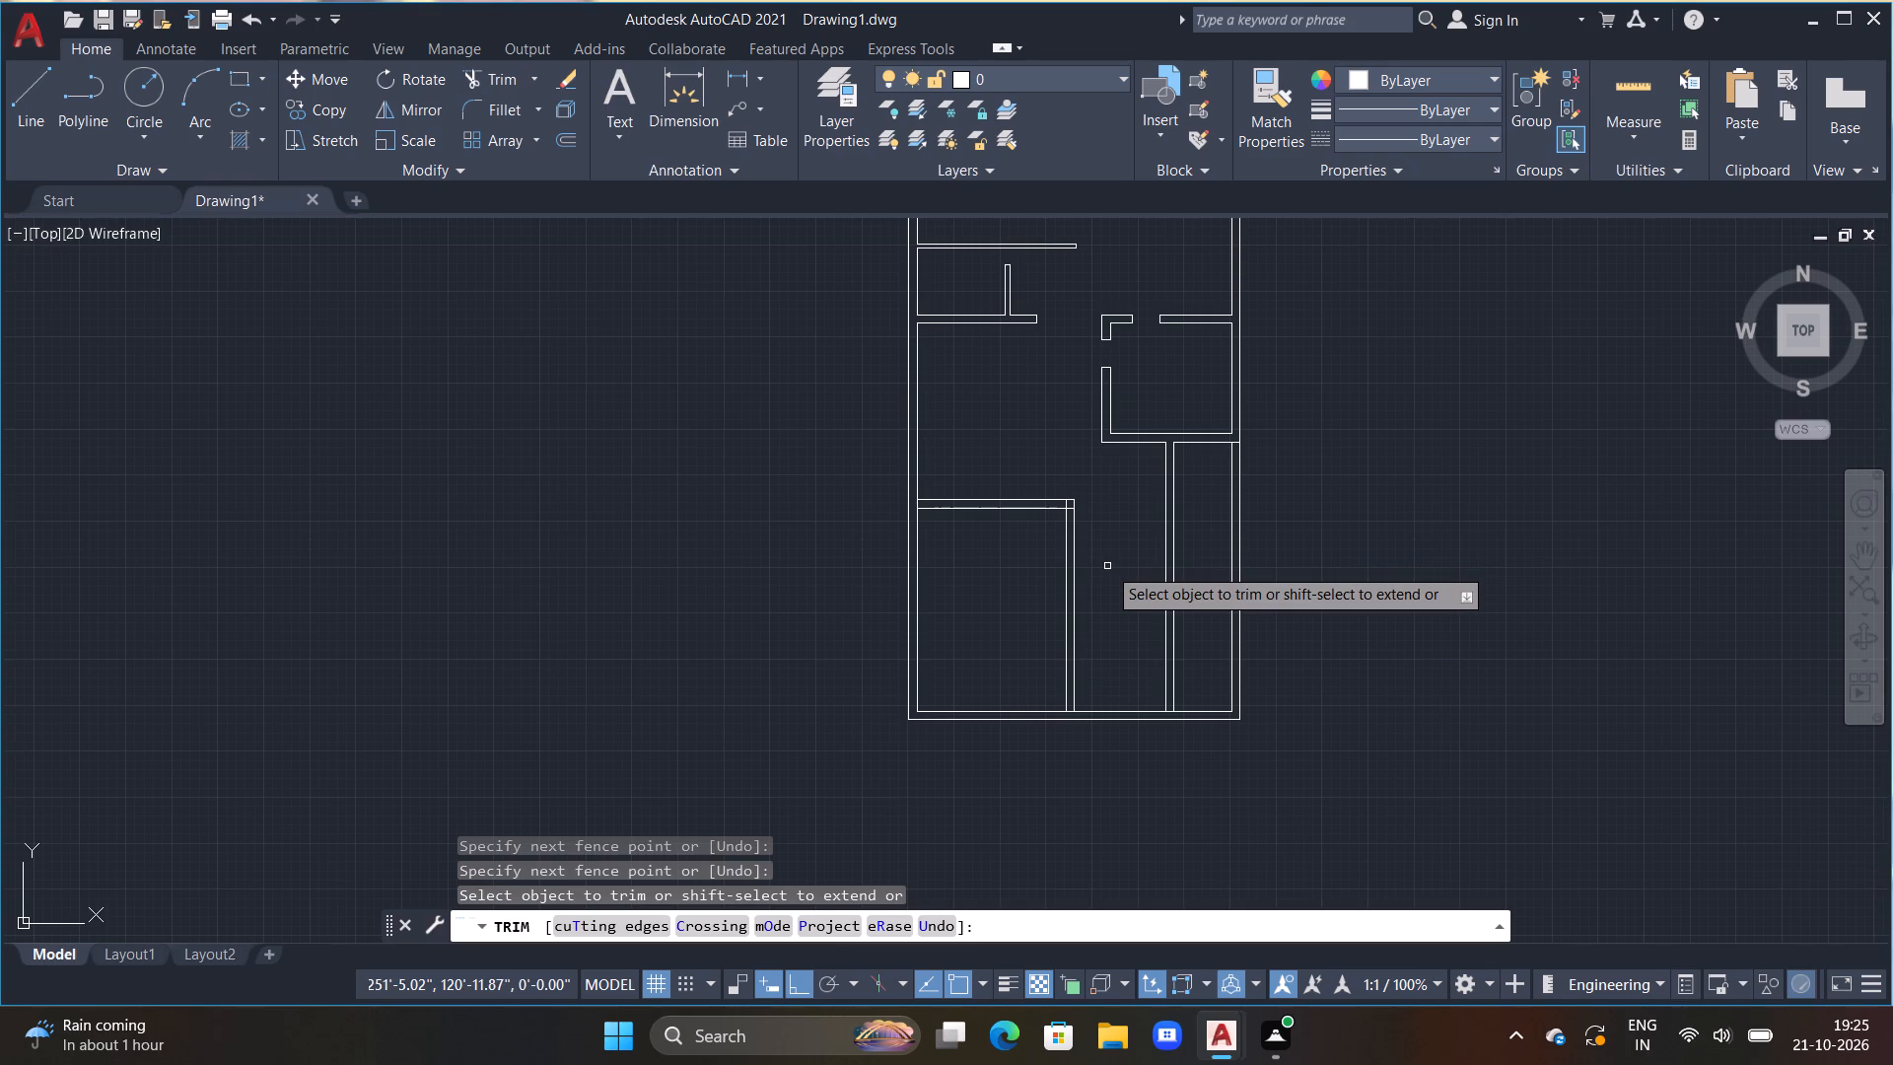
scroll(1107, 566, "up", 1)
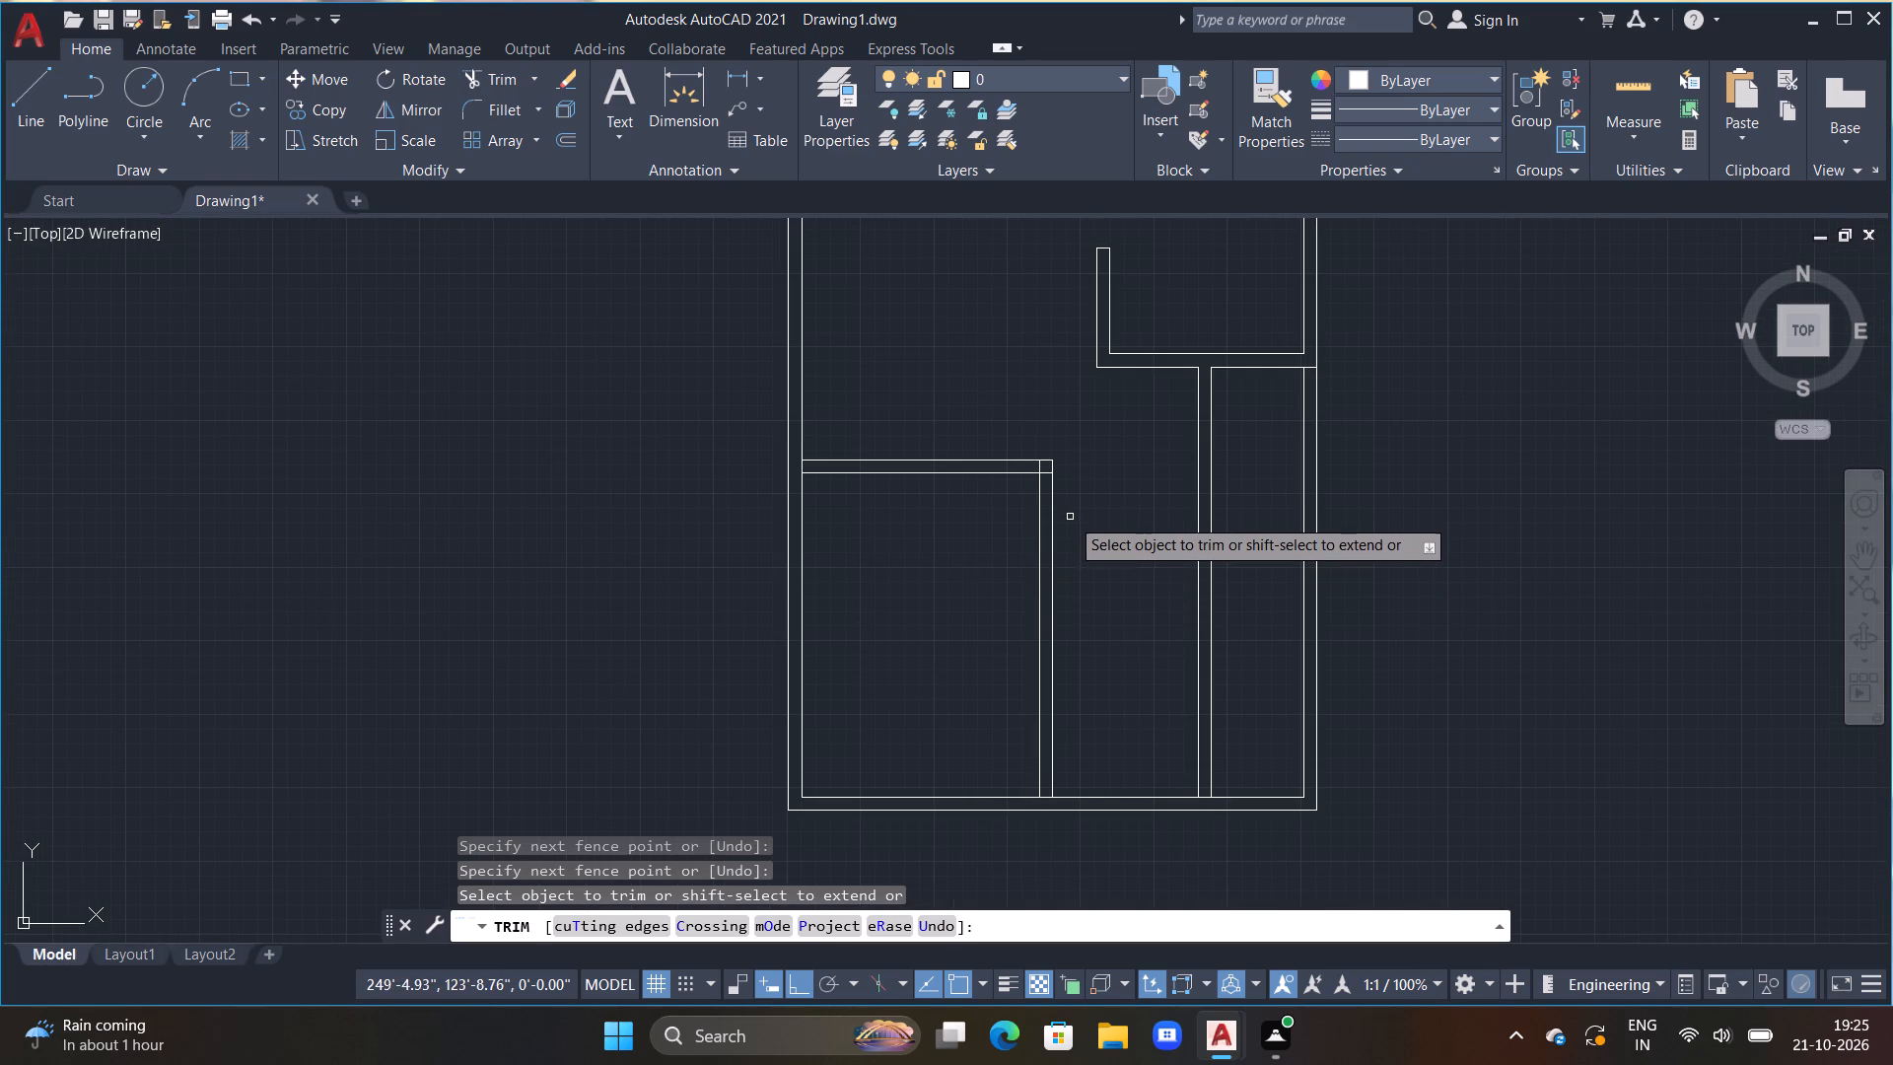
left_click_drag(1070, 517, 984, 589)
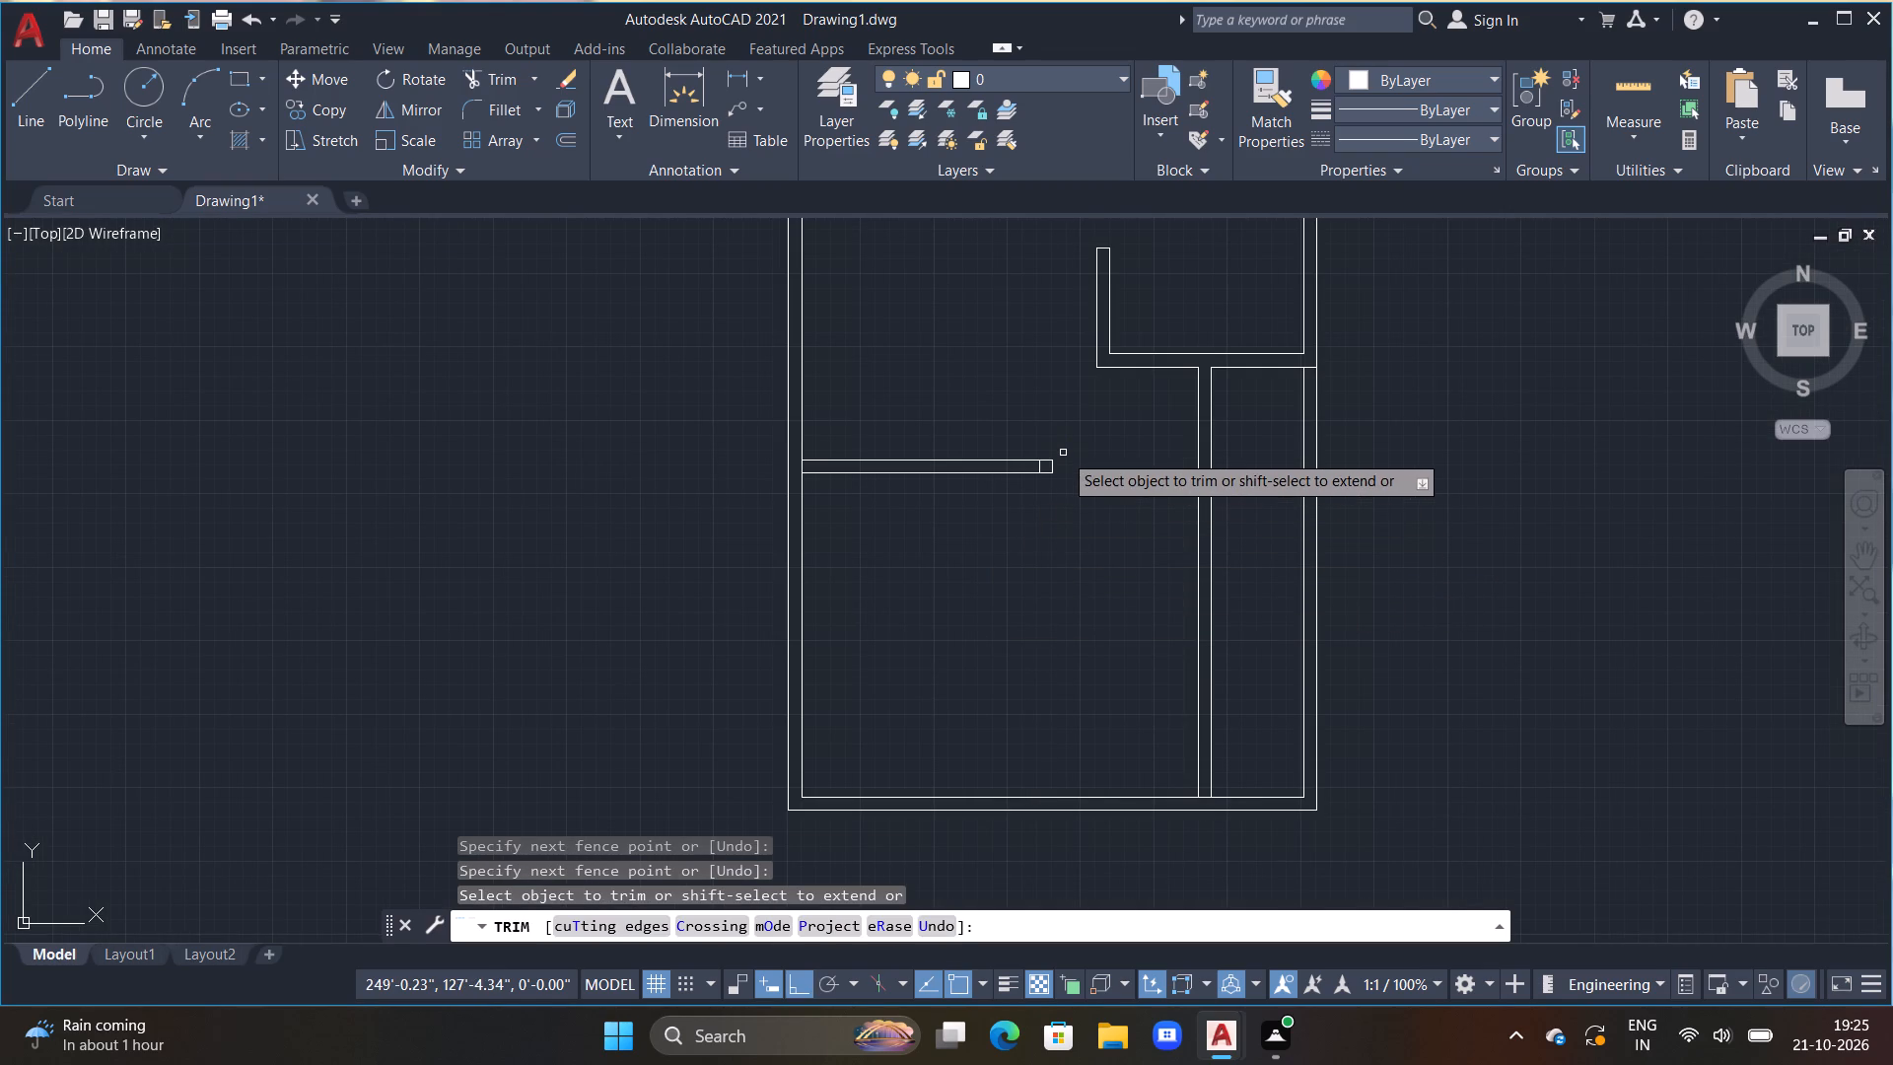
scroll(1065, 454, "up", 1)
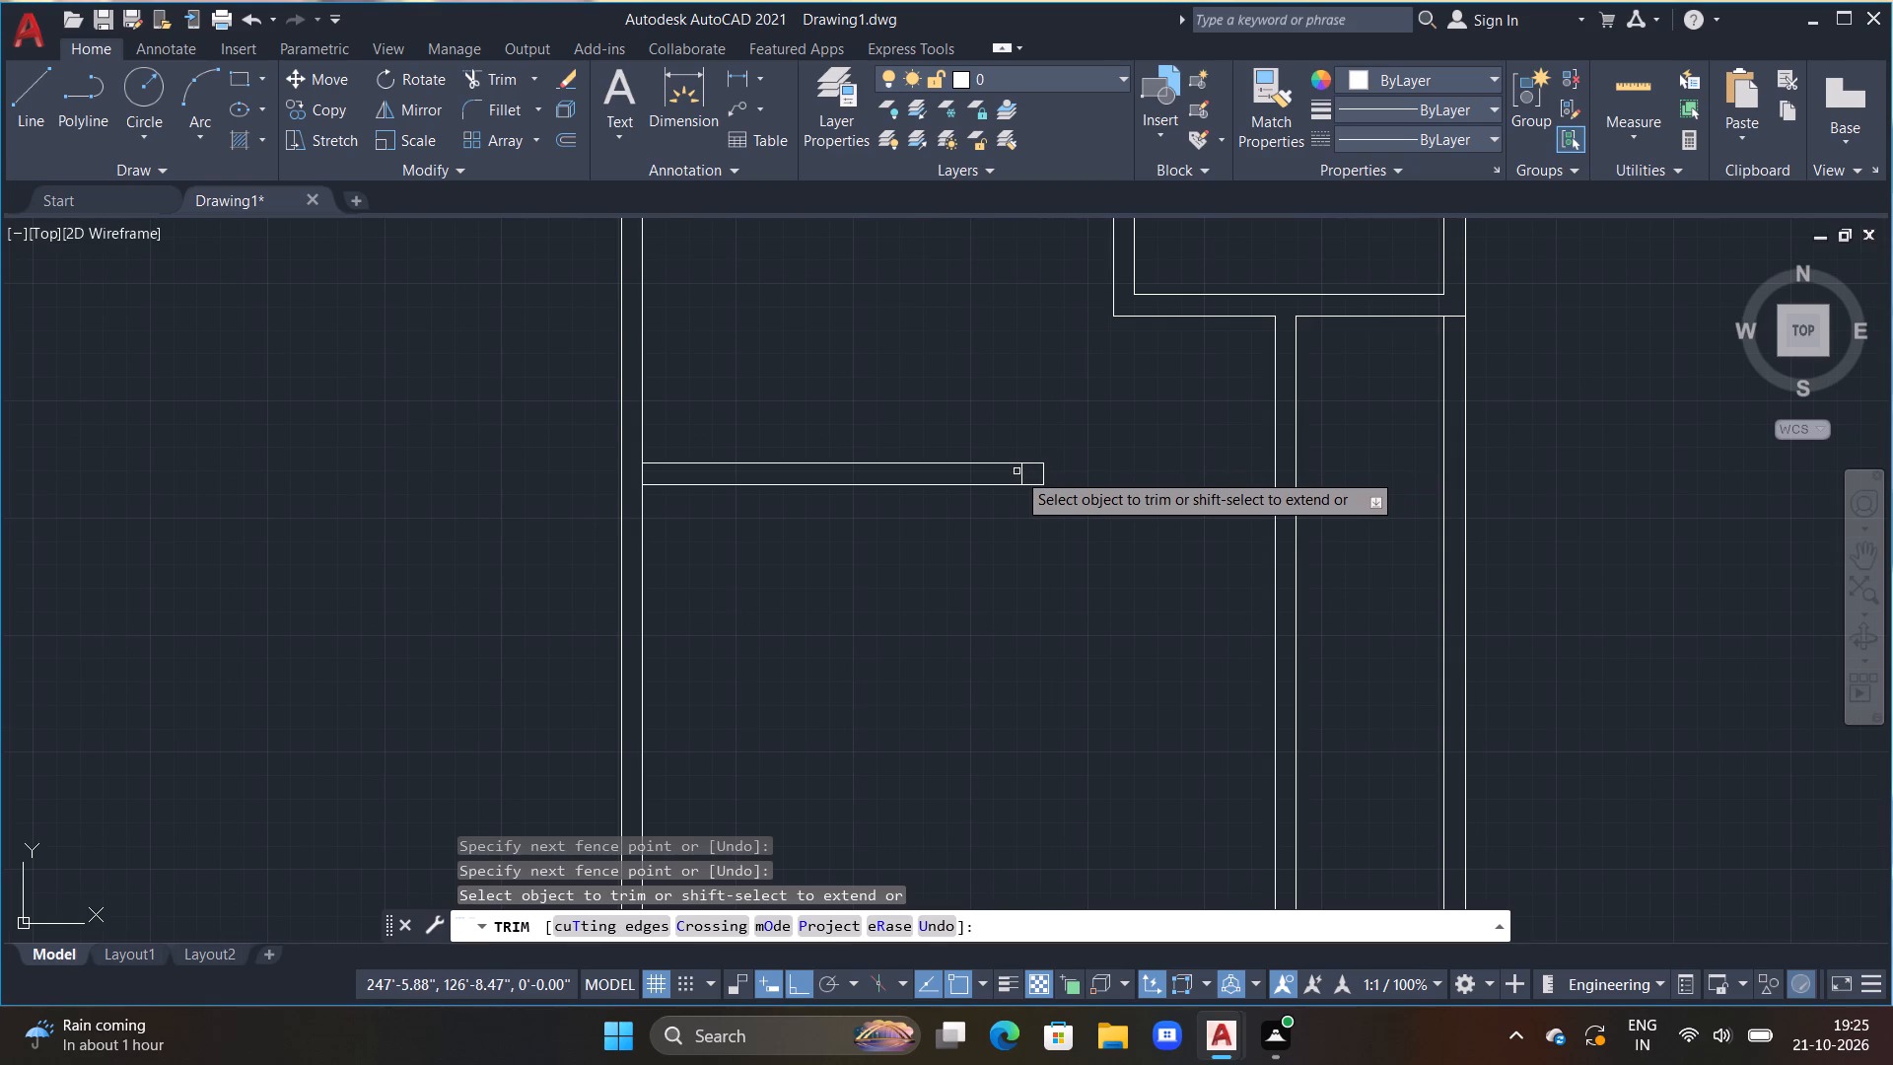
left_click(1020, 475)
key("Escape")
scroll(1064, 562, "down", 2)
middle_click_drag(1103, 586, 1069, 499)
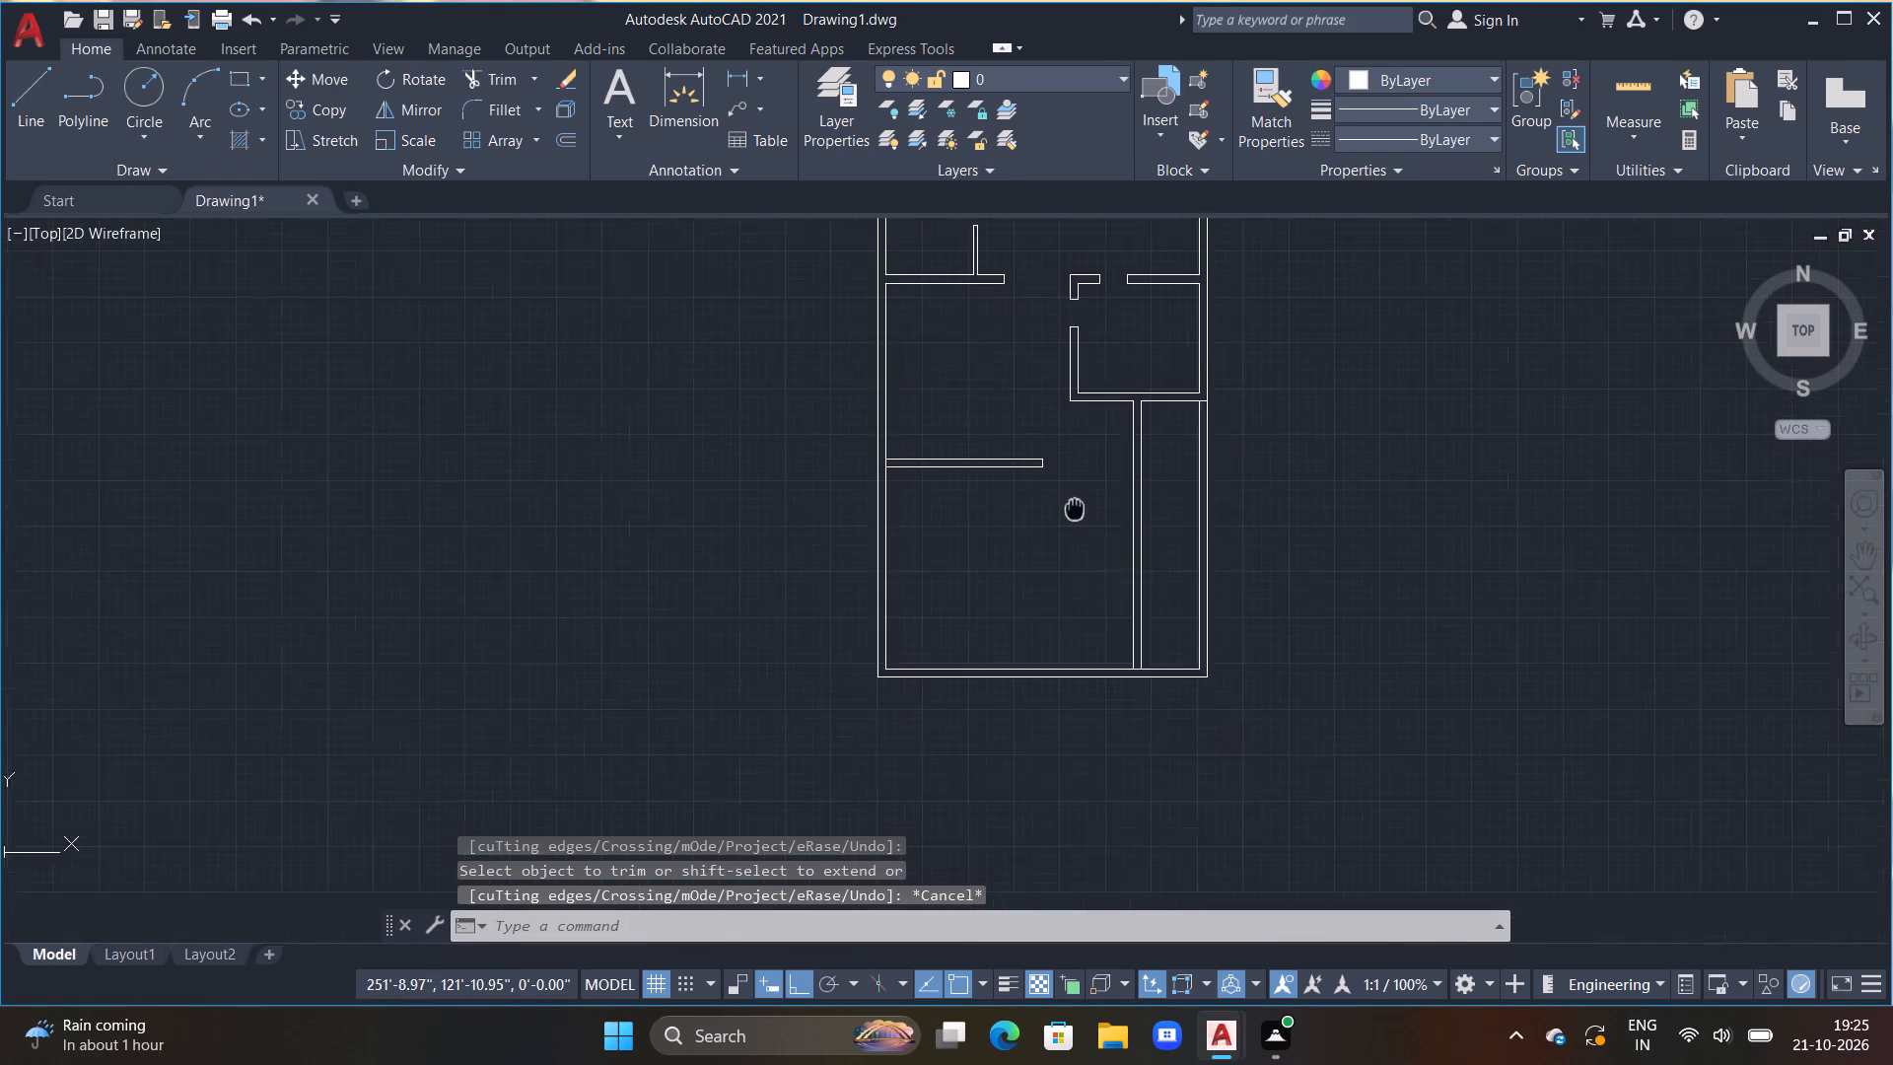
middle_click_drag(1069, 499, 1059, 489)
key("Escape")
key("Escape")
Trim away the right outer wall's two lines below the right-hand room's lower wall.
scroll(1075, 556, "down", 1)
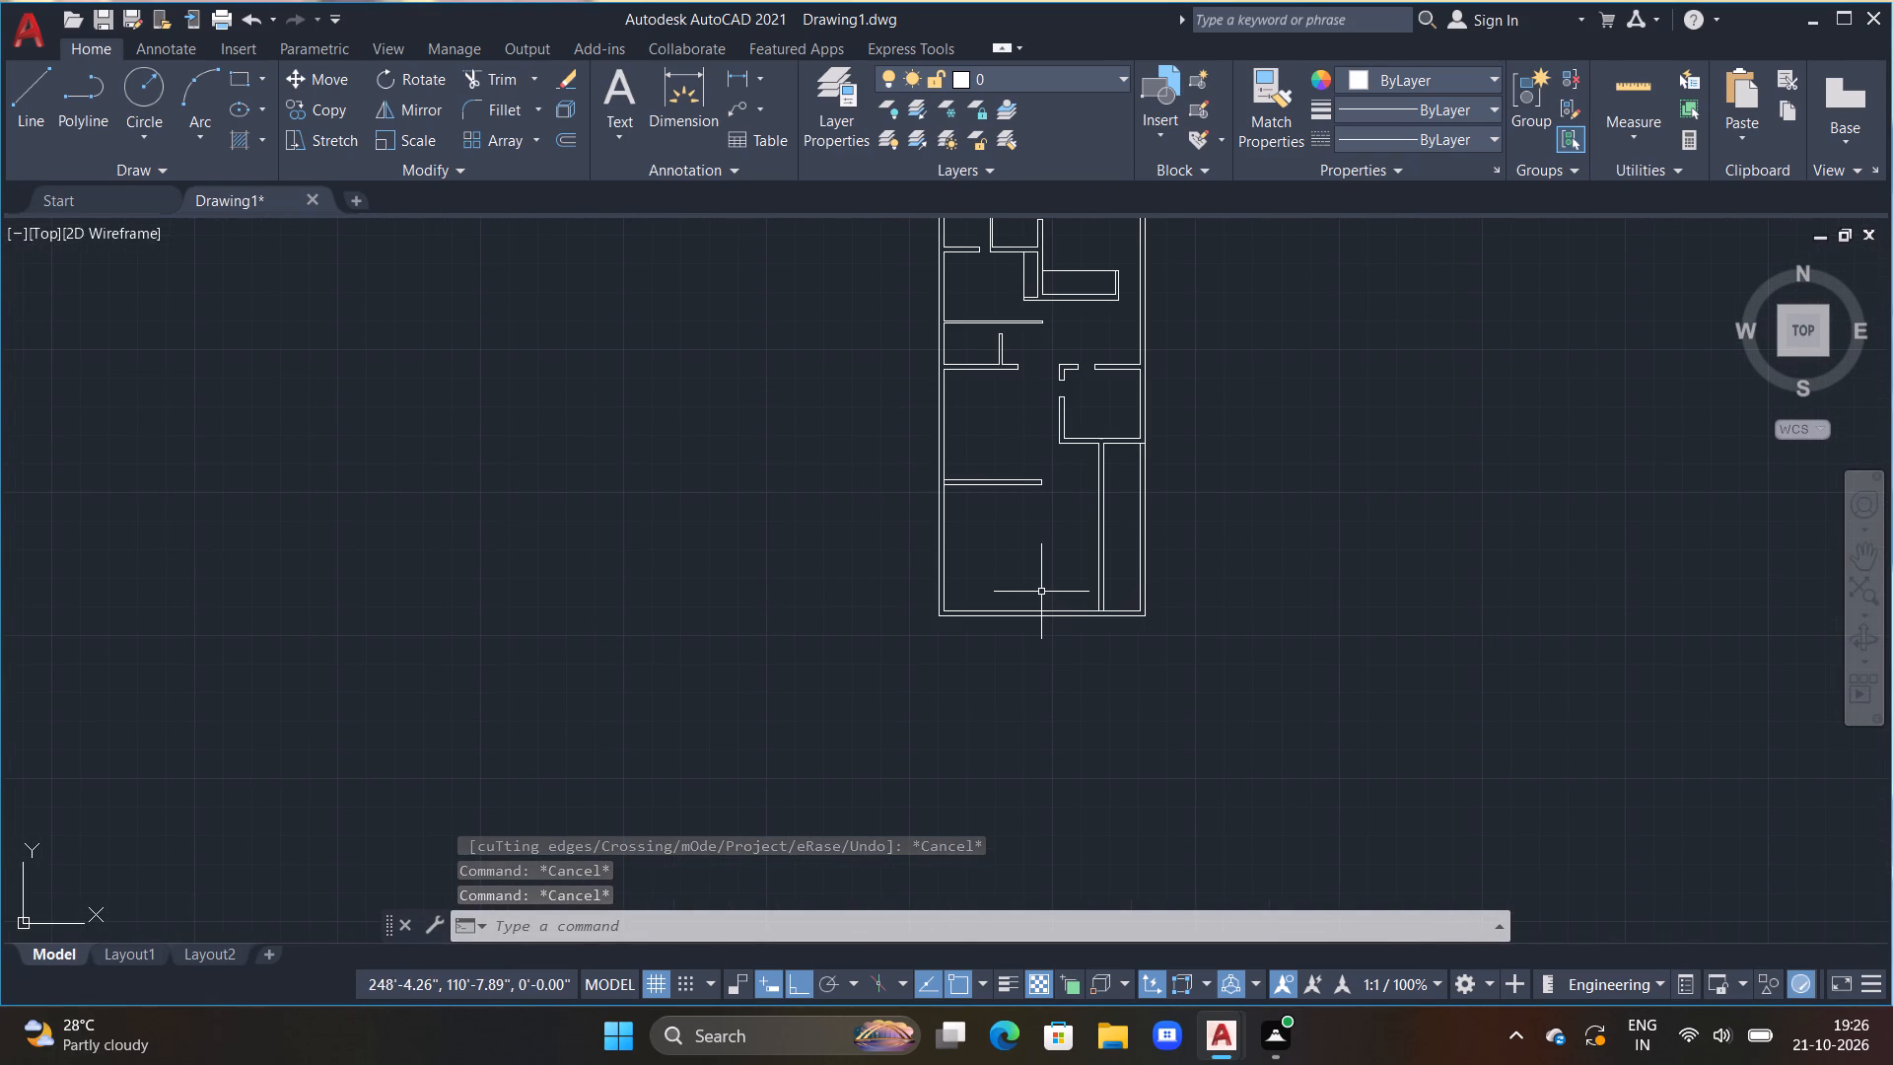
scroll(1039, 564, "up", 2)
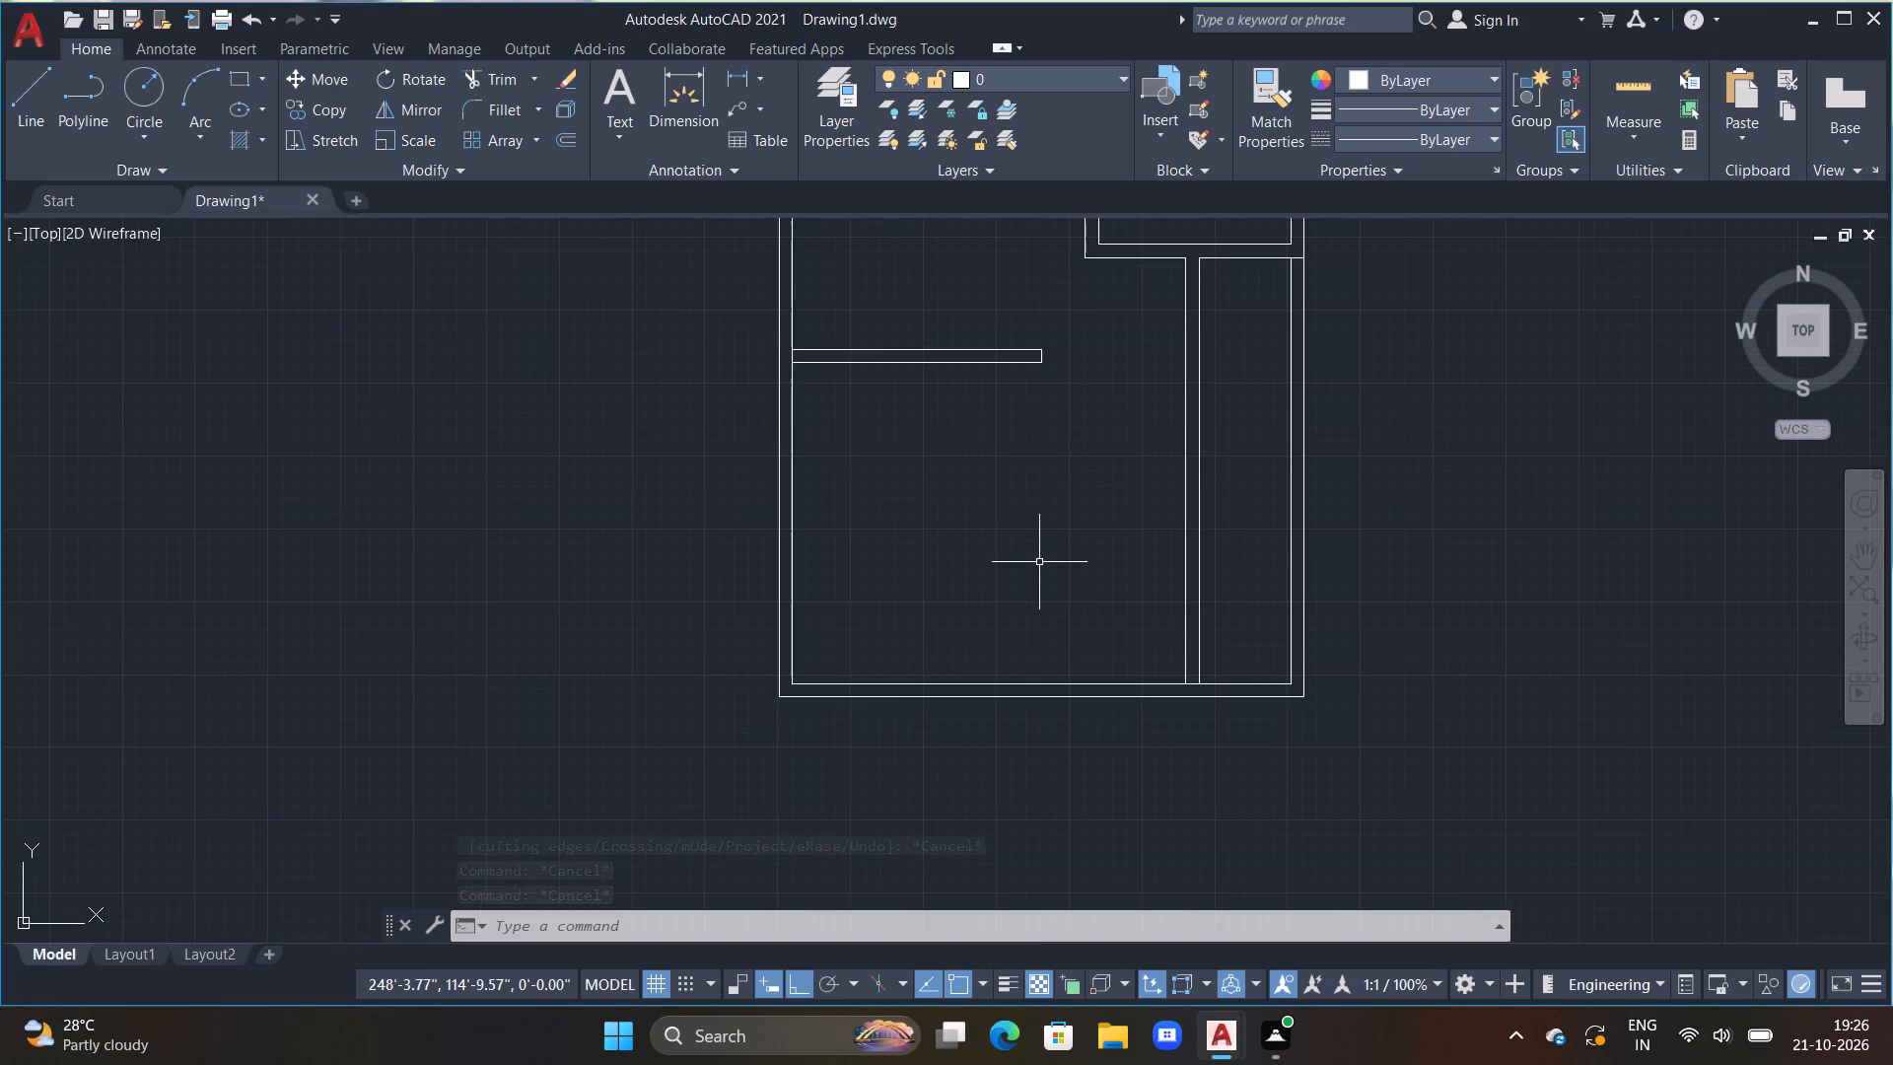
middle_click_drag(1039, 561, 1038, 516)
scroll(1027, 534, "down", 1)
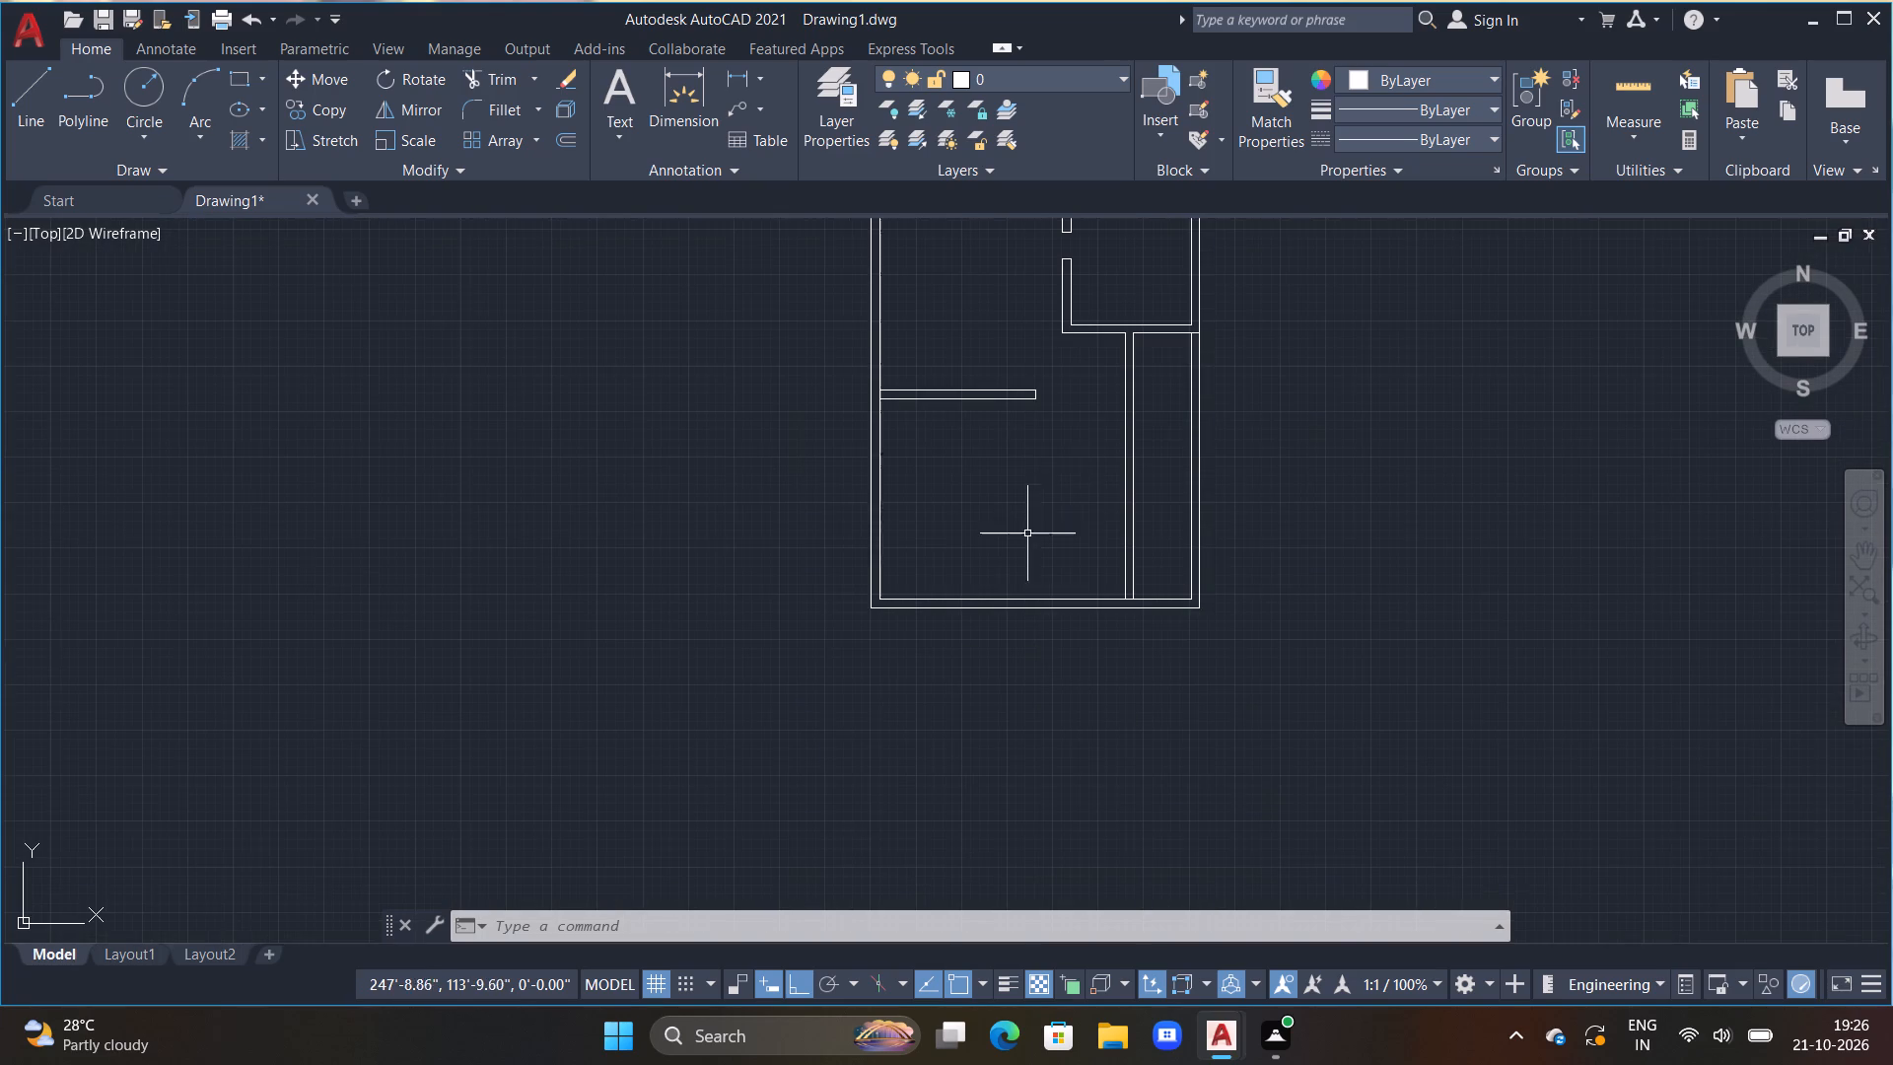
middle_click_drag(1172, 426, 1061, 434)
scroll(1059, 435, "up", 1)
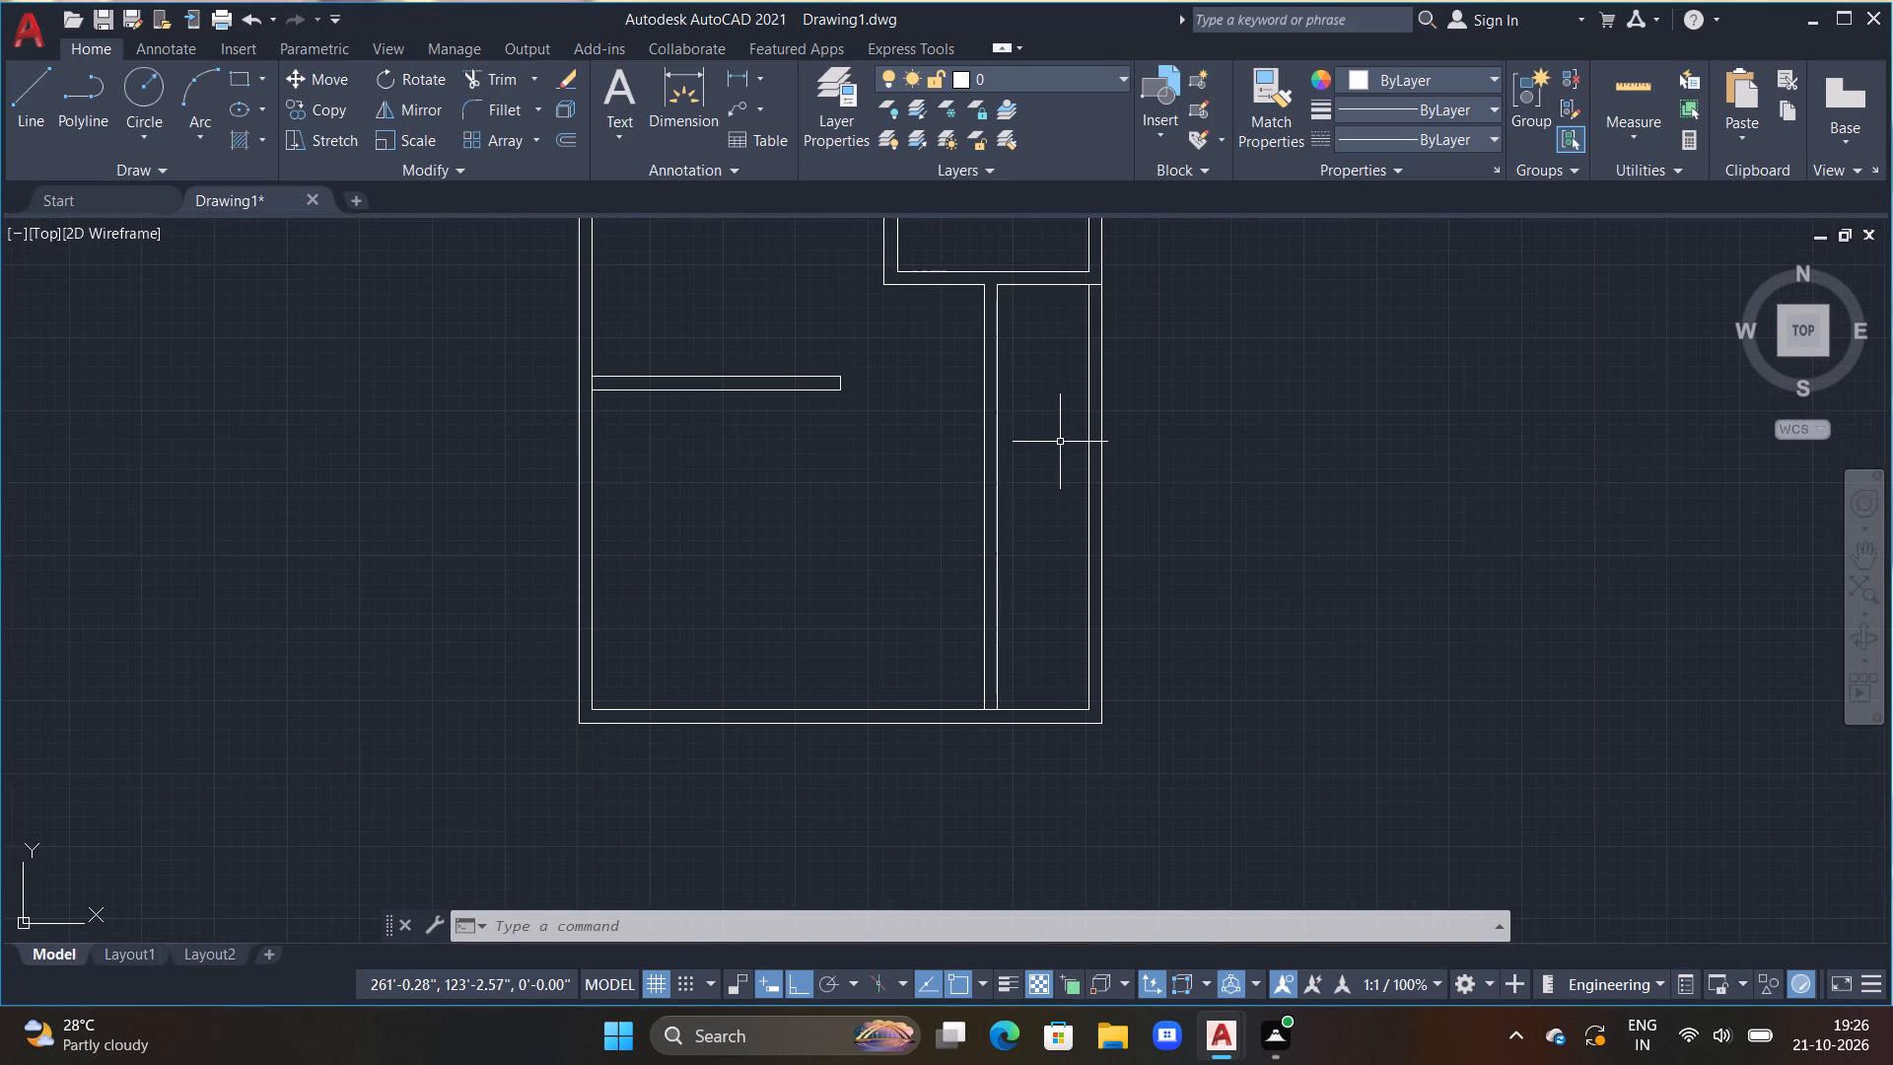
type("TR")
key("space")
left_click_drag(1057, 468, 1120, 531)
key("Escape")
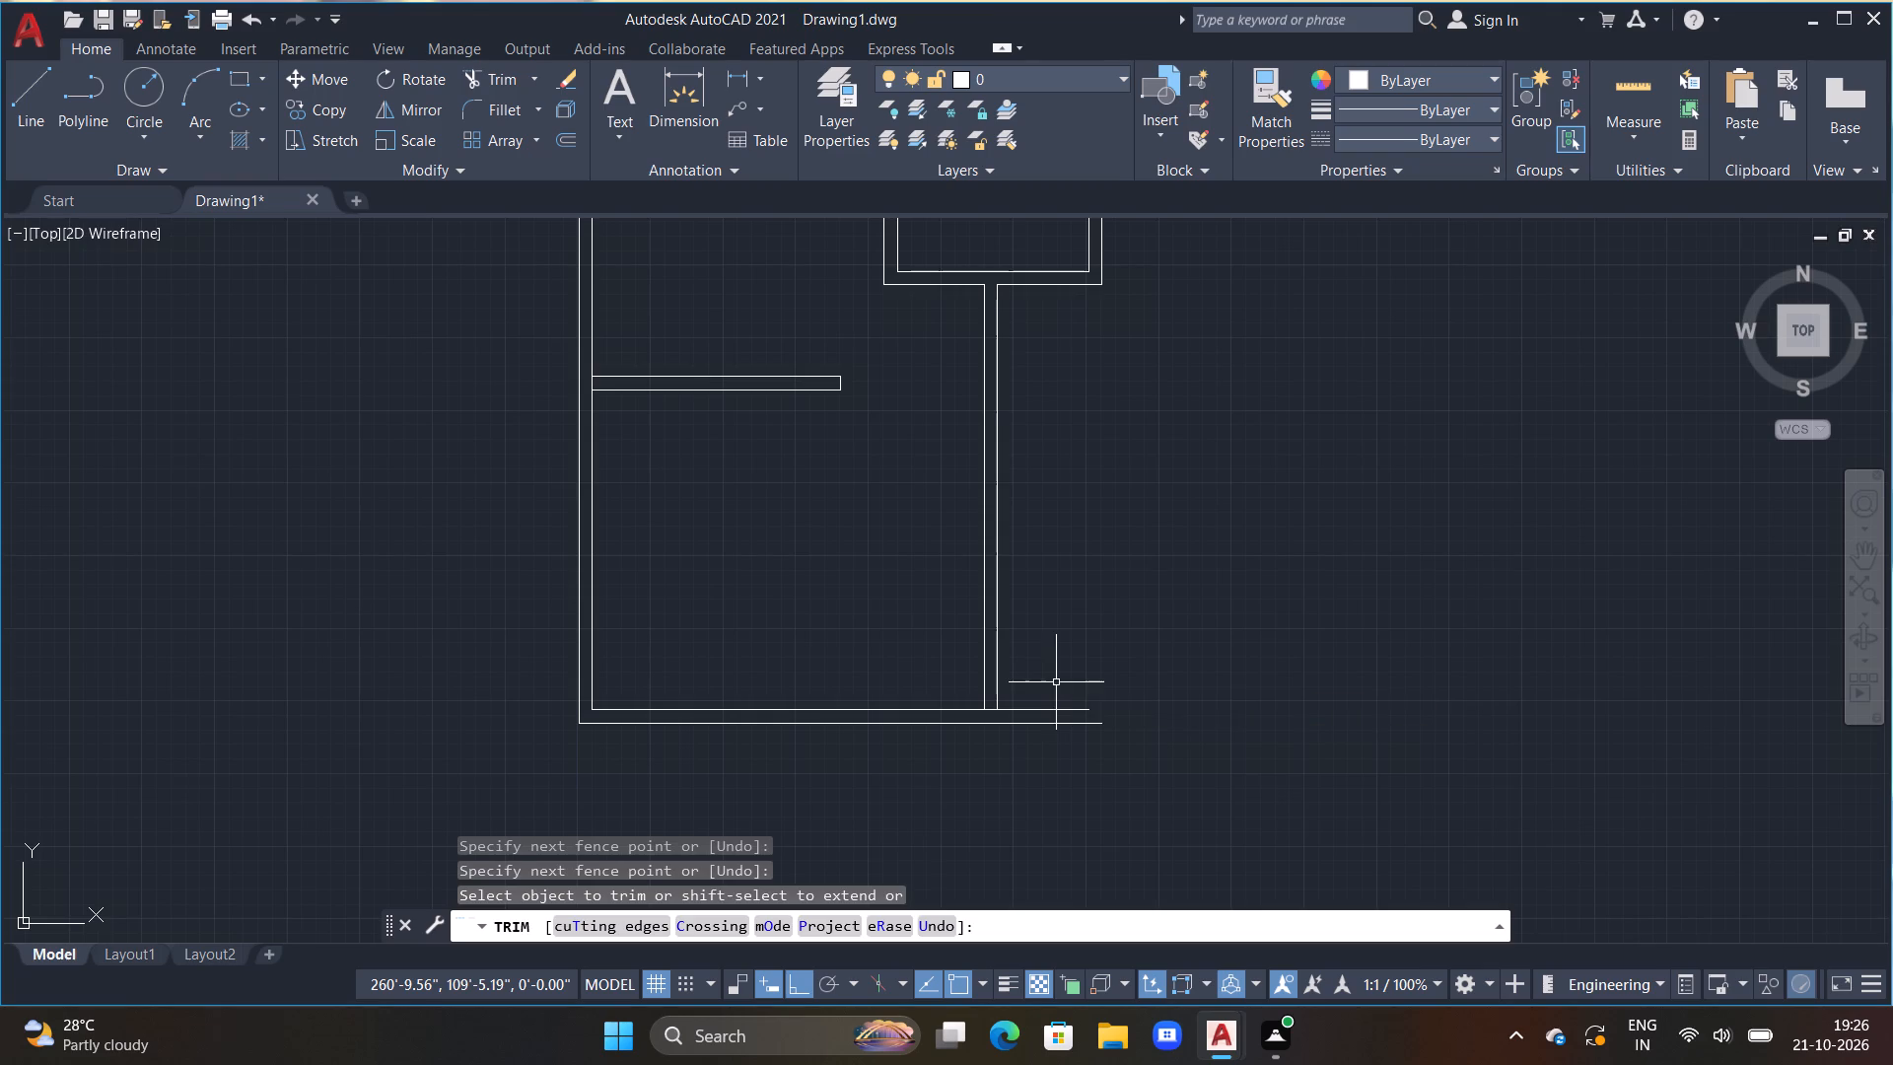
key("Escape")
key("Escape")
Extend the two lines of the recessed right wall down to the bottom wall's outer line.
scroll(1036, 640, "up", 1)
middle_click_drag(1036, 635, 1067, 585)
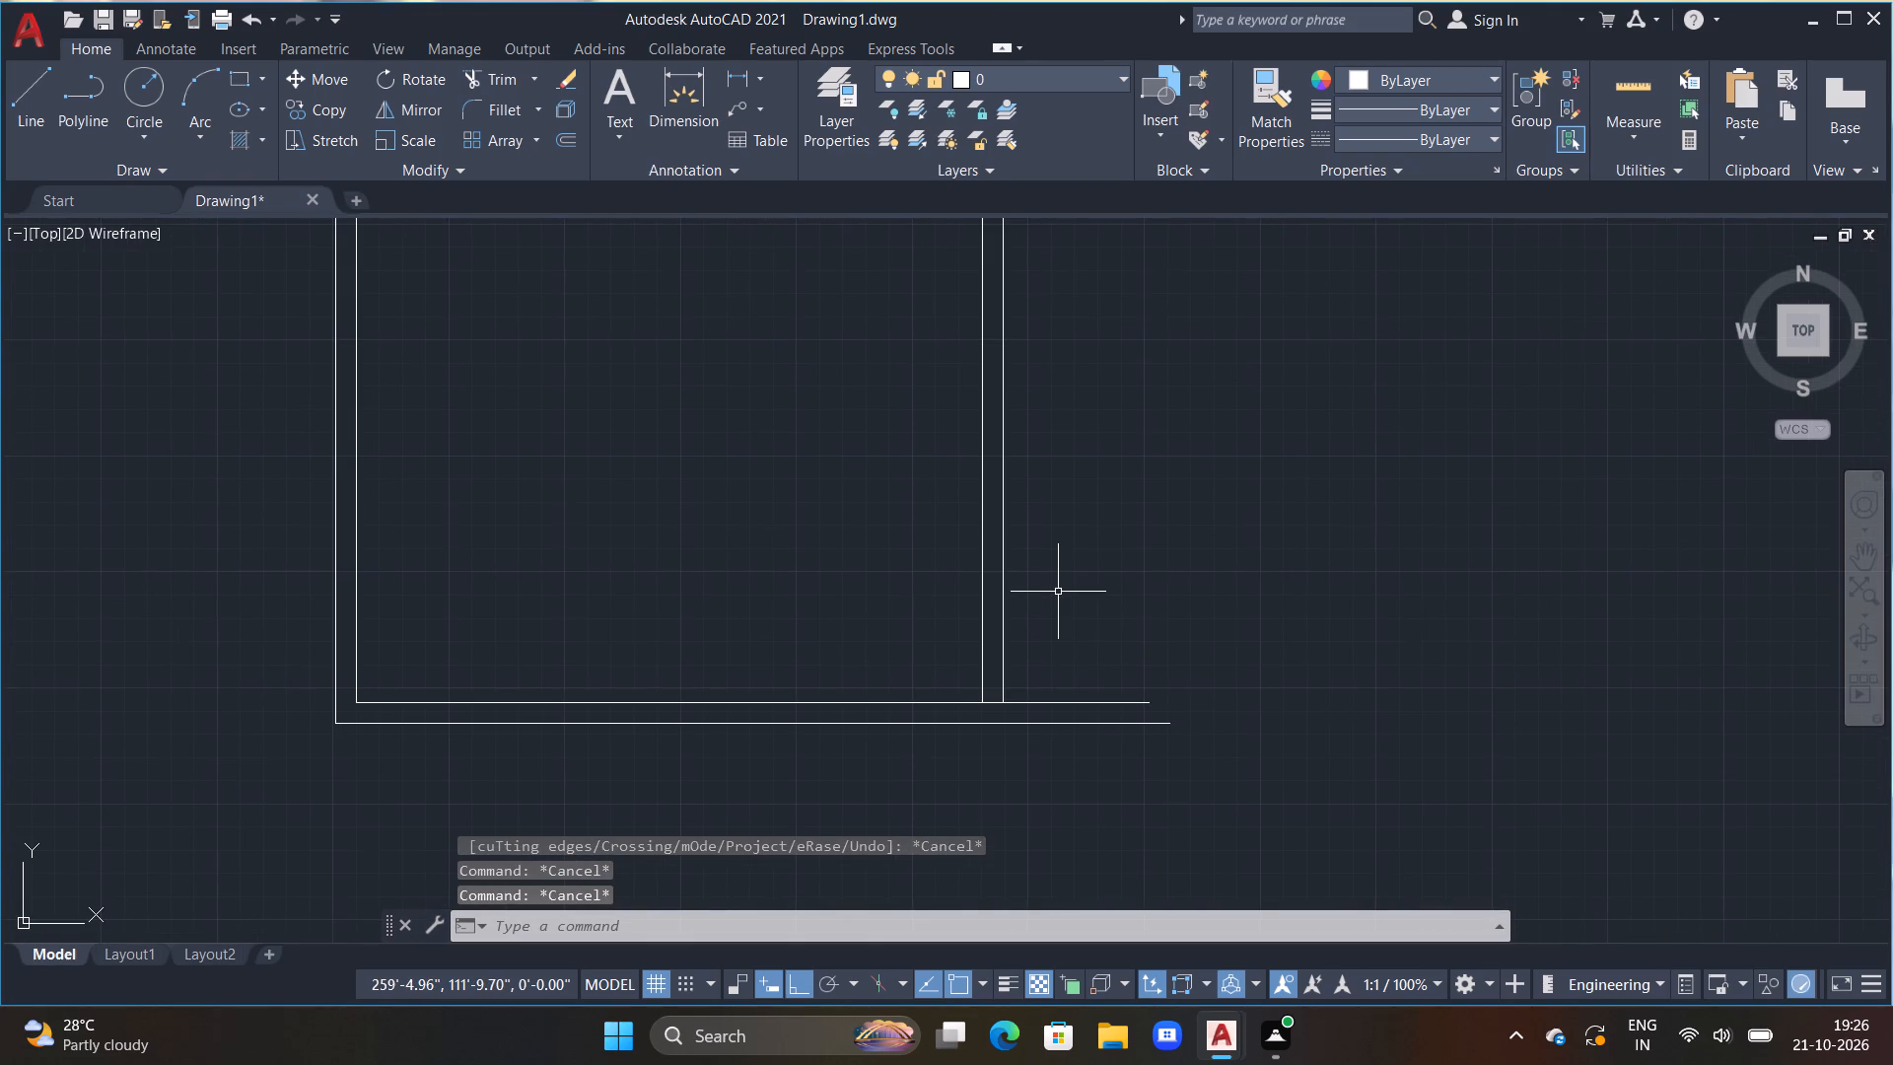
type("EX")
key("space")
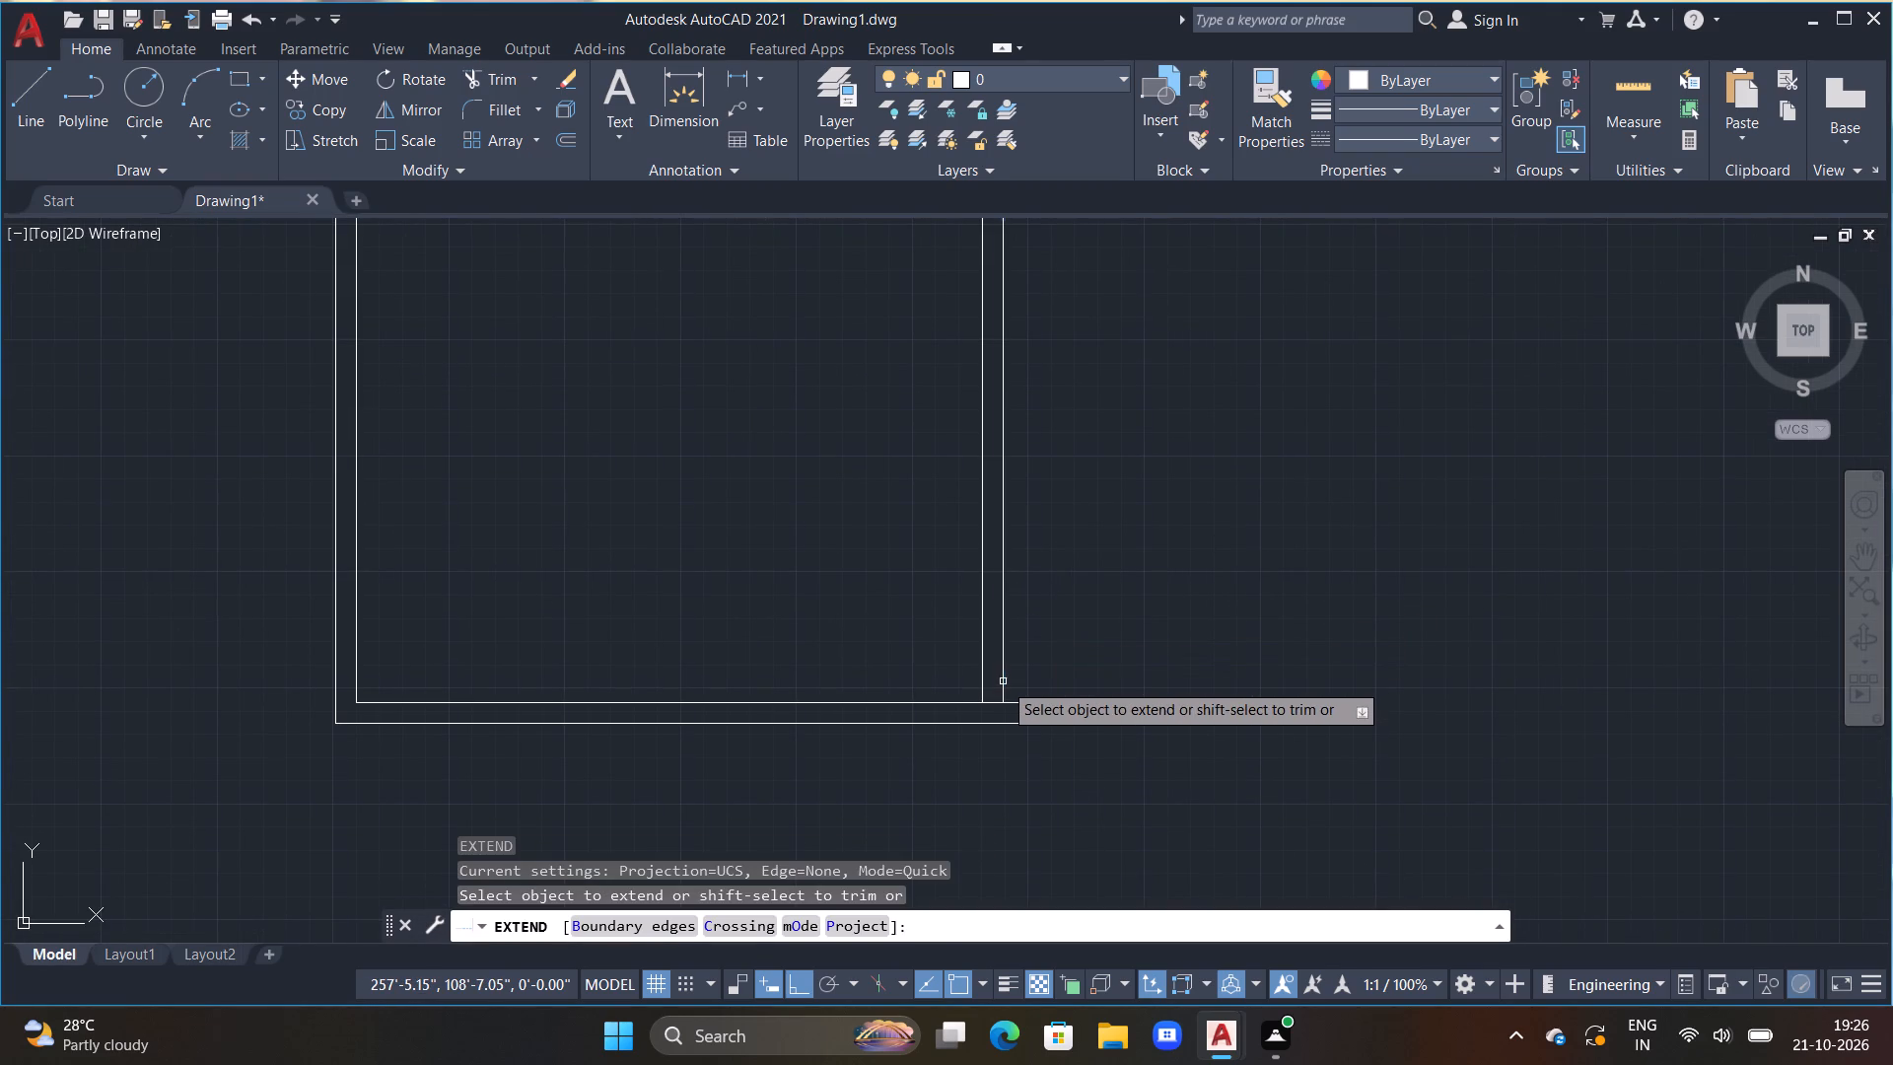
left_click(1003, 681)
left_click(981, 677)
key("Escape")
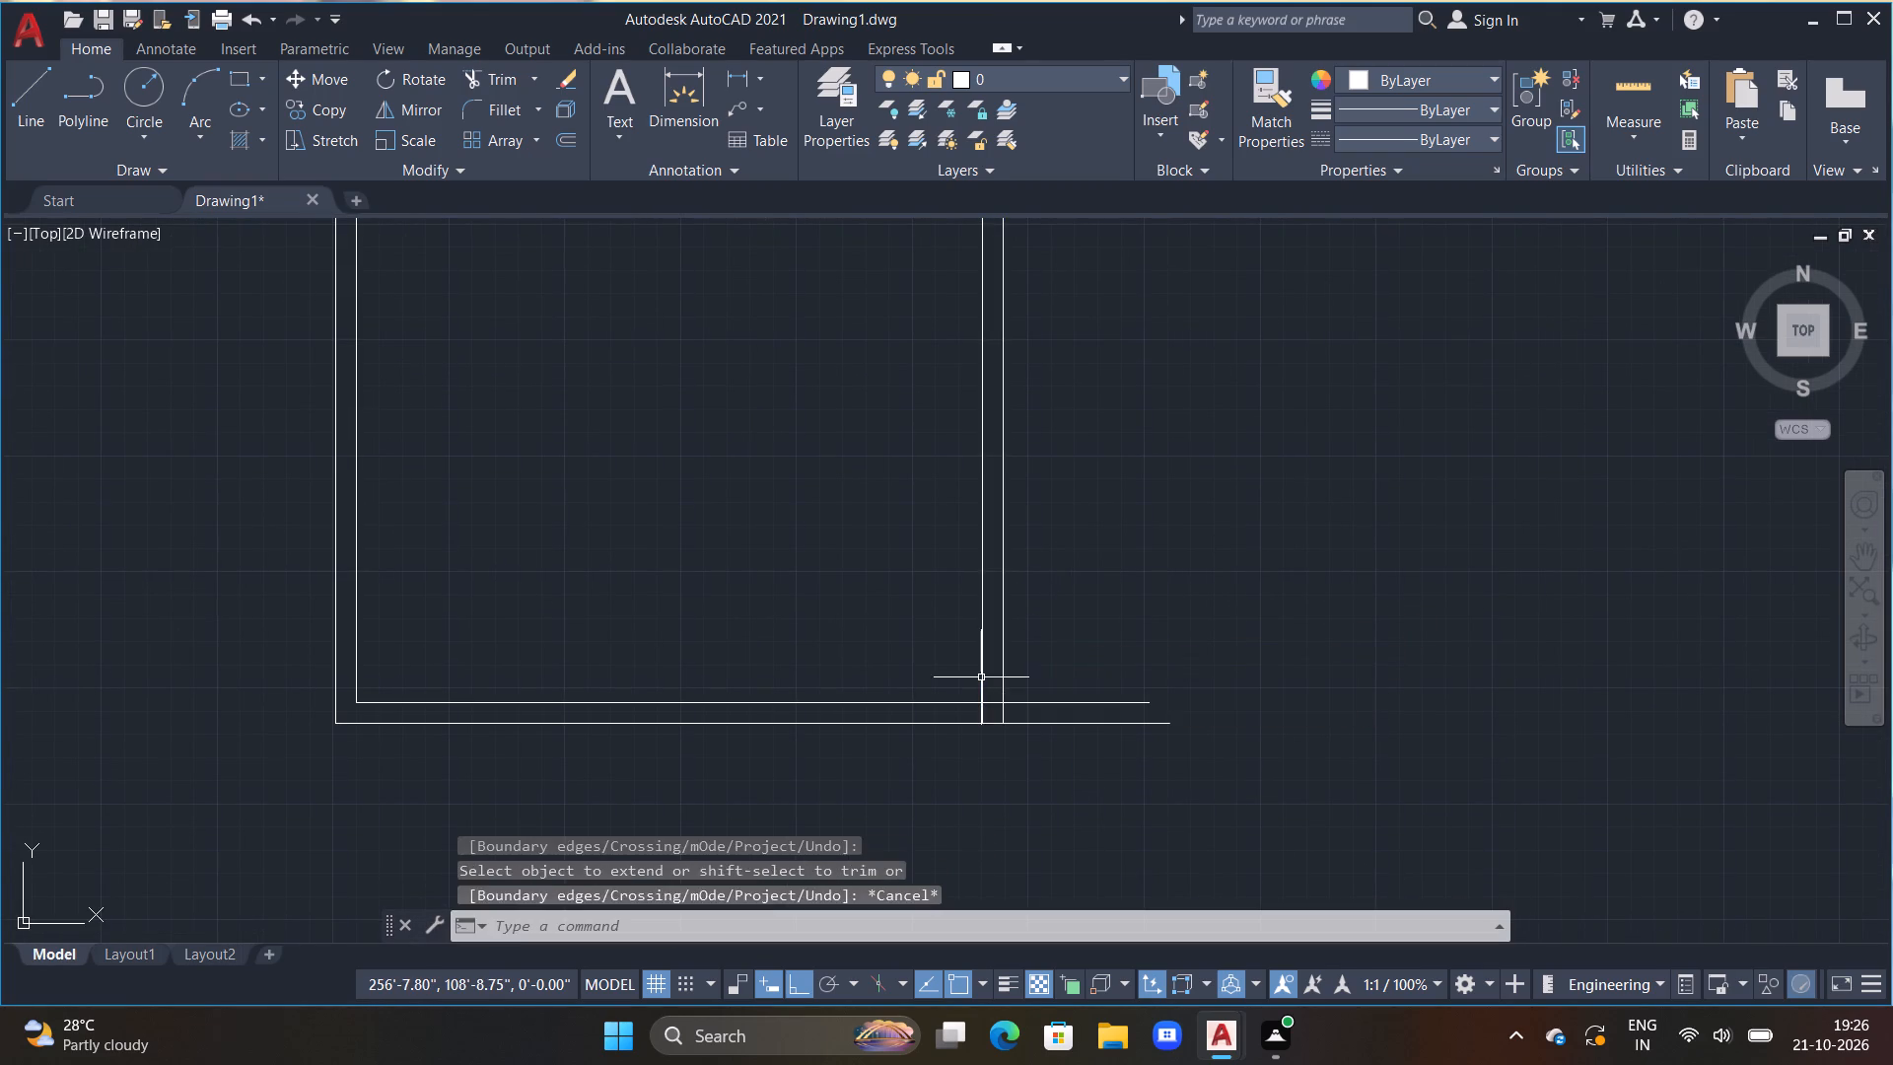
key("Escape")
Trim the bottom wall's two lines beyond the recessed right wall and its inner line between that wall's lines.
type("TR")
key("space")
left_click_drag(1057, 672, 1053, 796)
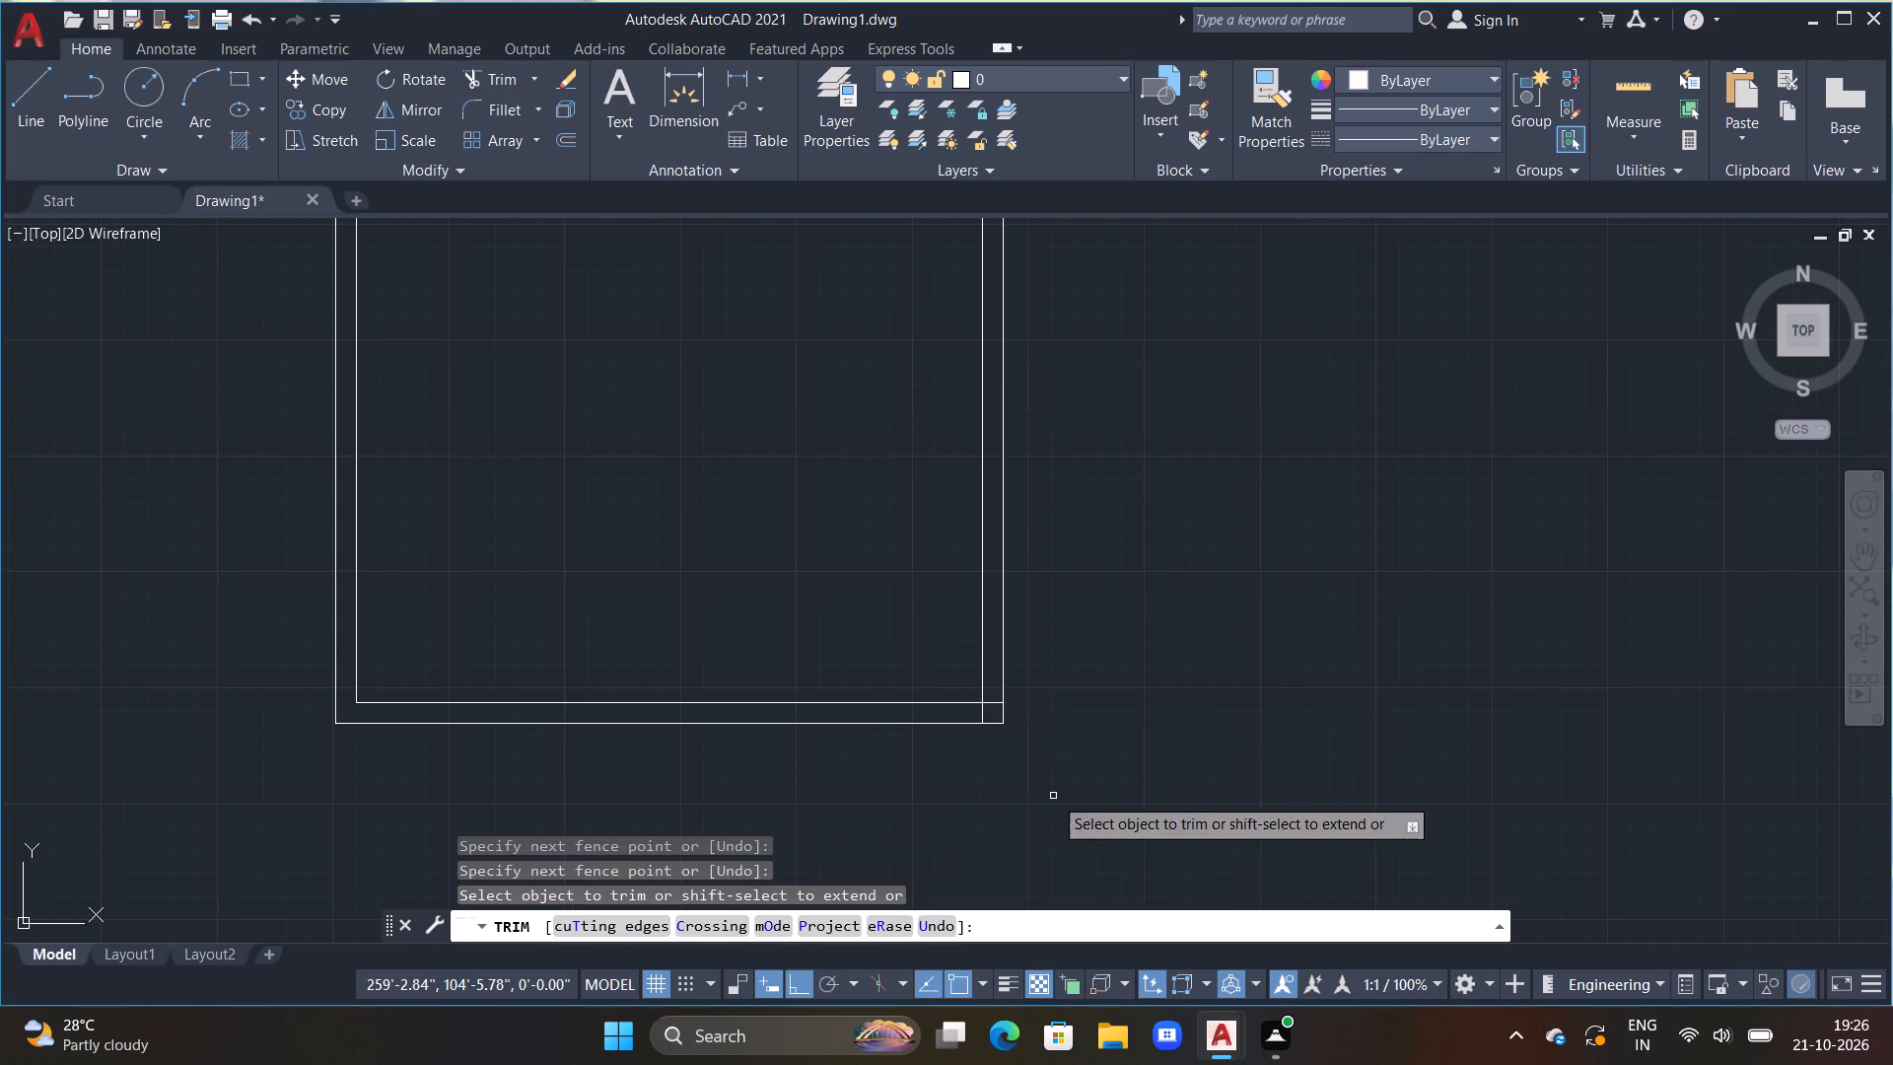
left_click(992, 704)
scroll(872, 760, "down", 2)
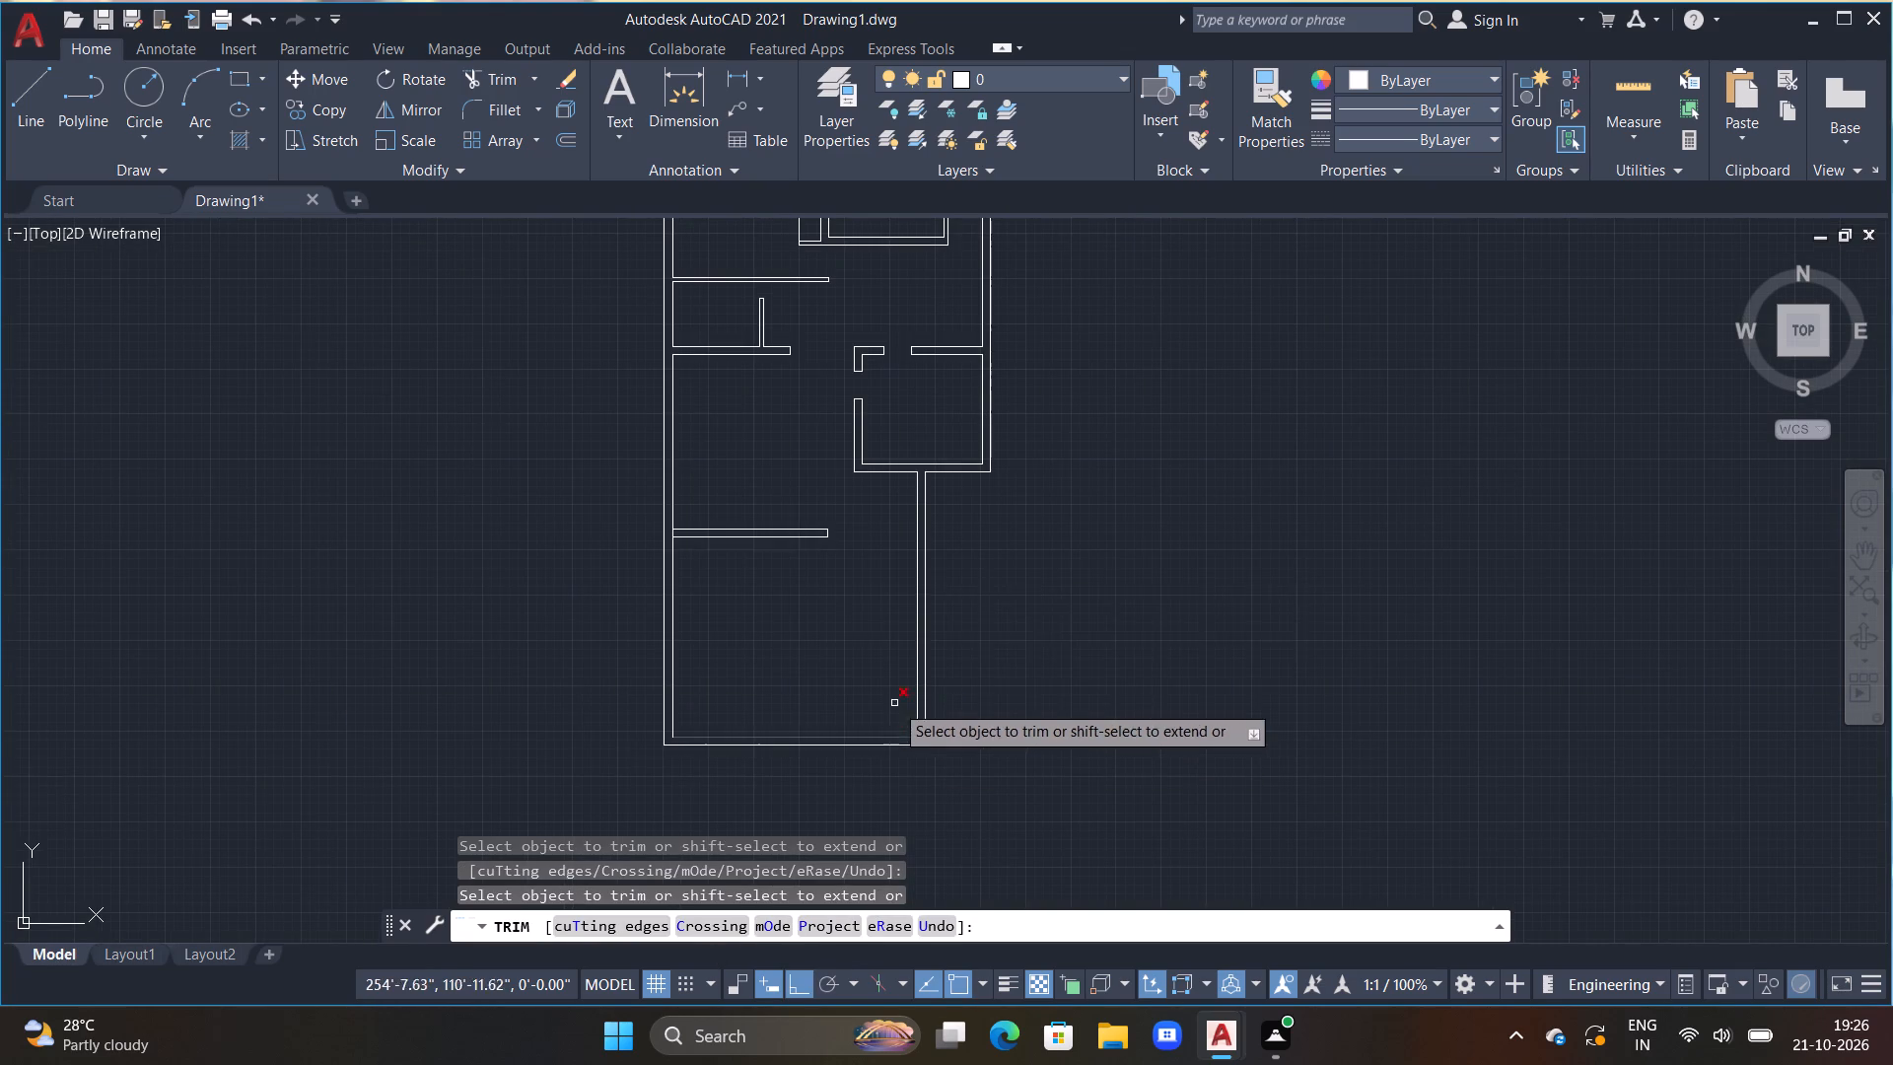
middle_click_drag(859, 618, 936, 542)
scroll(946, 590, "up", 2)
key("Escape")
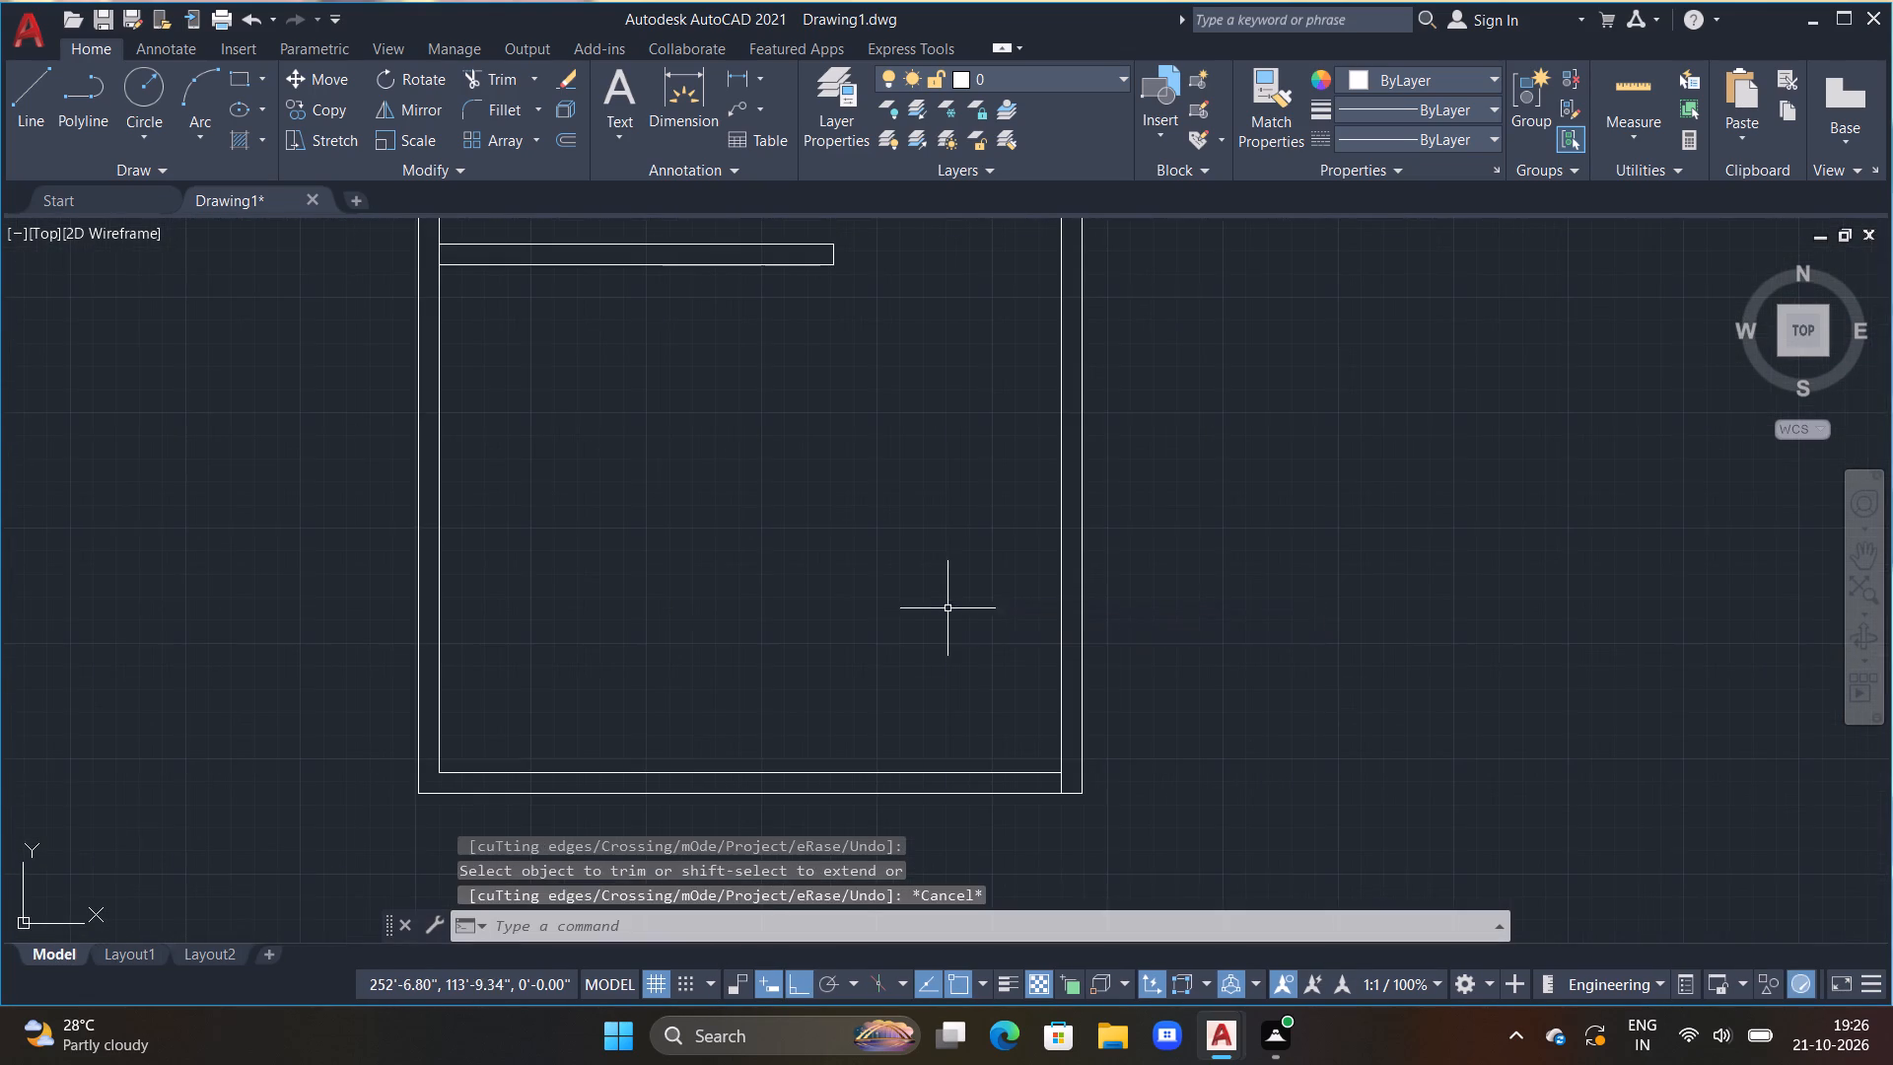
key("Escape")
key("Escape")
middle_click_drag(950, 618, 976, 588)
key("Escape")
scroll(980, 589, "down", 1)
key("Escape")
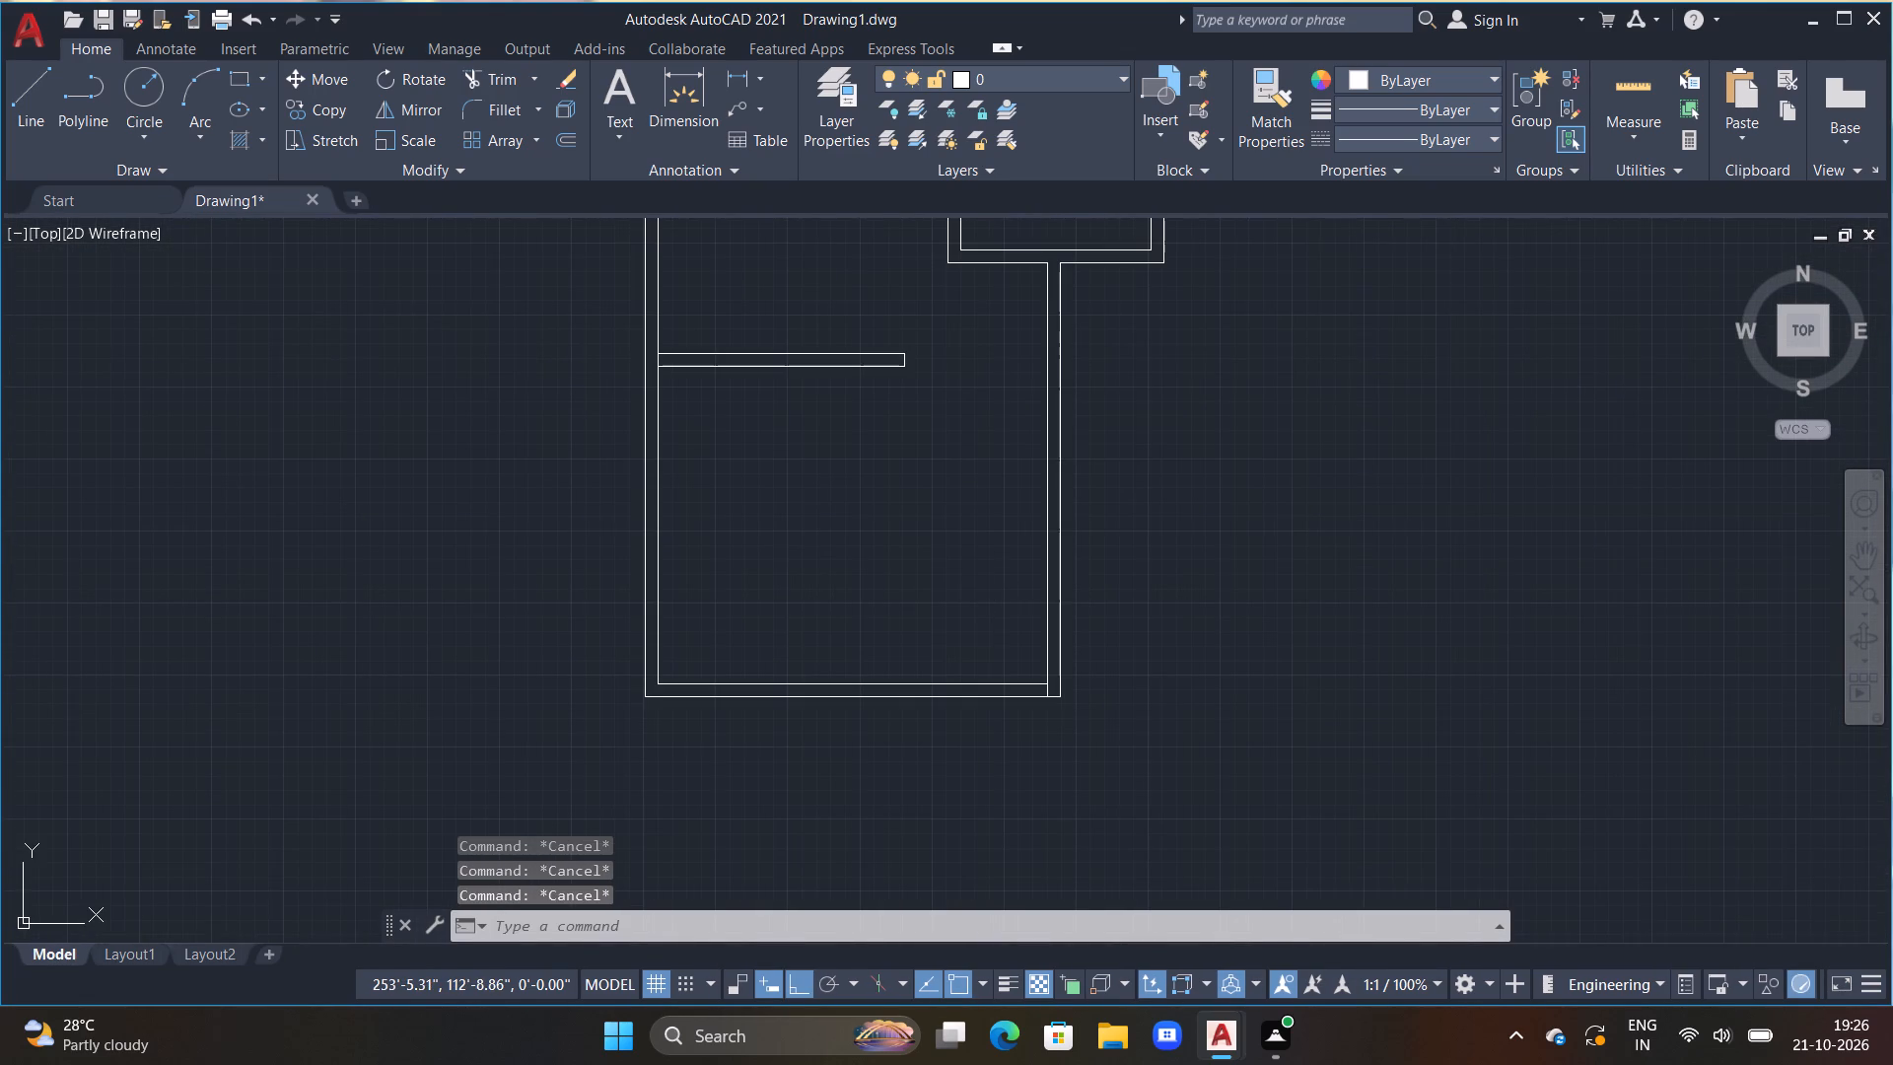
Offset the recessed right wall's inner line 4' into the plan, and offset that copy 9" further inward to form a vertical partition.
type("OFF")
key("space")
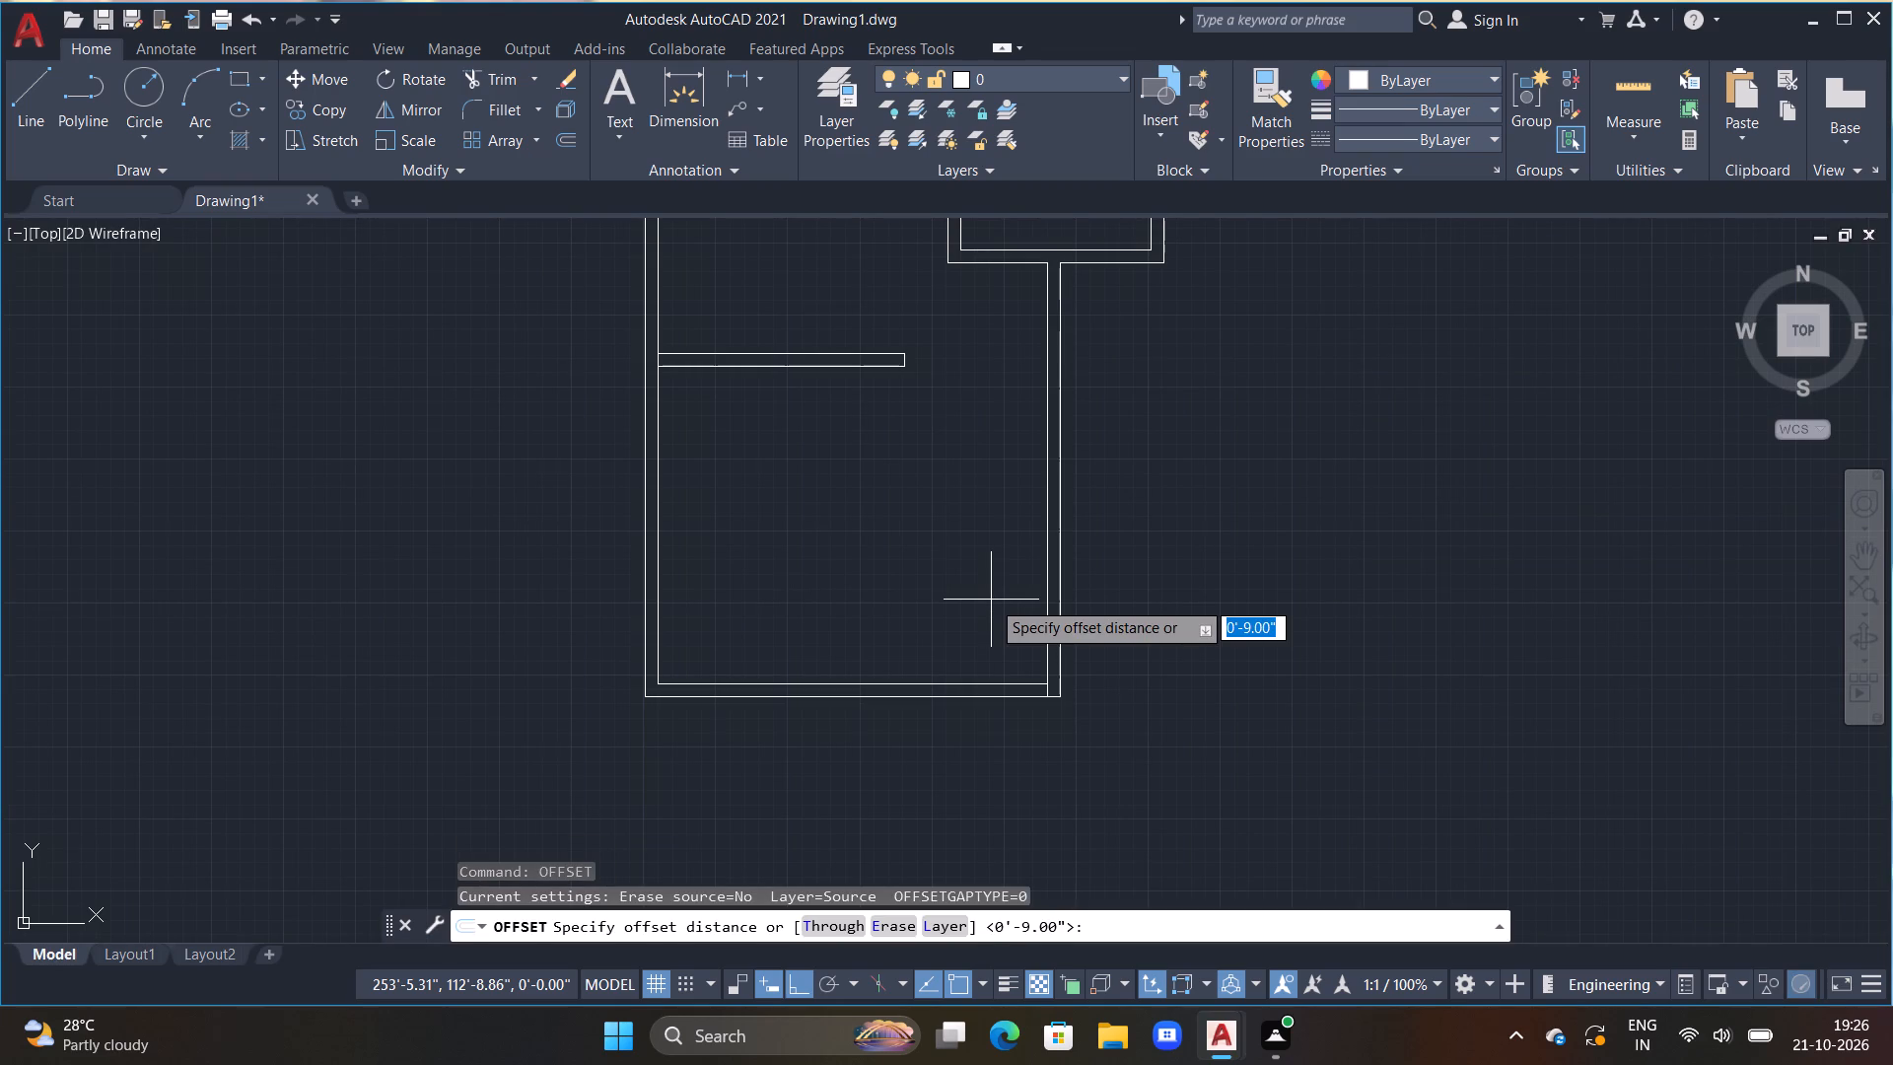
key("4")
key("apostrophe")
key("Return")
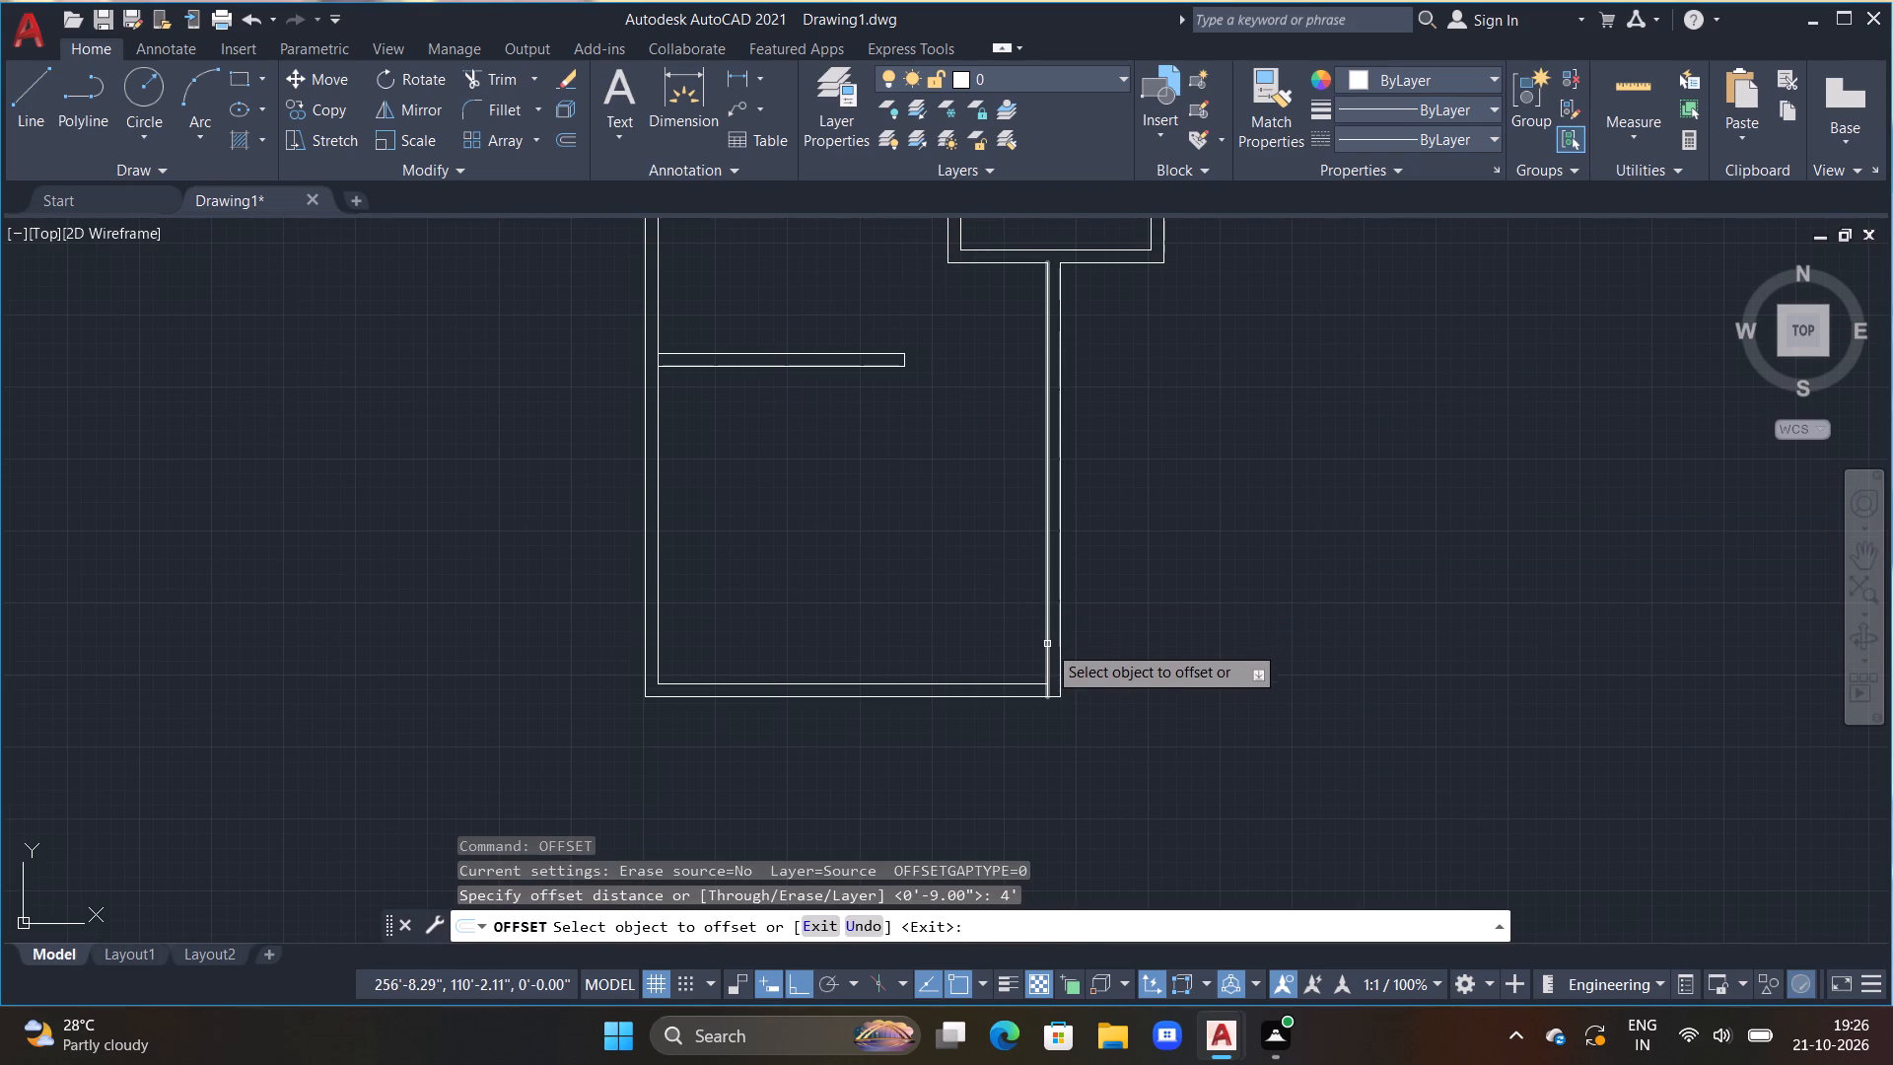
double_click(1046, 644)
left_click(960, 636)
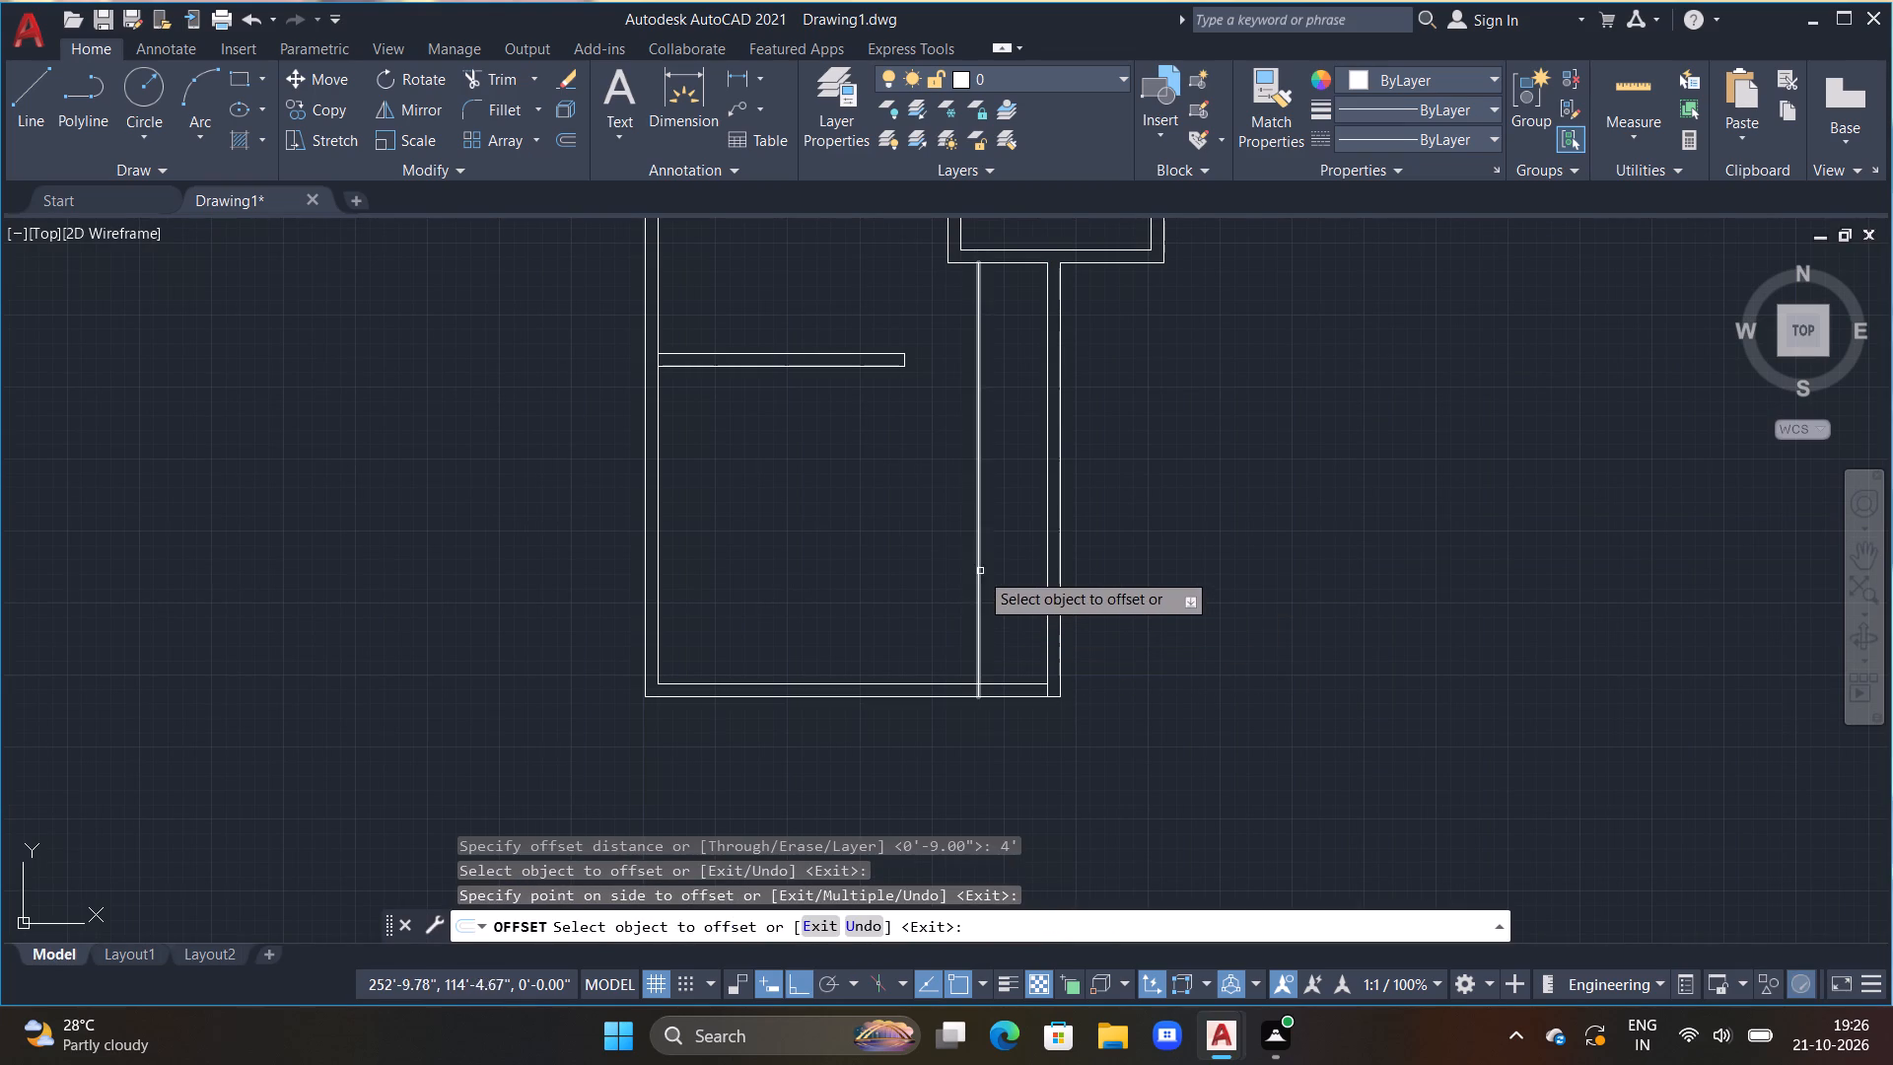
double_click(977, 570)
type("9\"")
key("Return")
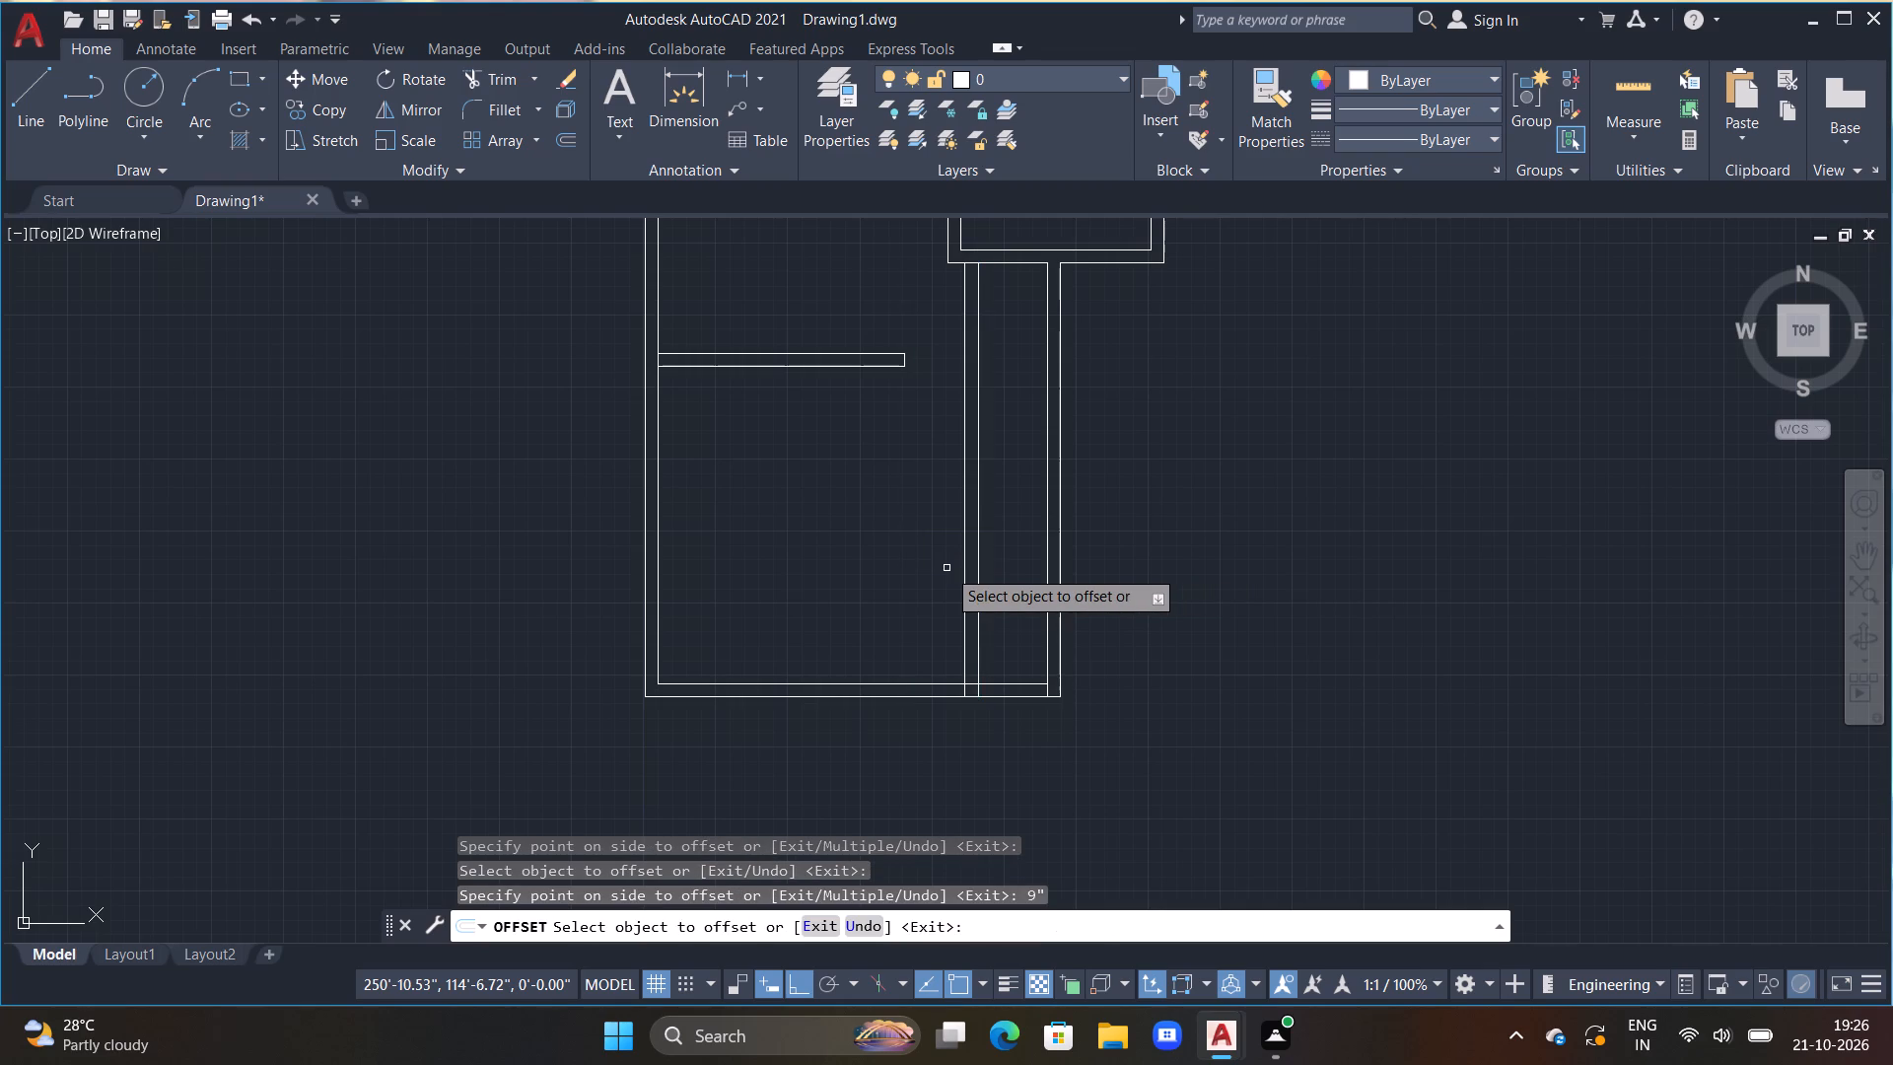
scroll(981, 724, "up", 1)
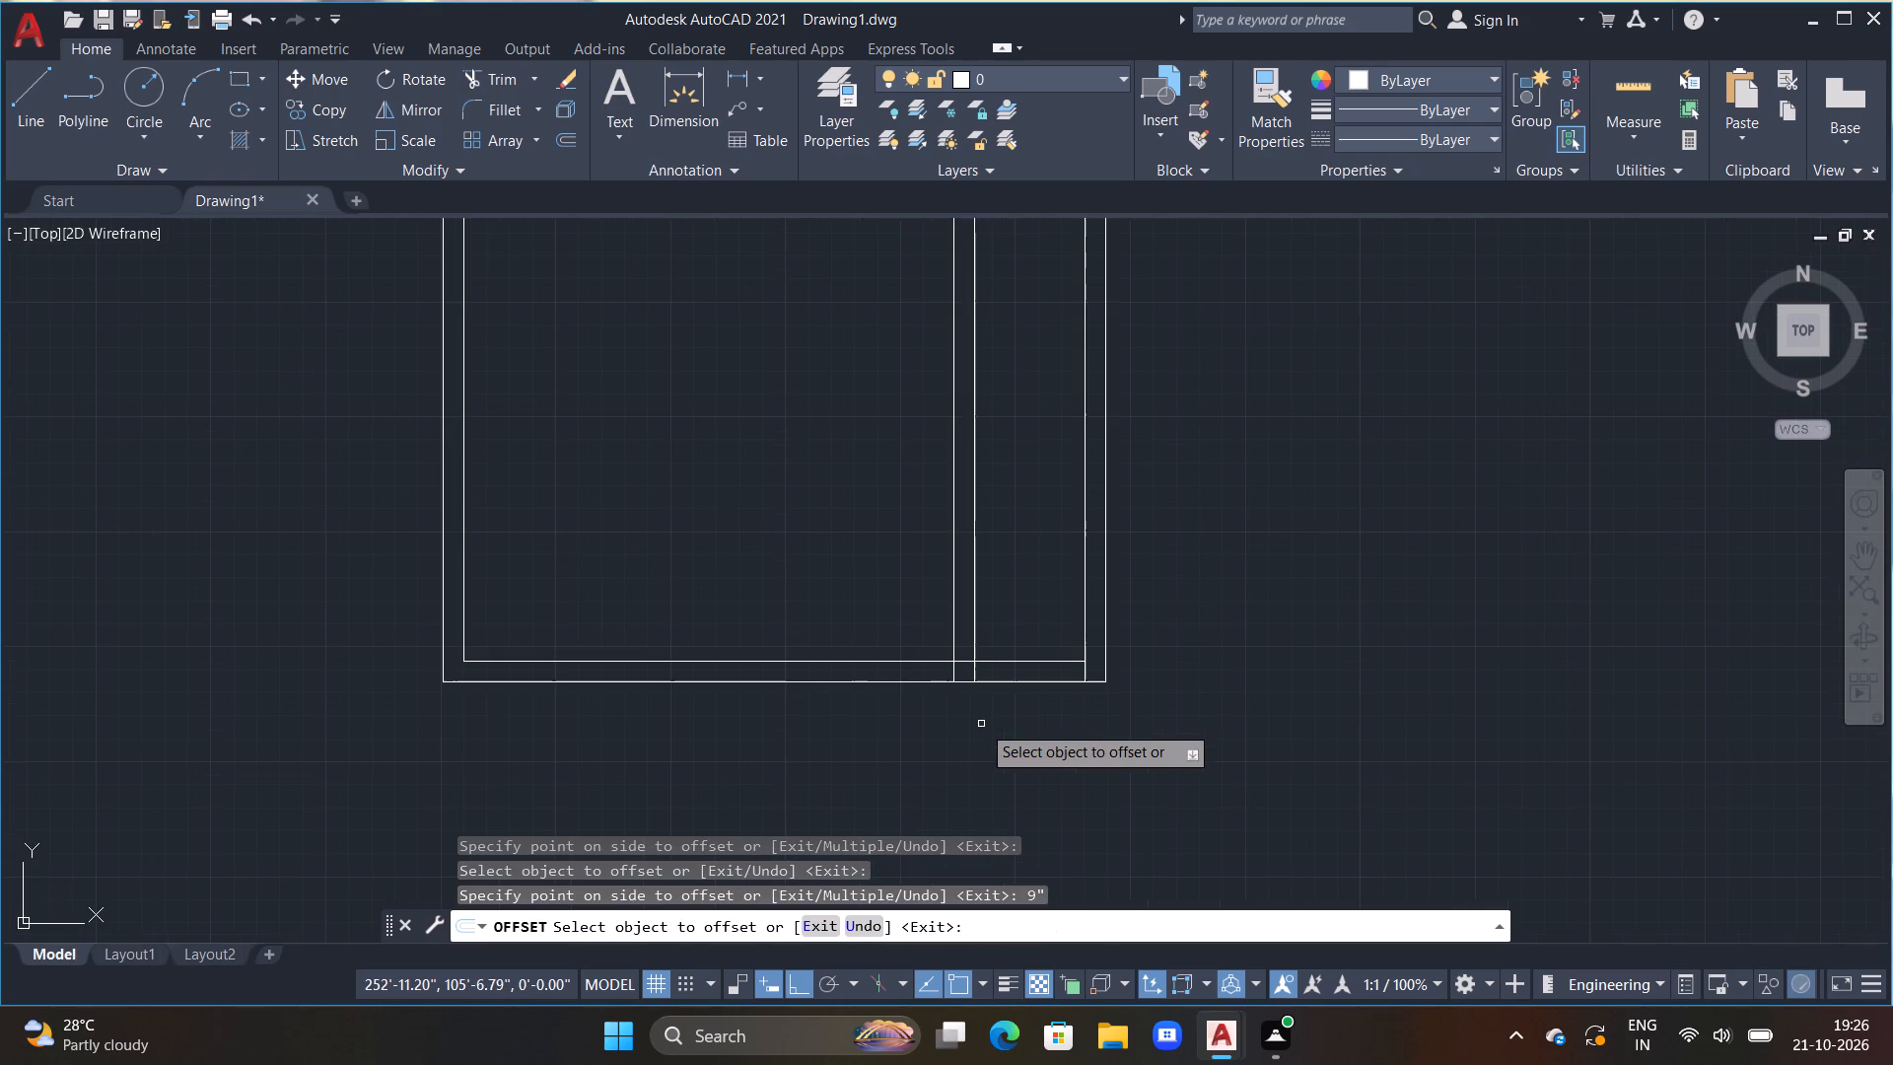
key("Escape")
key("Escape")
key("Escape")
Trim the bottom wall's inner line between the new partition and the right wall, and the leftover lines inside the partition's lower corner.
type("TR")
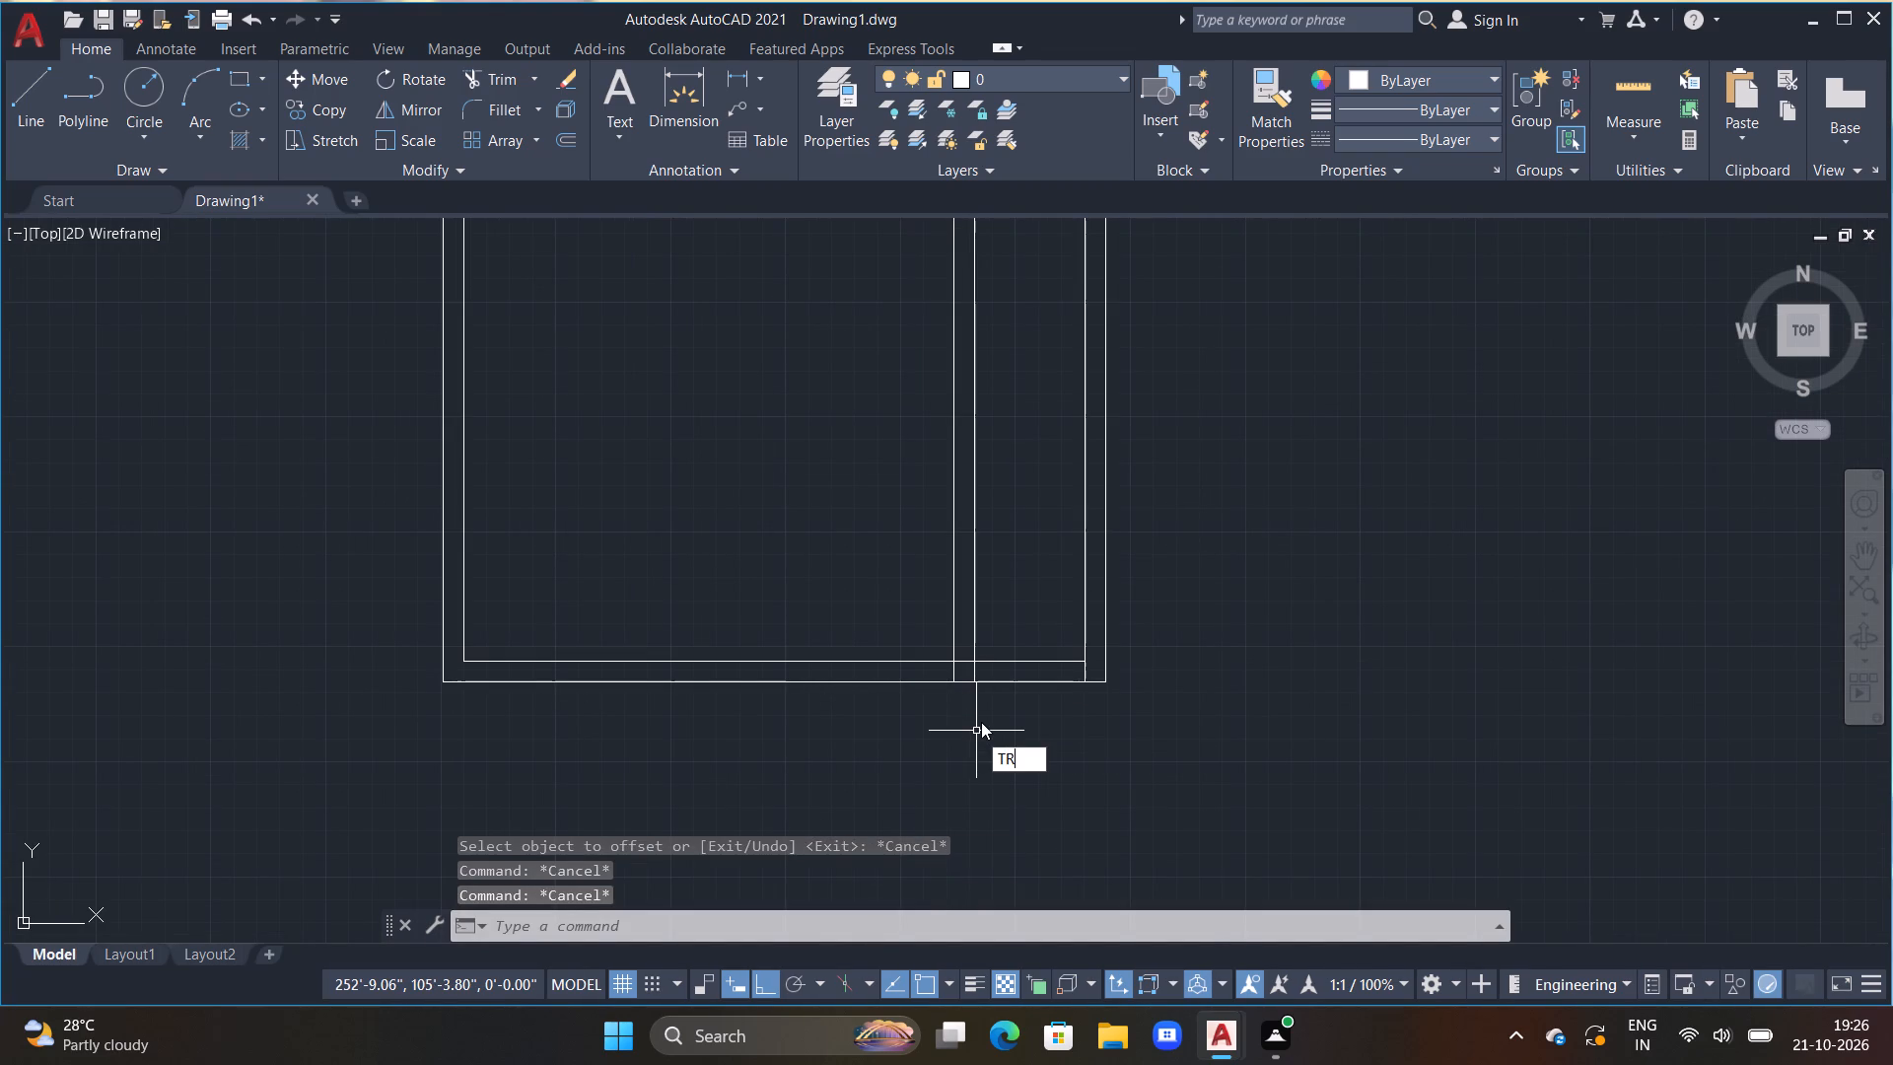
key("space")
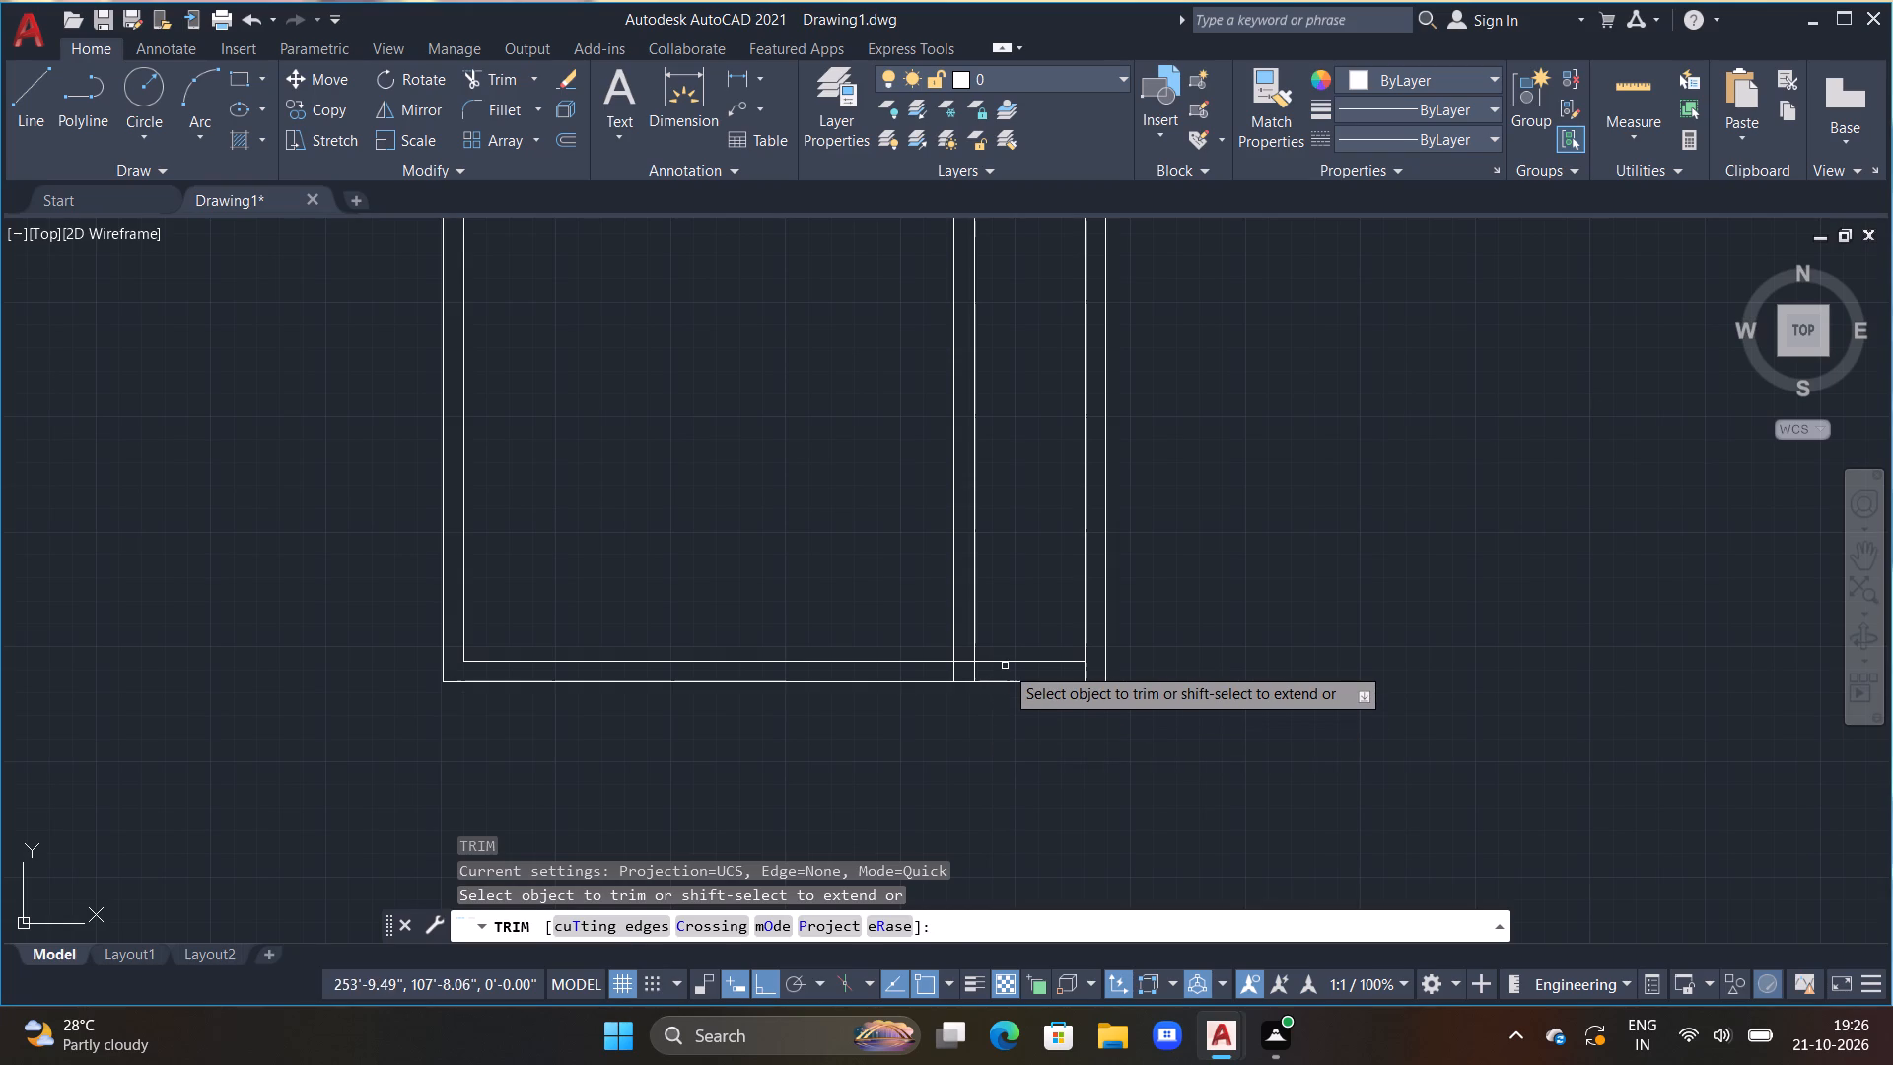
left_click(1006, 664)
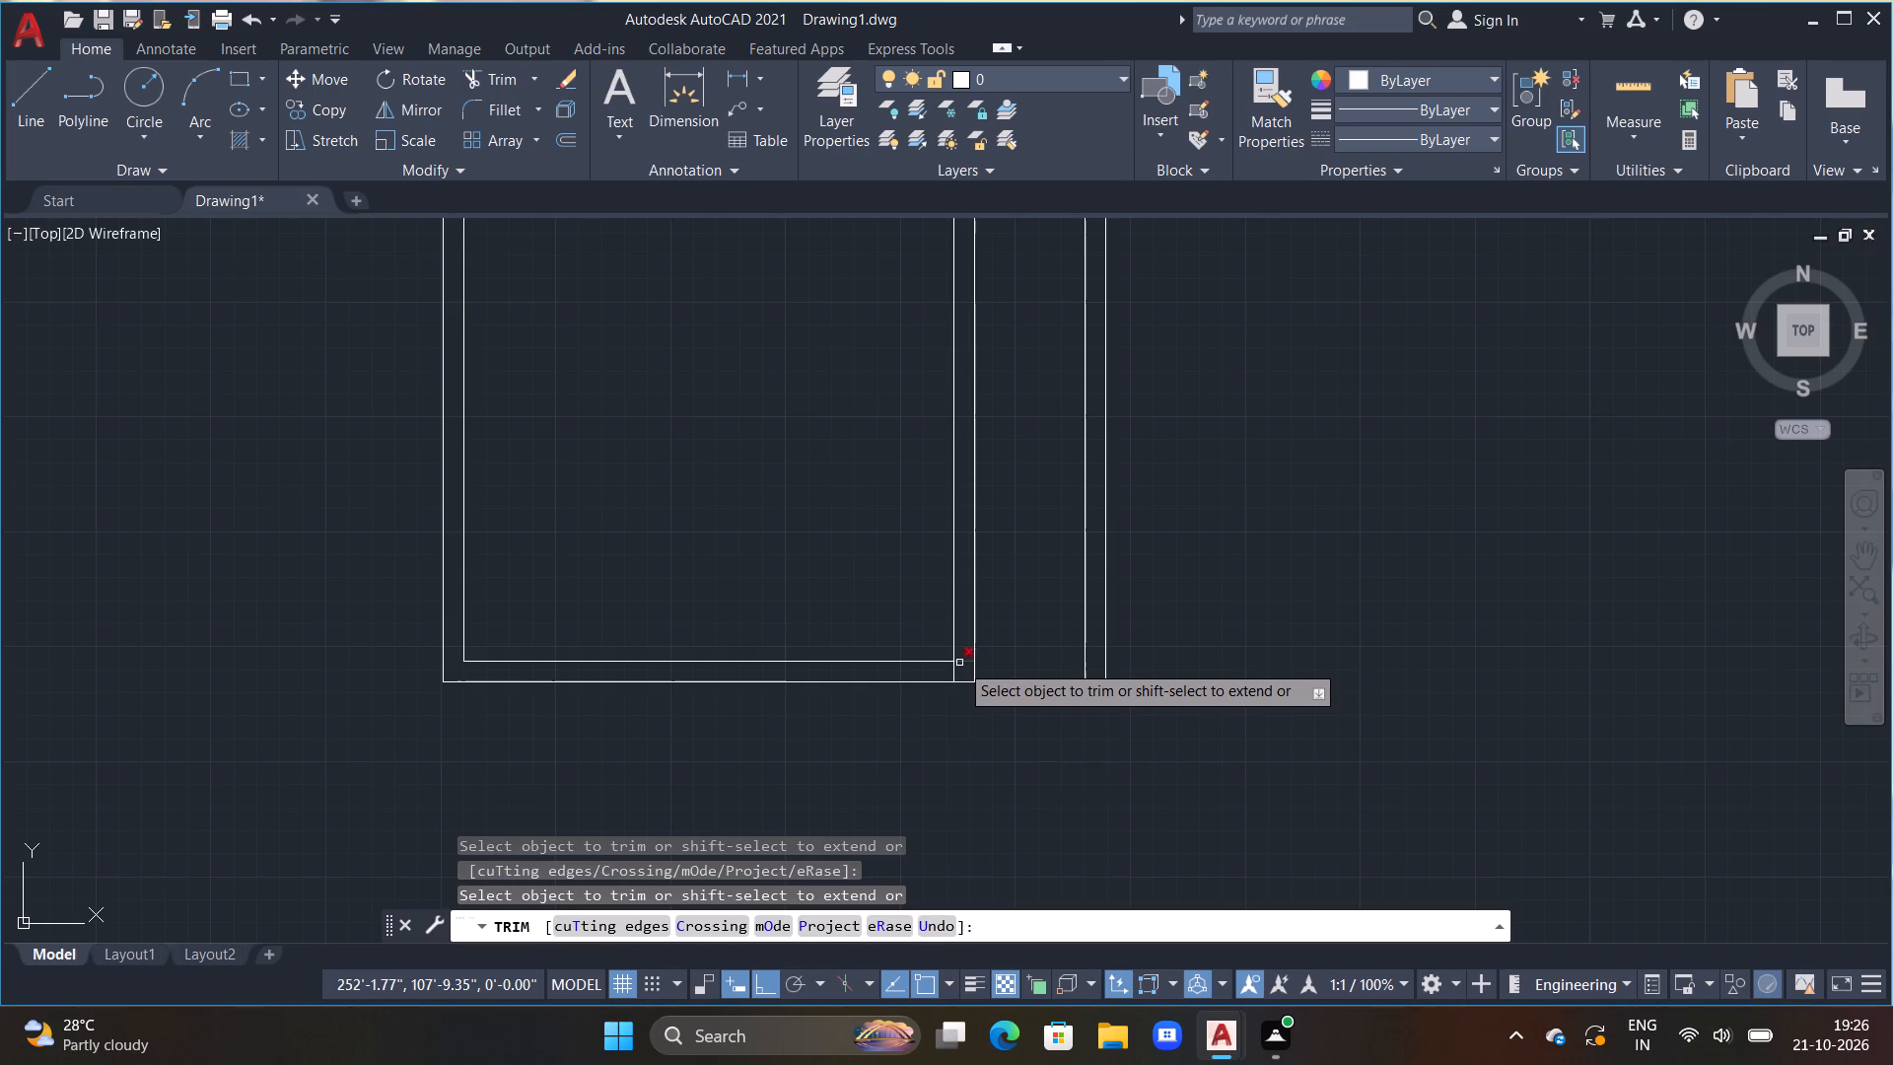
double_click(960, 663)
double_click(955, 669)
scroll(932, 697, "down", 2)
middle_click_drag(914, 713, 917, 721)
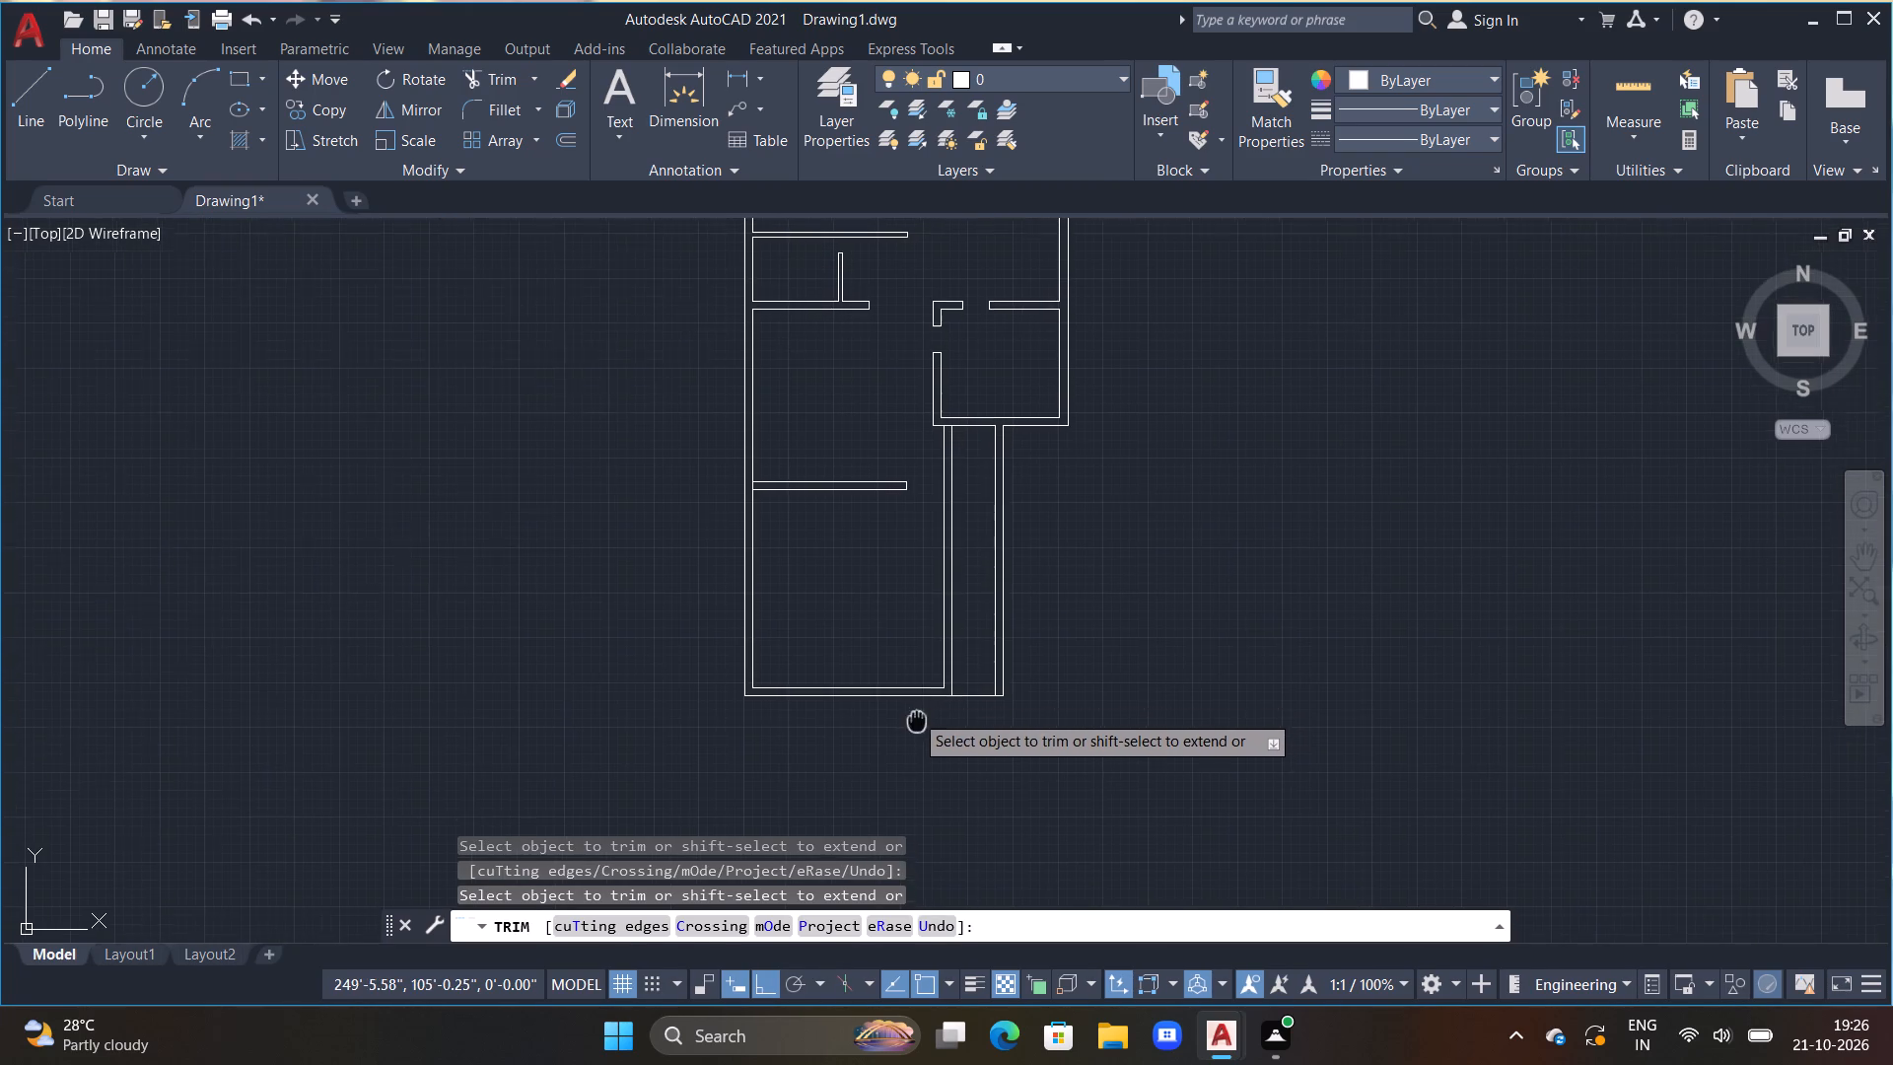
middle_click_drag(917, 721, 919, 754)
key("Escape")
key("Escape")
key("Escape")
key("Escape")
key("Escape")
key("Escape")
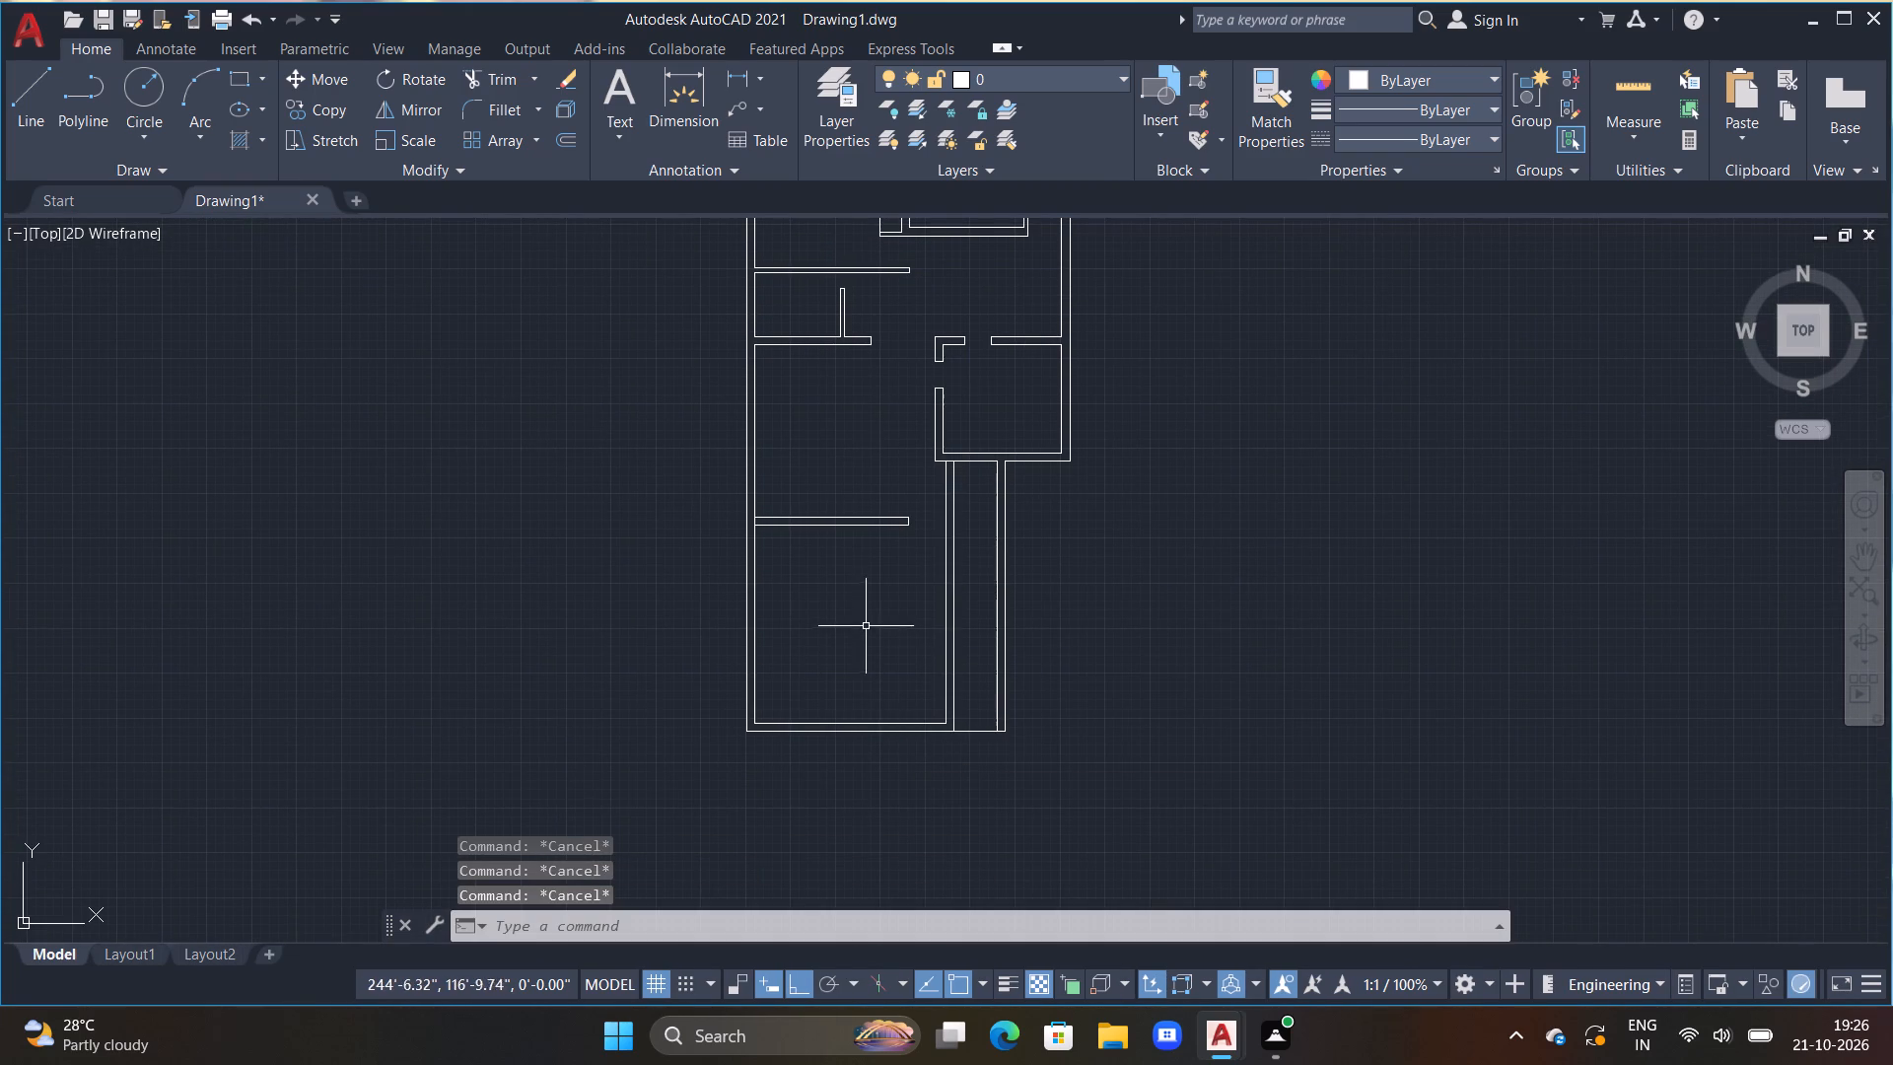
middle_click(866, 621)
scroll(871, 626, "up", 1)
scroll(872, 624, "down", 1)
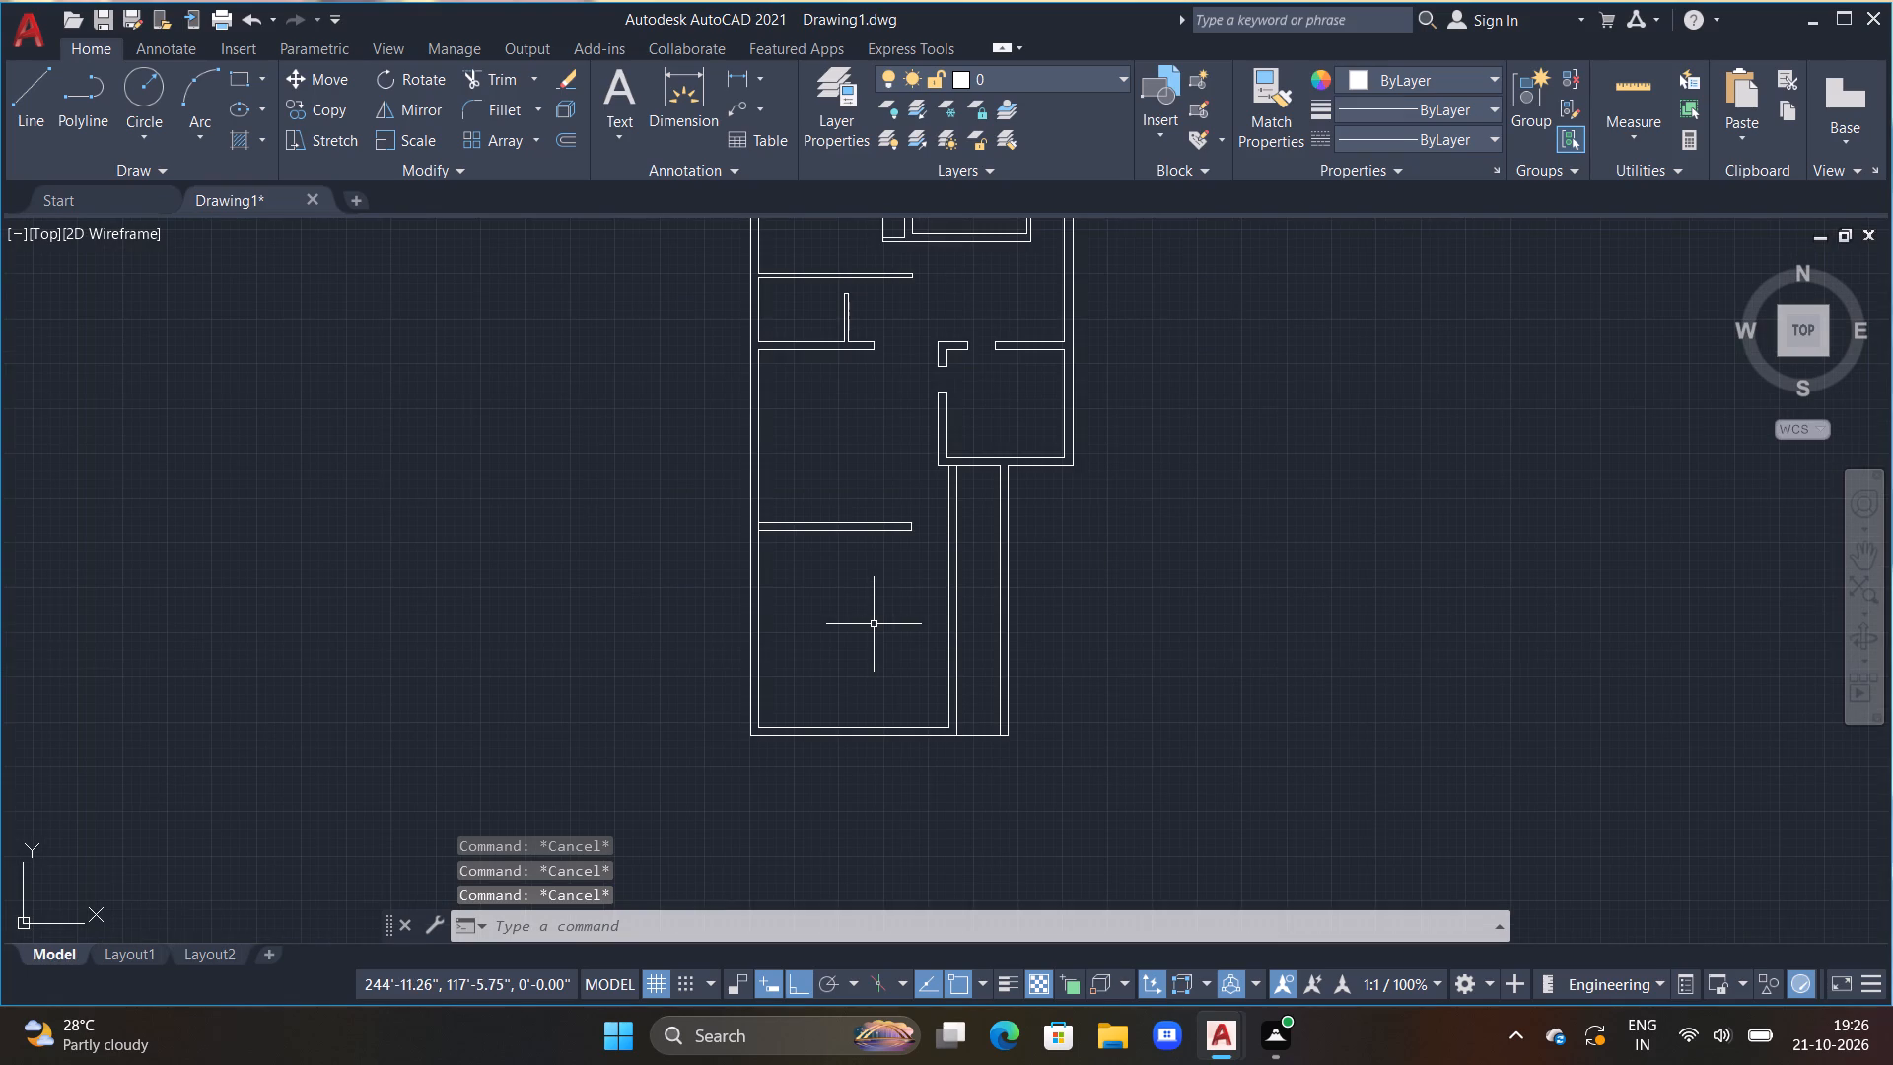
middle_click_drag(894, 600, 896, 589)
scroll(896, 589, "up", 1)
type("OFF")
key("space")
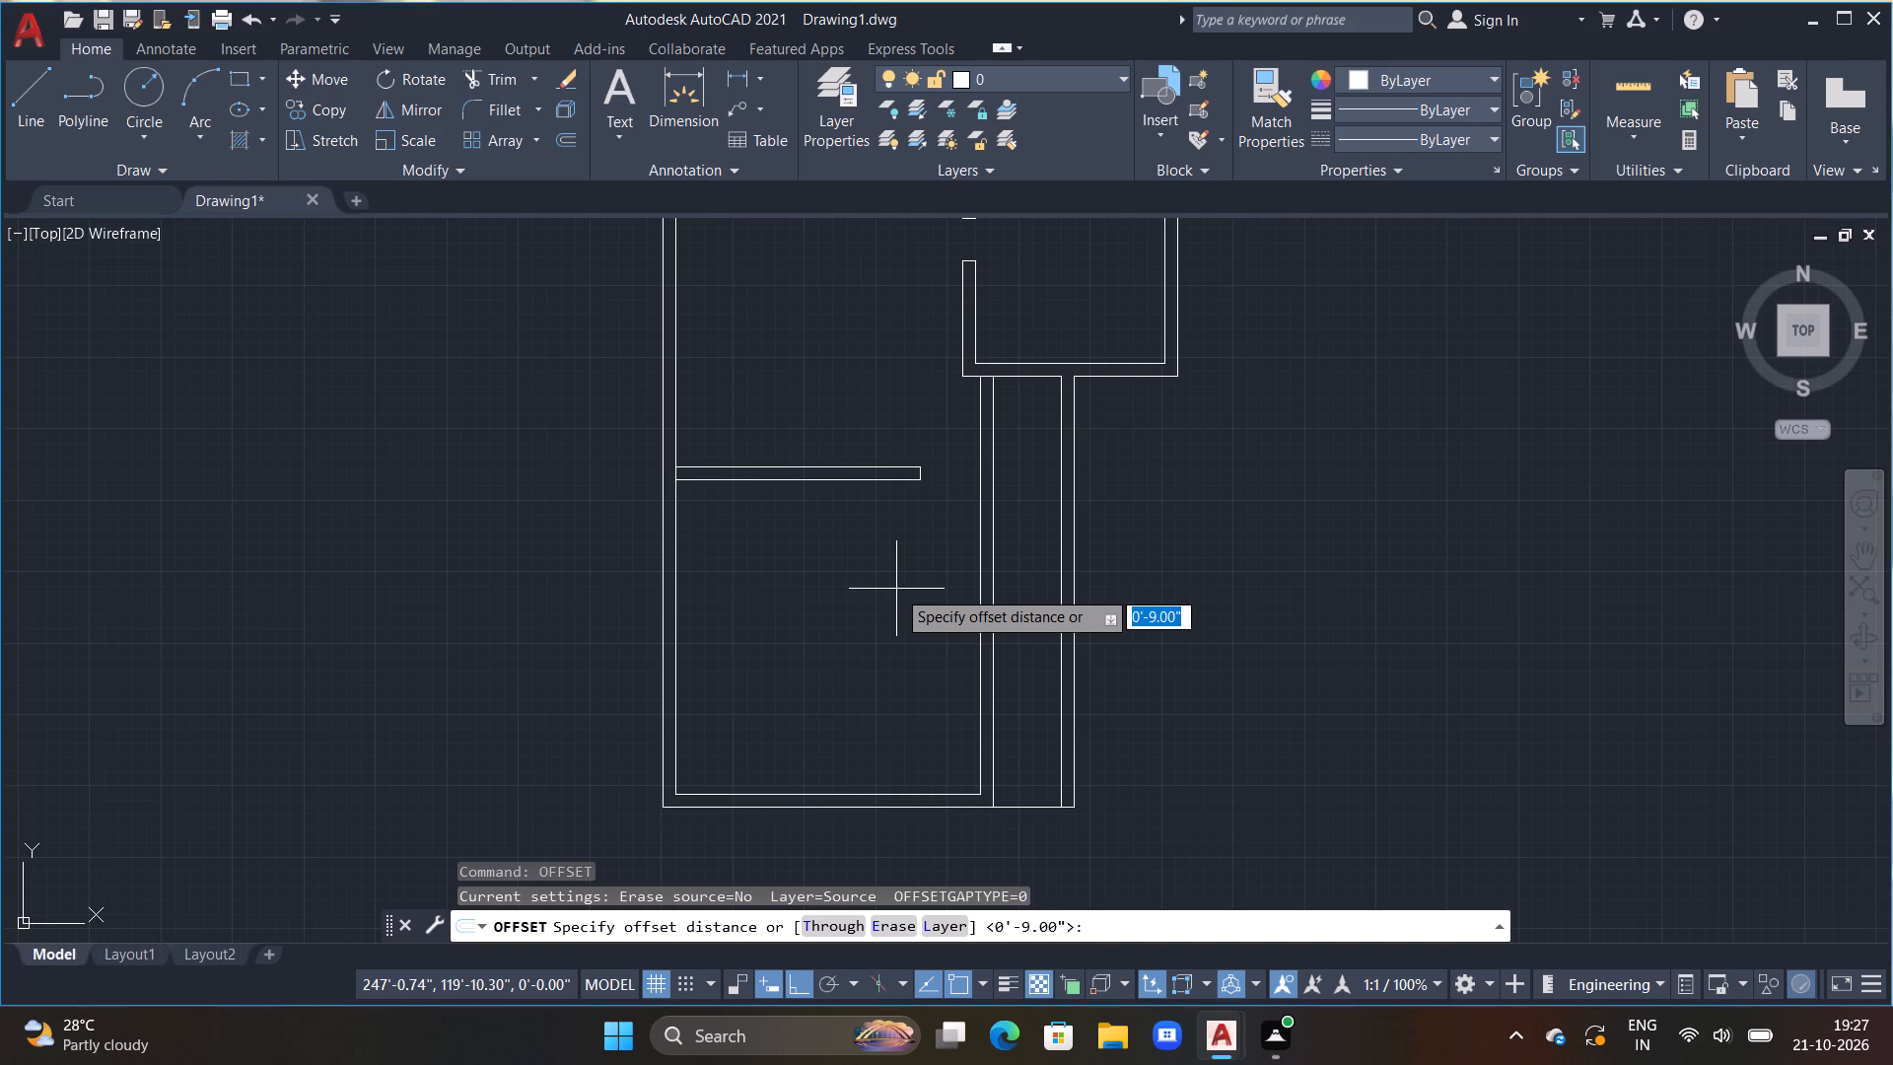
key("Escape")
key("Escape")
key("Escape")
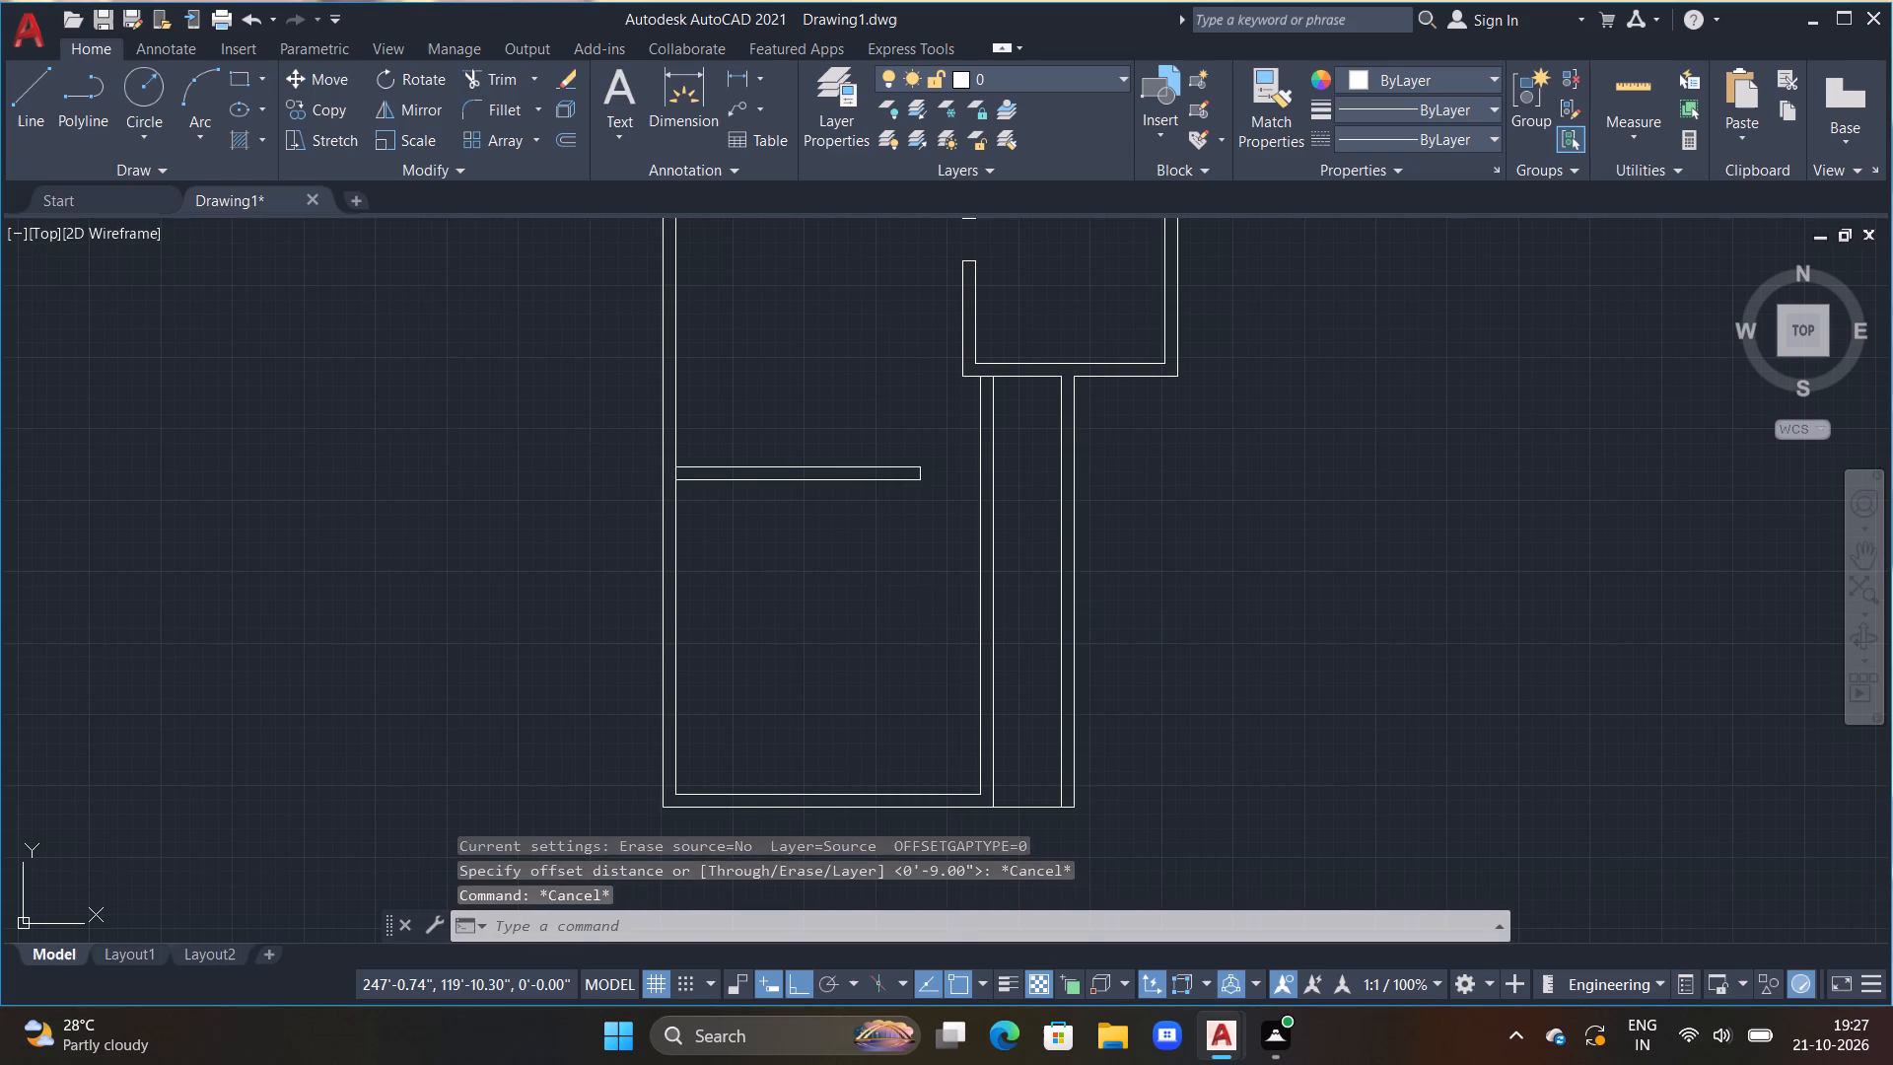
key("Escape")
Offset the bottom wall's inner line 6'3" upward, and offset that copy 9" further up to form a horizontal partition.
type("OFF")
key("space")
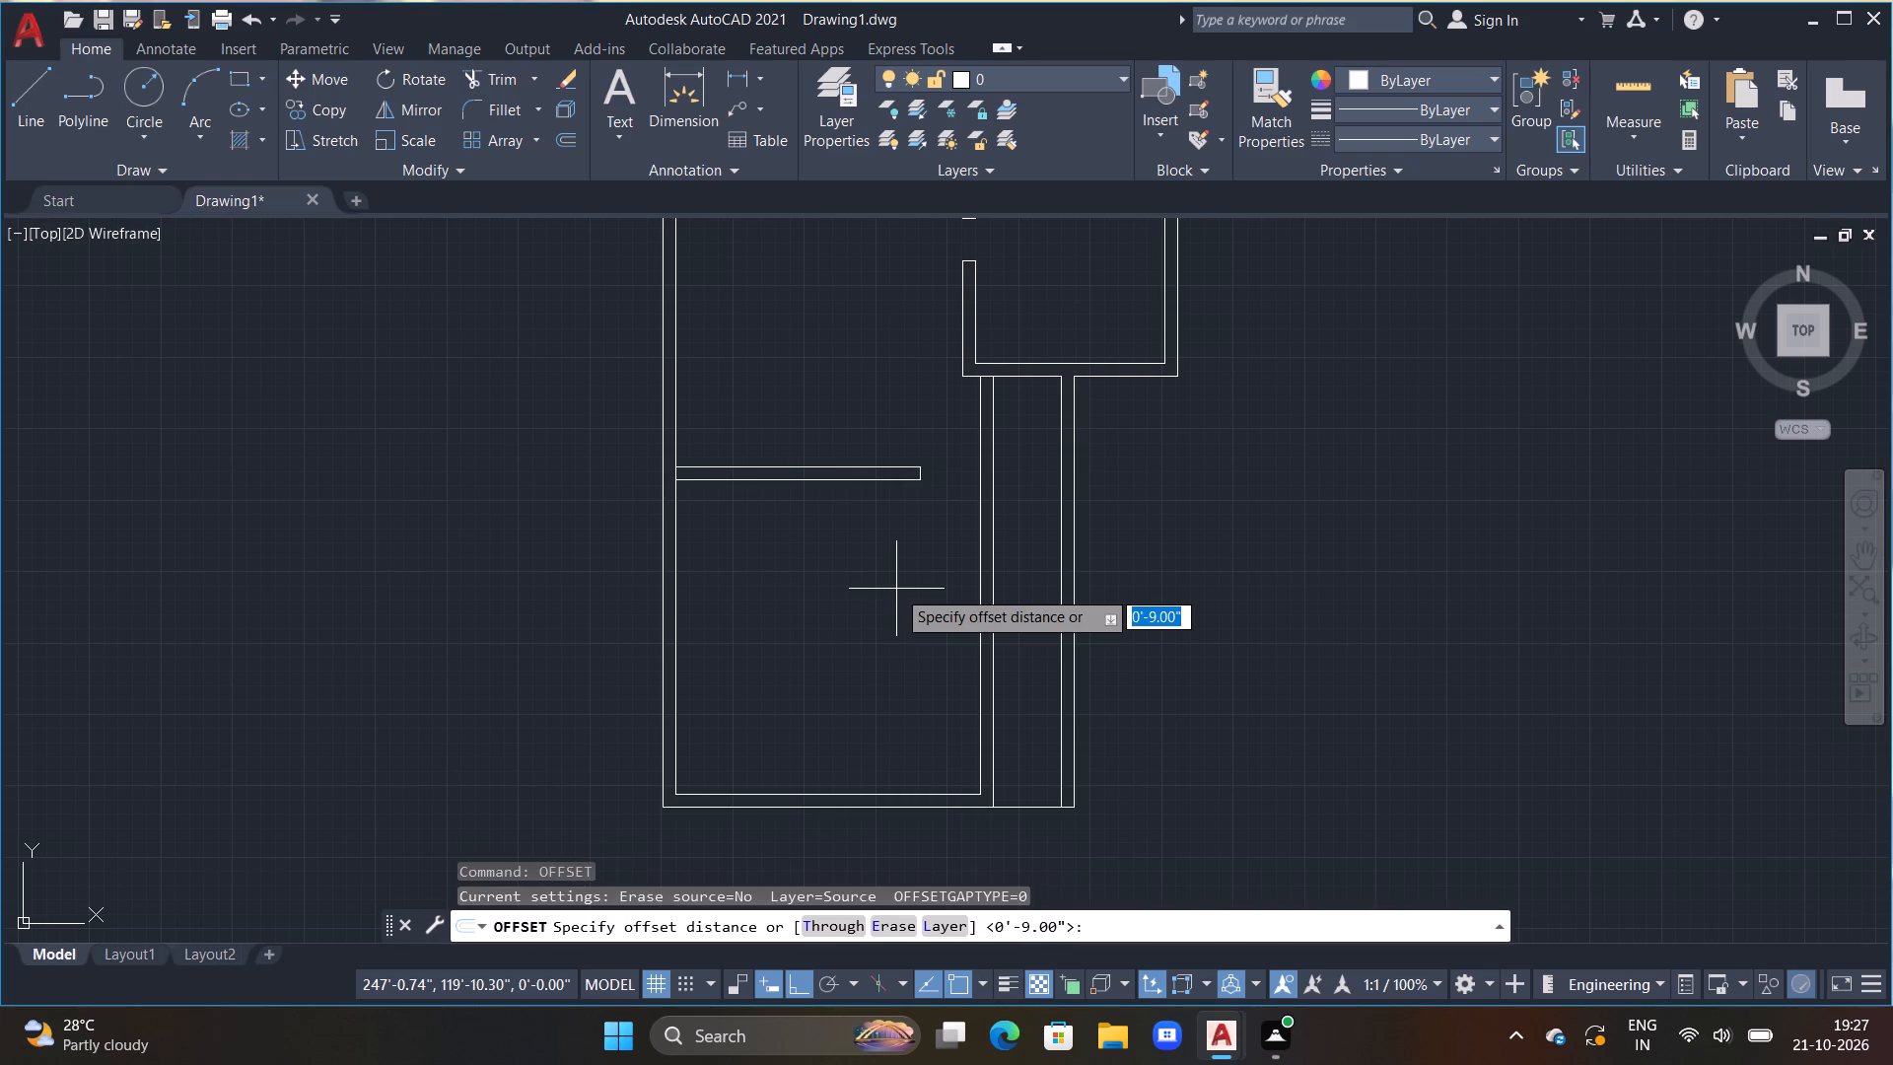
type("6'3\"")
key("Return")
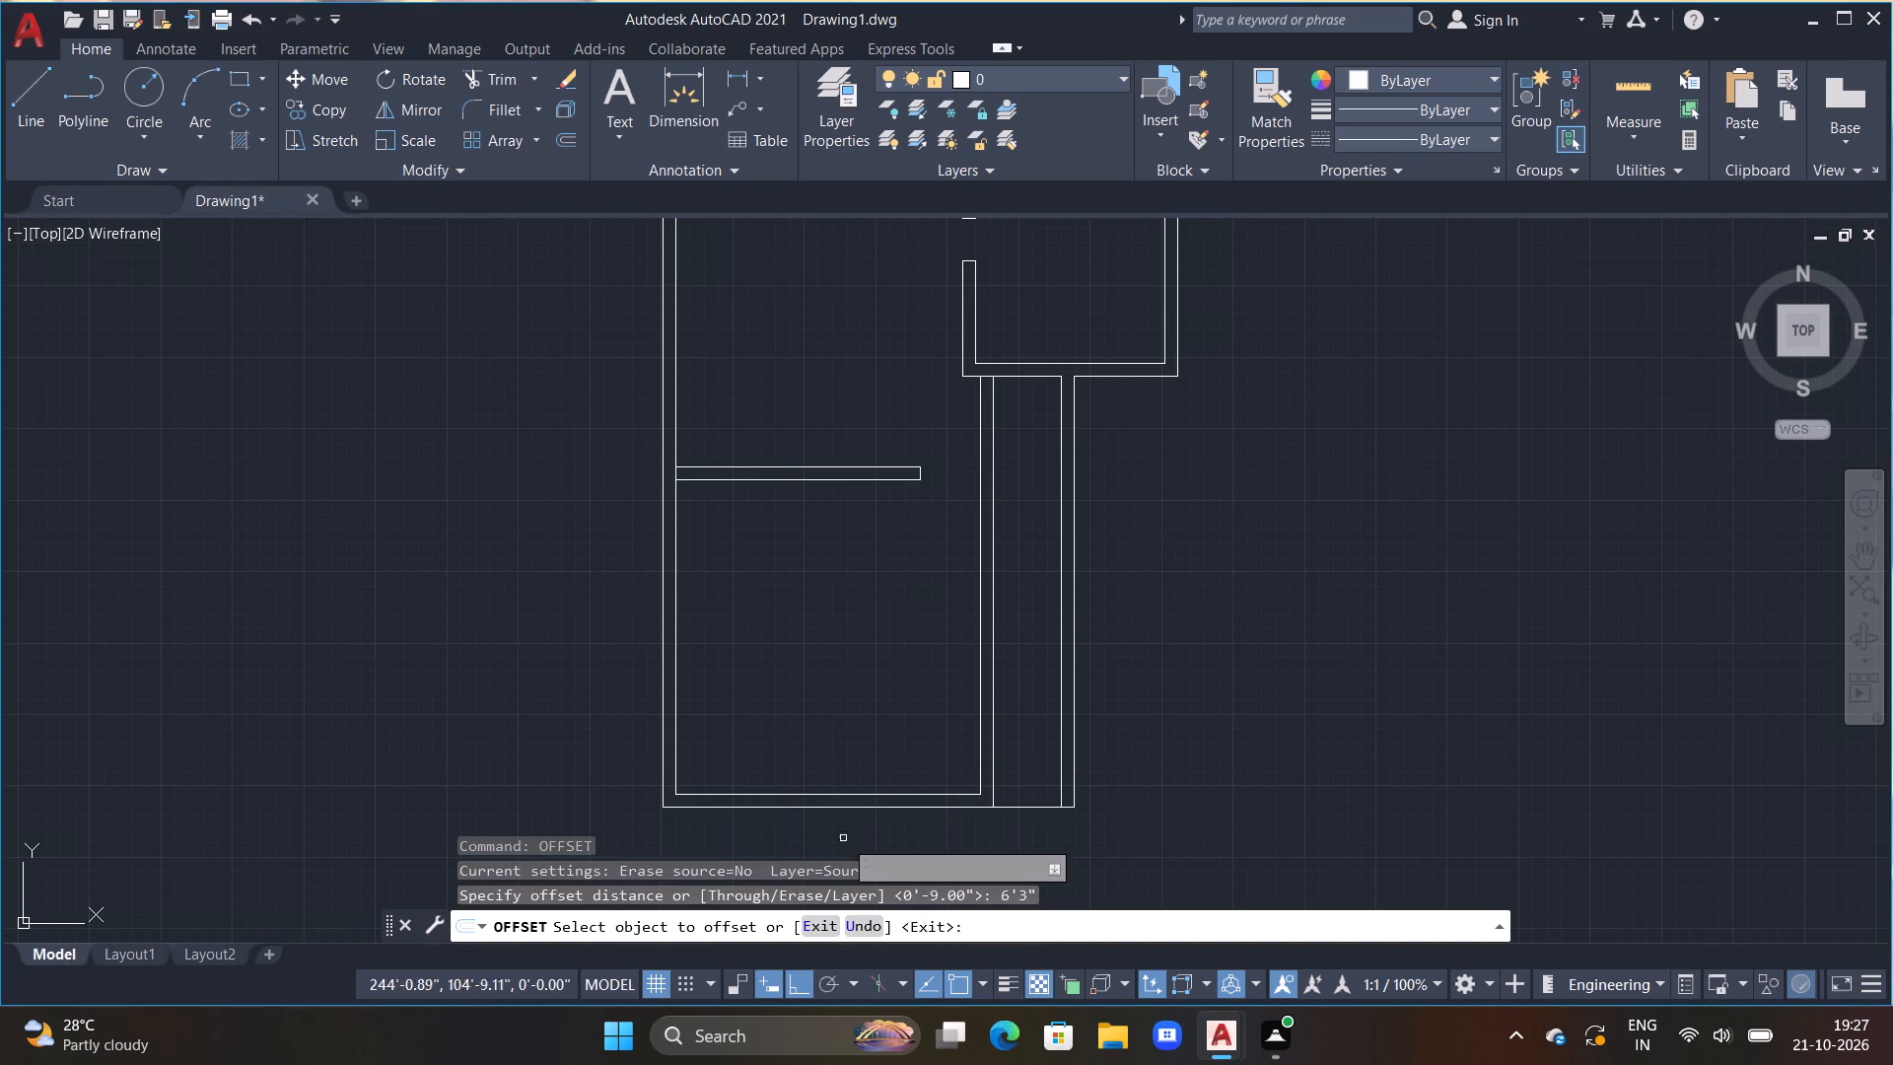
left_click(838, 793)
double_click(839, 703)
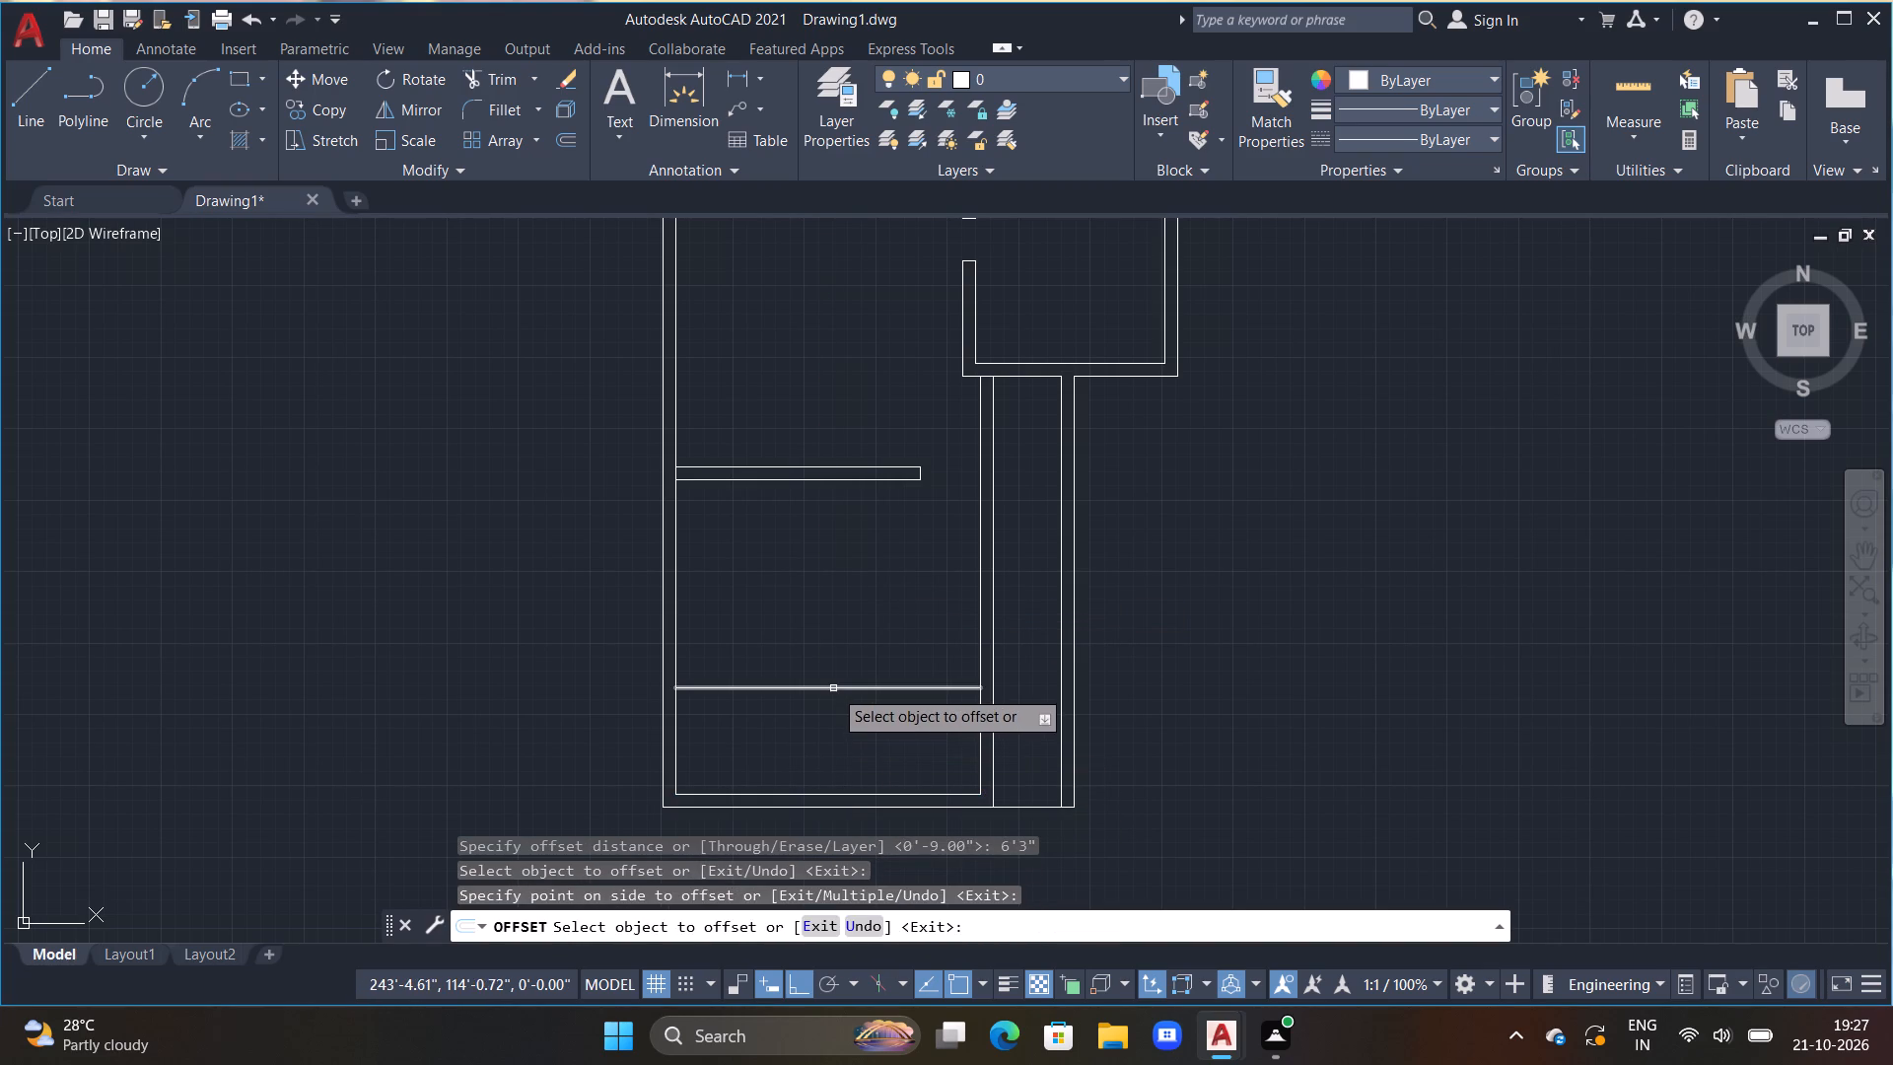
left_click(833, 685)
type("9\"")
key("Return")
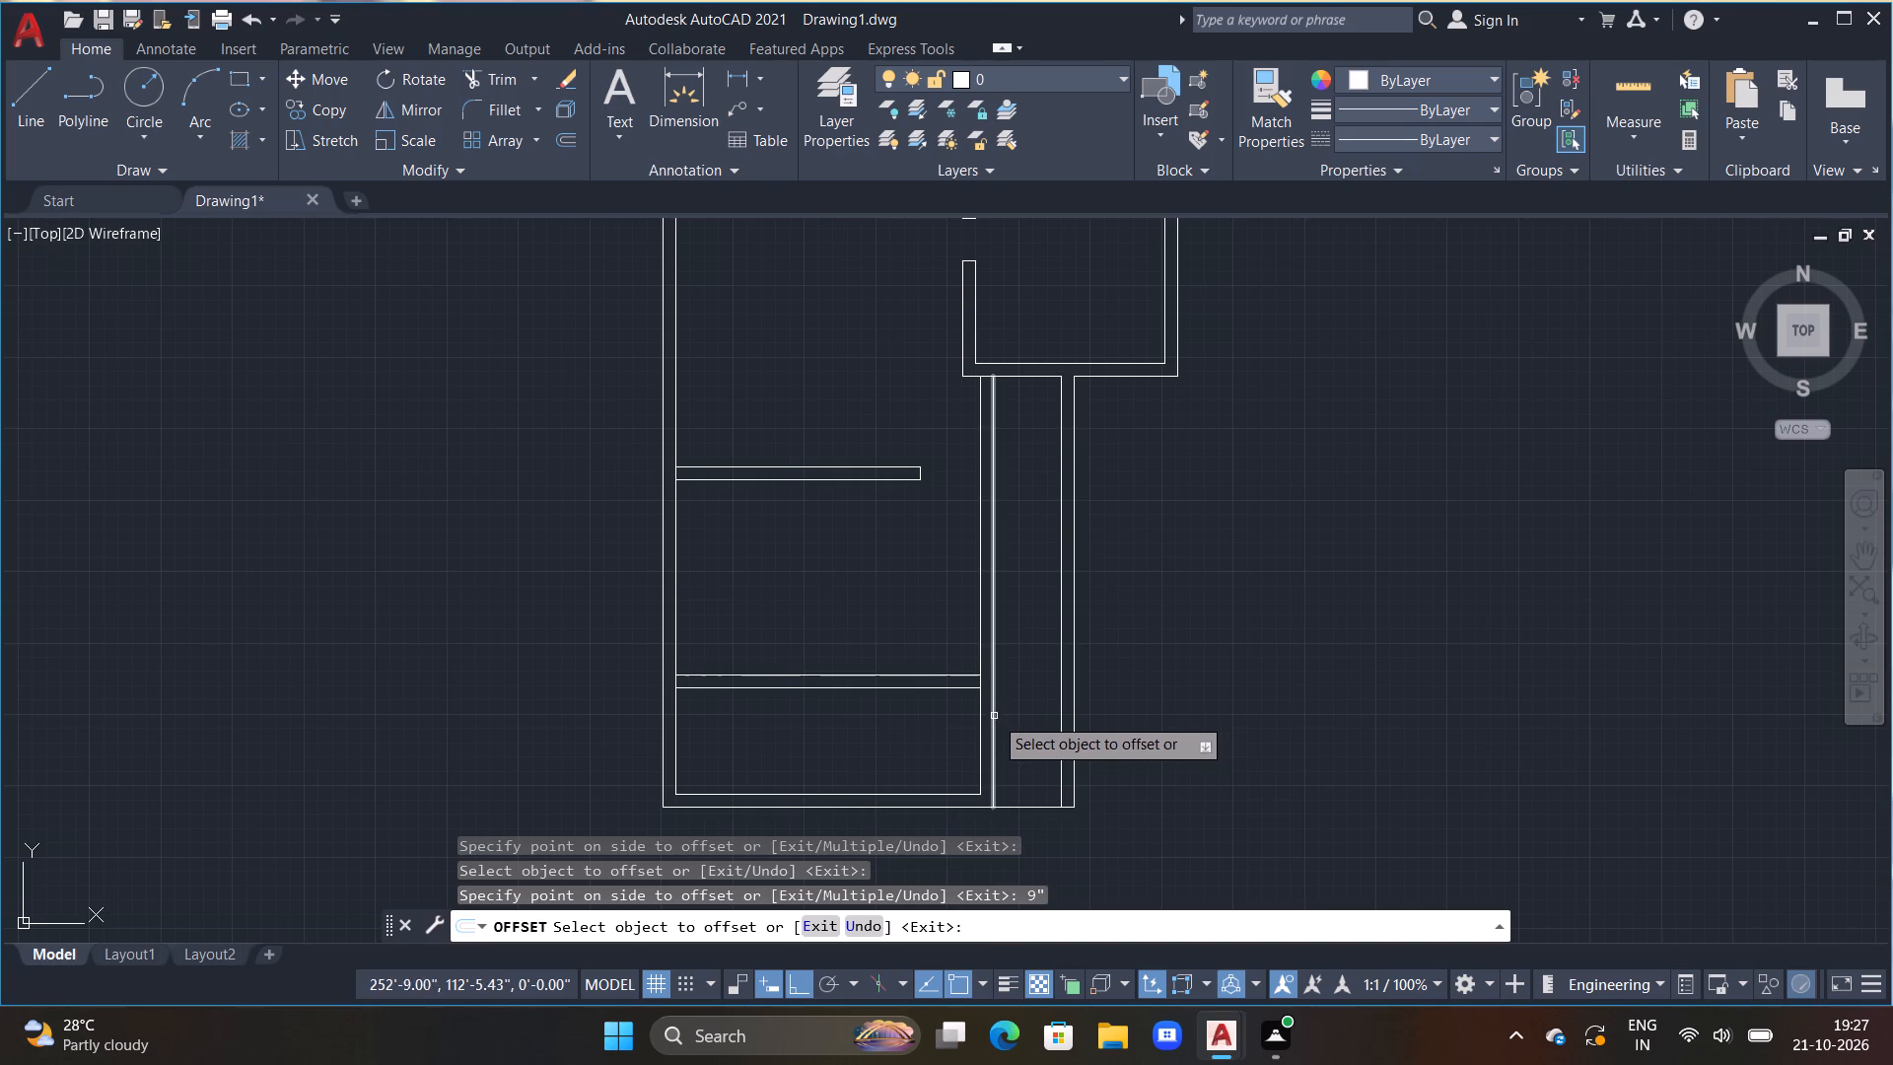
middle_click_drag(1010, 713, 1049, 660)
key("Escape")
key("Escape")
key("Escape")
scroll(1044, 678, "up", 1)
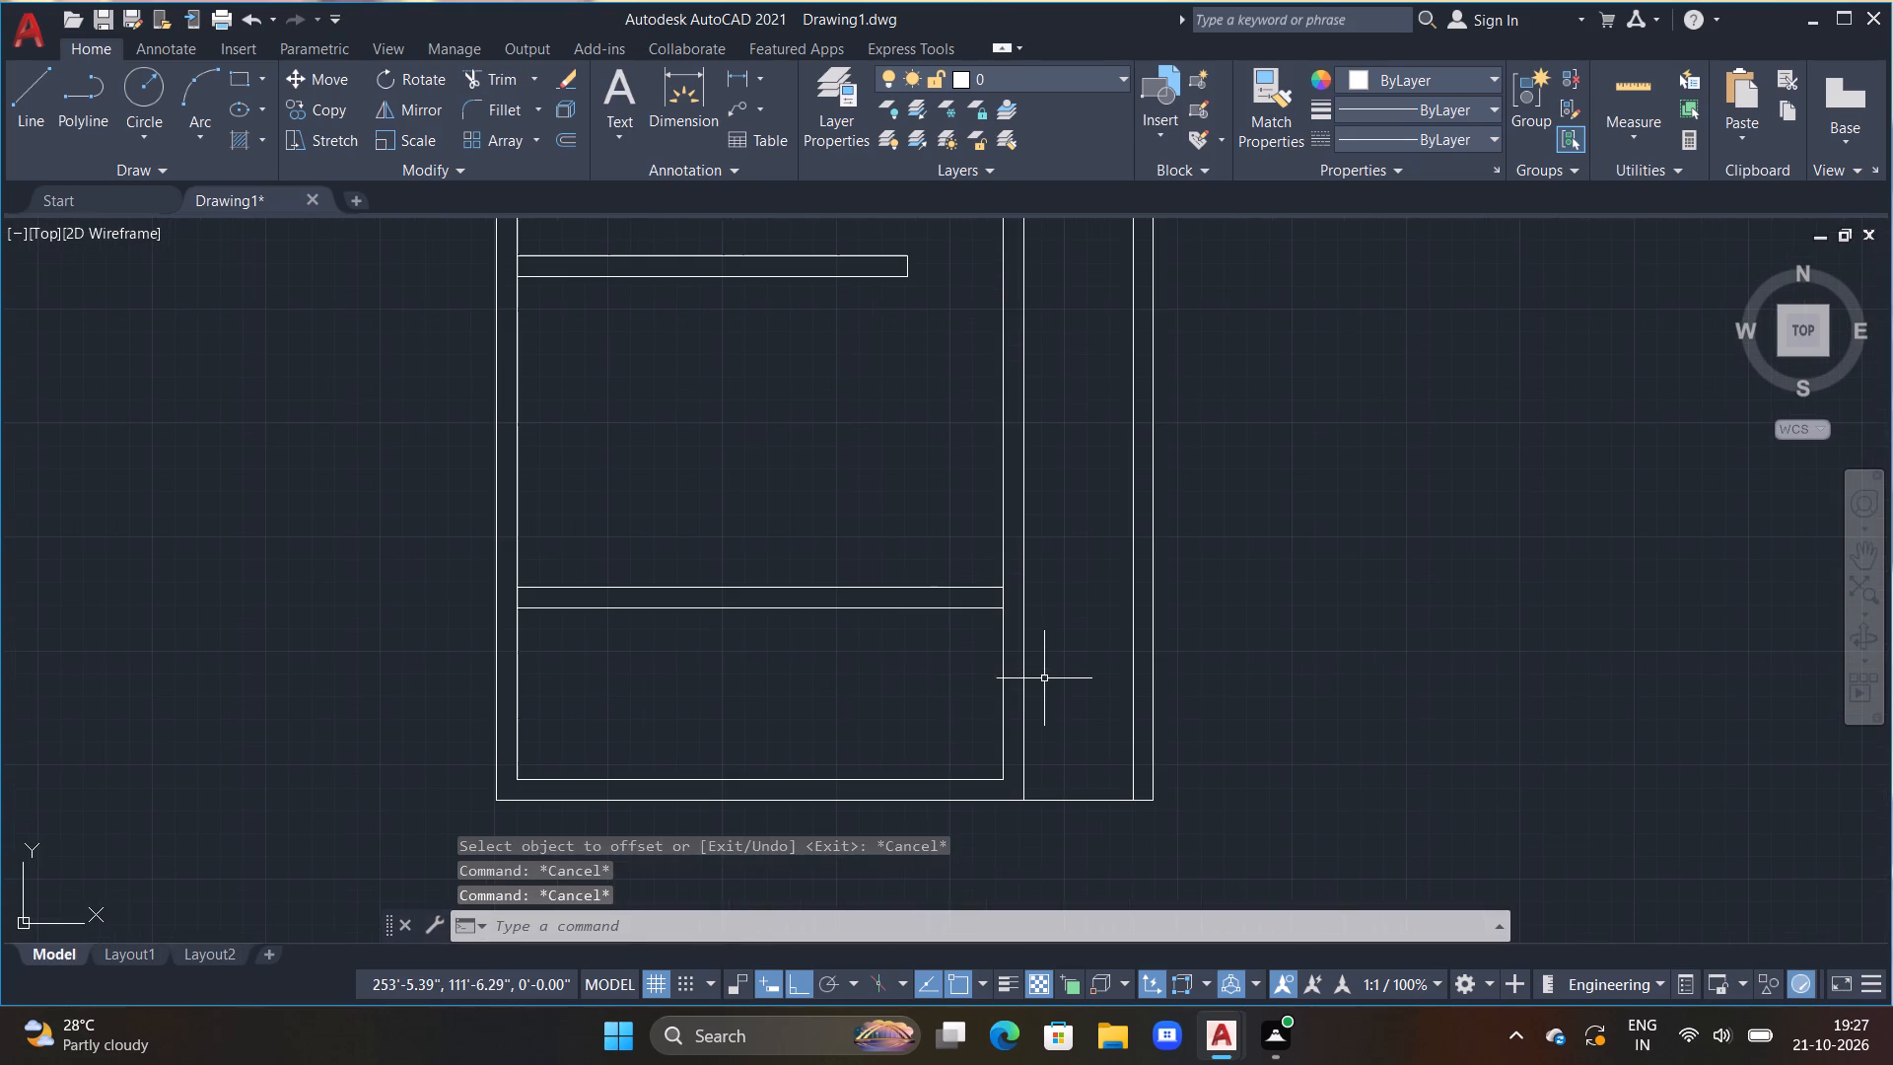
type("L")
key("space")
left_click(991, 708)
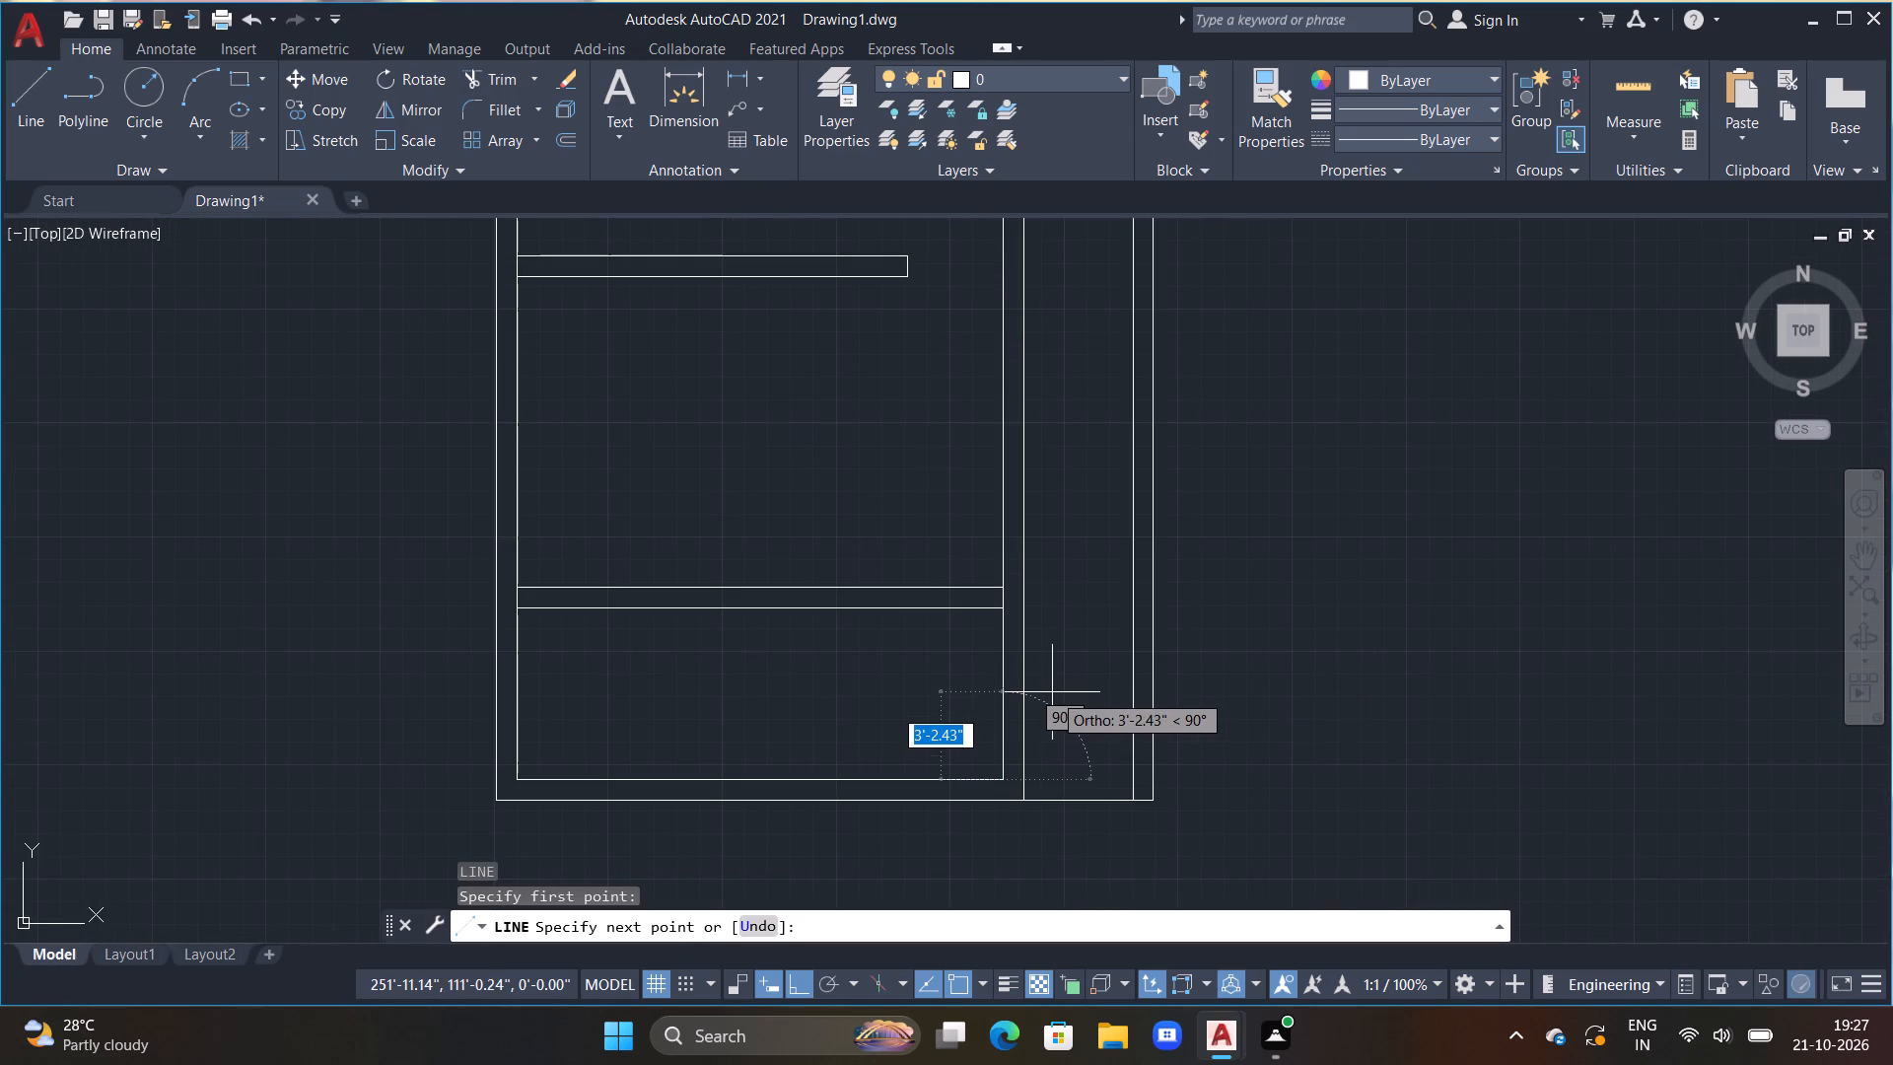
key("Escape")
Draw a horizontal line across the vertical partition about midway between the bottom wall and horizontal partition, and trim its overhanging ends.
type("L")
key("space")
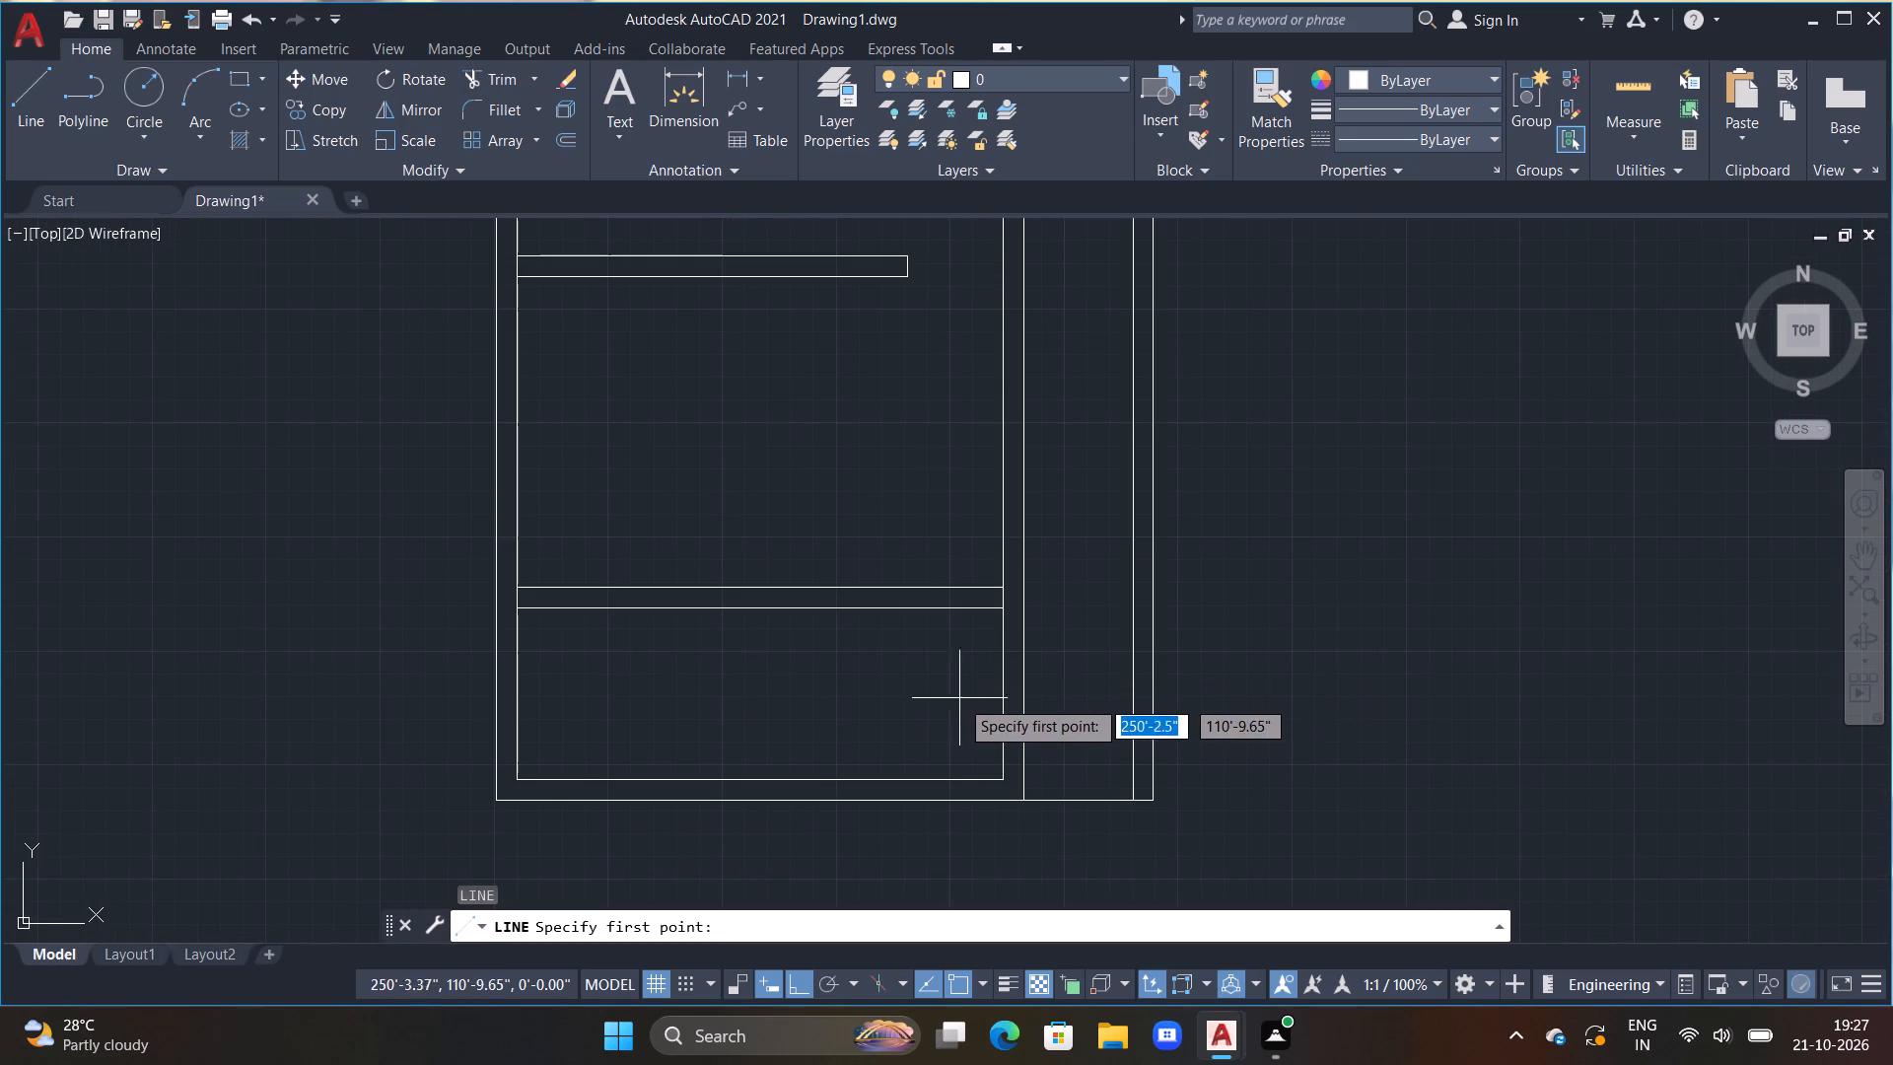
left_click_drag(977, 697, 996, 695)
left_click(1074, 692)
key("Escape")
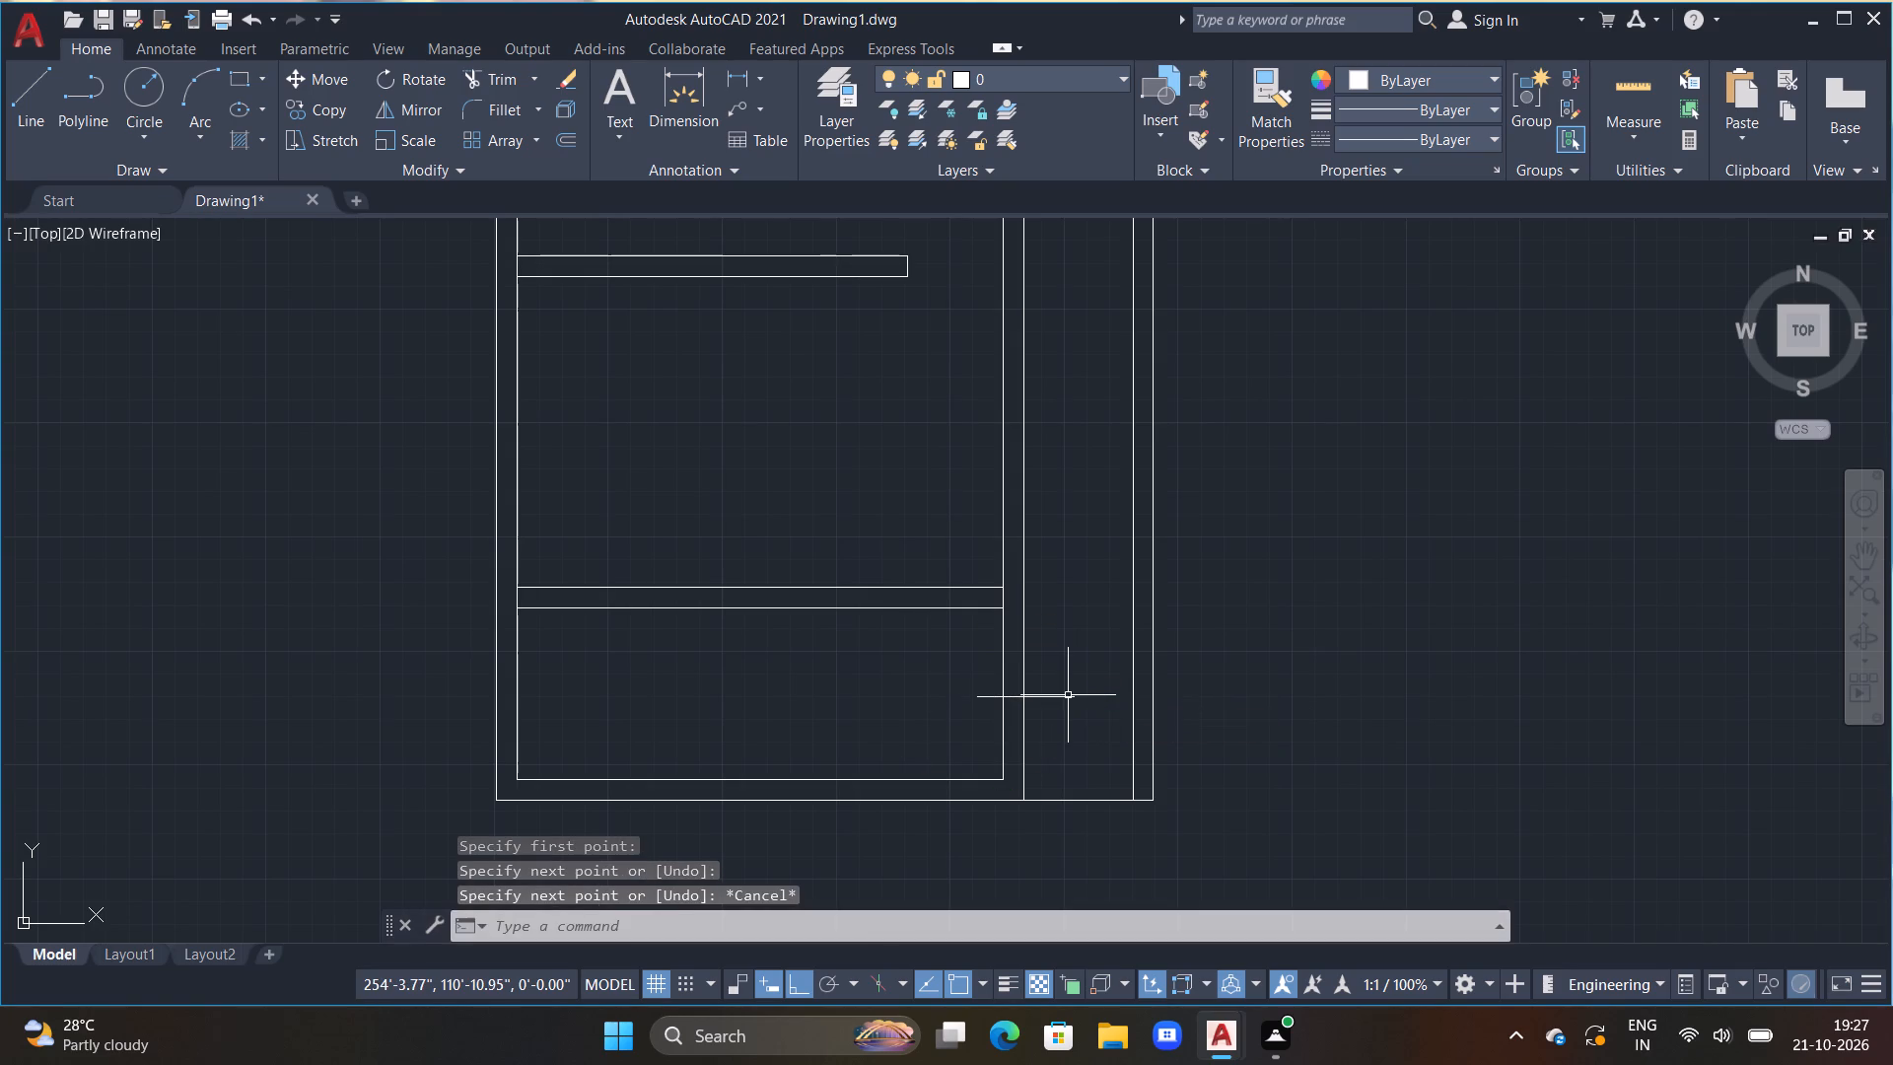
type("TR")
key("space")
left_click_drag(1055, 692, 1046, 732)
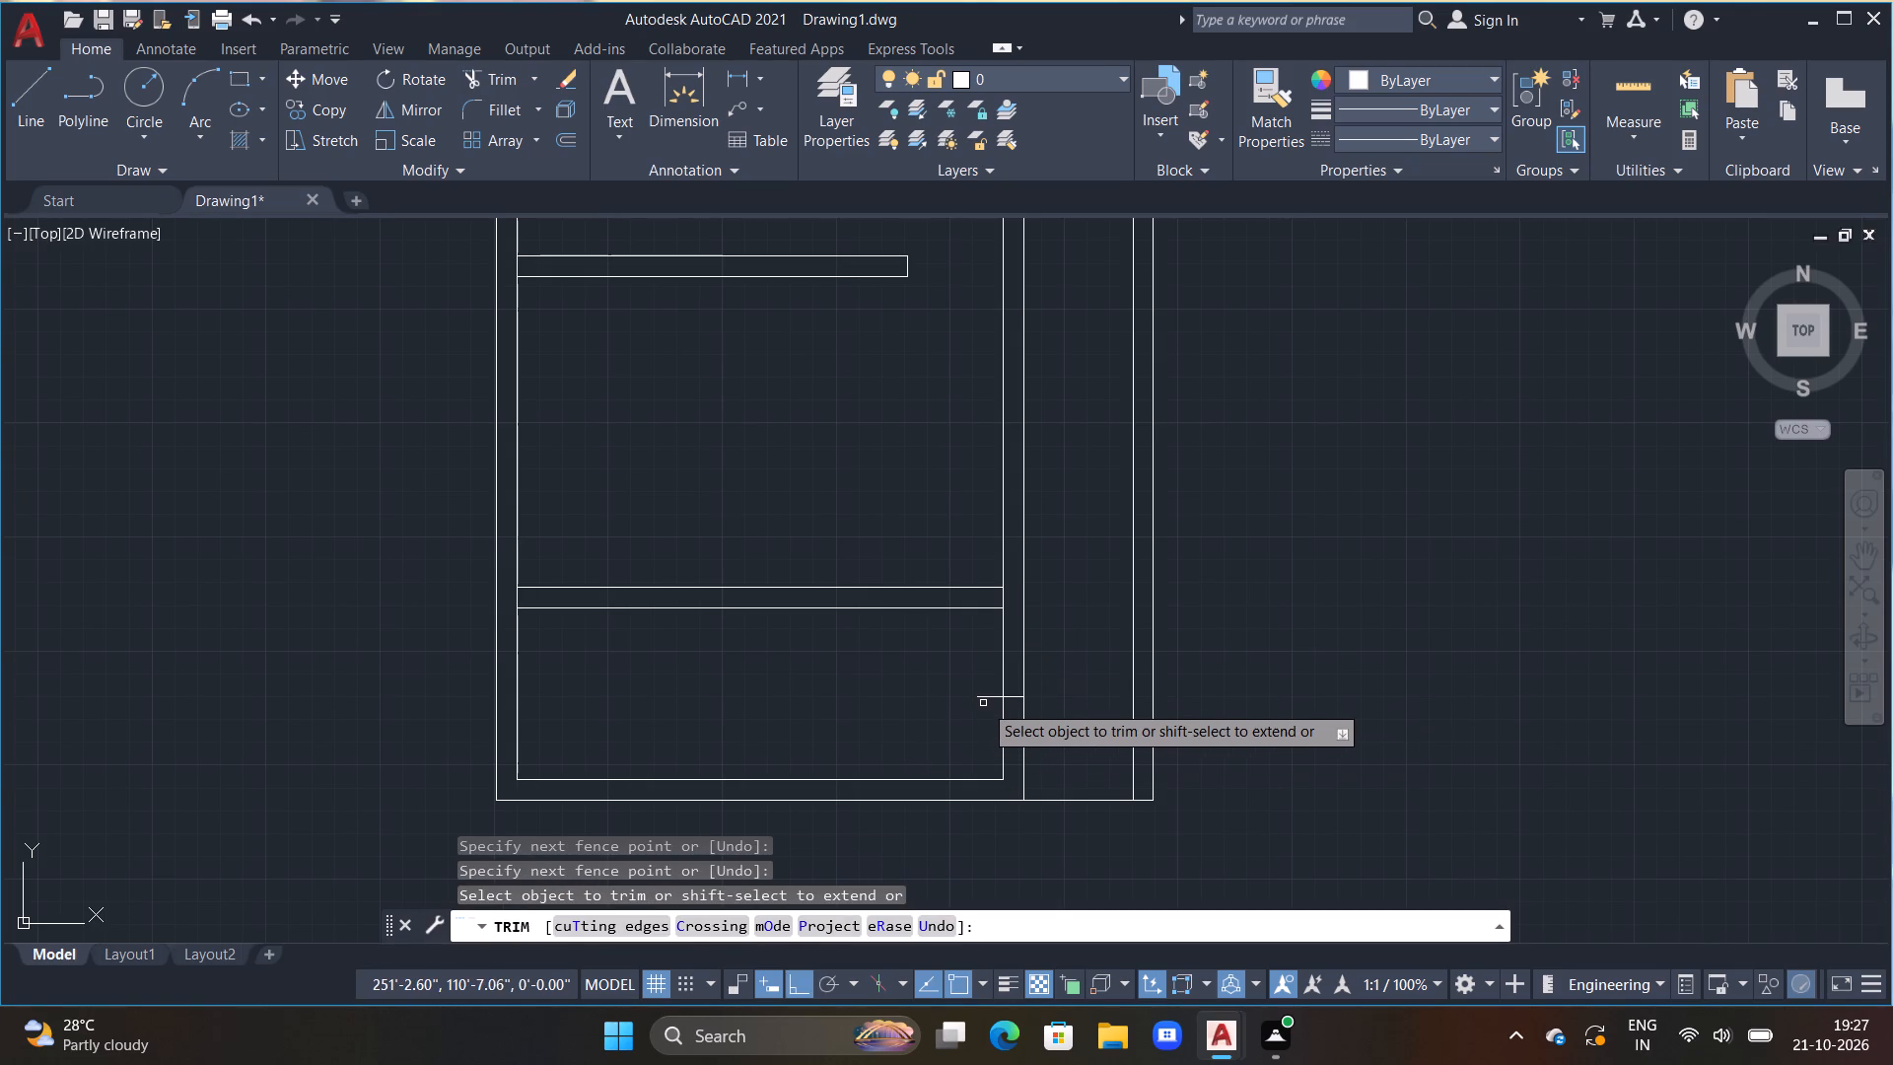
left_click(984, 701)
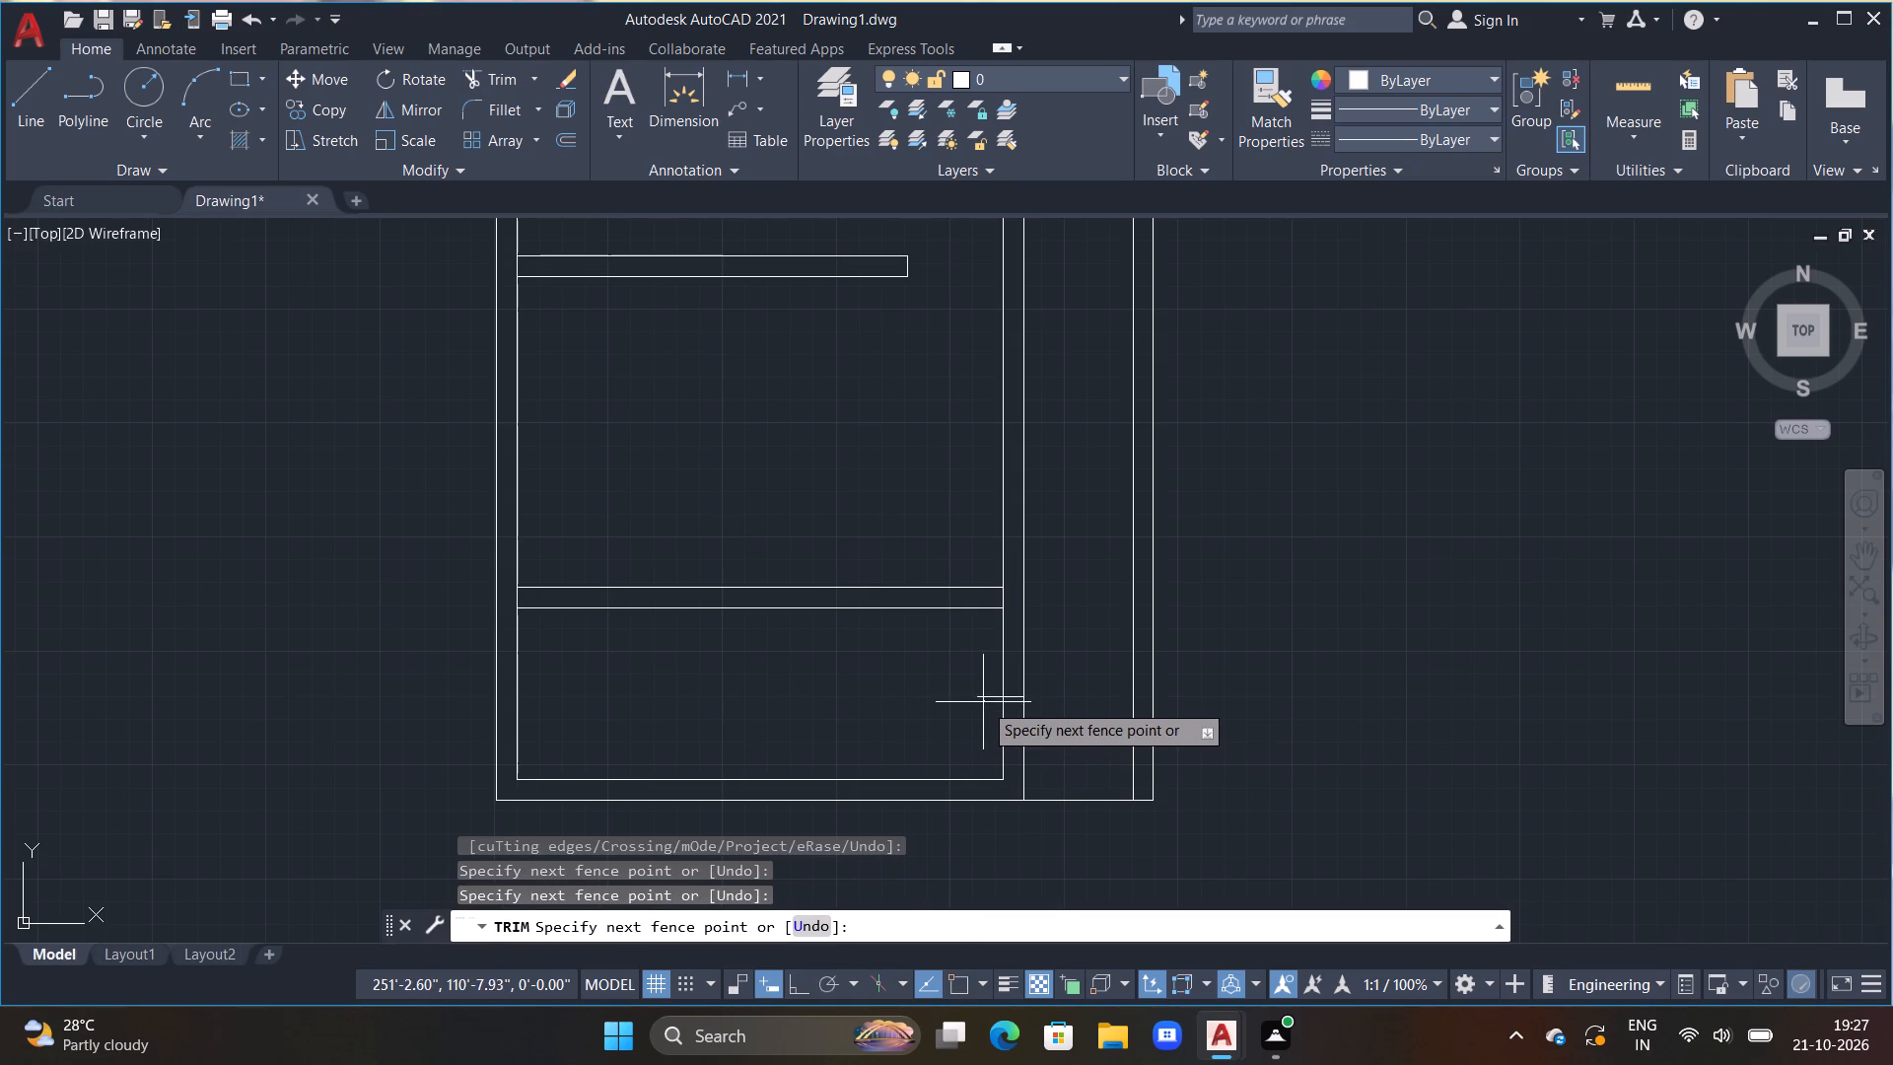
left_click(986, 694)
key("Escape")
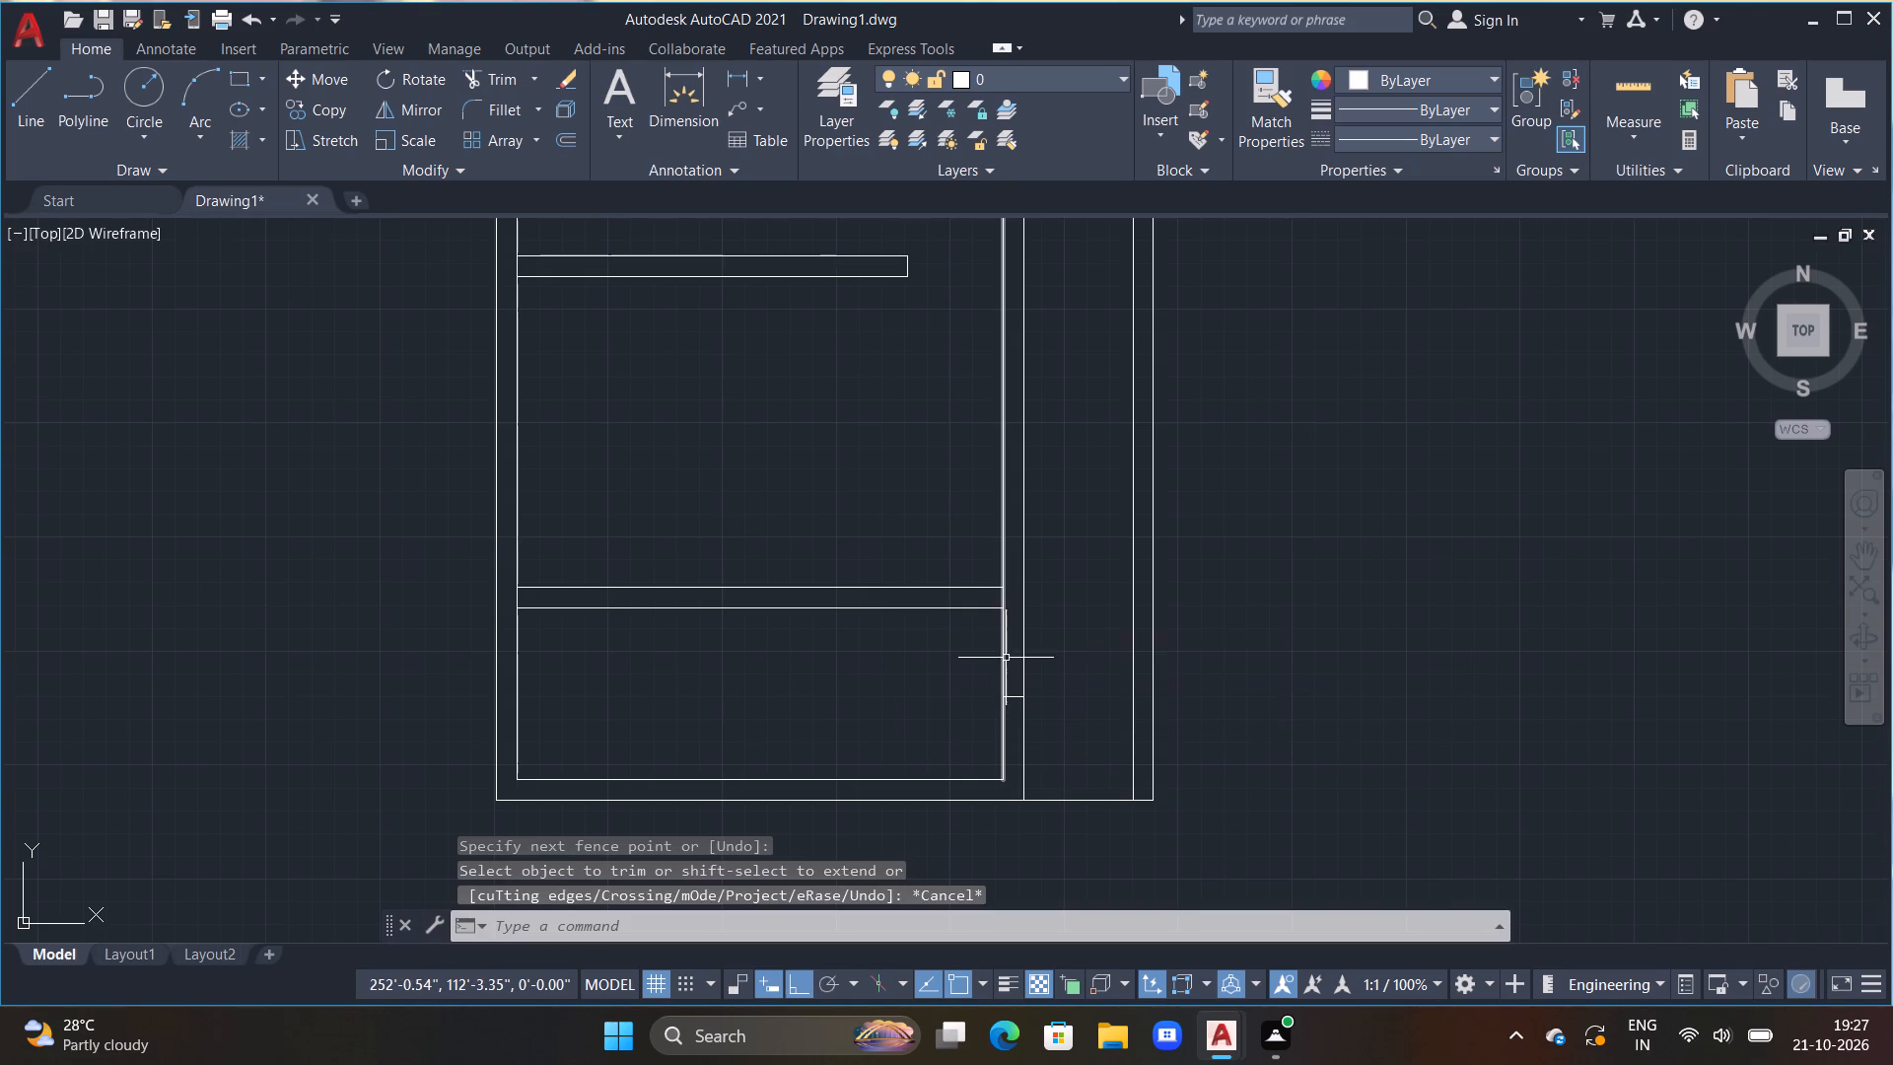
Extend the new horizontal partition's two lines to the vertical partition's outer line, on the passage side.
type("EX")
key("space")
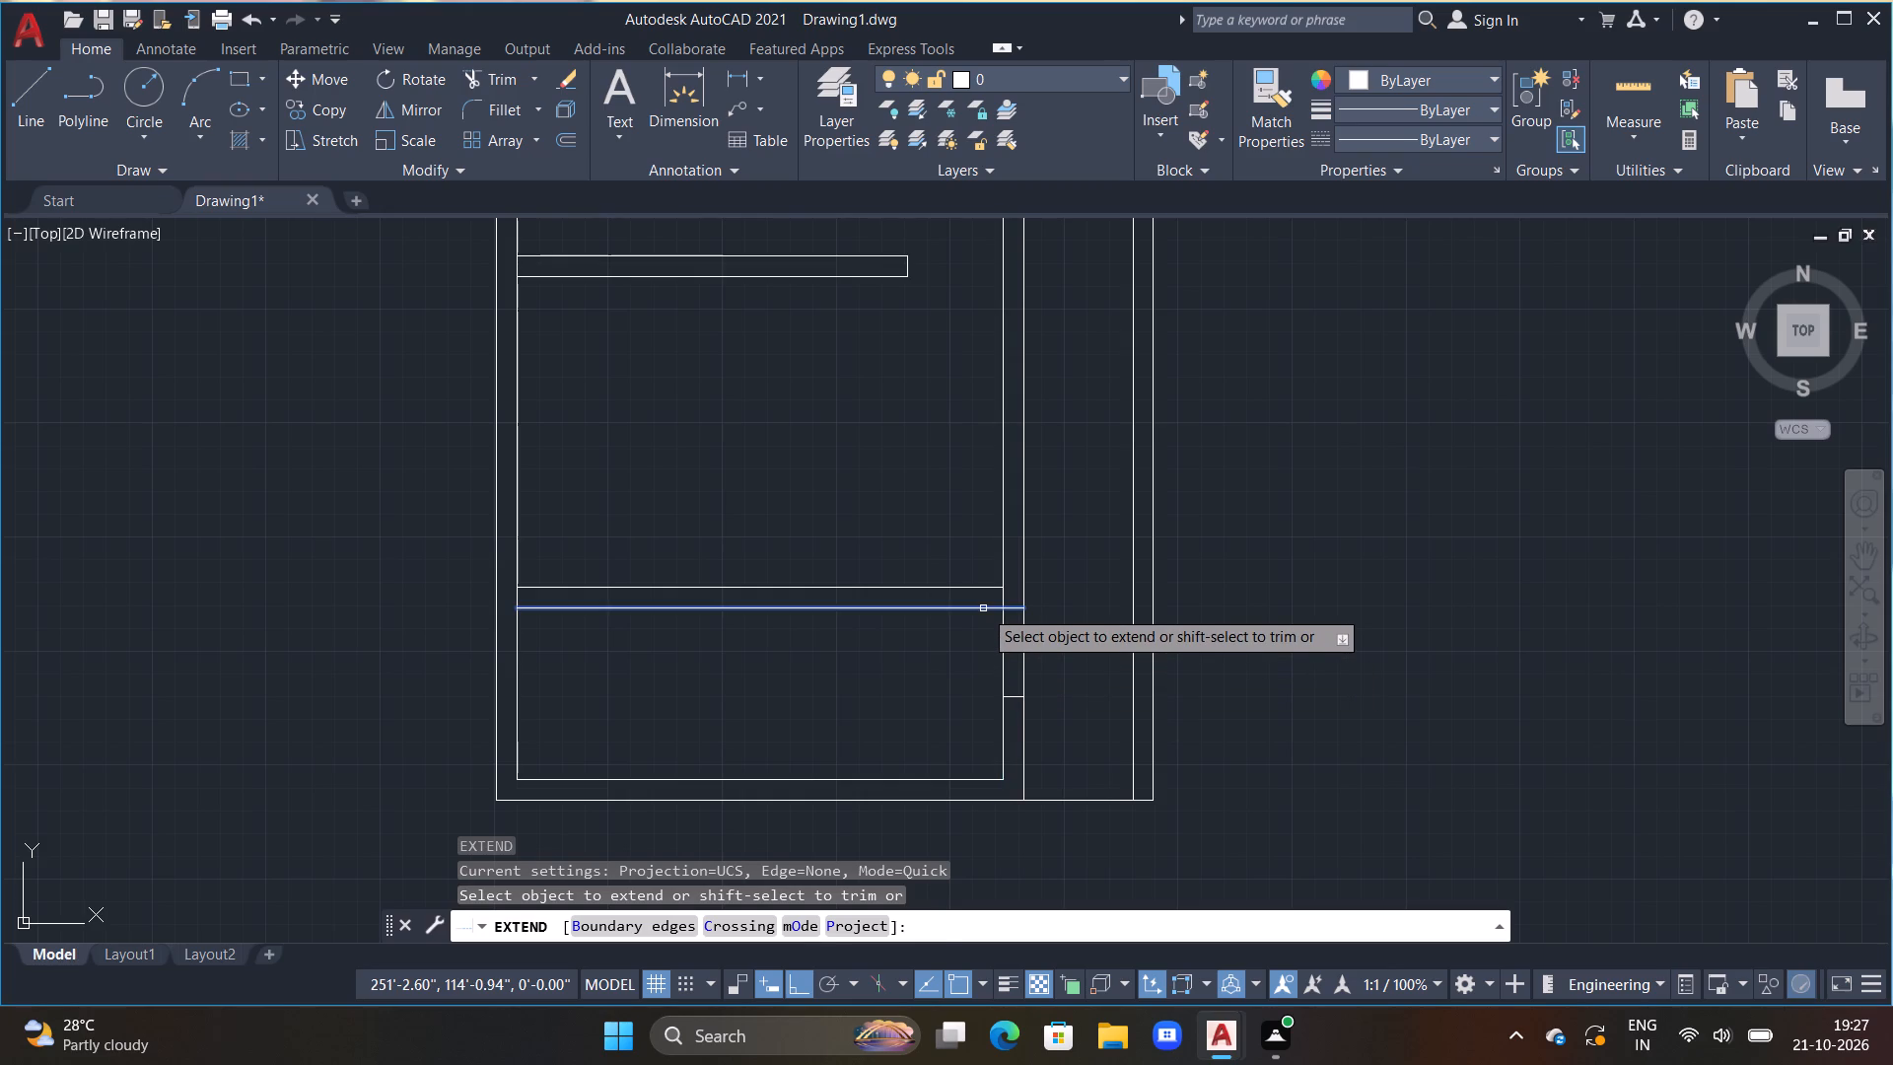
double_click(983, 608)
double_click(983, 589)
key("Escape")
key("Escape")
key("Escape")
key("Escape")
key("Escape")
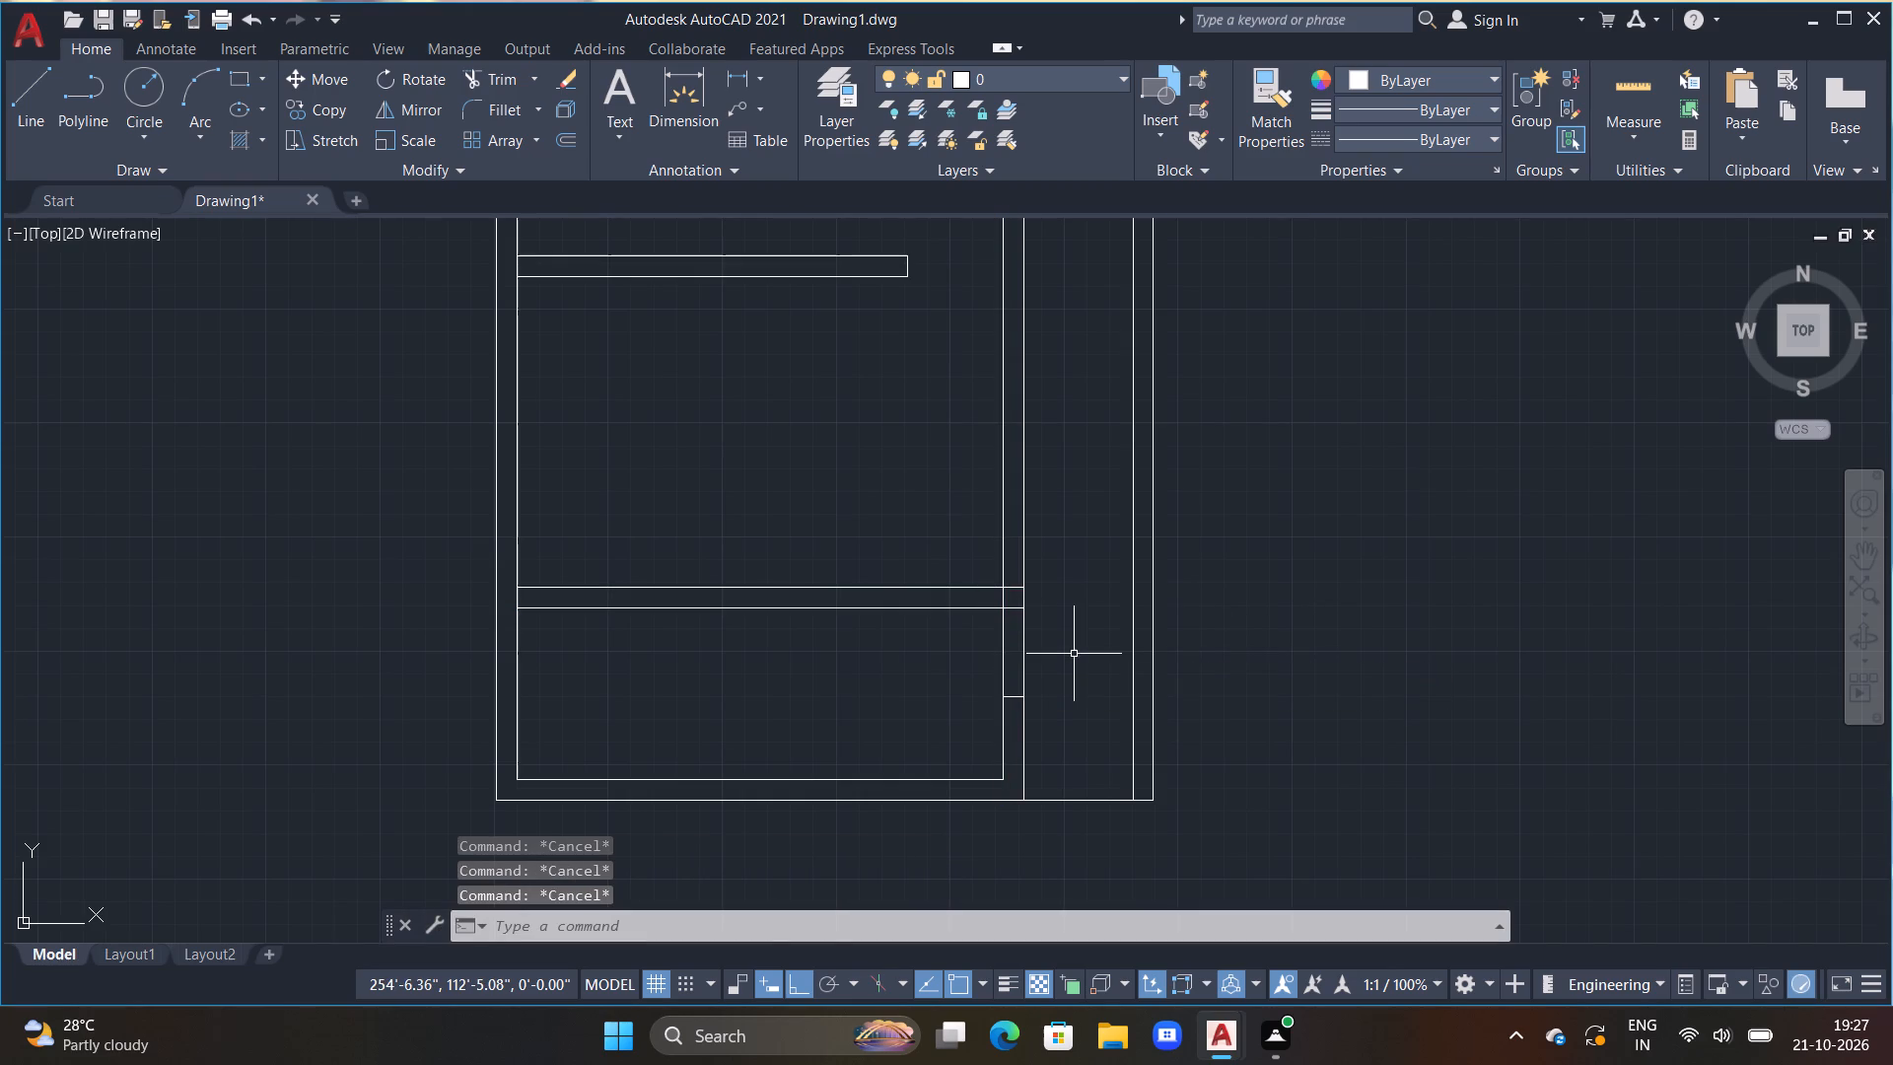
Trim the vertical partition's two lines from the short cross line to the horizontal partition and everywhere above that partition.
type("TR")
key("space")
left_click_drag(1068, 629, 911, 659)
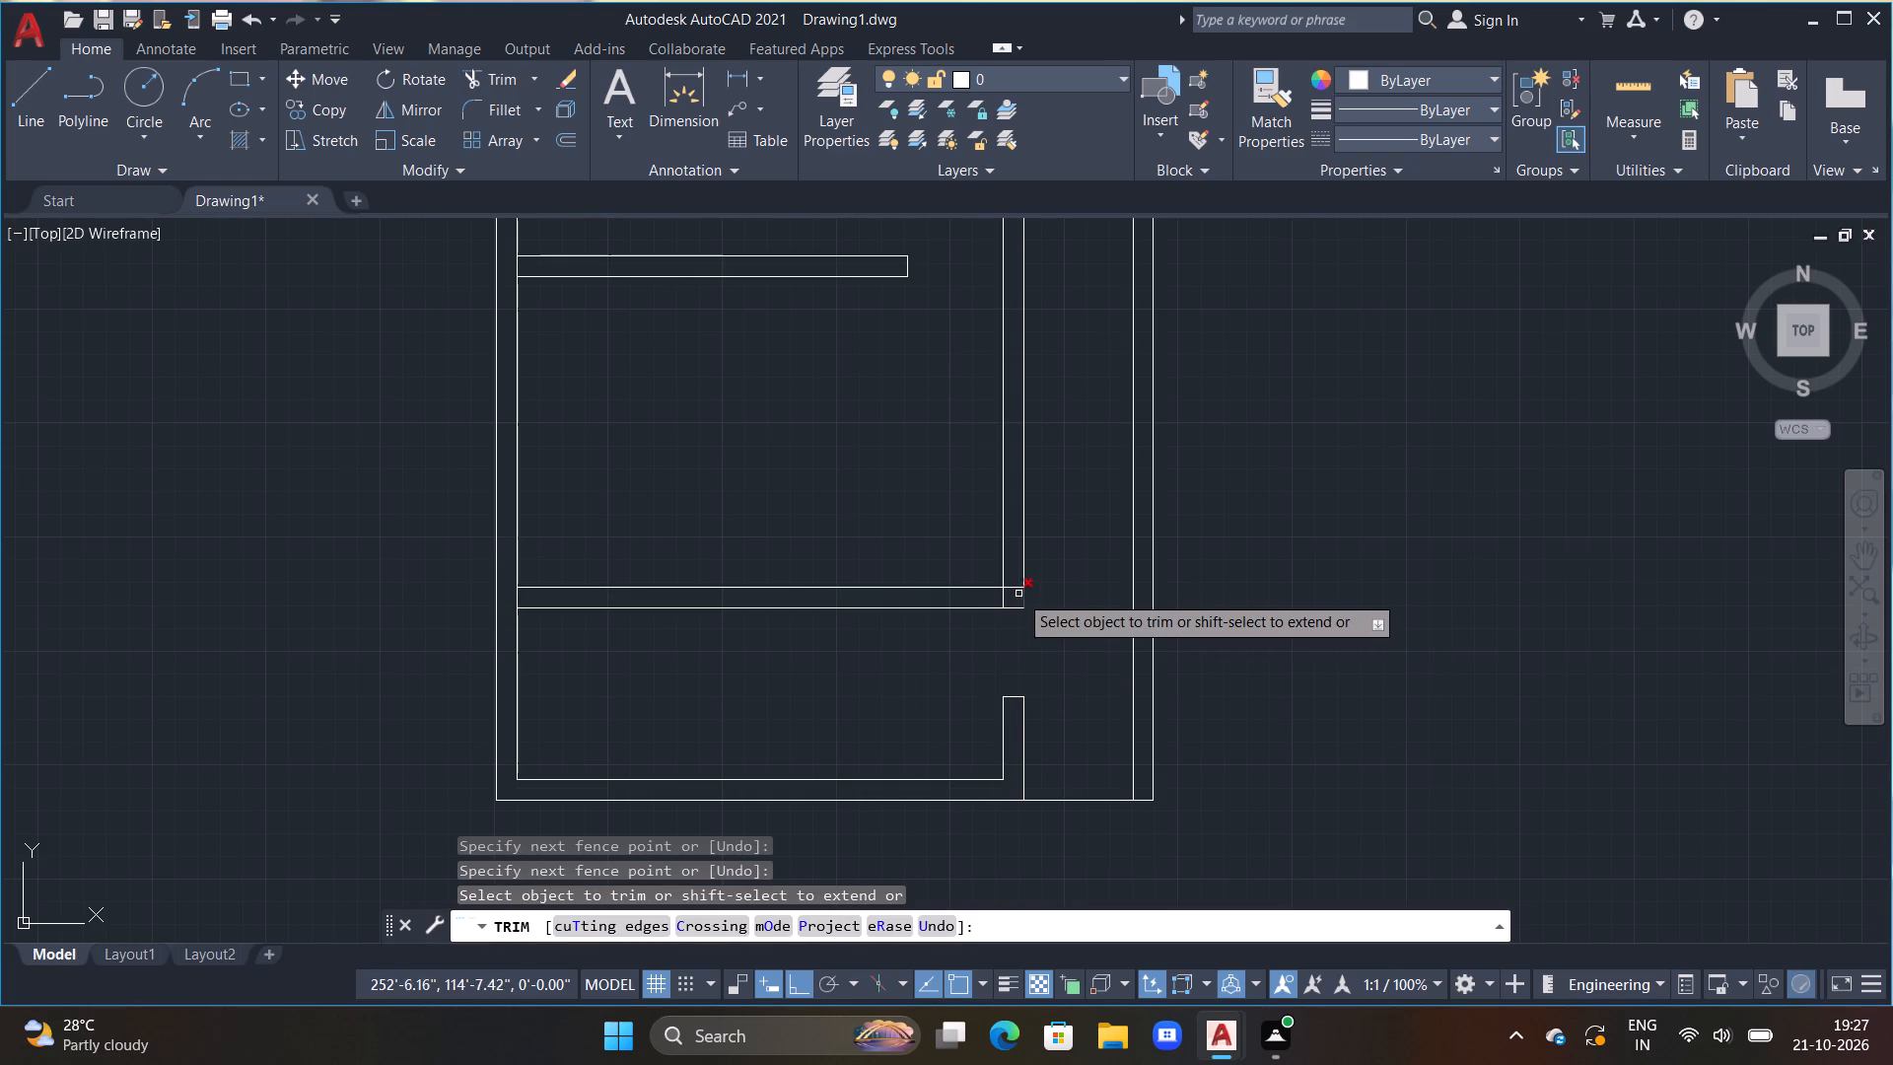
scroll(1023, 617, "down", 1)
left_click_drag(1046, 481, 992, 509)
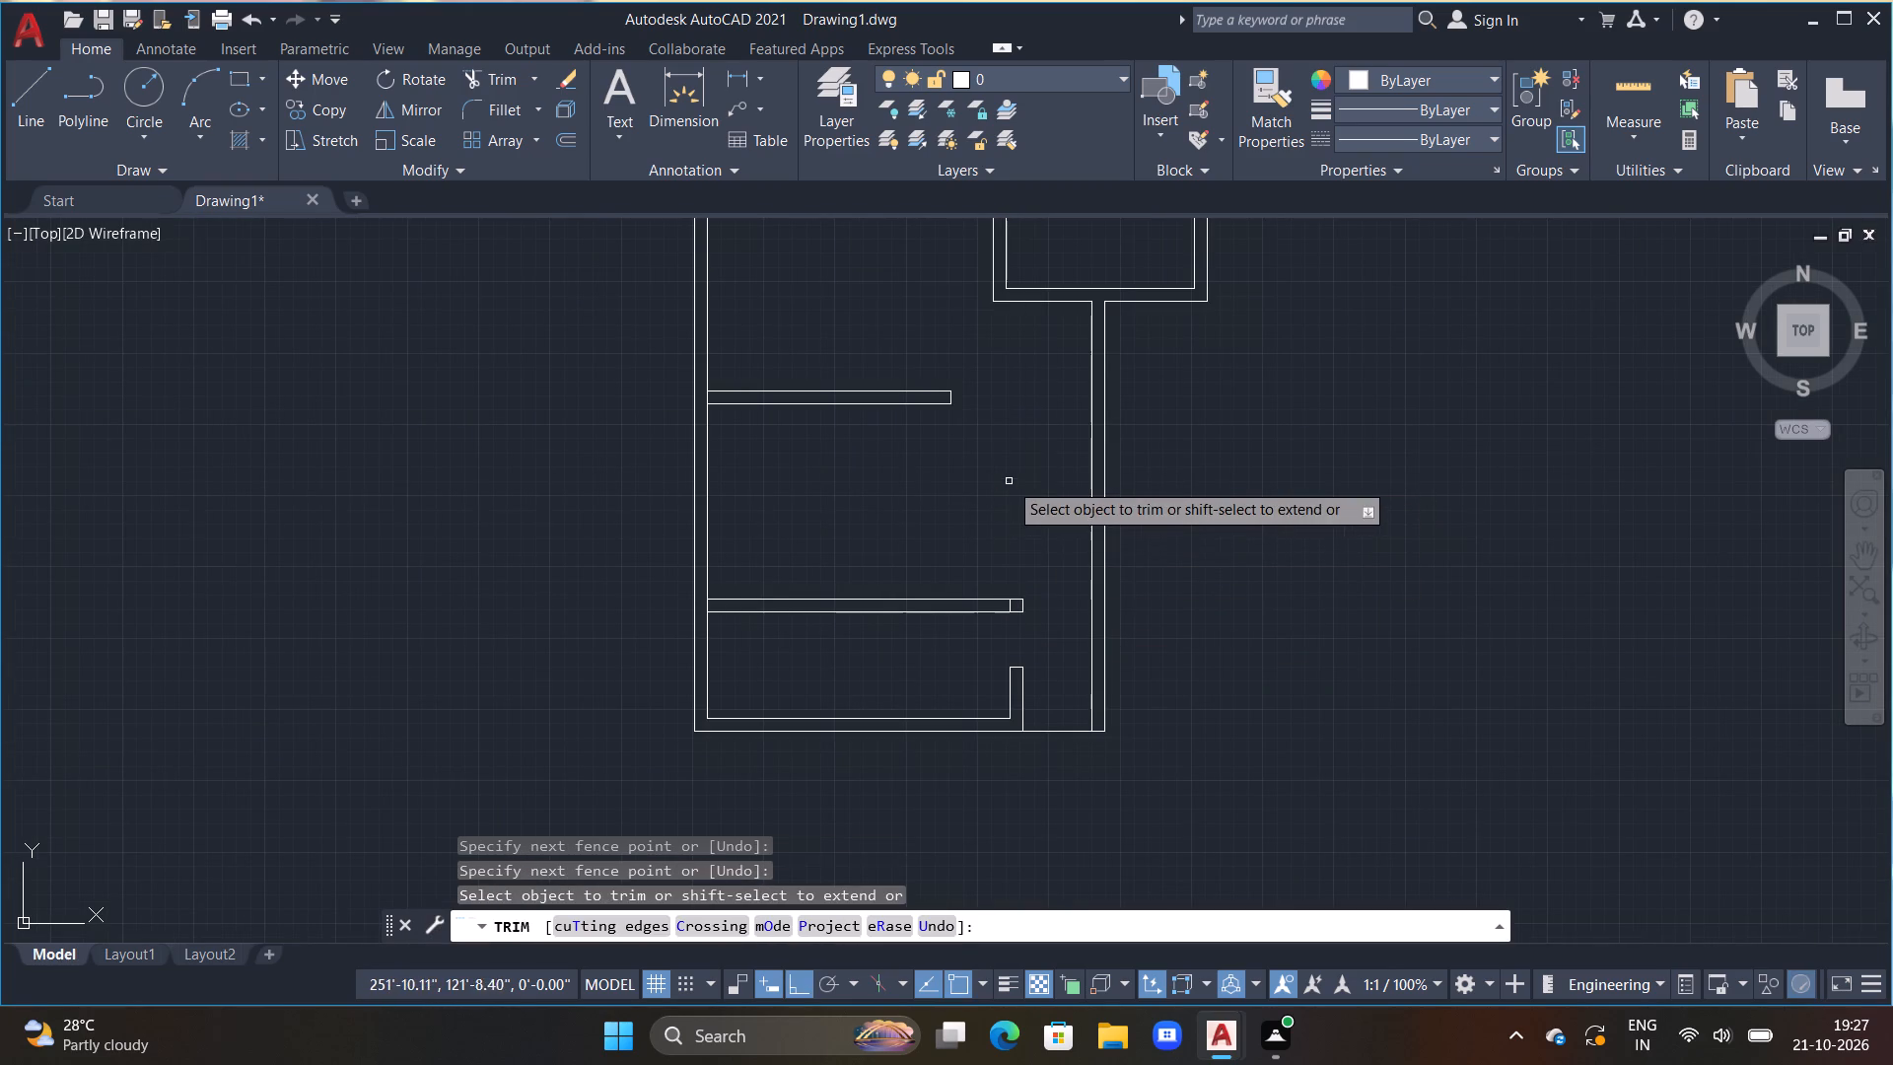
Trim the leftover vertical segment crossing the free end of the lower horizontal partition.
scroll(1017, 607, "up", 2)
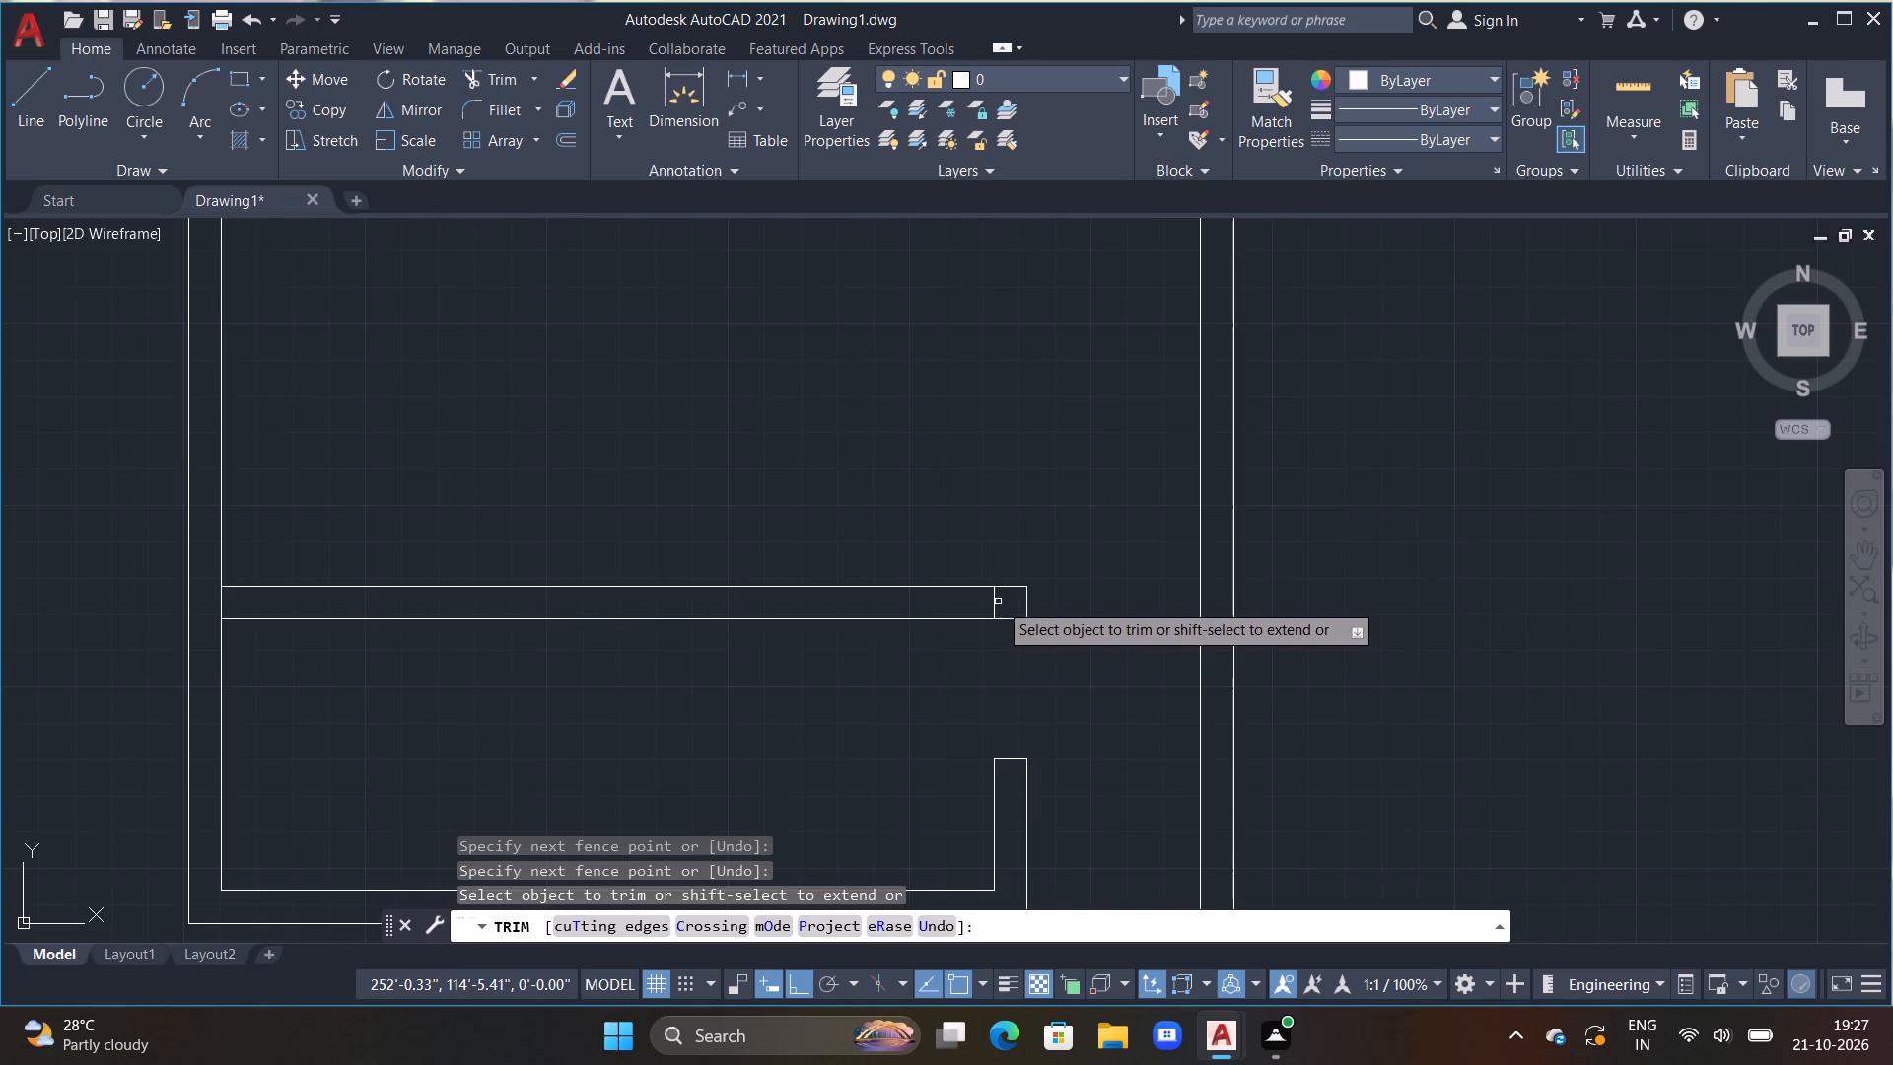
double_click(995, 599)
scroll(953, 657, "down", 2)
Trim the left outer wall's inner line where the lower and middle horizontal partitions join it.
middle_click_drag(918, 693, 945, 632)
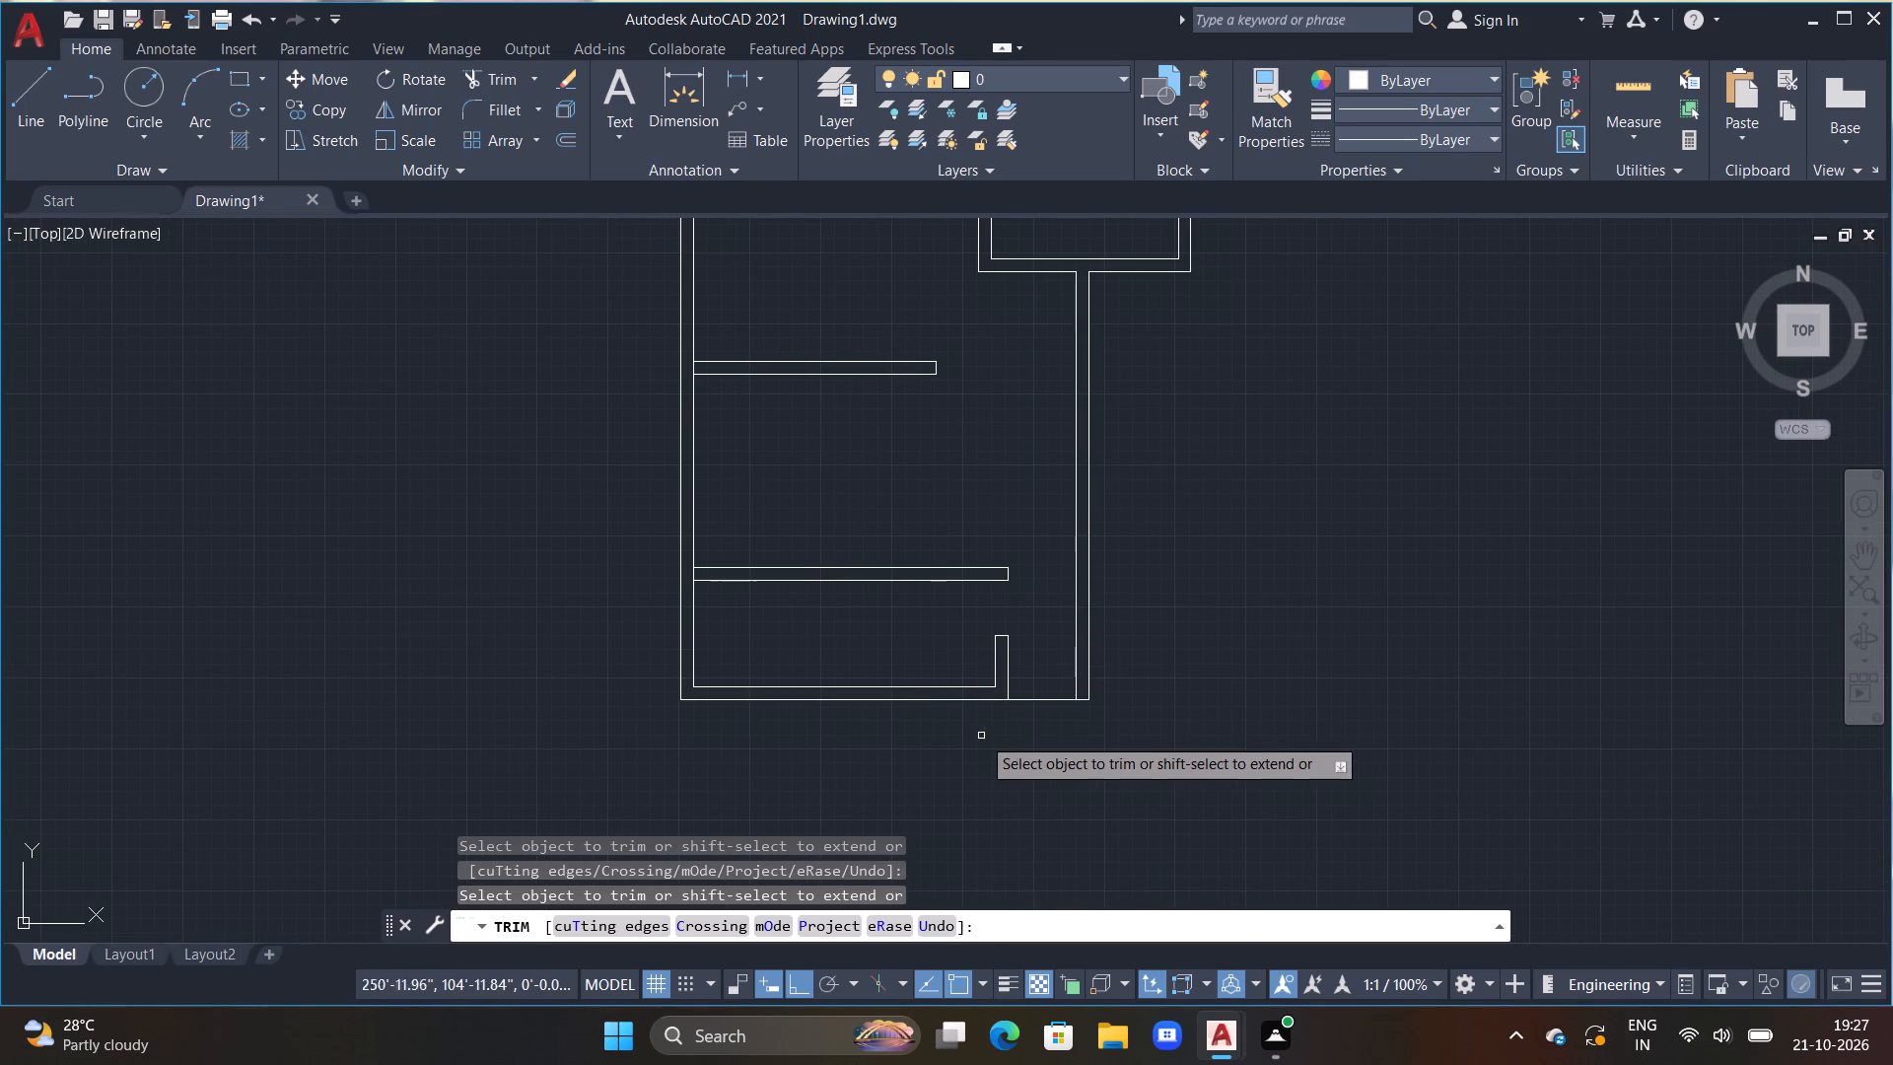
middle_click_drag(1028, 724, 1034, 768)
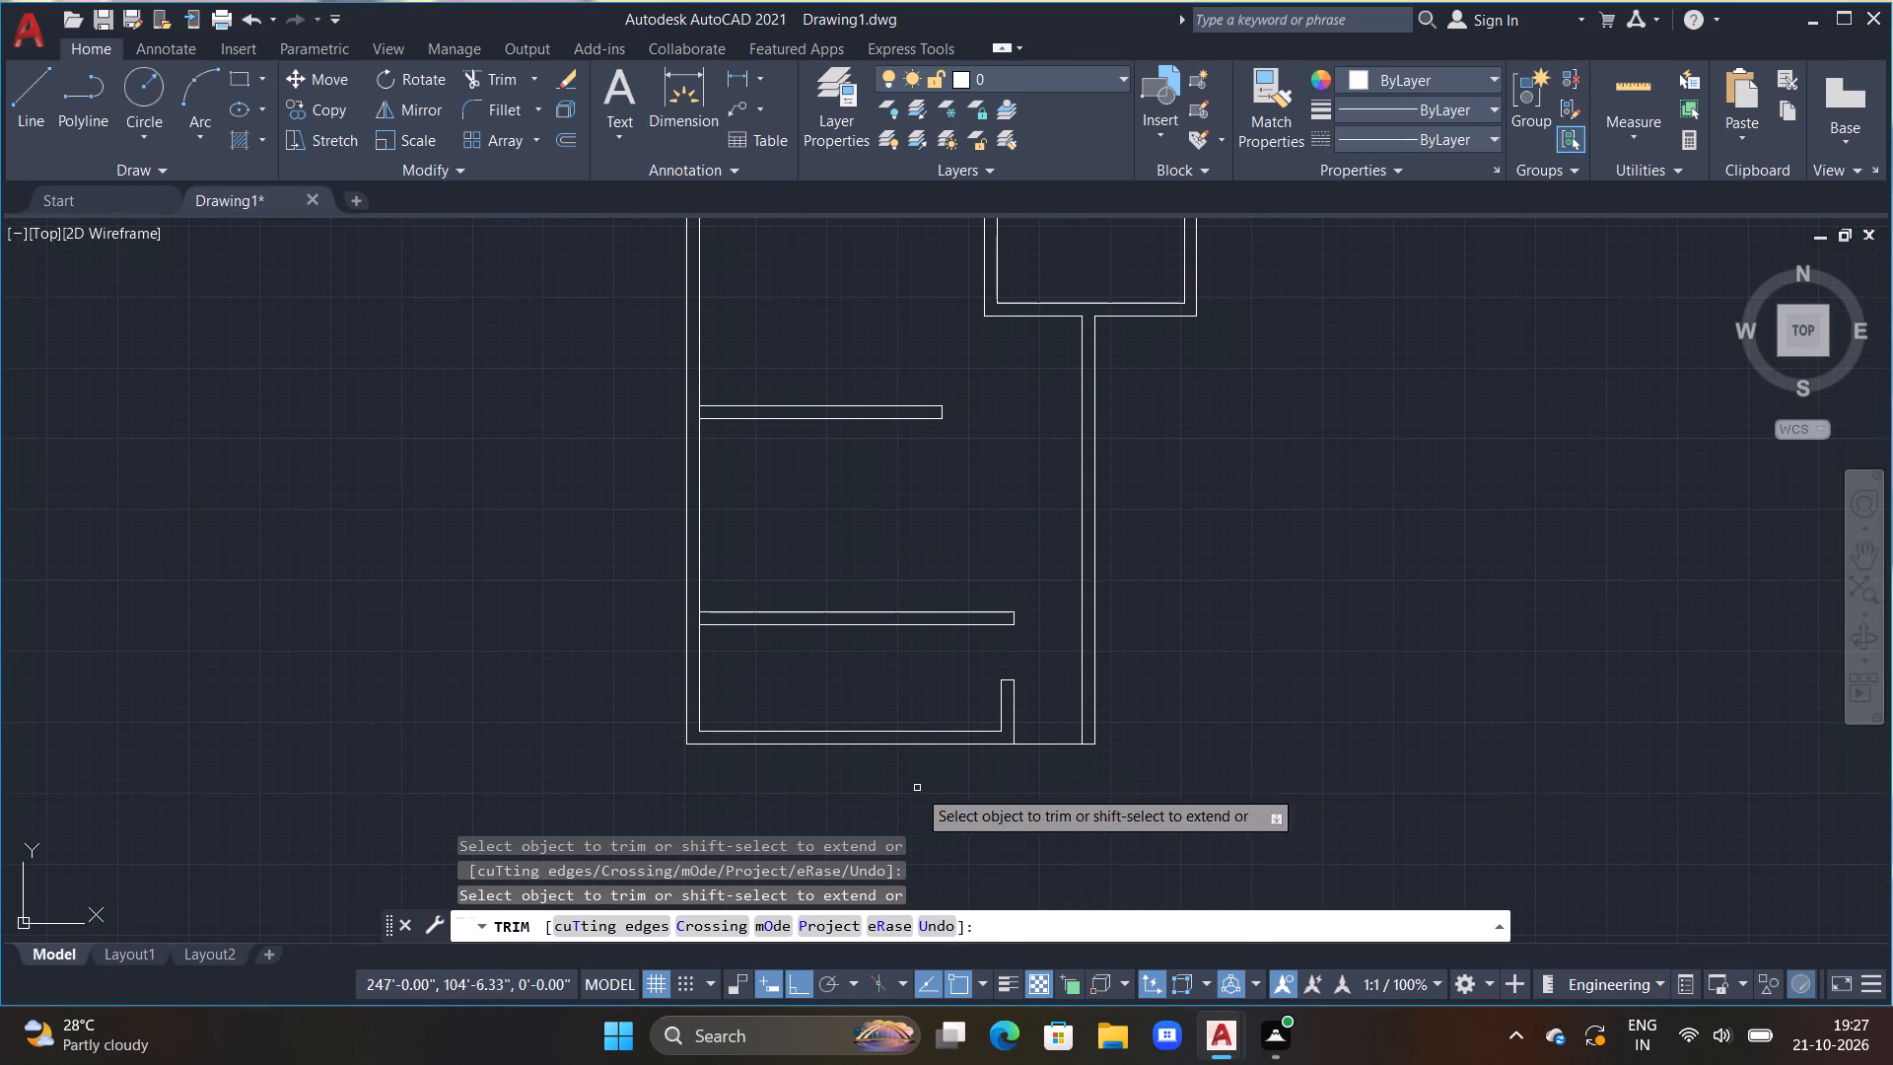
scroll(688, 626, "up", 3)
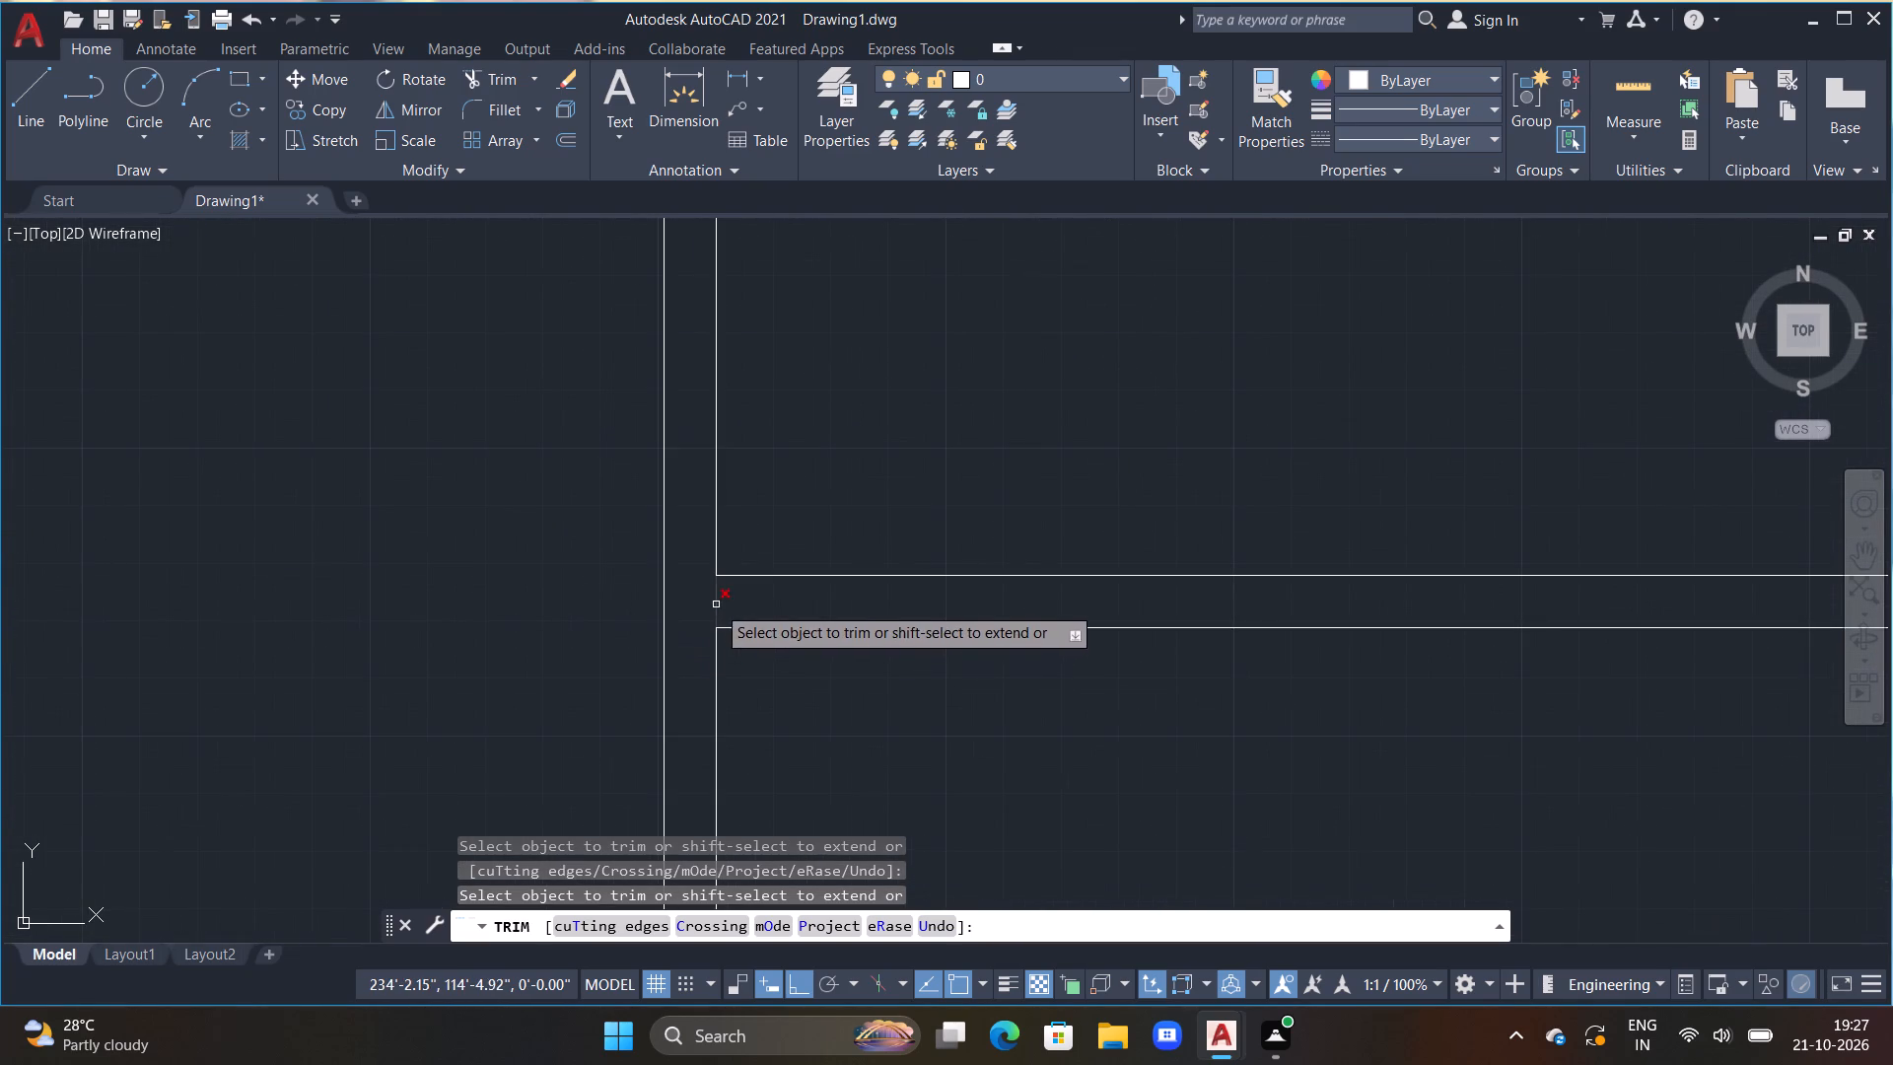
left_click(716, 604)
scroll(790, 488, "down", 4)
scroll(825, 349, "up", 2)
middle_click_drag(832, 403, 854, 606)
scroll(808, 532, "down", 1)
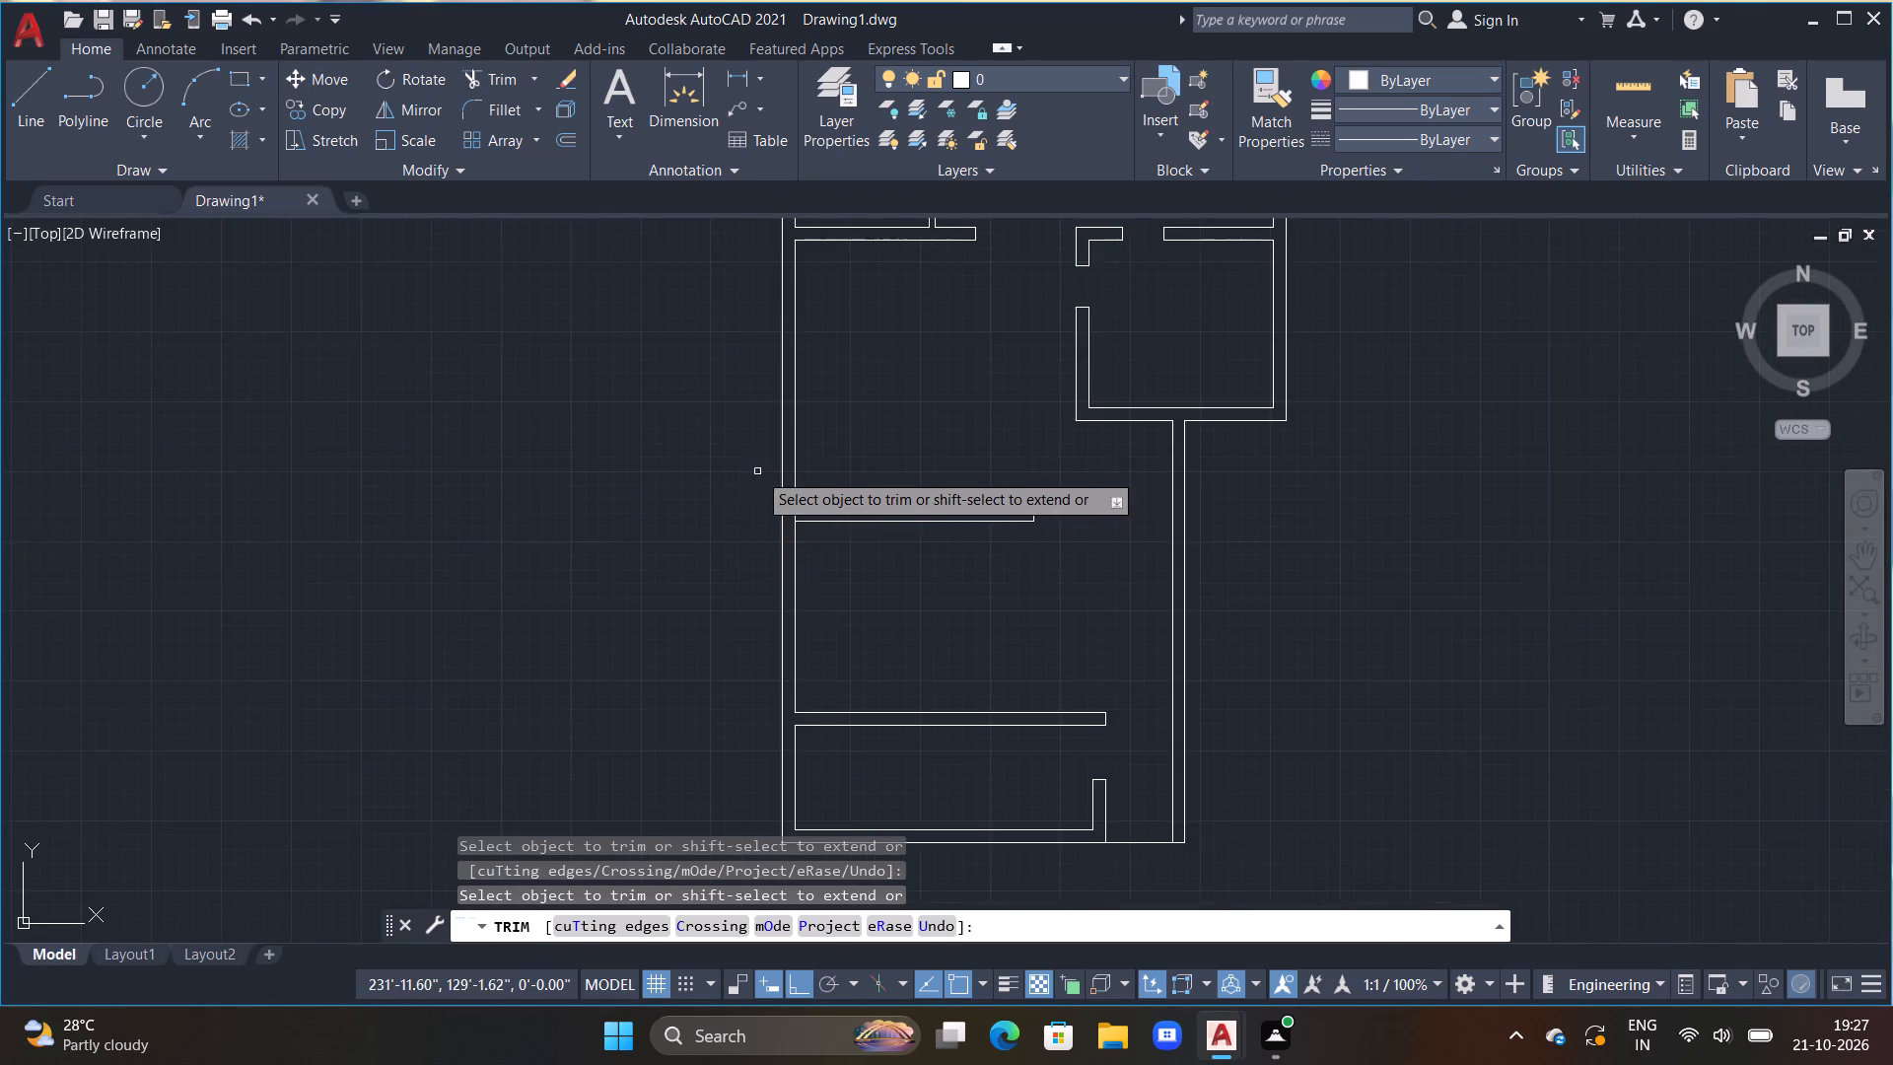
scroll(786, 507, "up", 3)
left_click(804, 527)
scroll(825, 555, "down", 2)
middle_click_drag(891, 394, 836, 810)
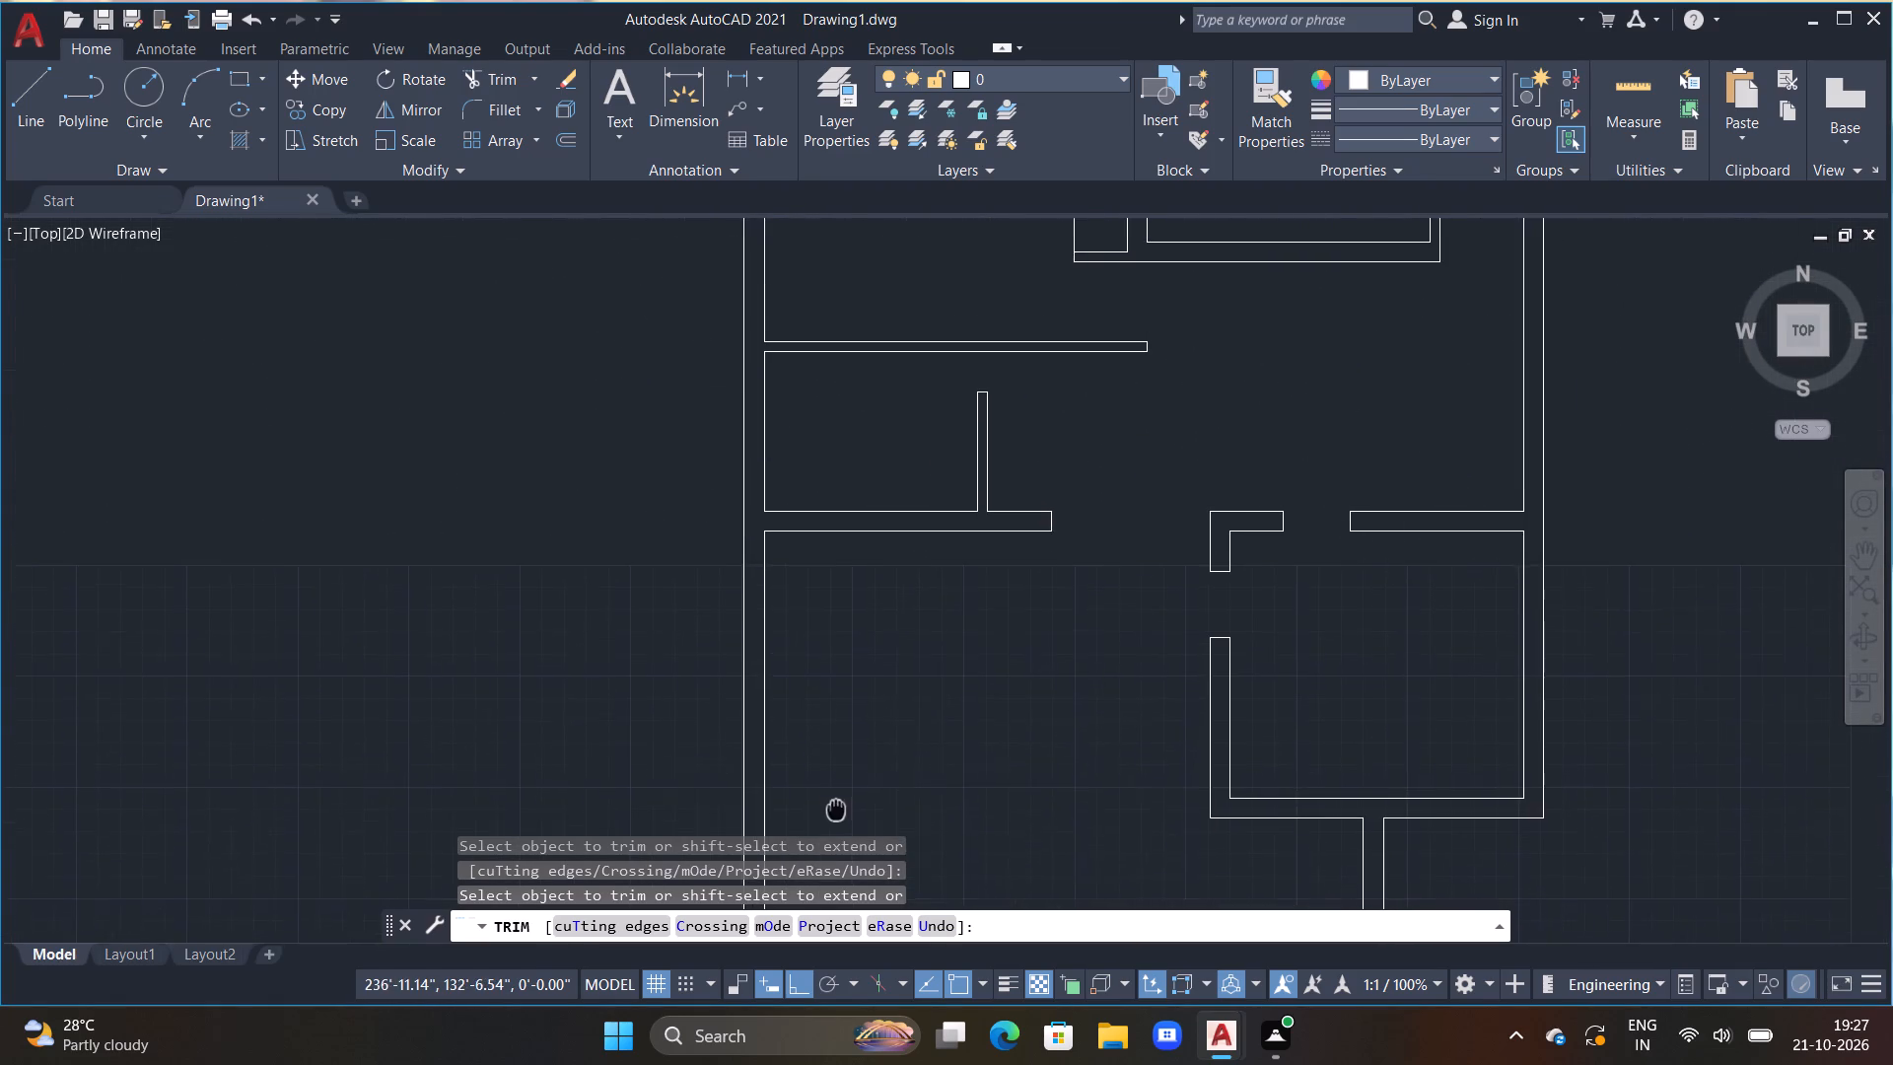
middle_click_drag(836, 810, 836, 801)
middle_click_drag(845, 676, 836, 541)
scroll(836, 543, "up", 1)
scroll(839, 547, "down", 1)
scroll(909, 712, "down", 1)
scroll(974, 816, "down", 1)
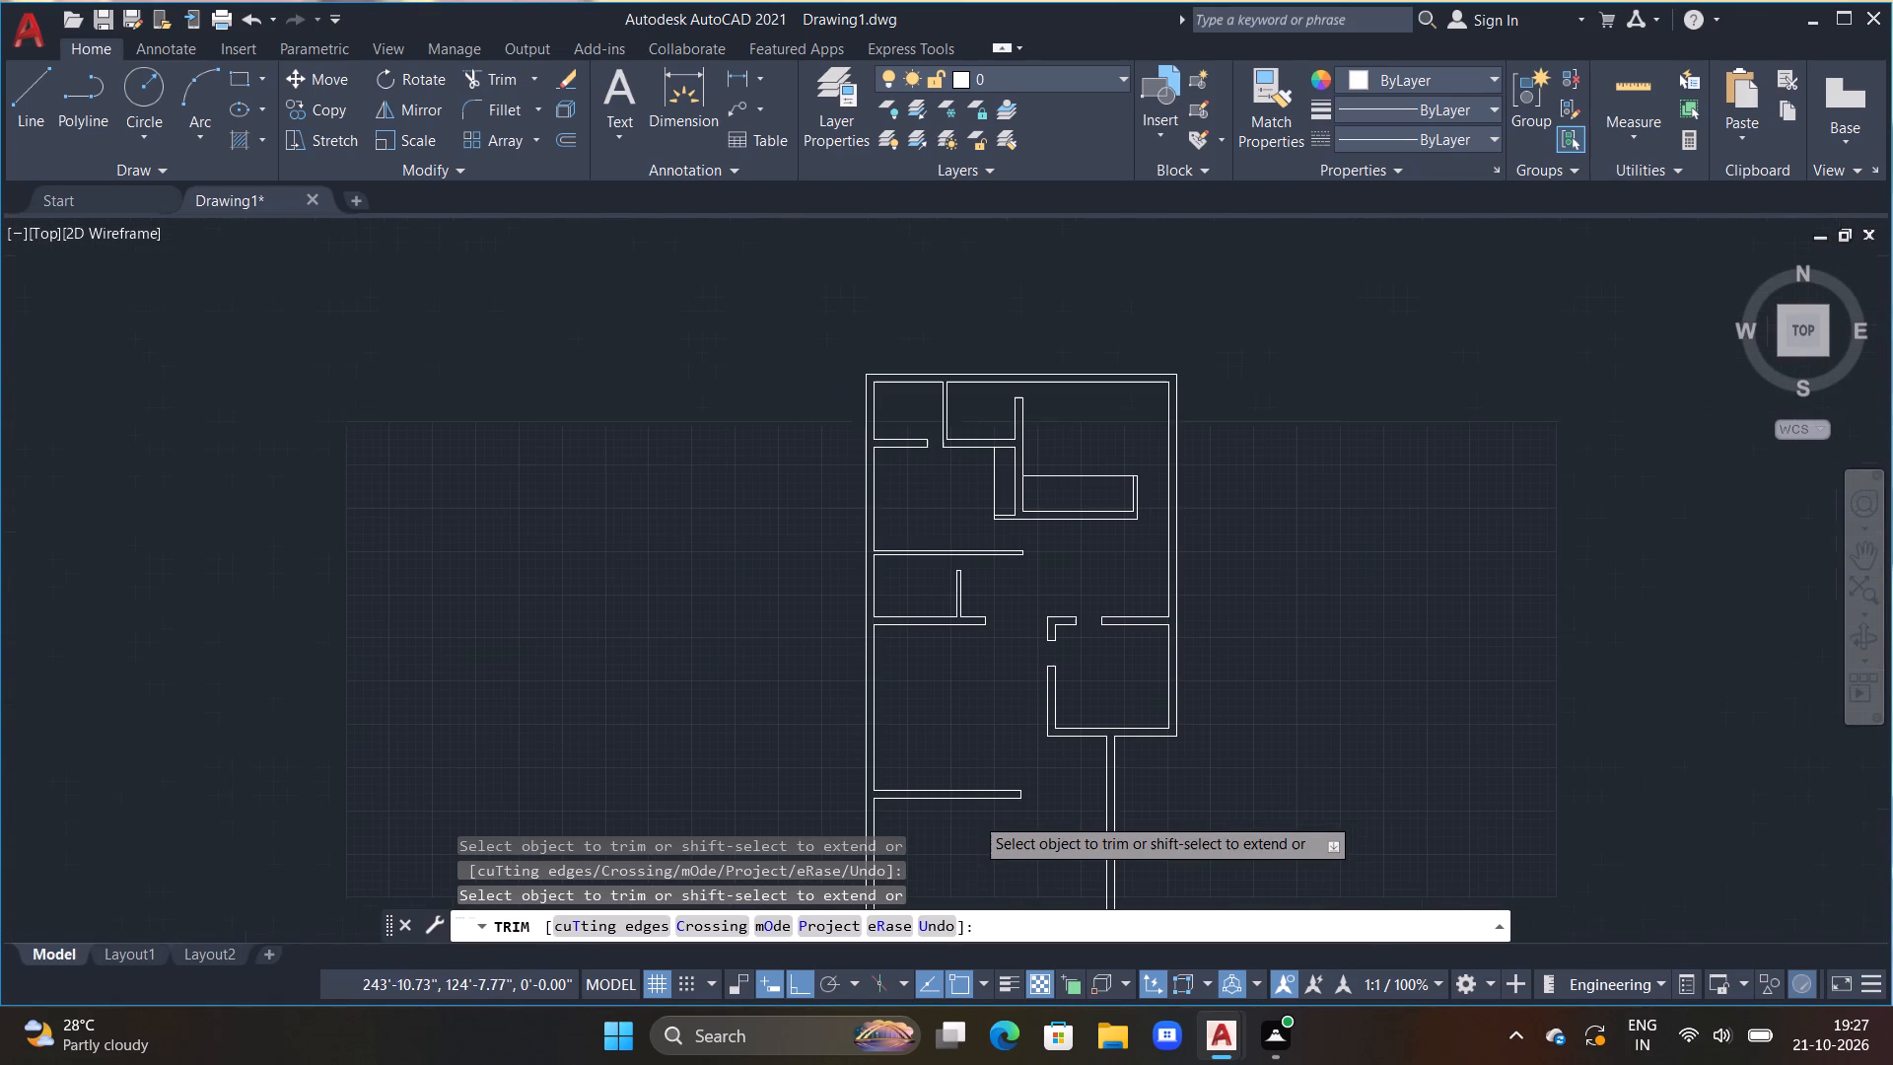
key("Escape")
key("Escape")
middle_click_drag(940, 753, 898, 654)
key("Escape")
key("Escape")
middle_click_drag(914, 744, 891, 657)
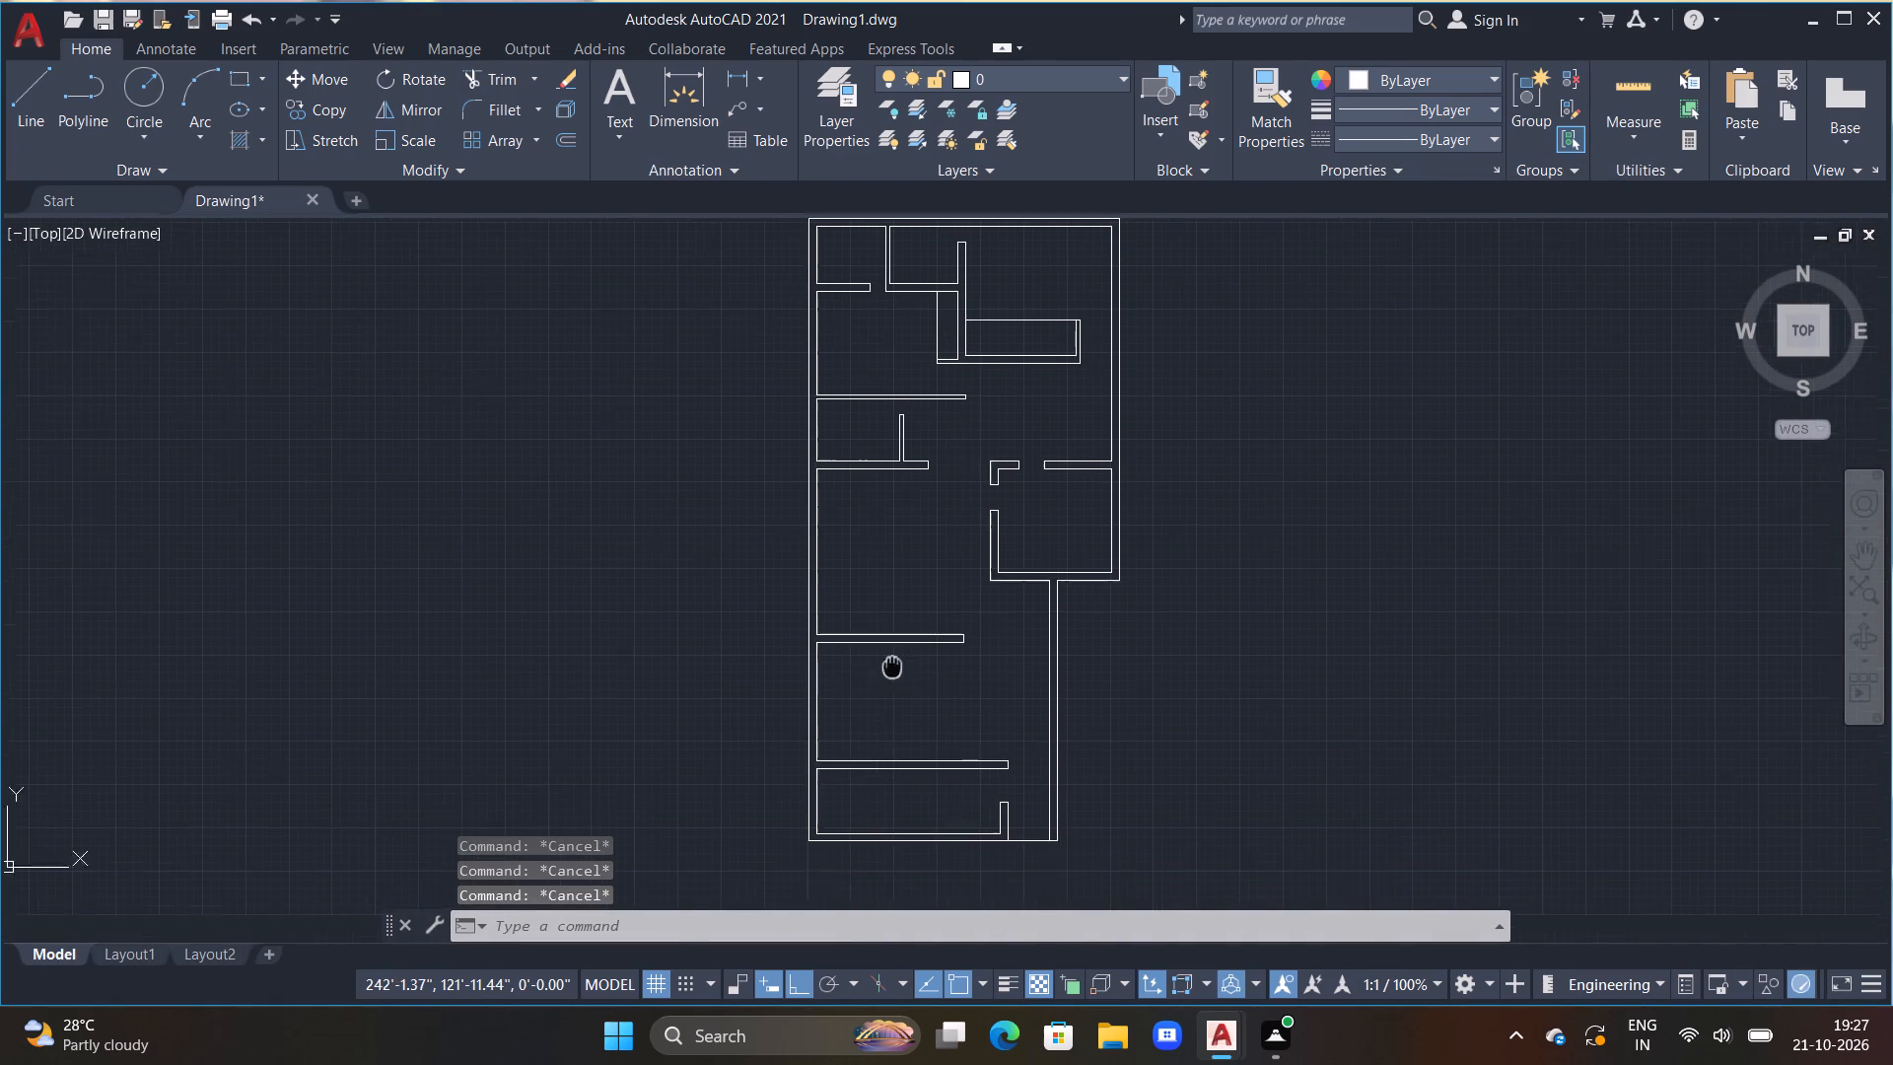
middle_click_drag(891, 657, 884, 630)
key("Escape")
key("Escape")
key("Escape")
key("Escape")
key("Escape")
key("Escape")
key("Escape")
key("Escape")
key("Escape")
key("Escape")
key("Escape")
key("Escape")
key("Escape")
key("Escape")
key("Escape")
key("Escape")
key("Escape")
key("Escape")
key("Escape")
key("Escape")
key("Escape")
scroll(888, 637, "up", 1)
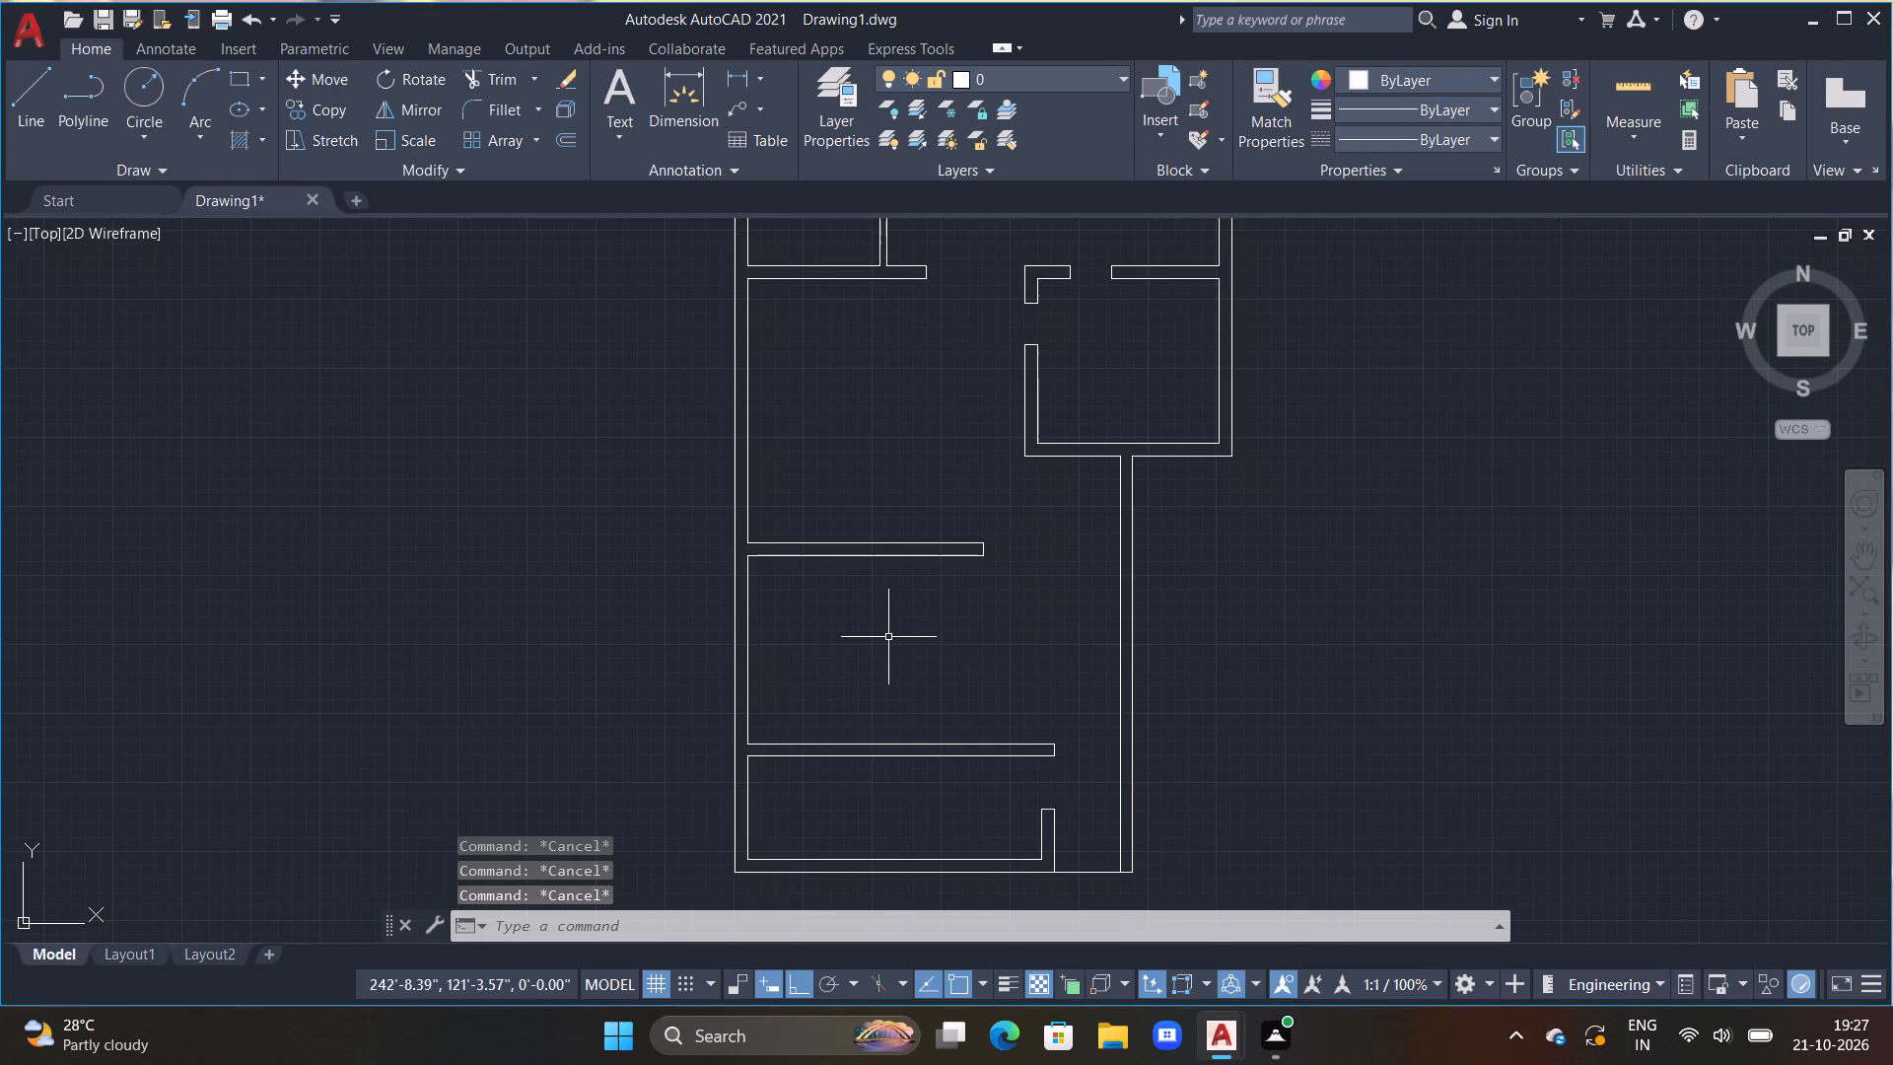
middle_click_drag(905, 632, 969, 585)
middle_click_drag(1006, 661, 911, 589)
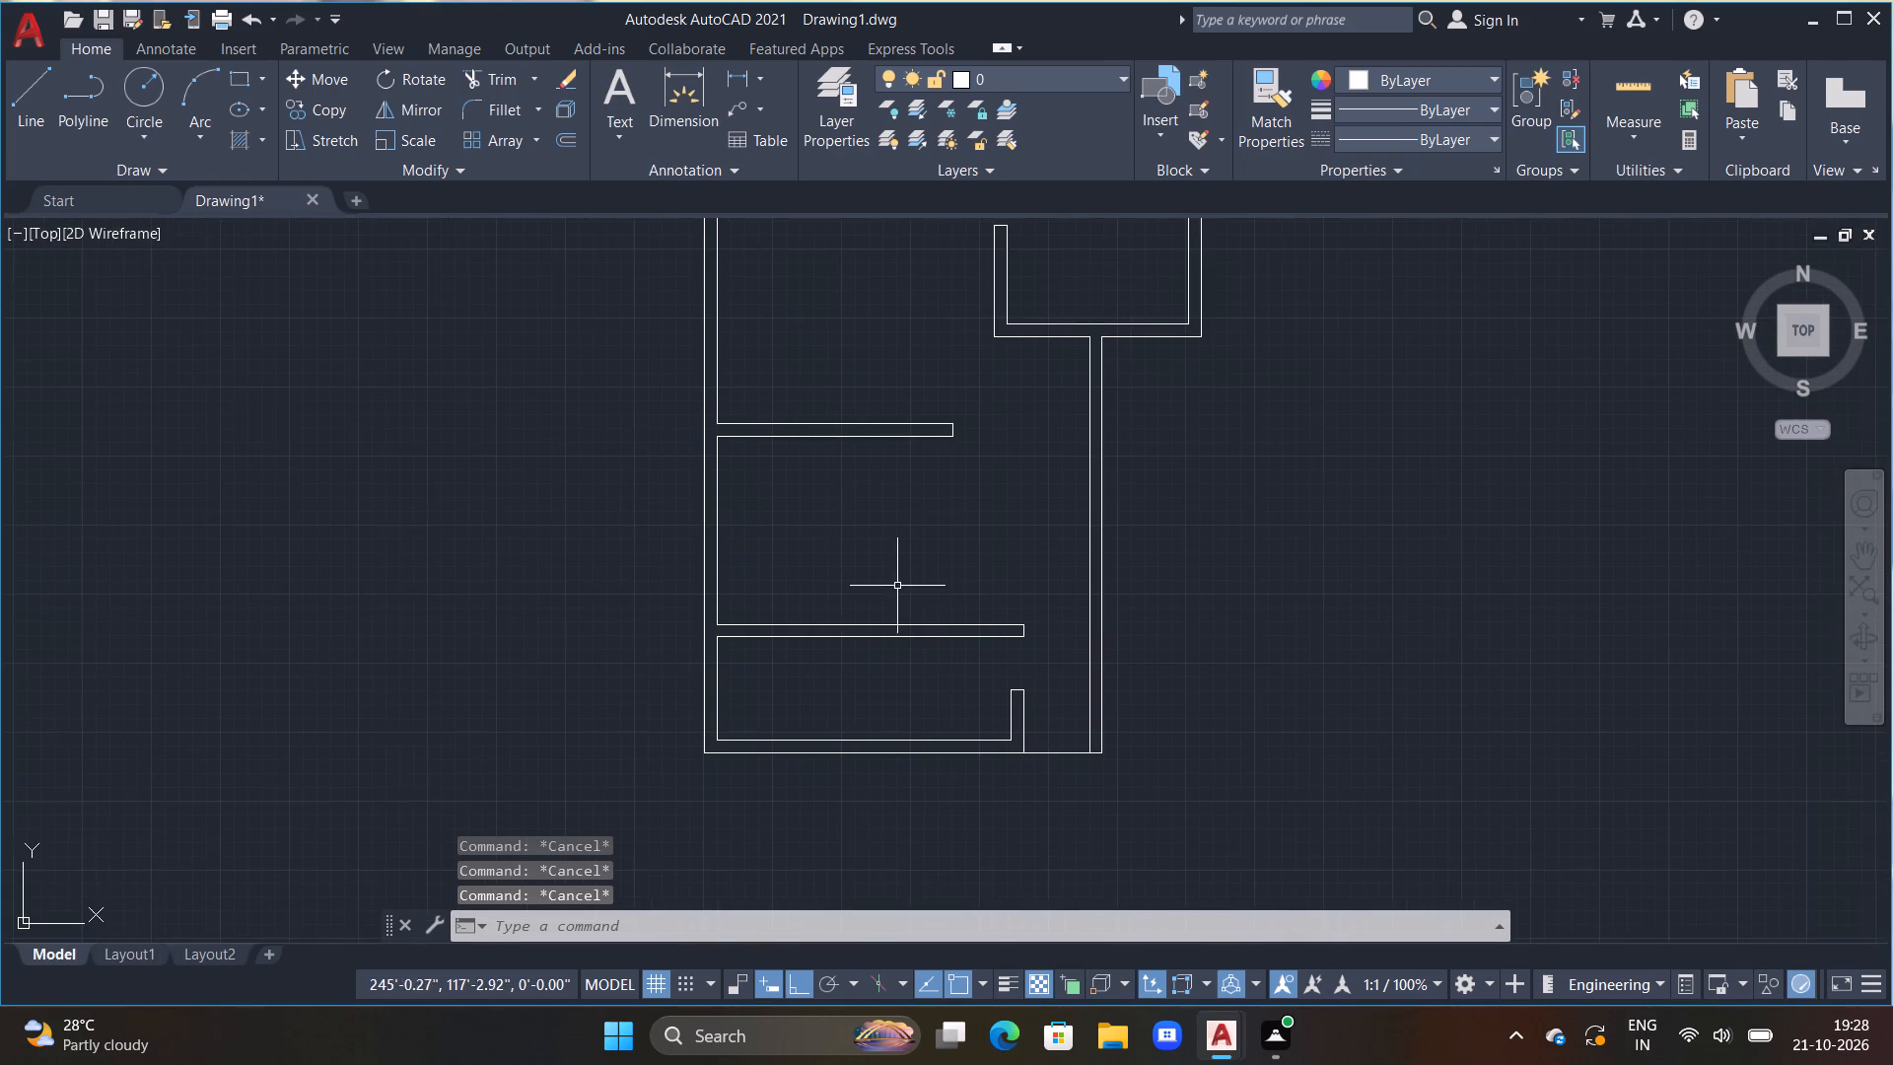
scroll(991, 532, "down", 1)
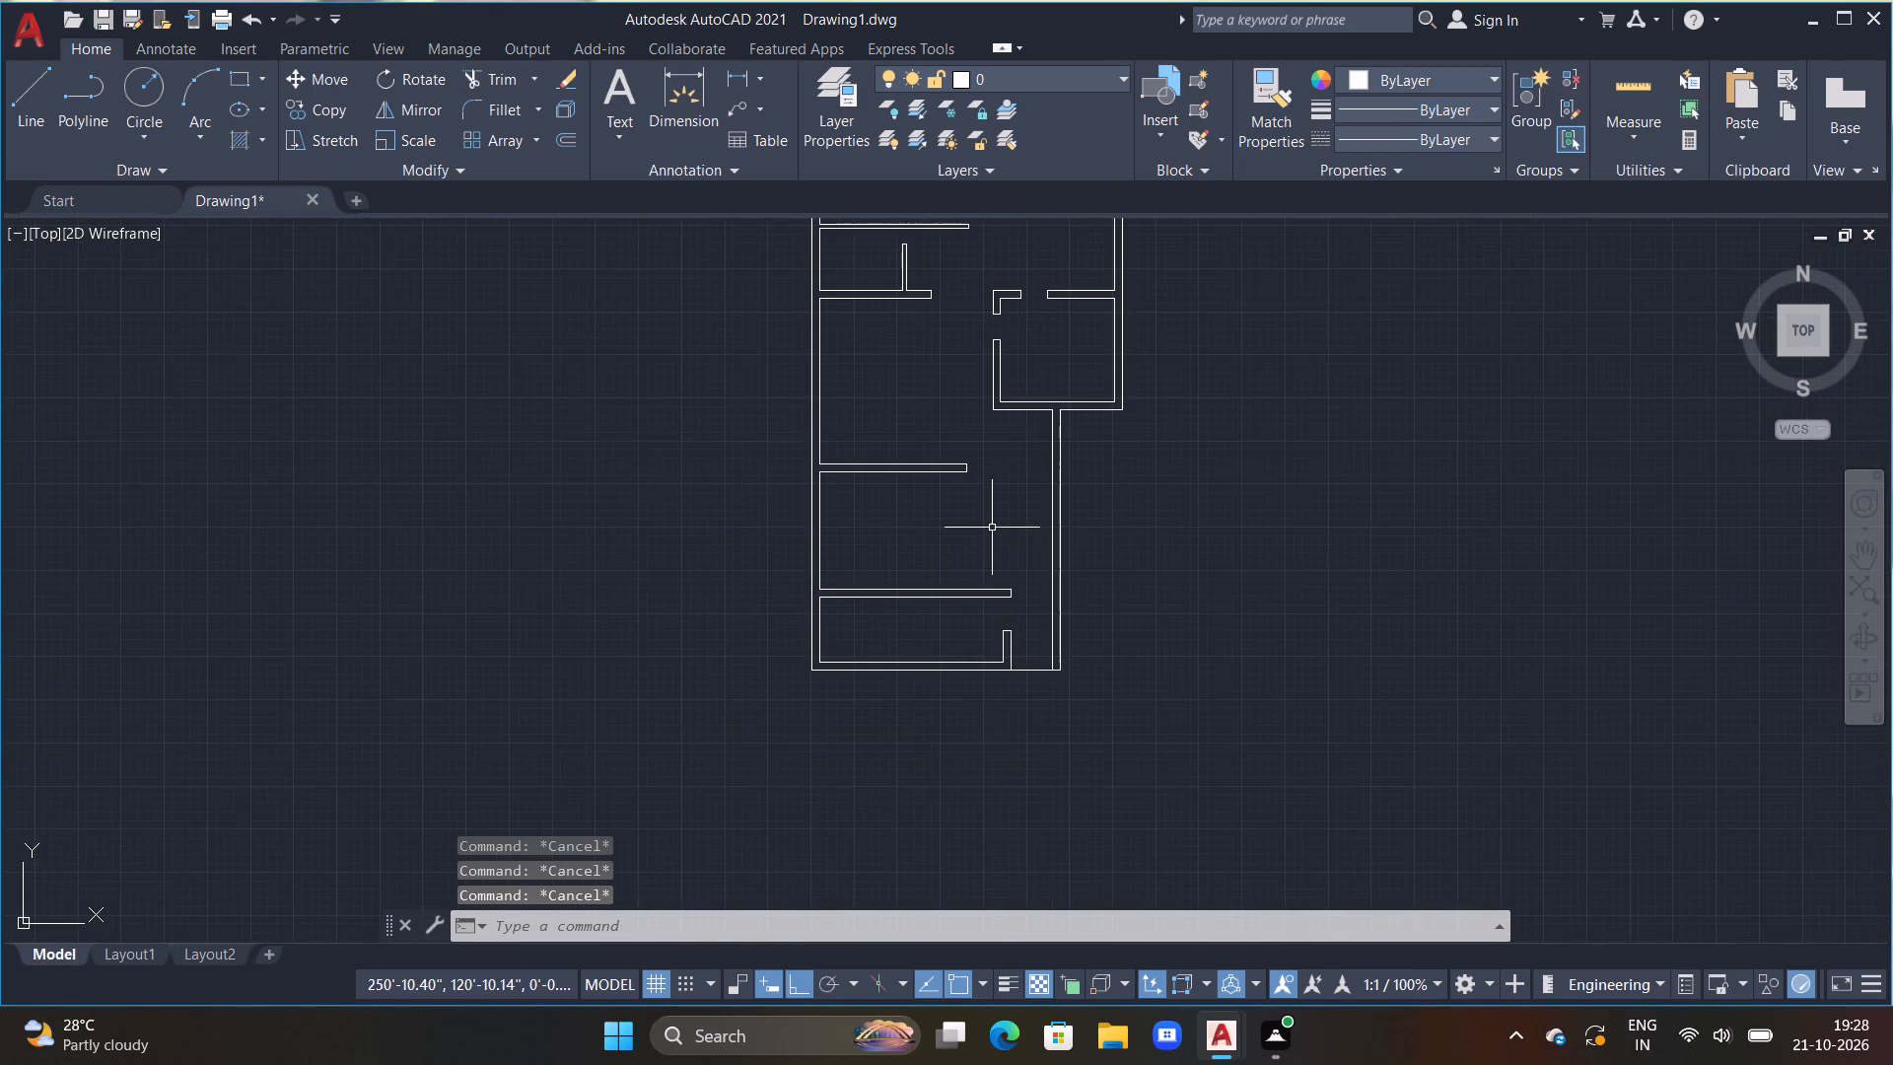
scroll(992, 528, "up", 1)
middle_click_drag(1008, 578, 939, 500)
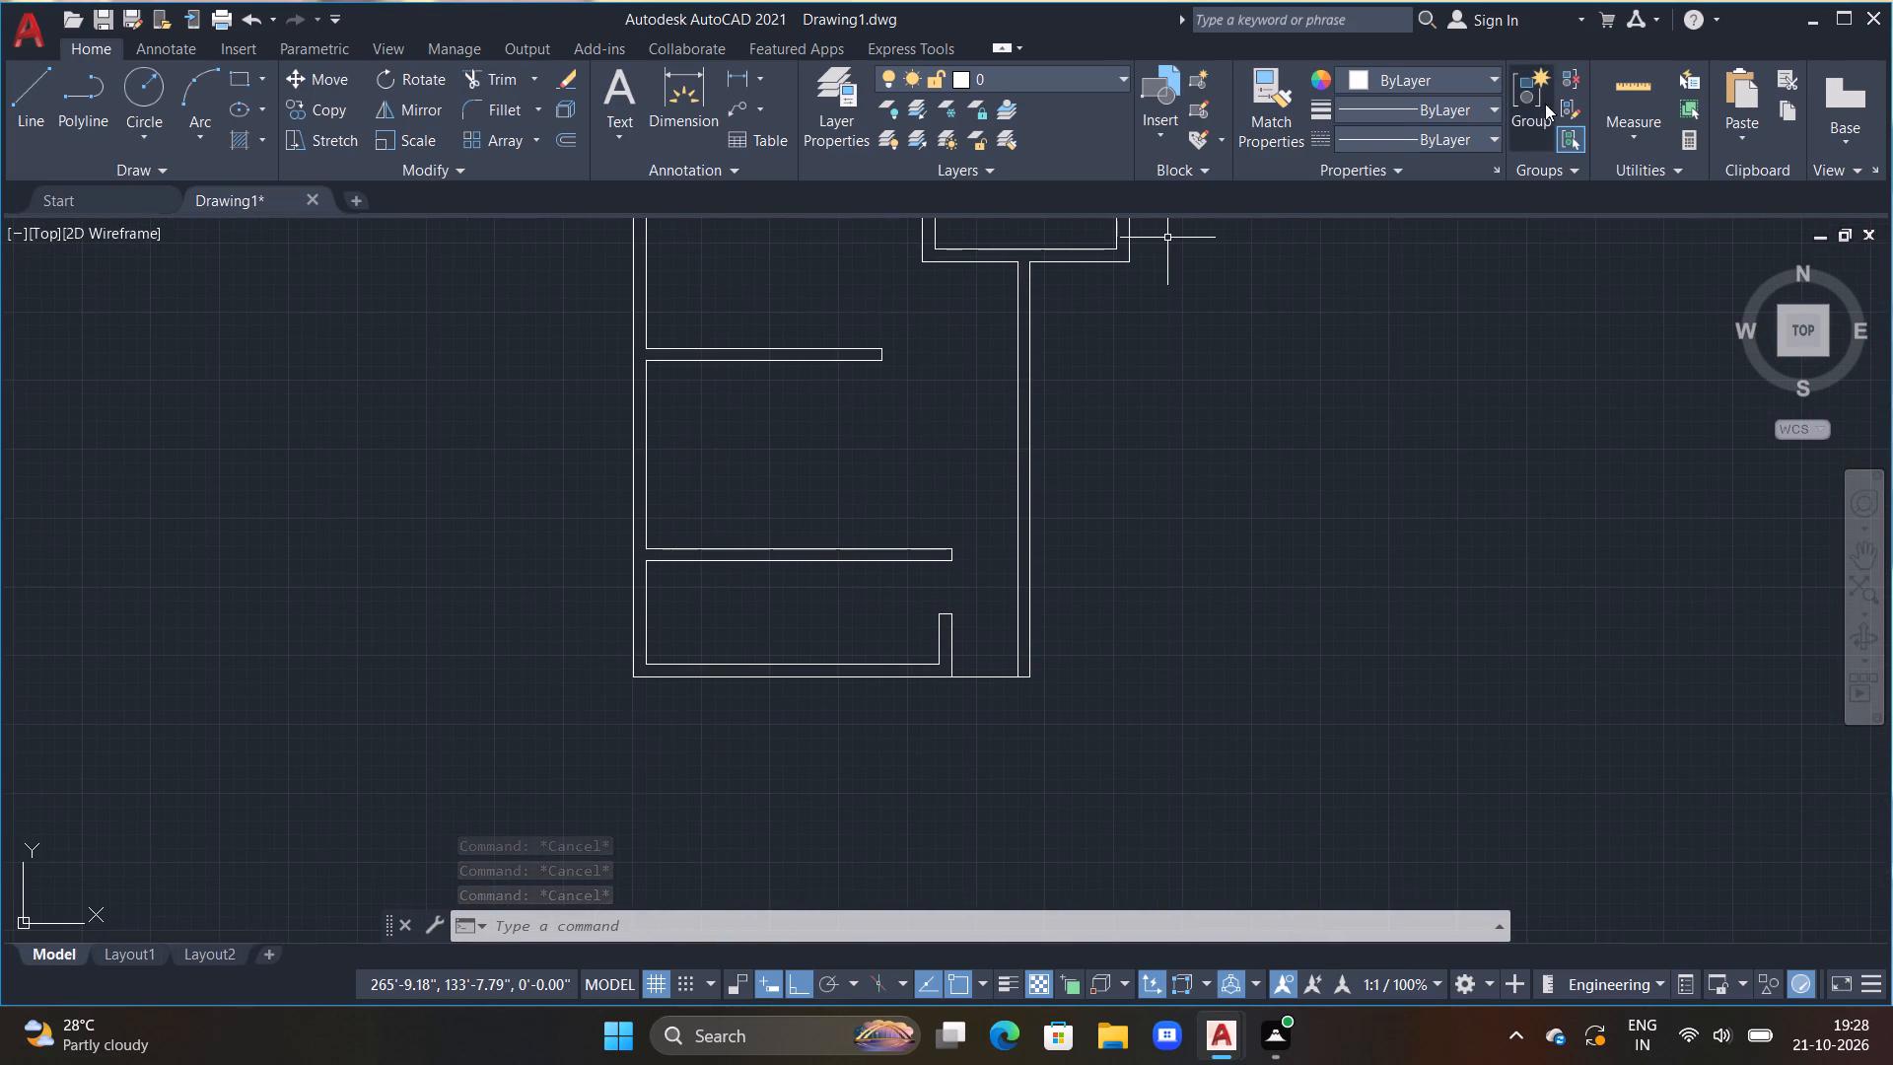
Load the ACAD_ISO02W100 ISO dash linetype and make it the current linetype.
left_click(1484, 136)
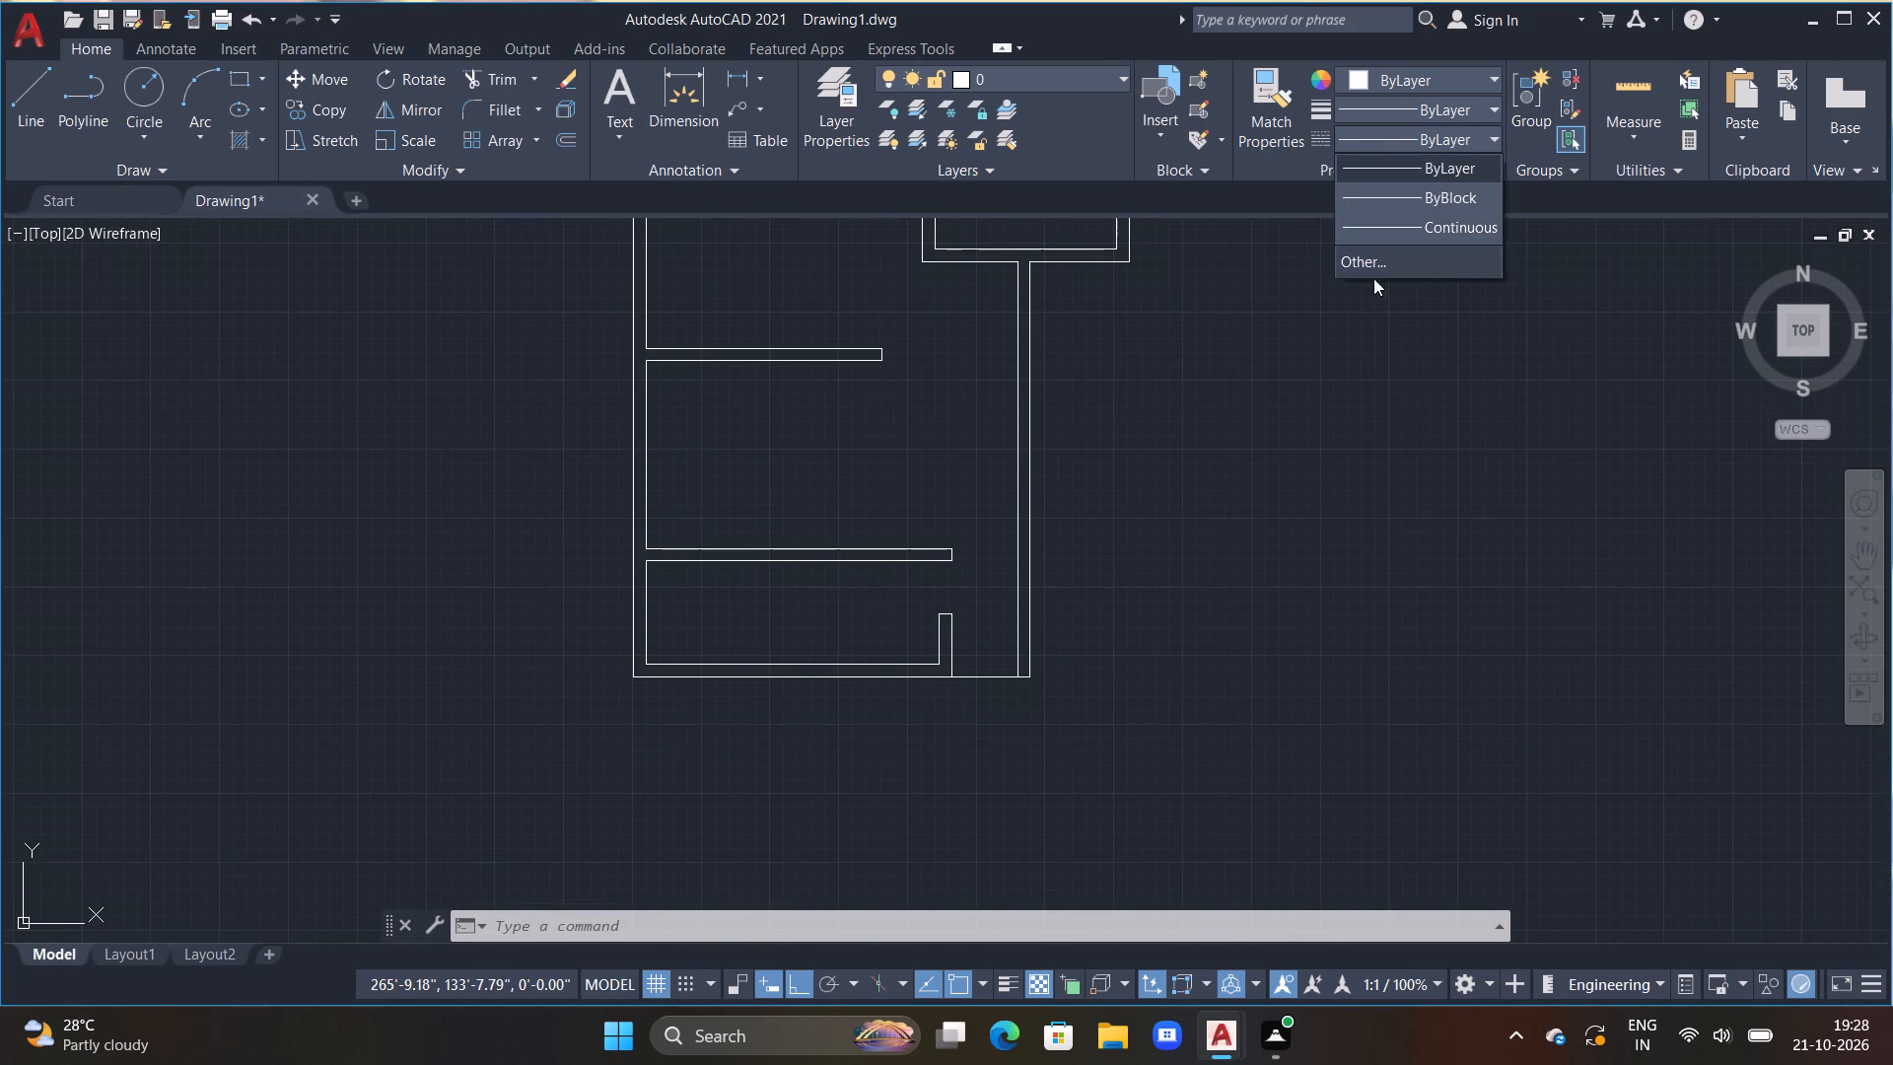
left_click(1373, 270)
double_click(1180, 318)
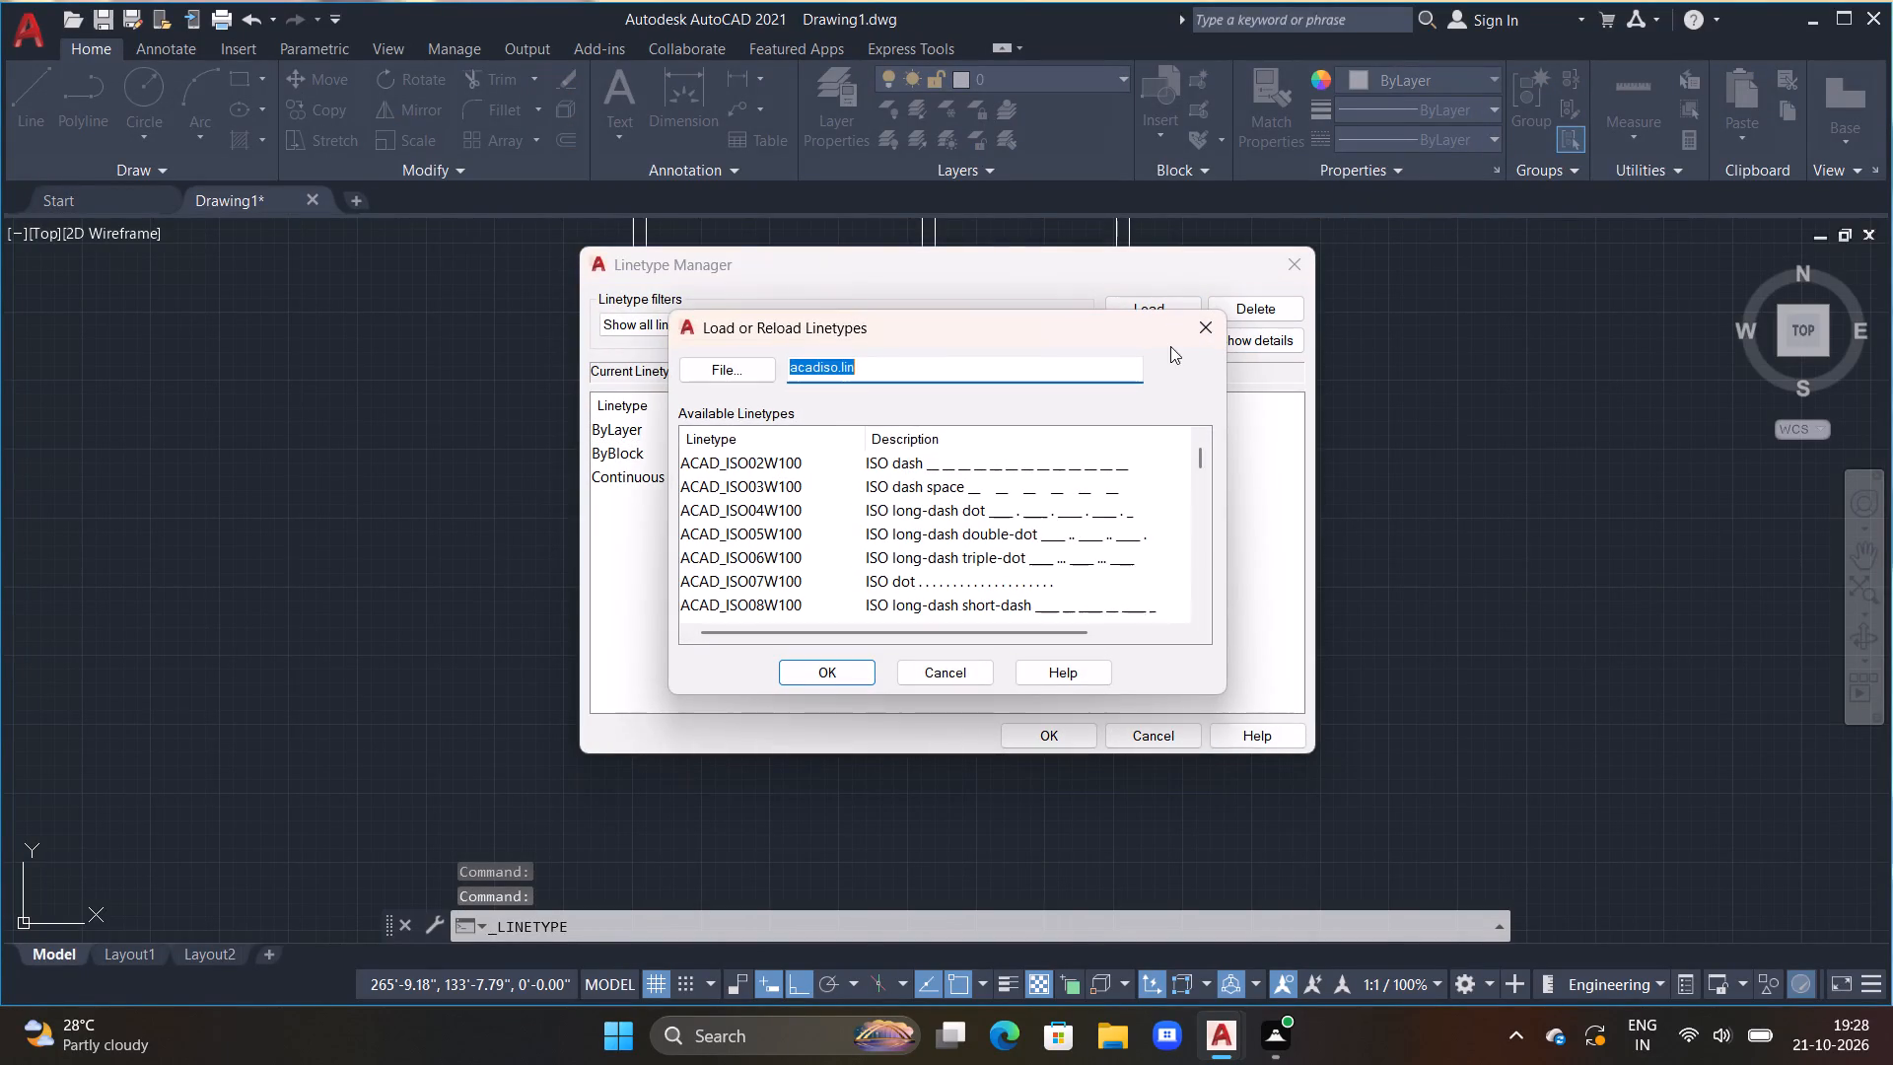
left_click(1012, 470)
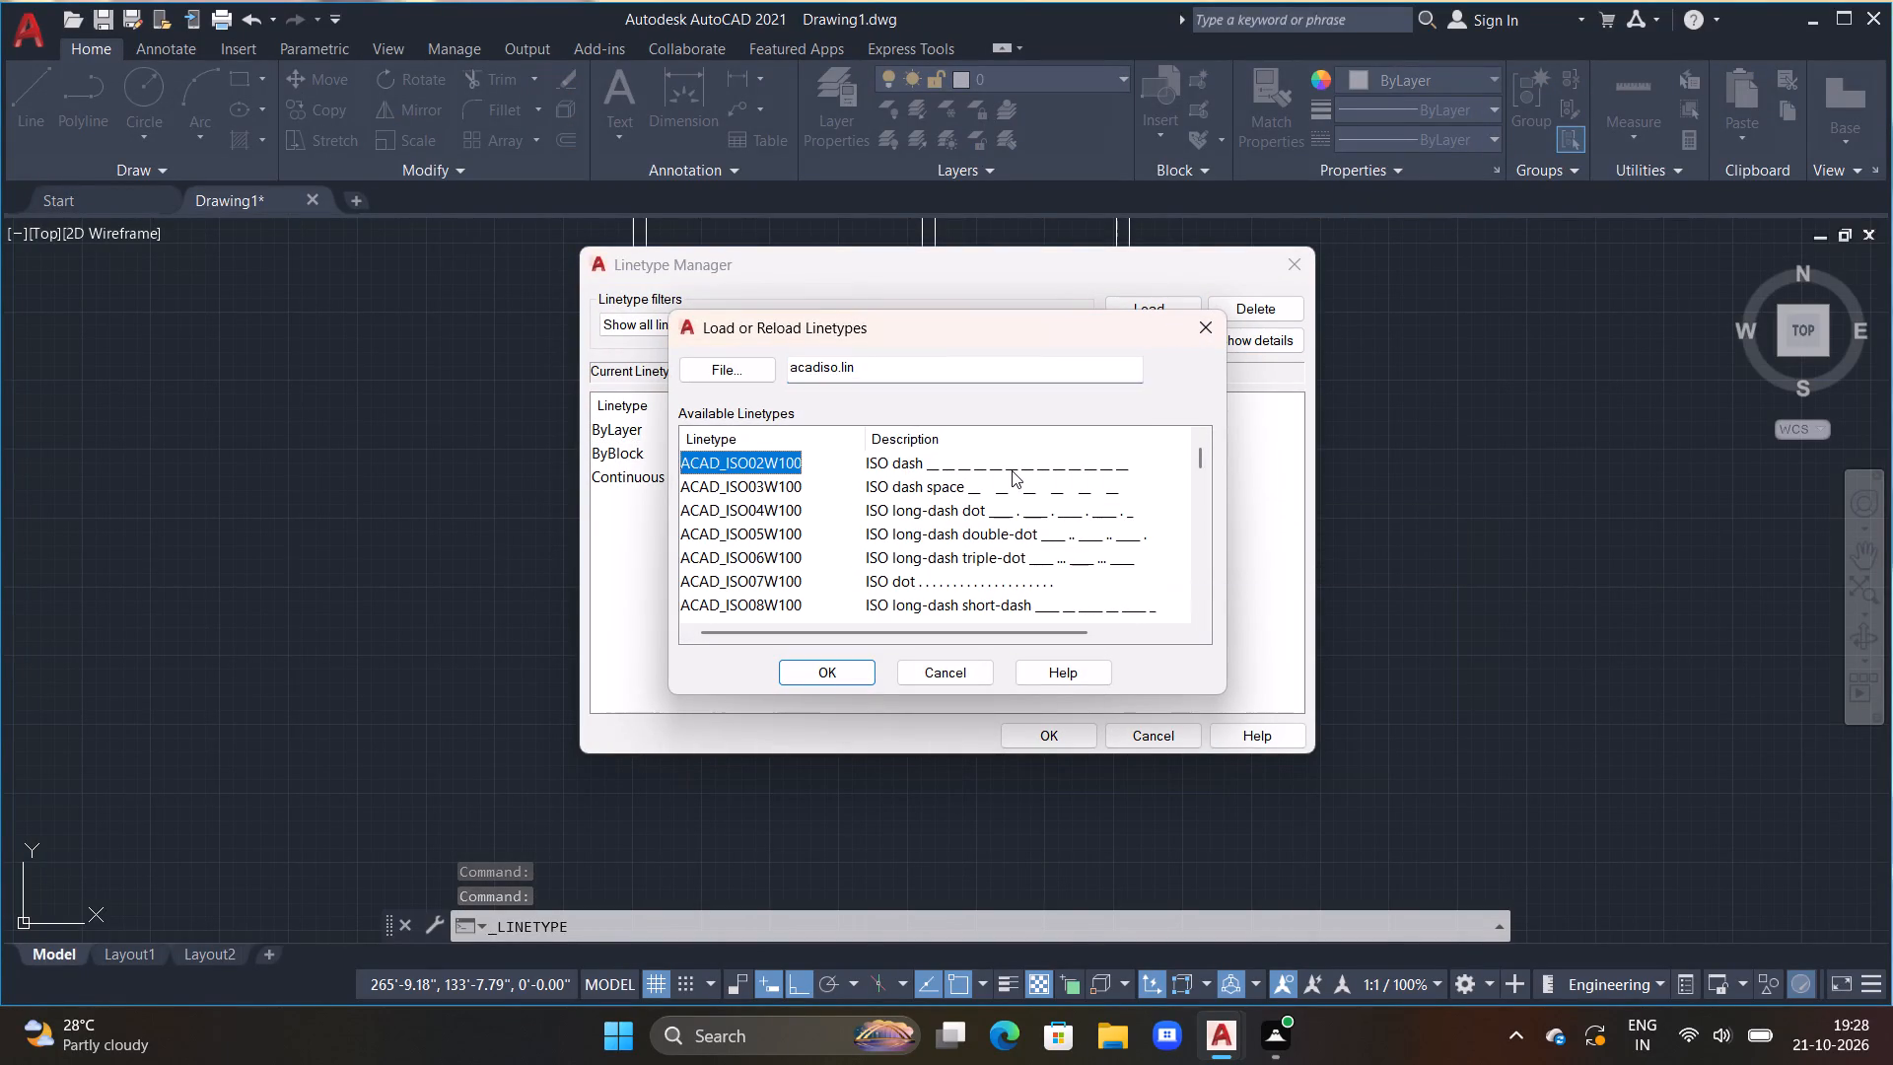
triple_click(1012, 470)
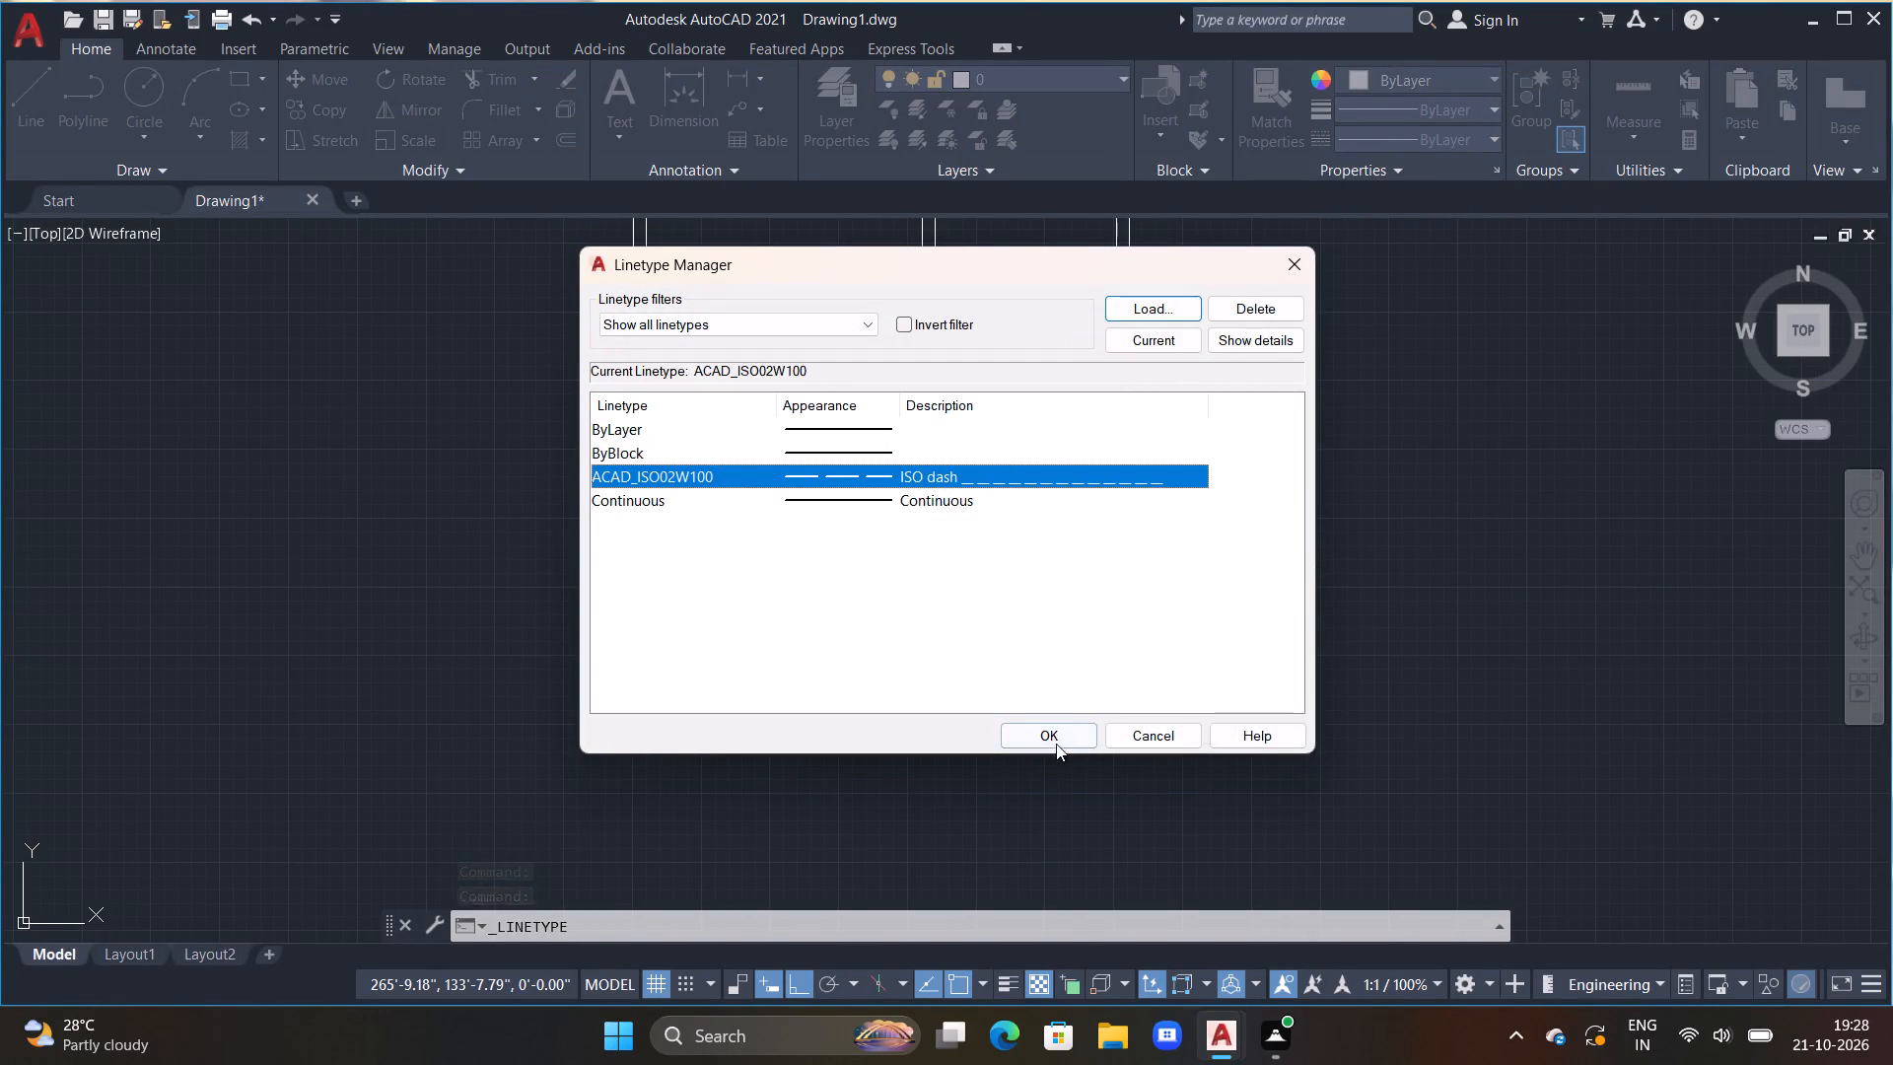
left_click(1056, 745)
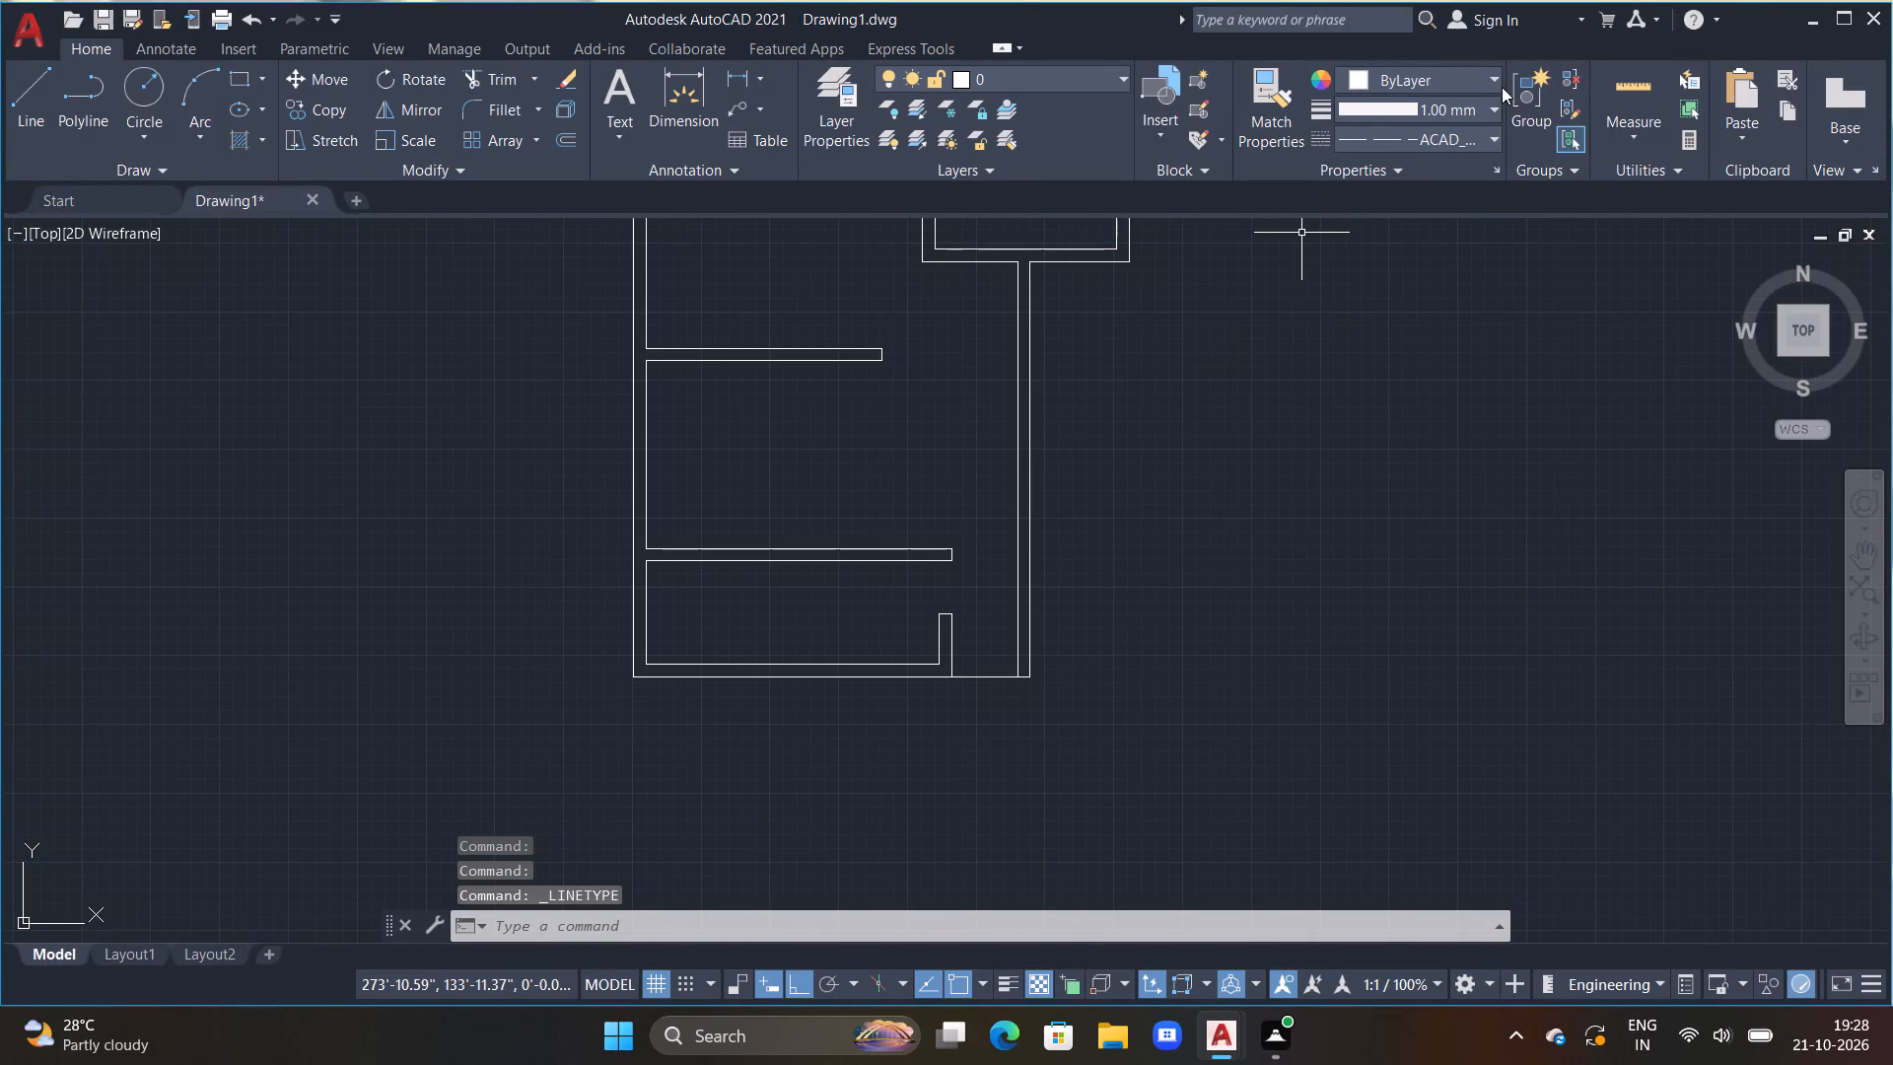
Set the current lineweight to ByLayer.
left_click(1490, 105)
scroll(1434, 179, "up", 10)
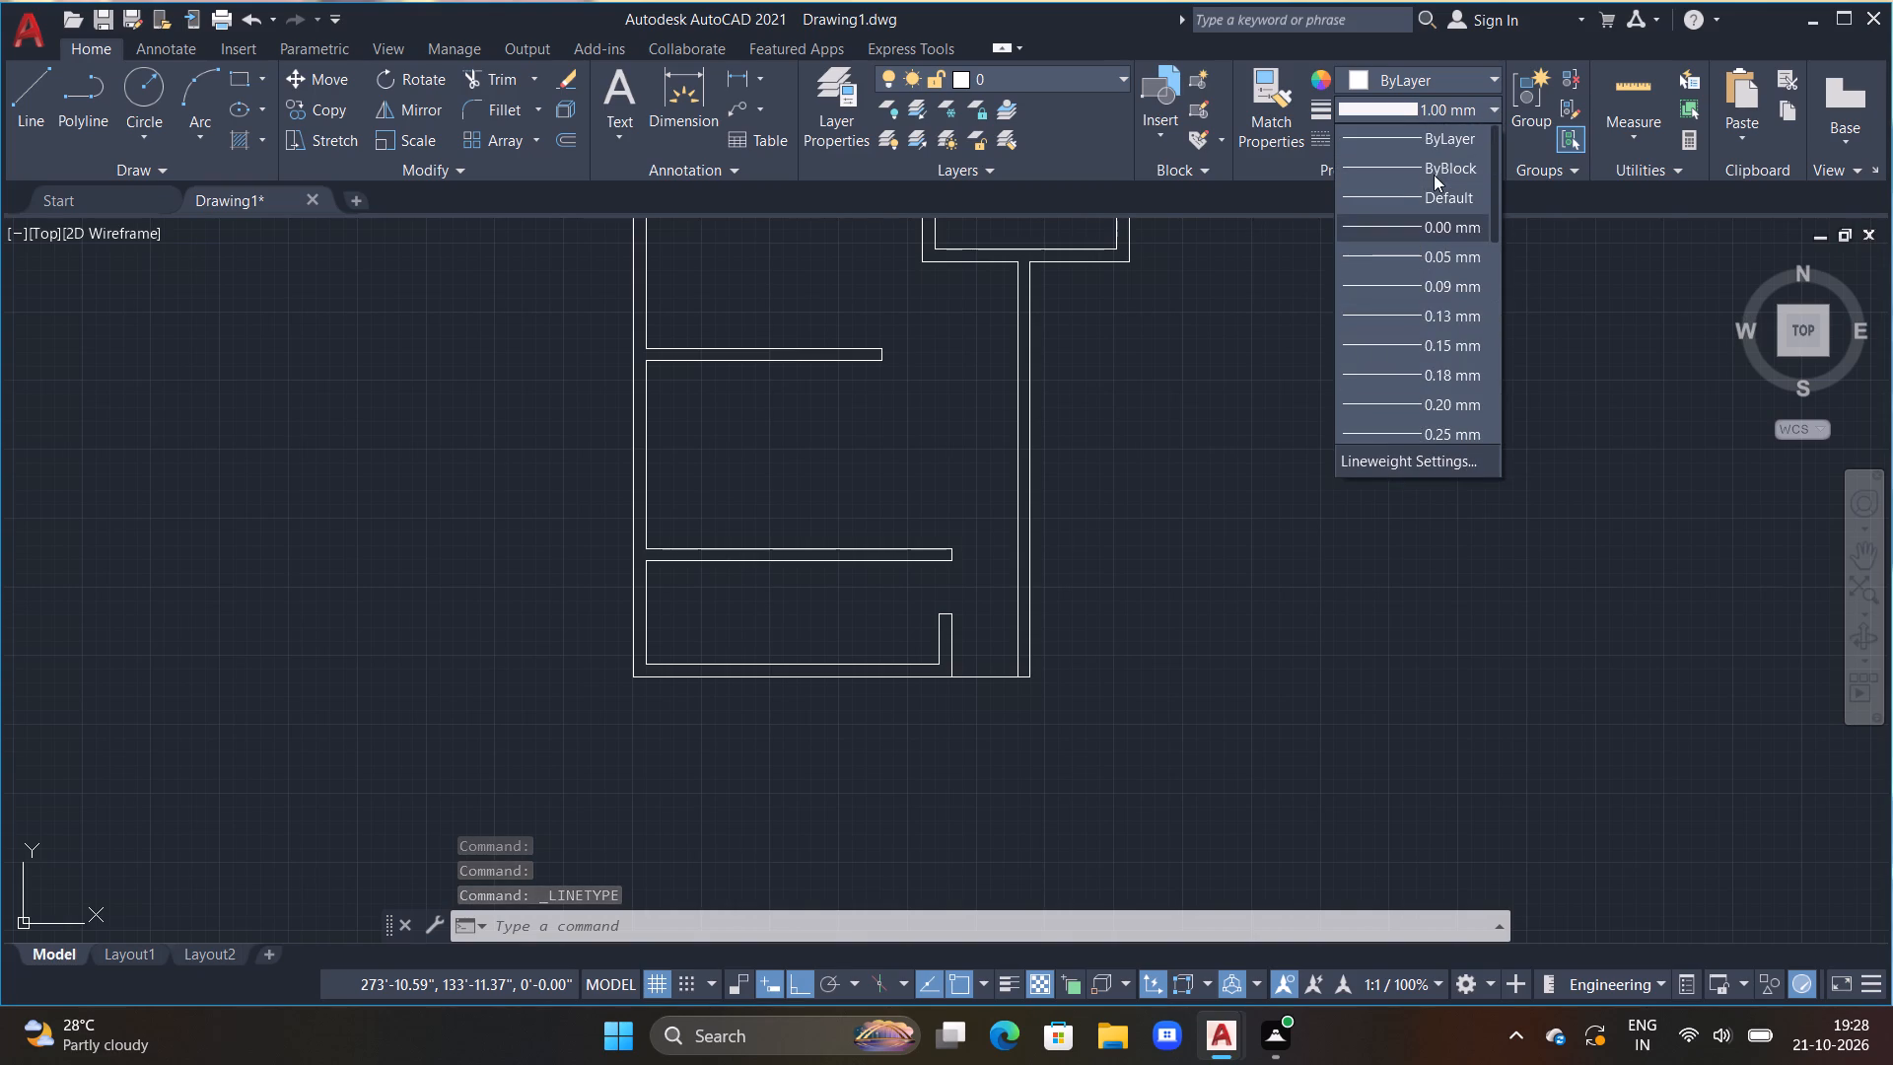
scroll(1434, 174, "up", 5)
left_click(1437, 131)
Draw a dashed line 9' straight down from within the bottom wall, just left of the short vertical partition.
type("L")
key("space")
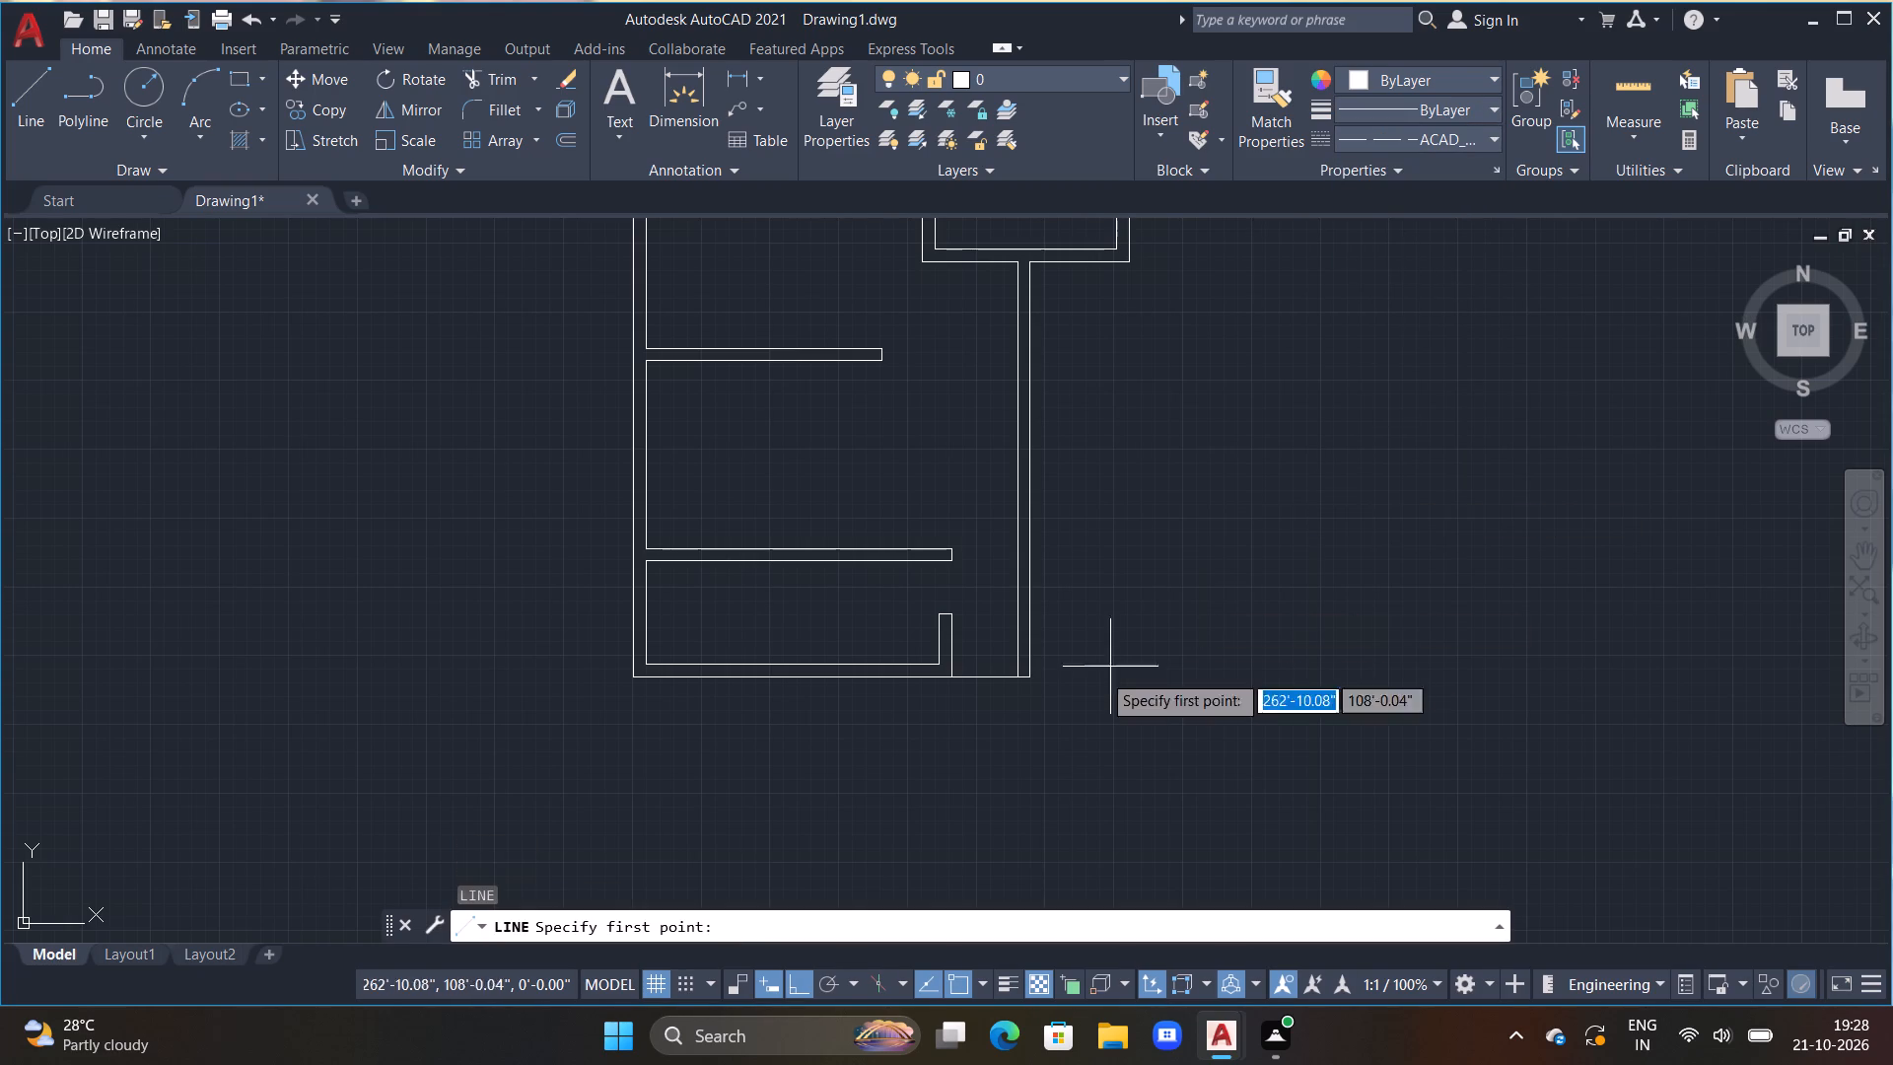
middle_click_drag(911, 705, 913, 663)
scroll(913, 663, "up", 3)
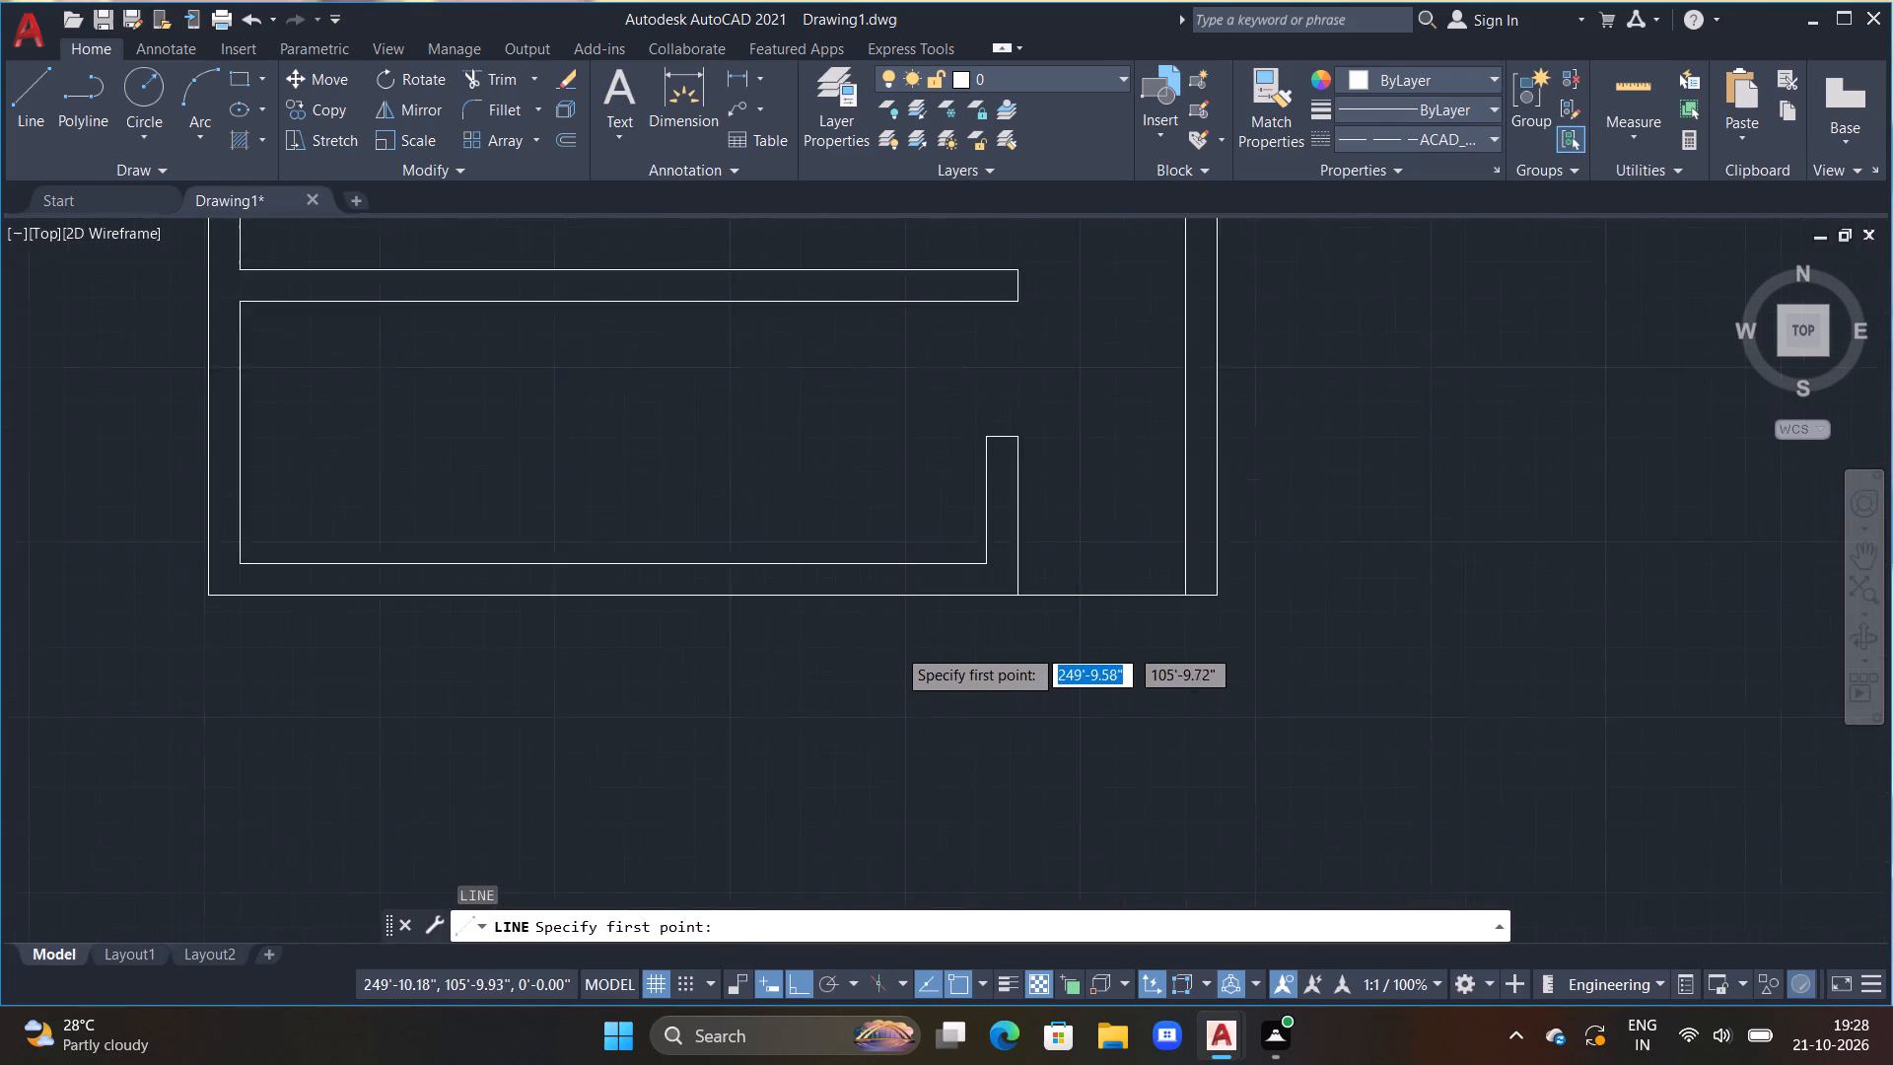
left_click(914, 538)
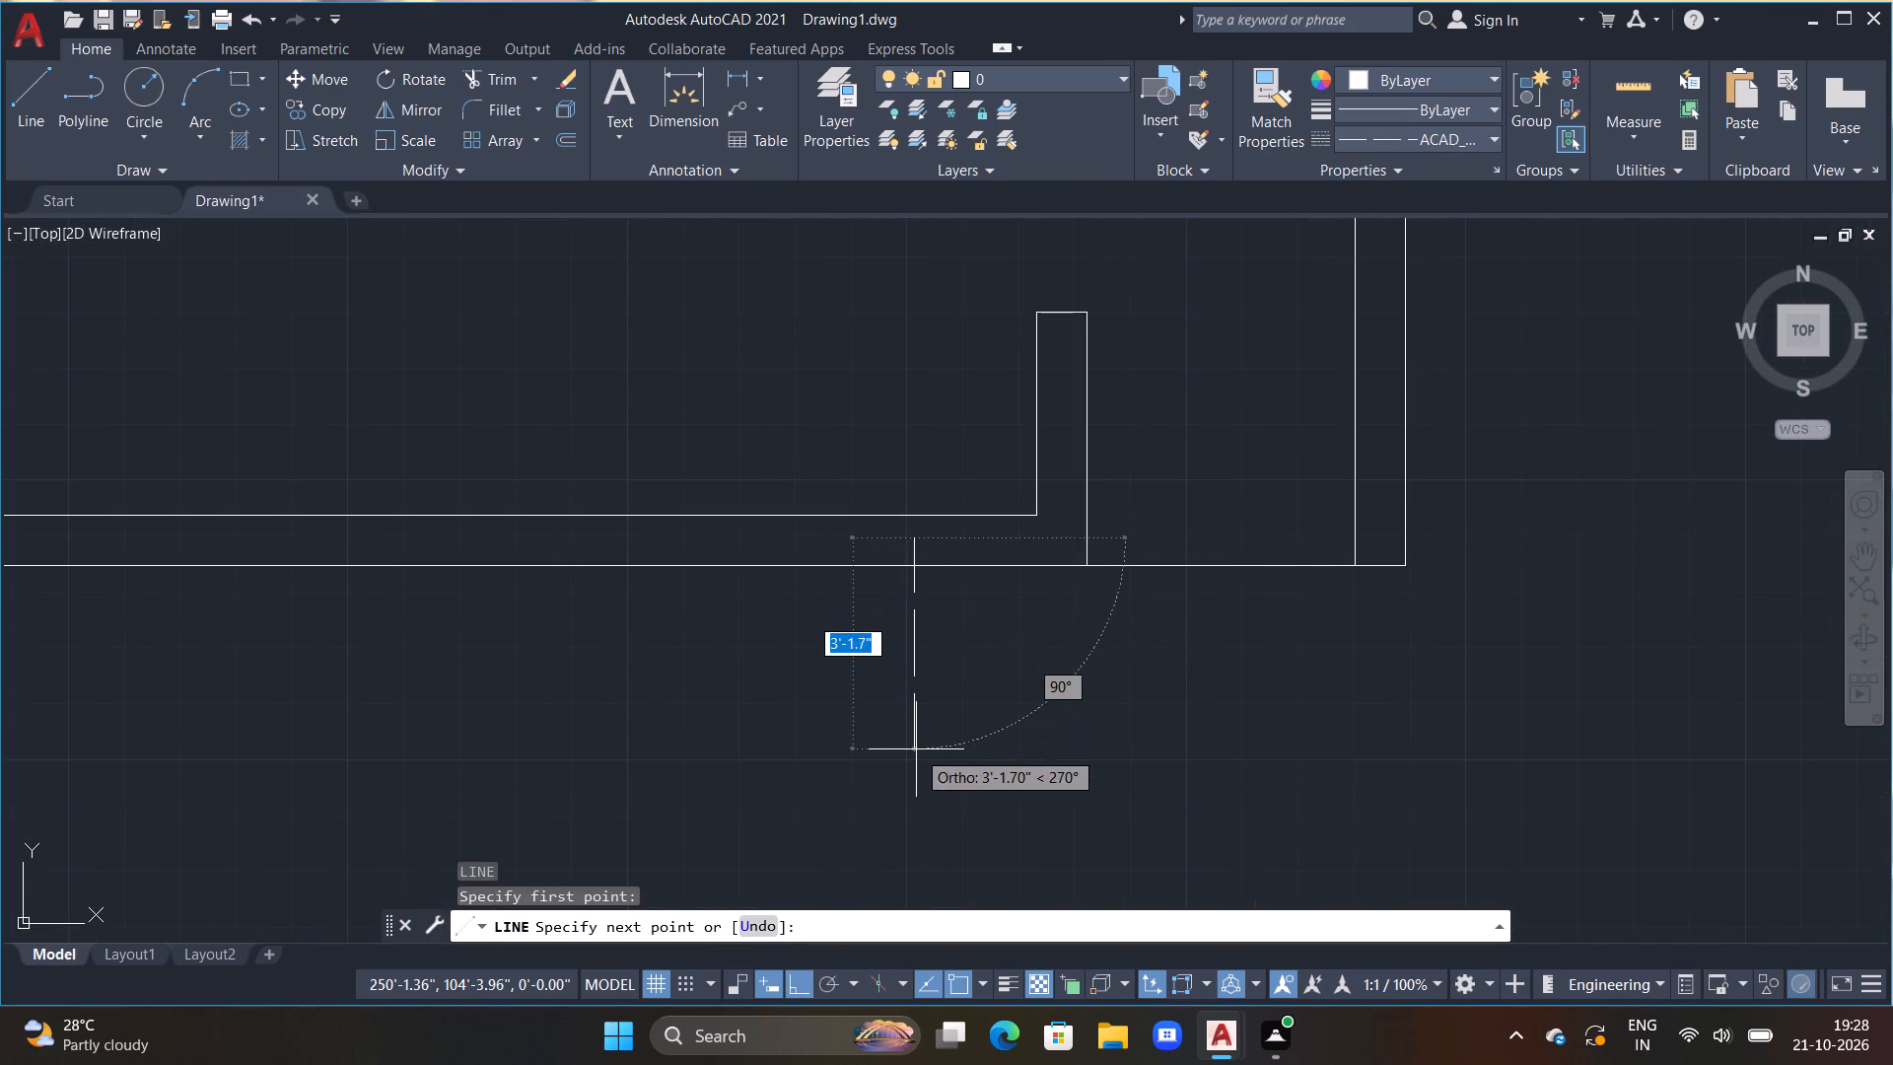
middle_click_drag(917, 749, 897, 558)
scroll(897, 558, "down", 2)
scroll(897, 639, "down", 1)
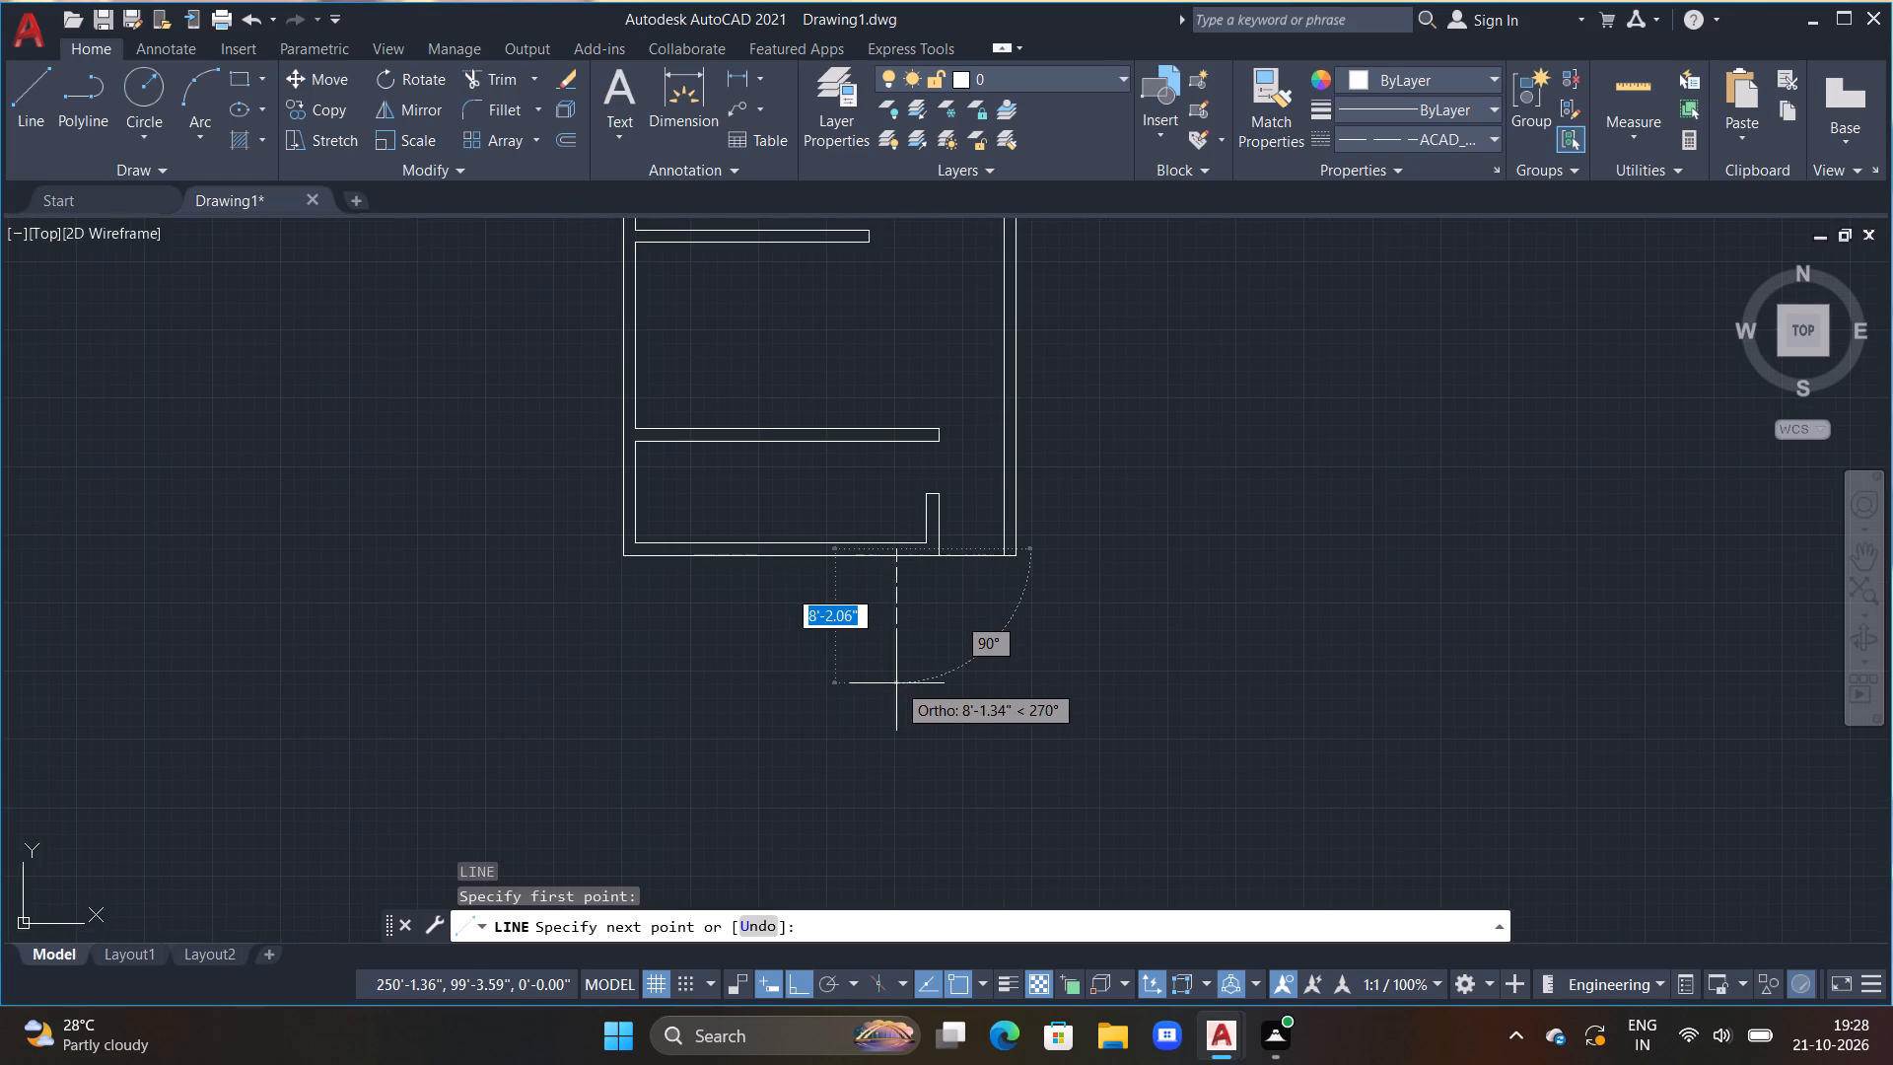
type("9'")
key("Return")
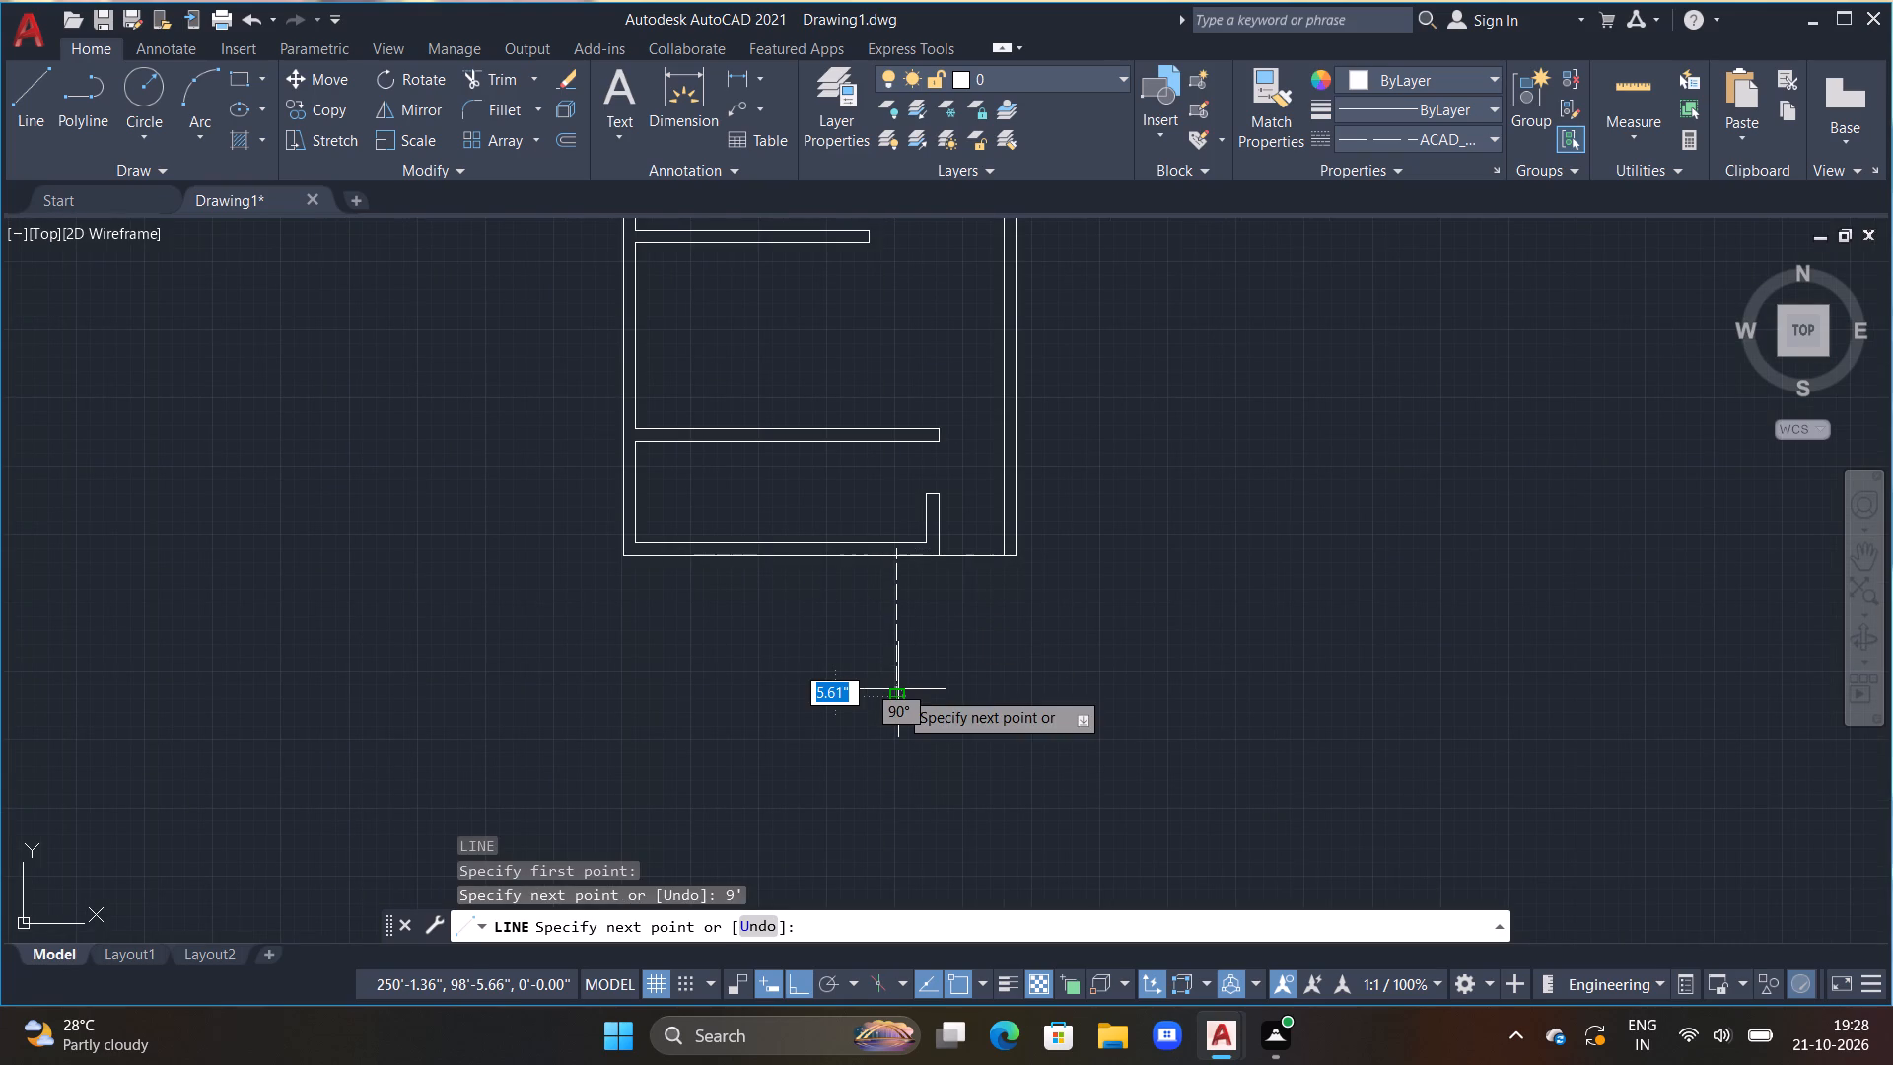
Continue the dashed outline about 16'-9" right, about 35' up, and left across the outer wall of the projecting room.
middle_click_drag(1136, 680, 1071, 864)
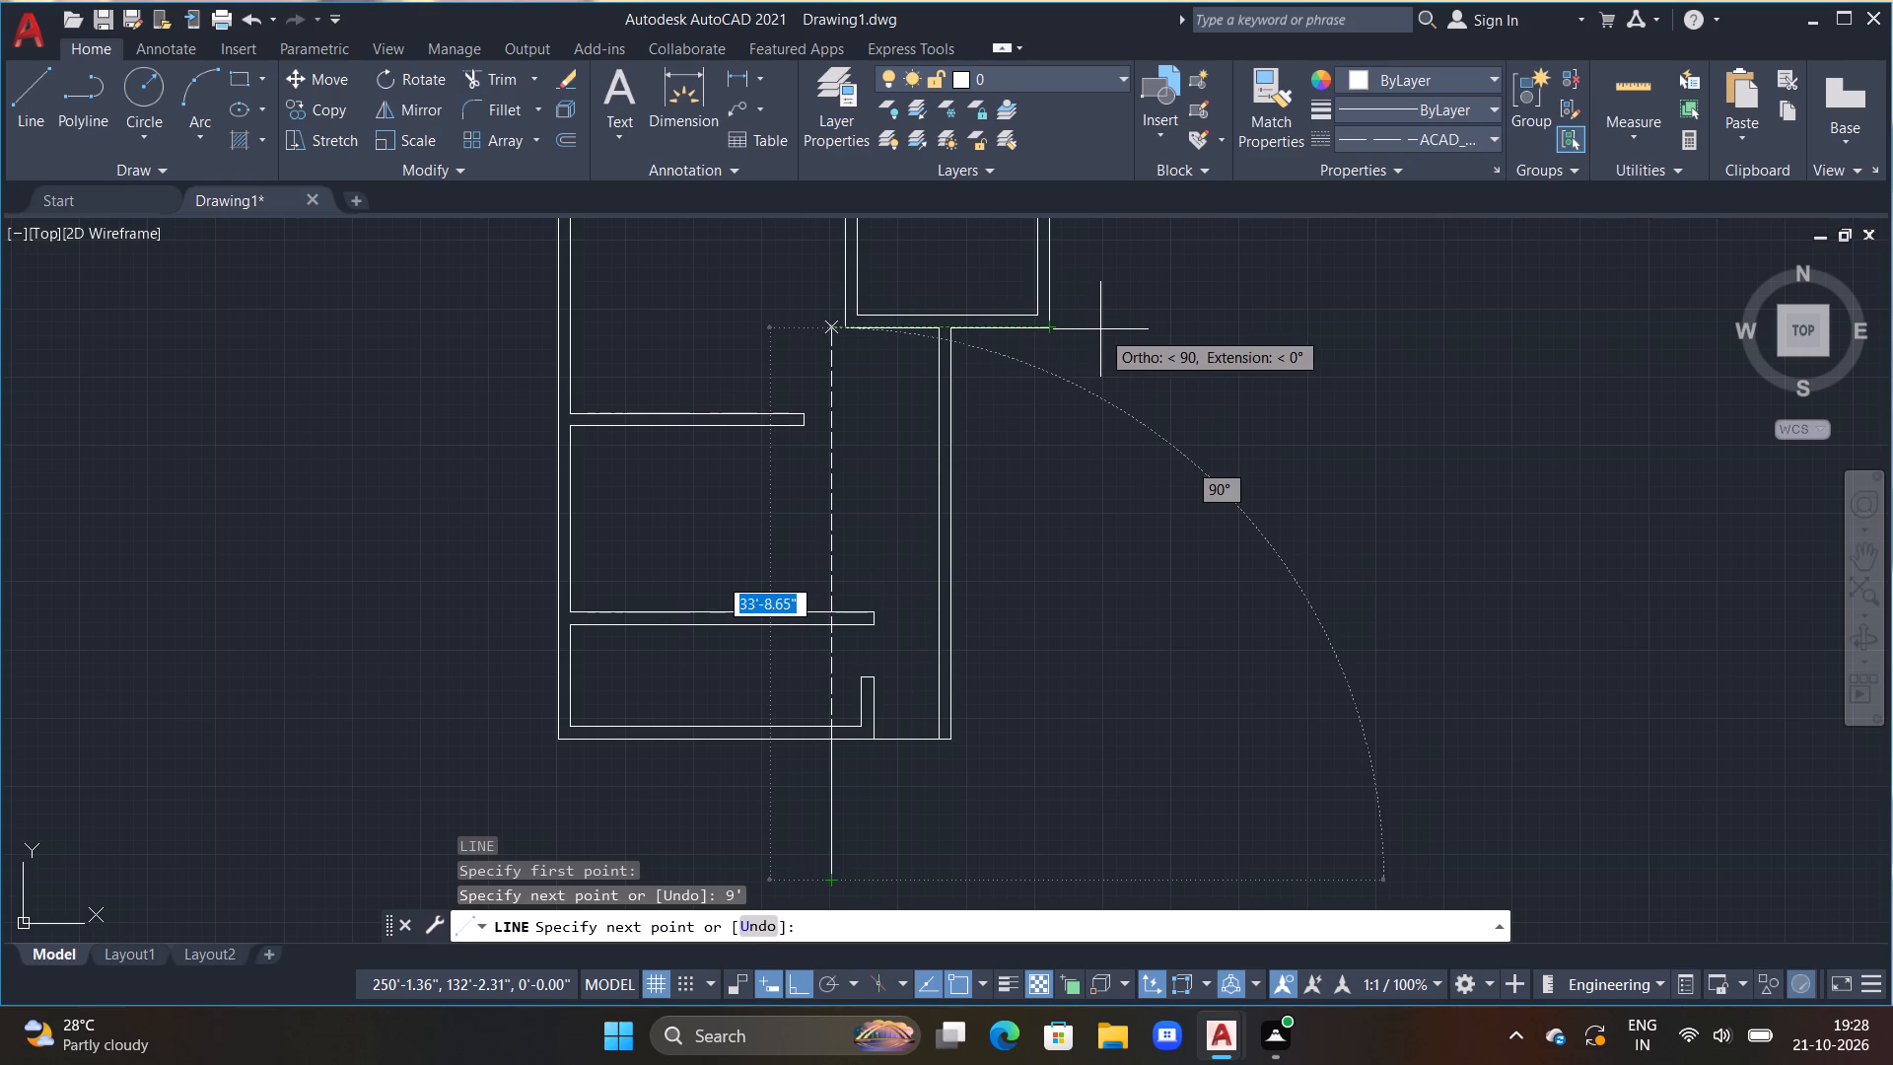
left_click(1105, 878)
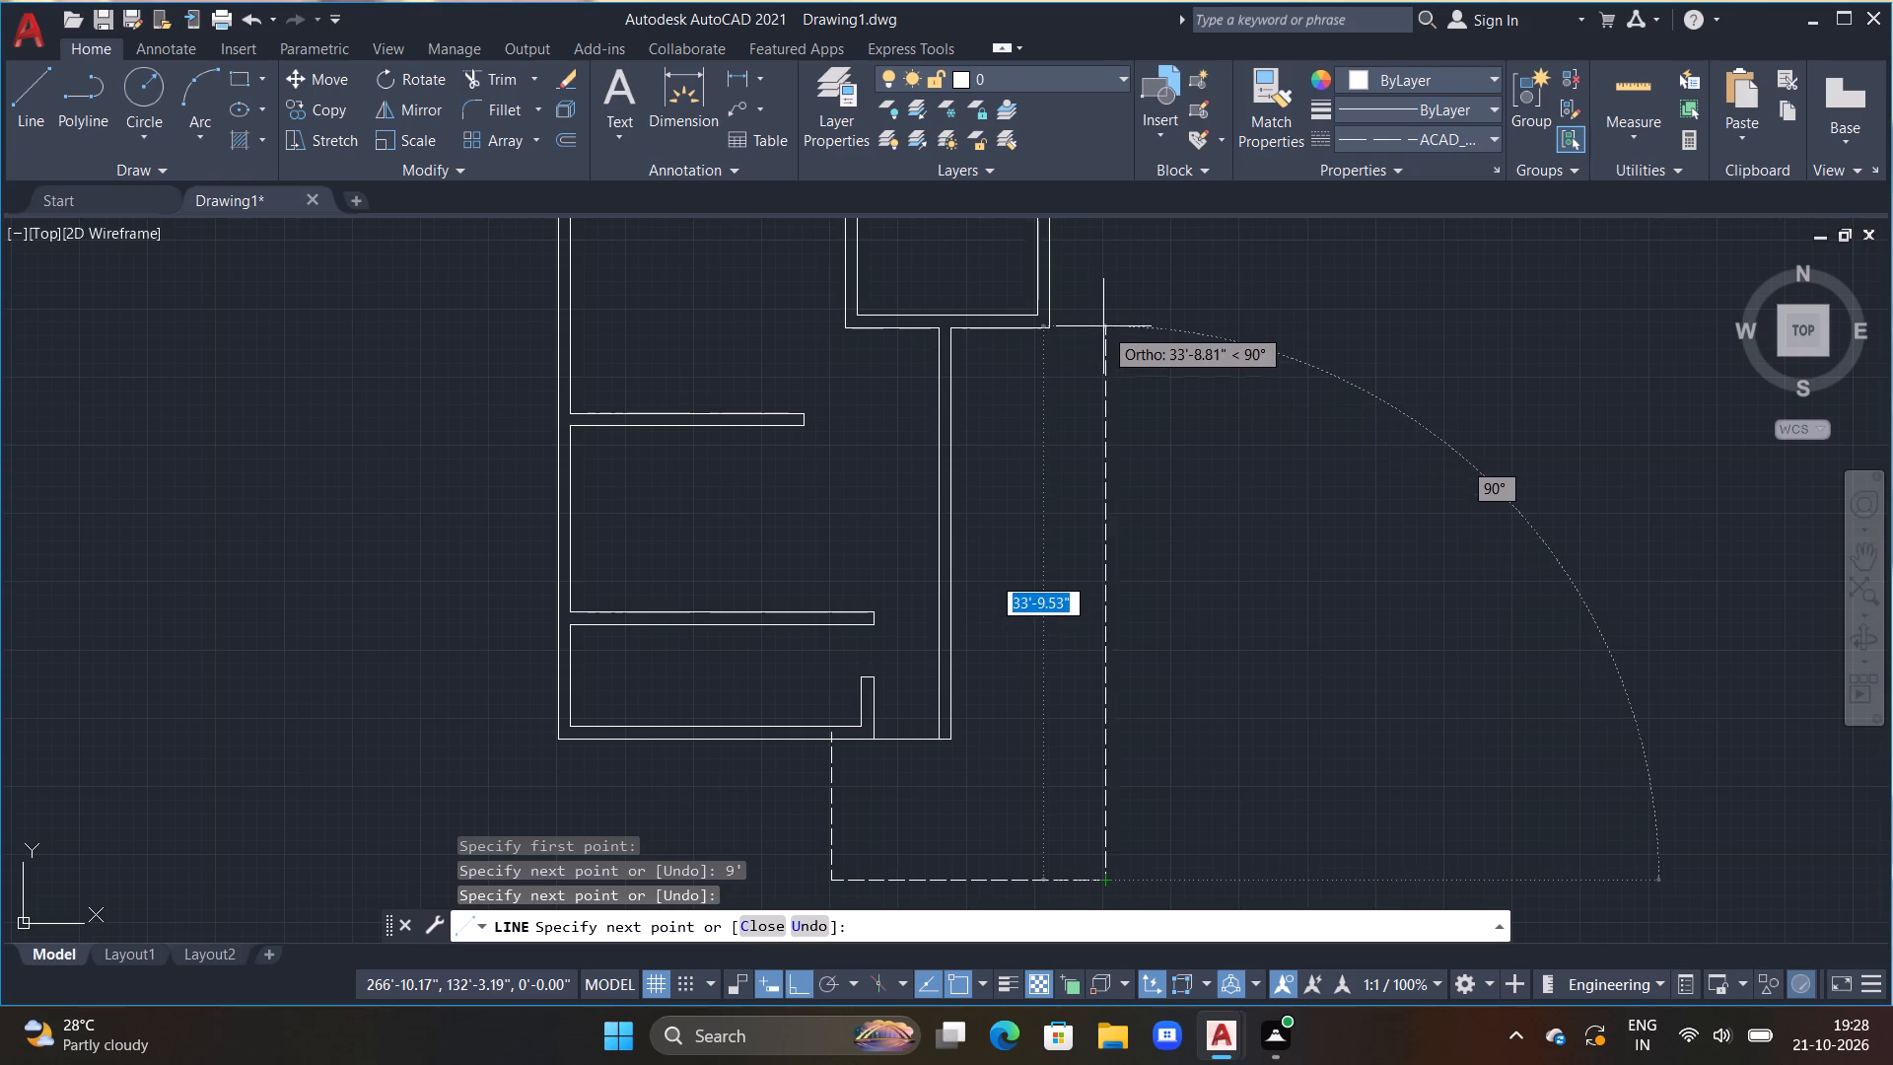
scroll(1103, 326, "up", 3)
middle_click_drag(1107, 327, 1132, 485)
double_click(1118, 404)
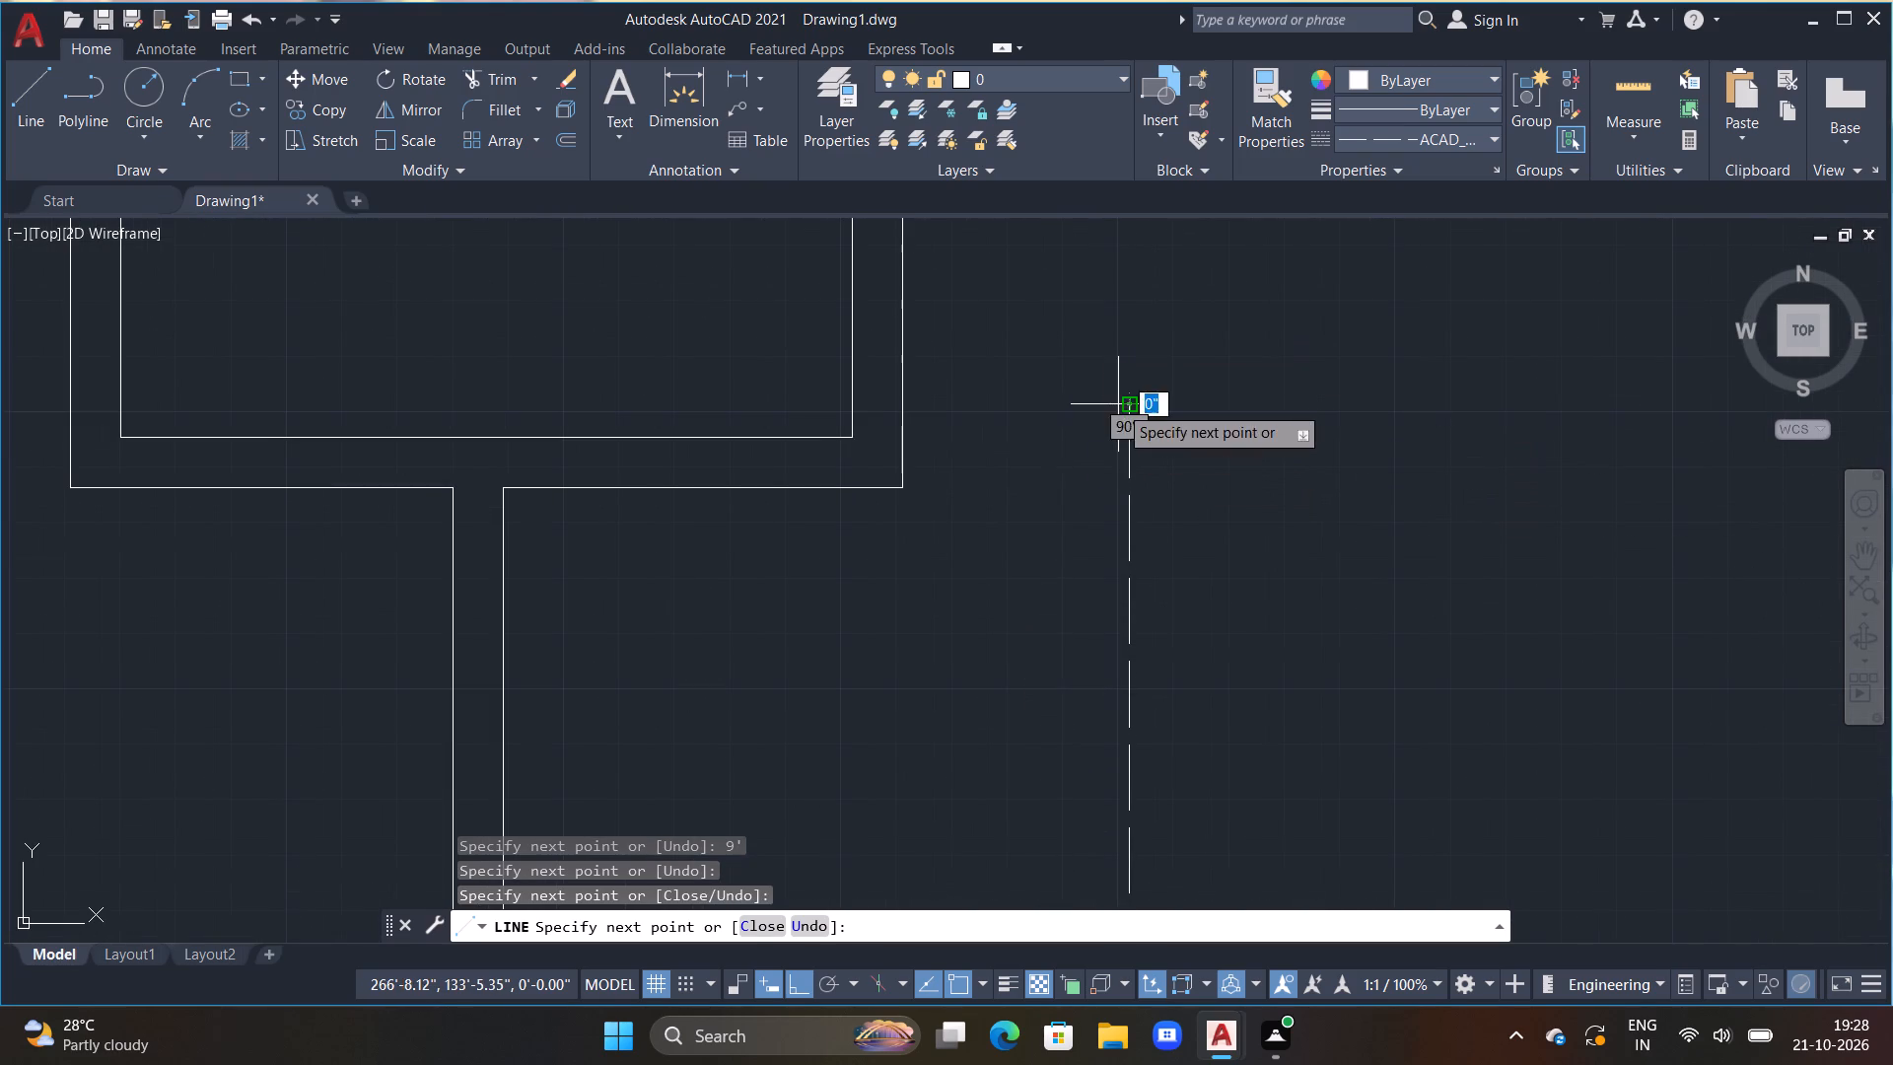
scroll(895, 407, "up", 3)
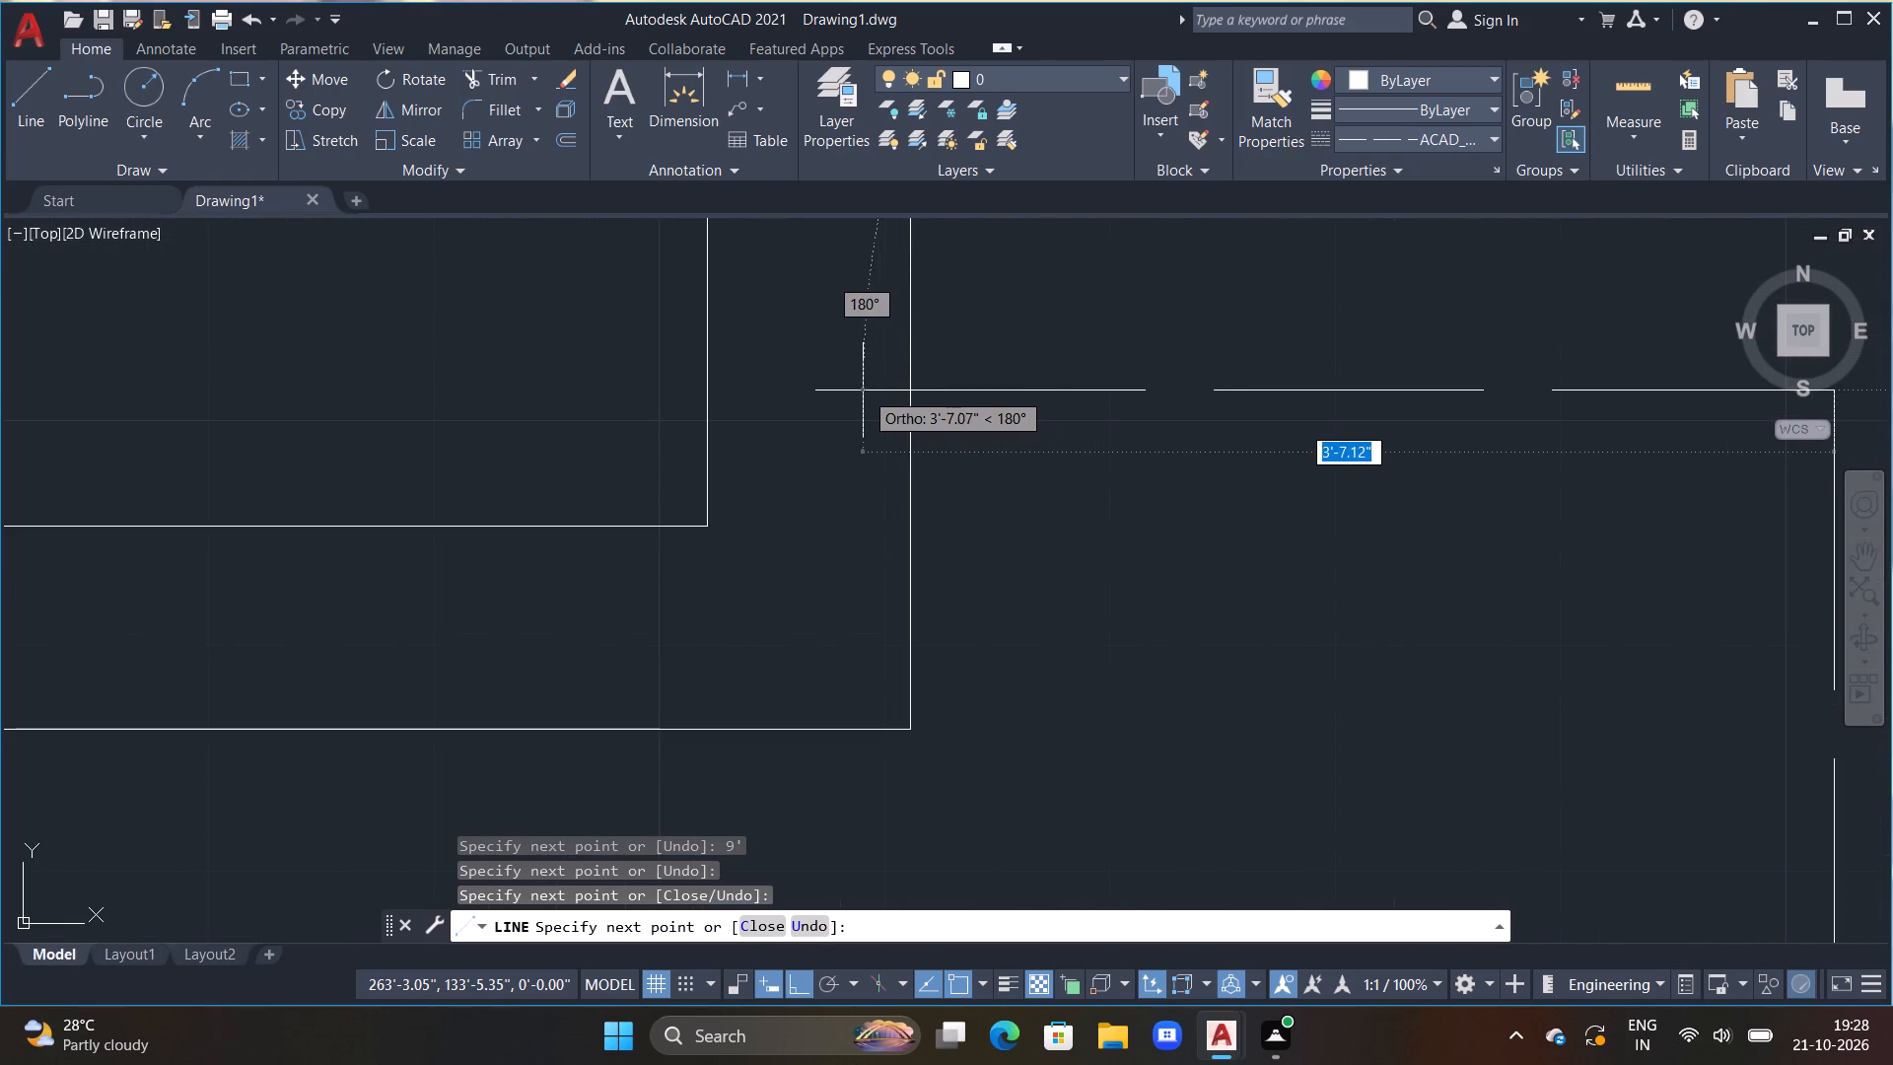
double_click(863, 390)
key("Escape")
Trim the dashed outline's upper end where it overhangs into the projecting room's outer wall.
type("TR")
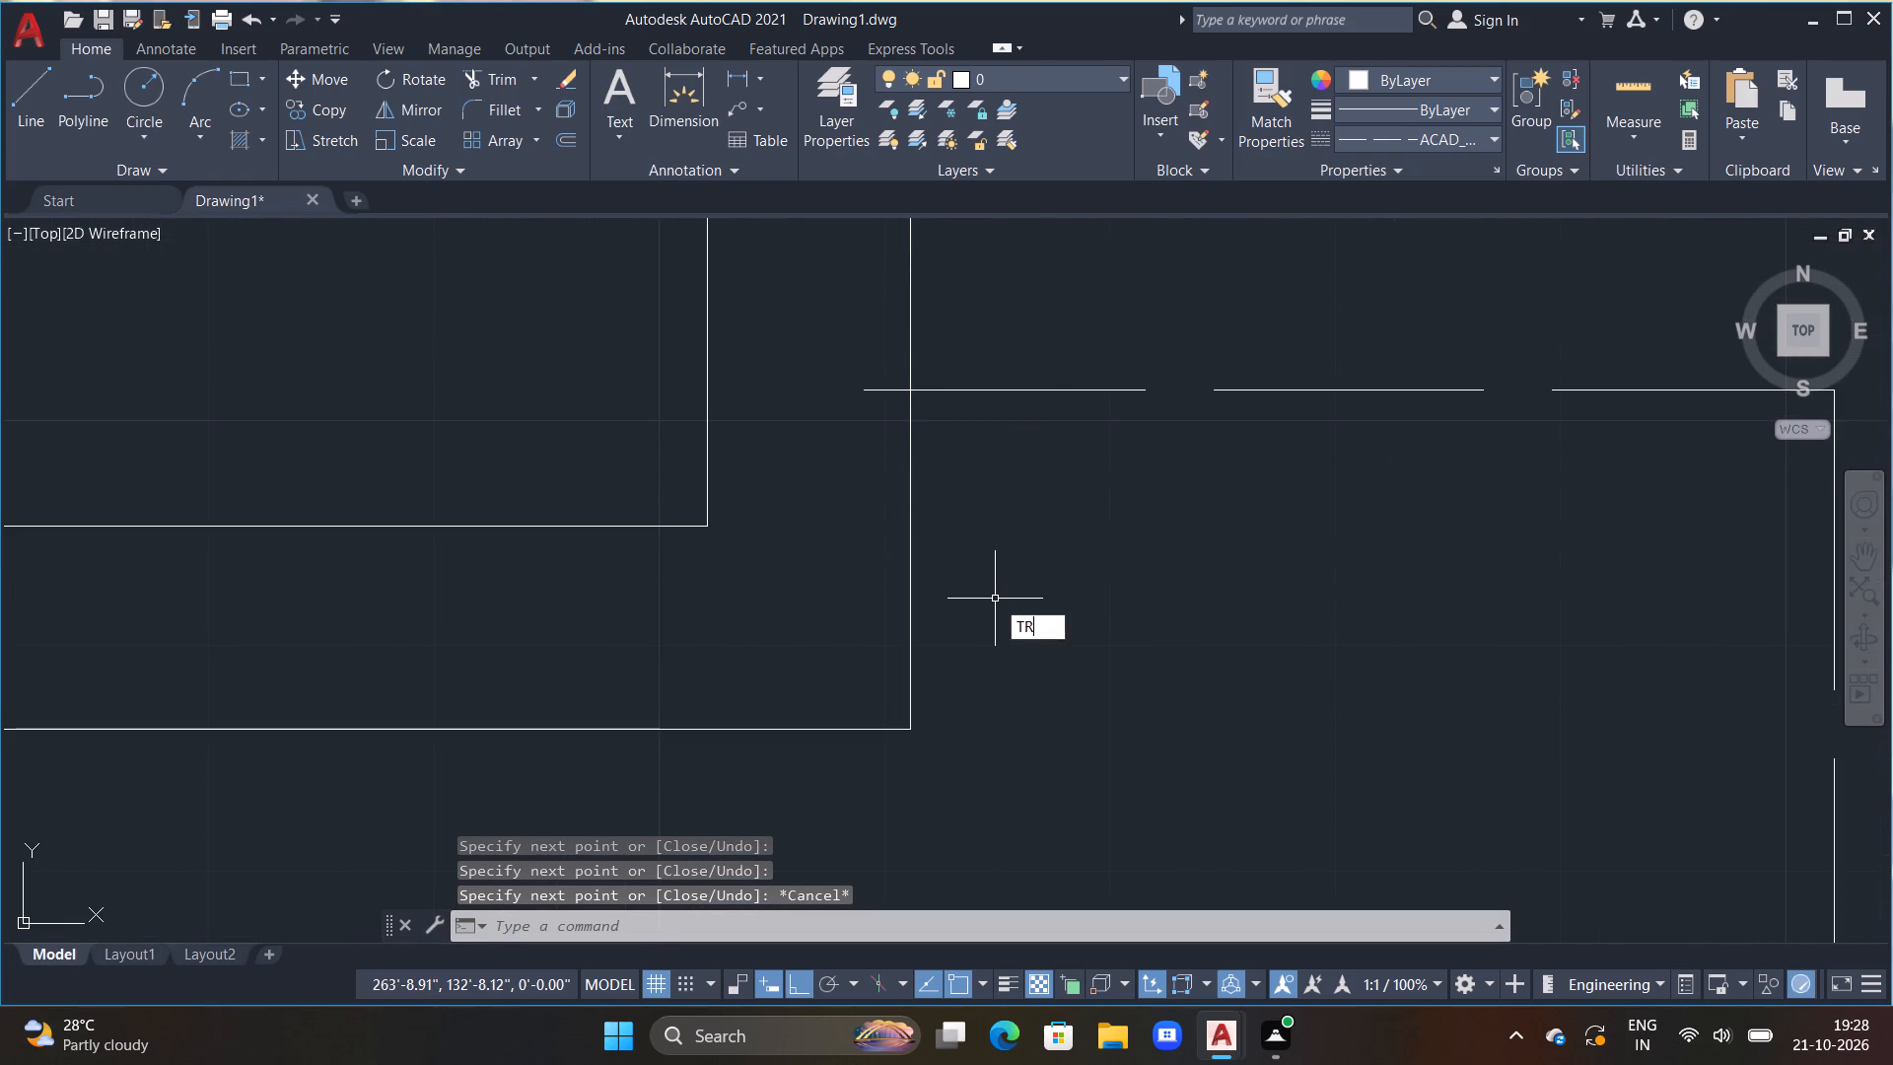
key("space")
double_click(887, 393)
scroll(933, 468, "down", 2)
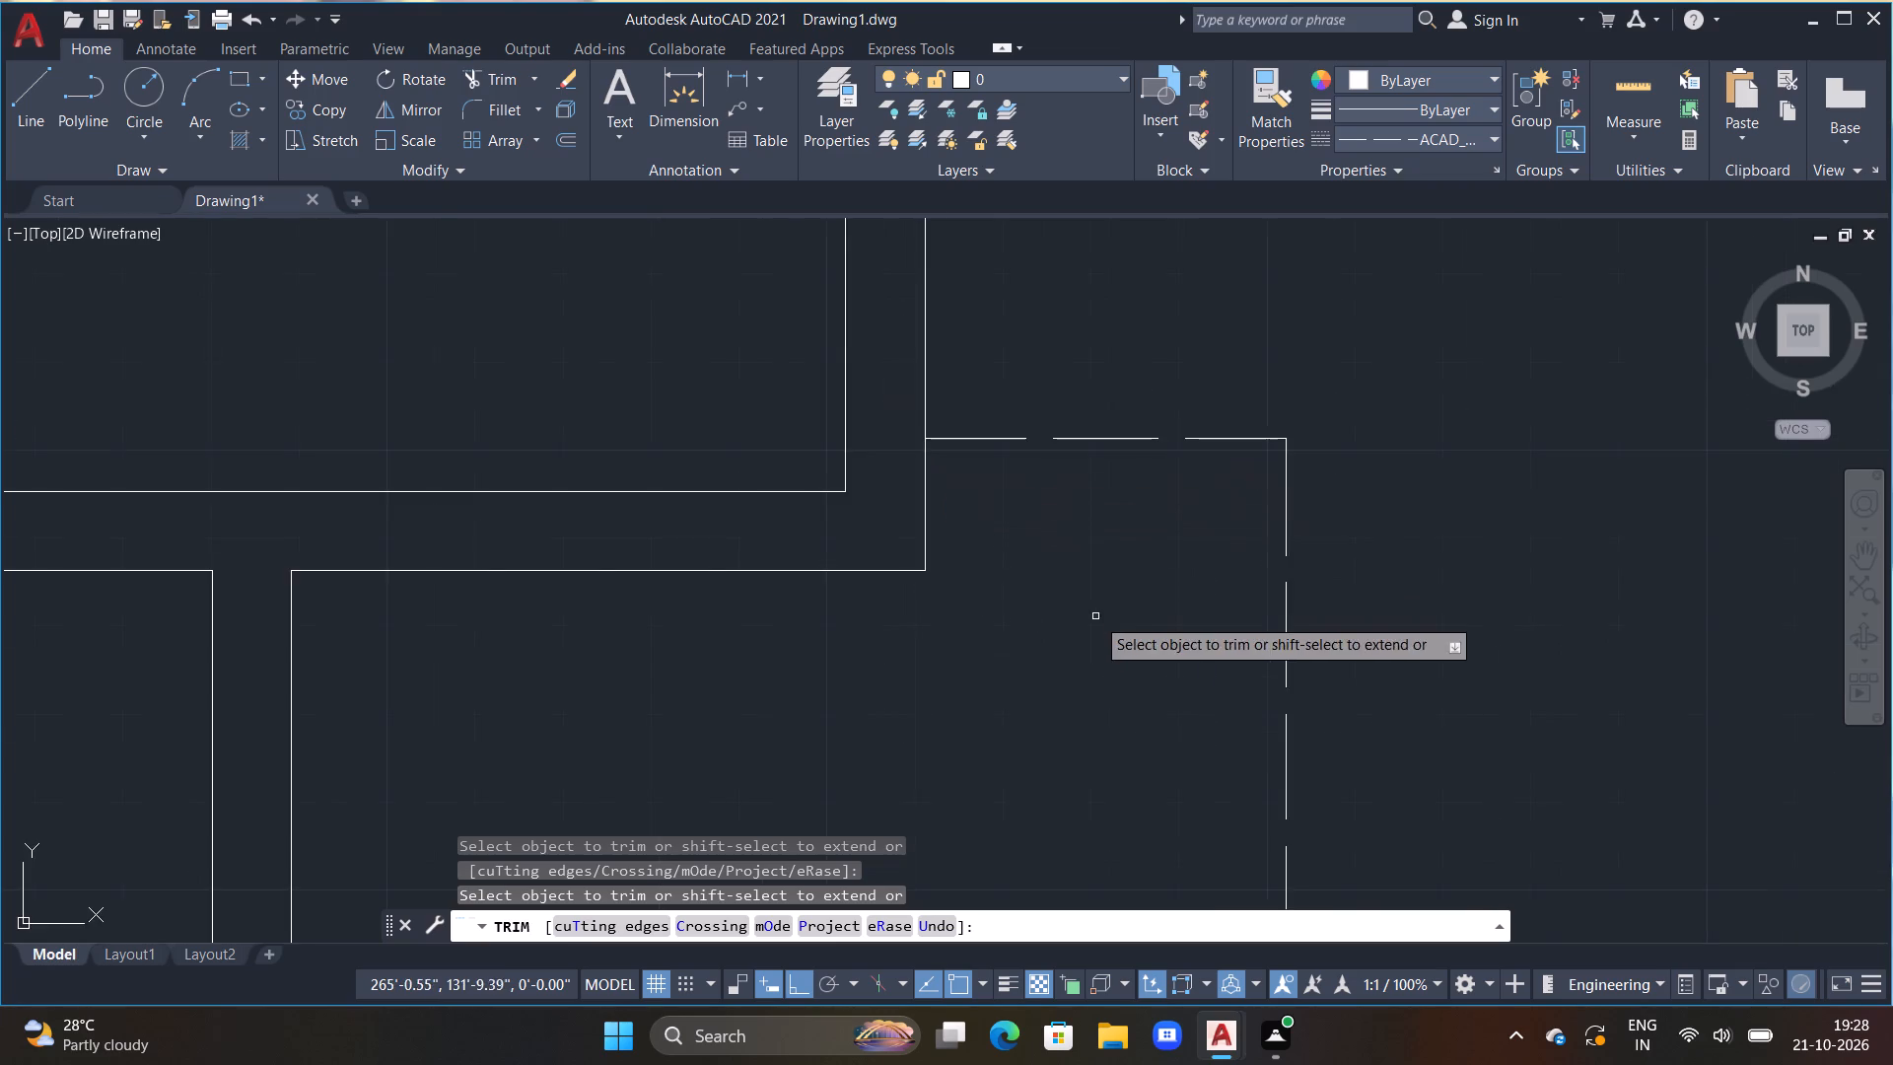
scroll(1095, 616, "down", 4)
key("Escape")
key("Escape")
middle_click_drag(1053, 745, 1092, 589)
key("Escape")
key("Escape")
Trim the dashed outline's starting stub that overhangs into the bottom wall.
middle_click_drag(1077, 676, 1115, 545)
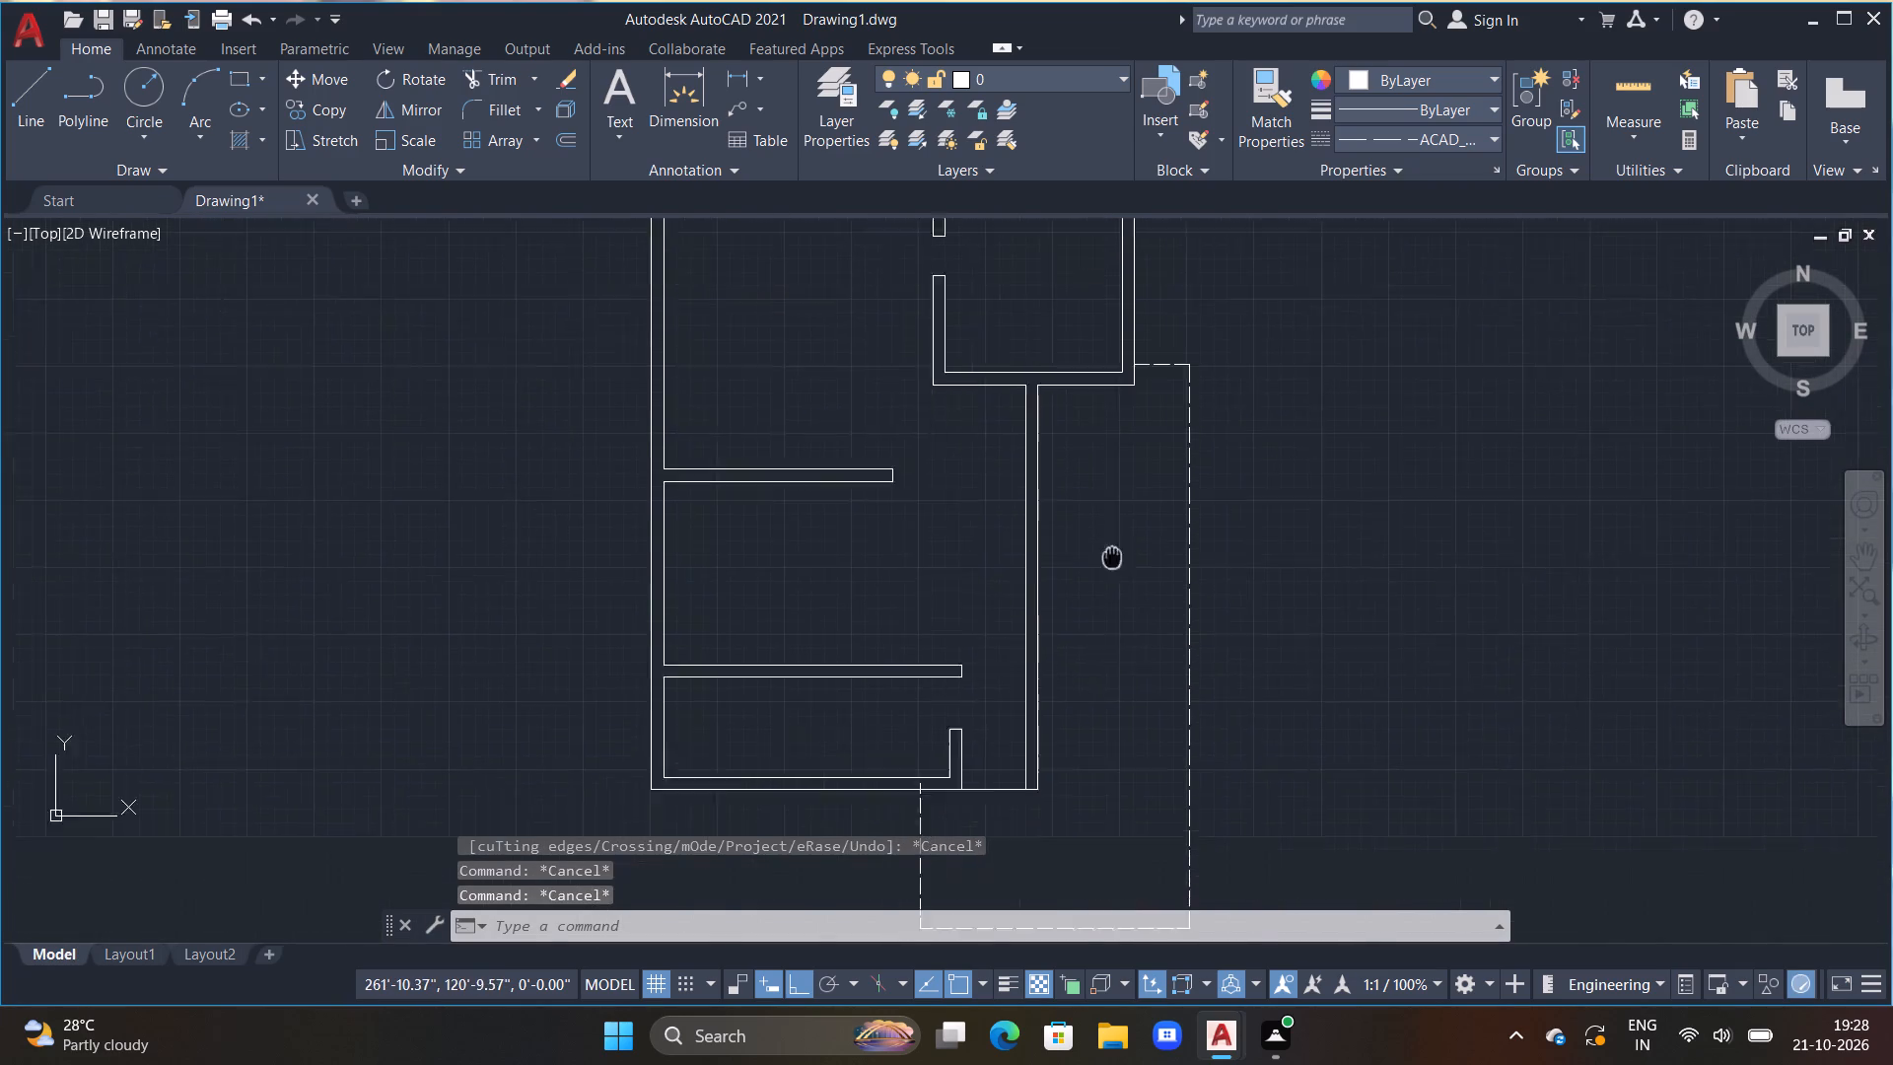
middle_click_drag(1115, 545, 1117, 534)
key("Escape")
key("Escape")
middle_click_drag(1085, 702, 1101, 655)
key("Escape")
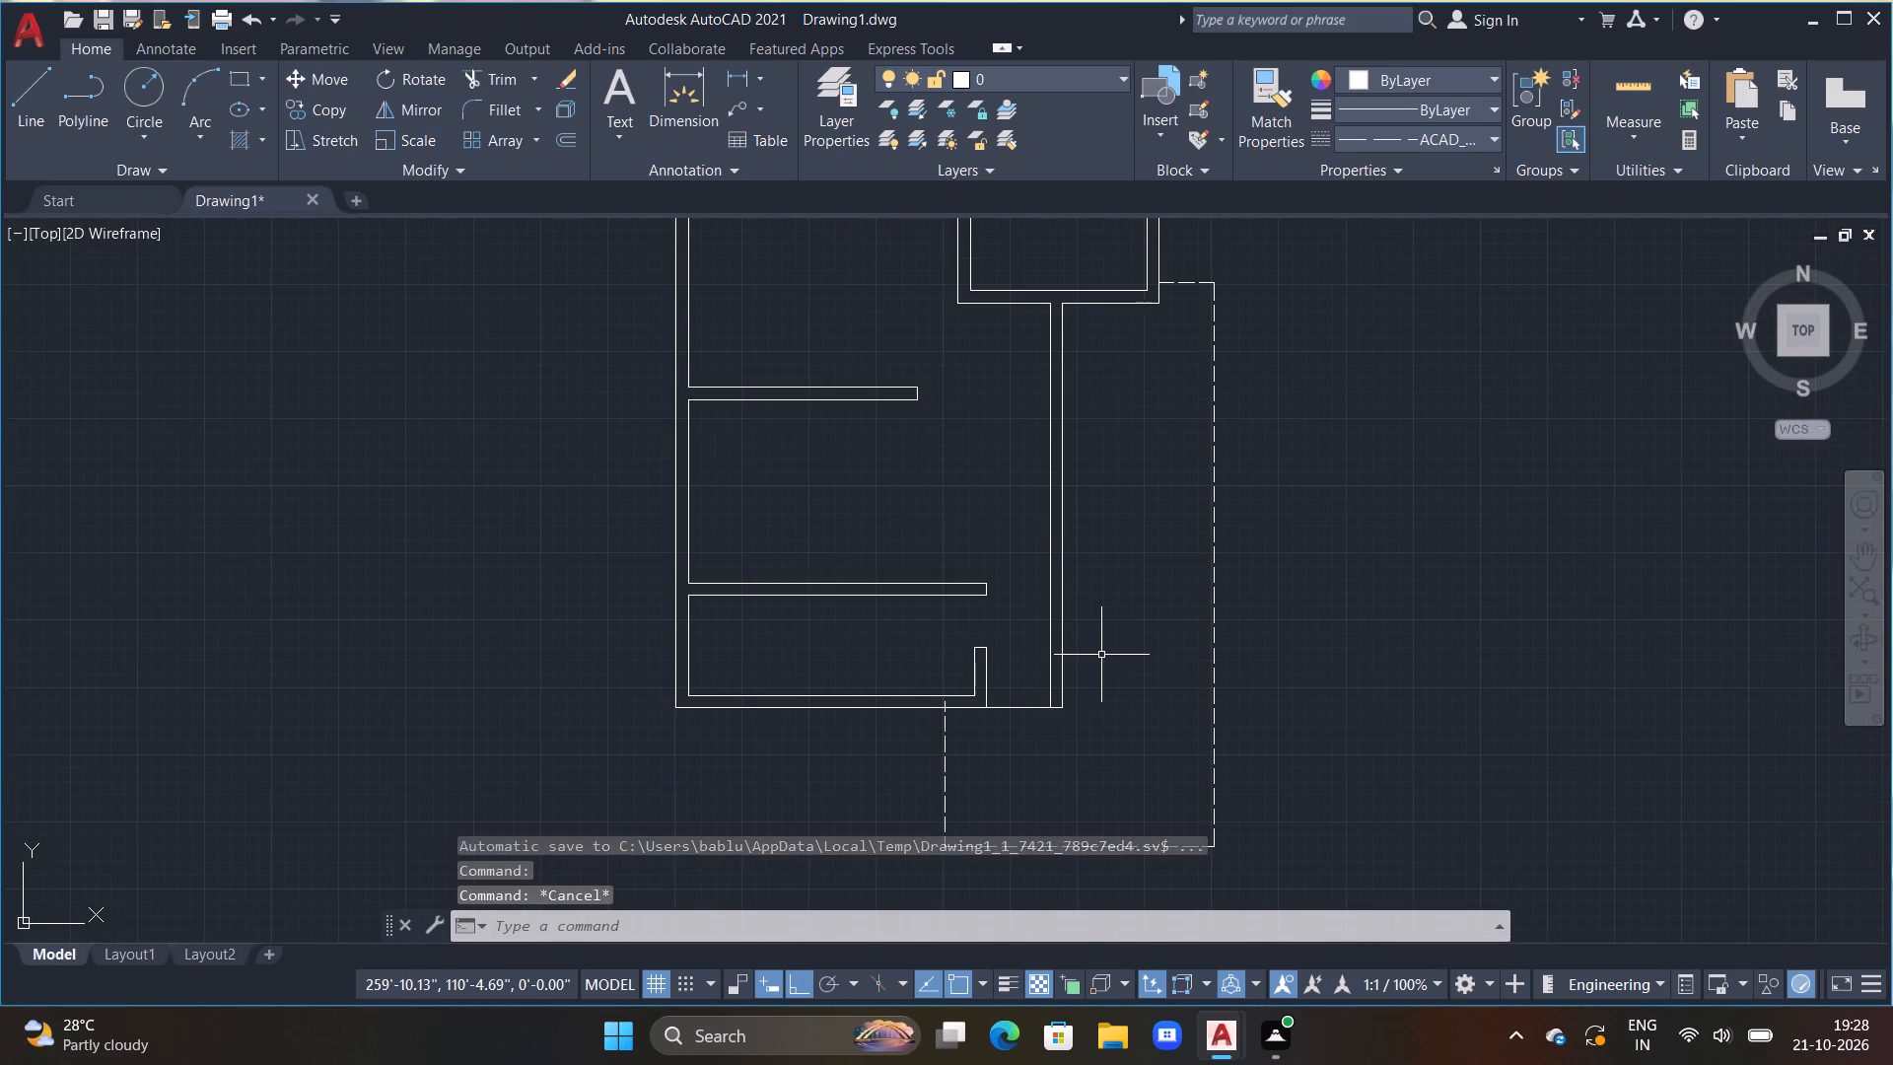
key("Escape")
key("Escape")
scroll(1092, 698, "up", 1)
scroll(1093, 702, "down", 1)
scroll(983, 767, "up", 3)
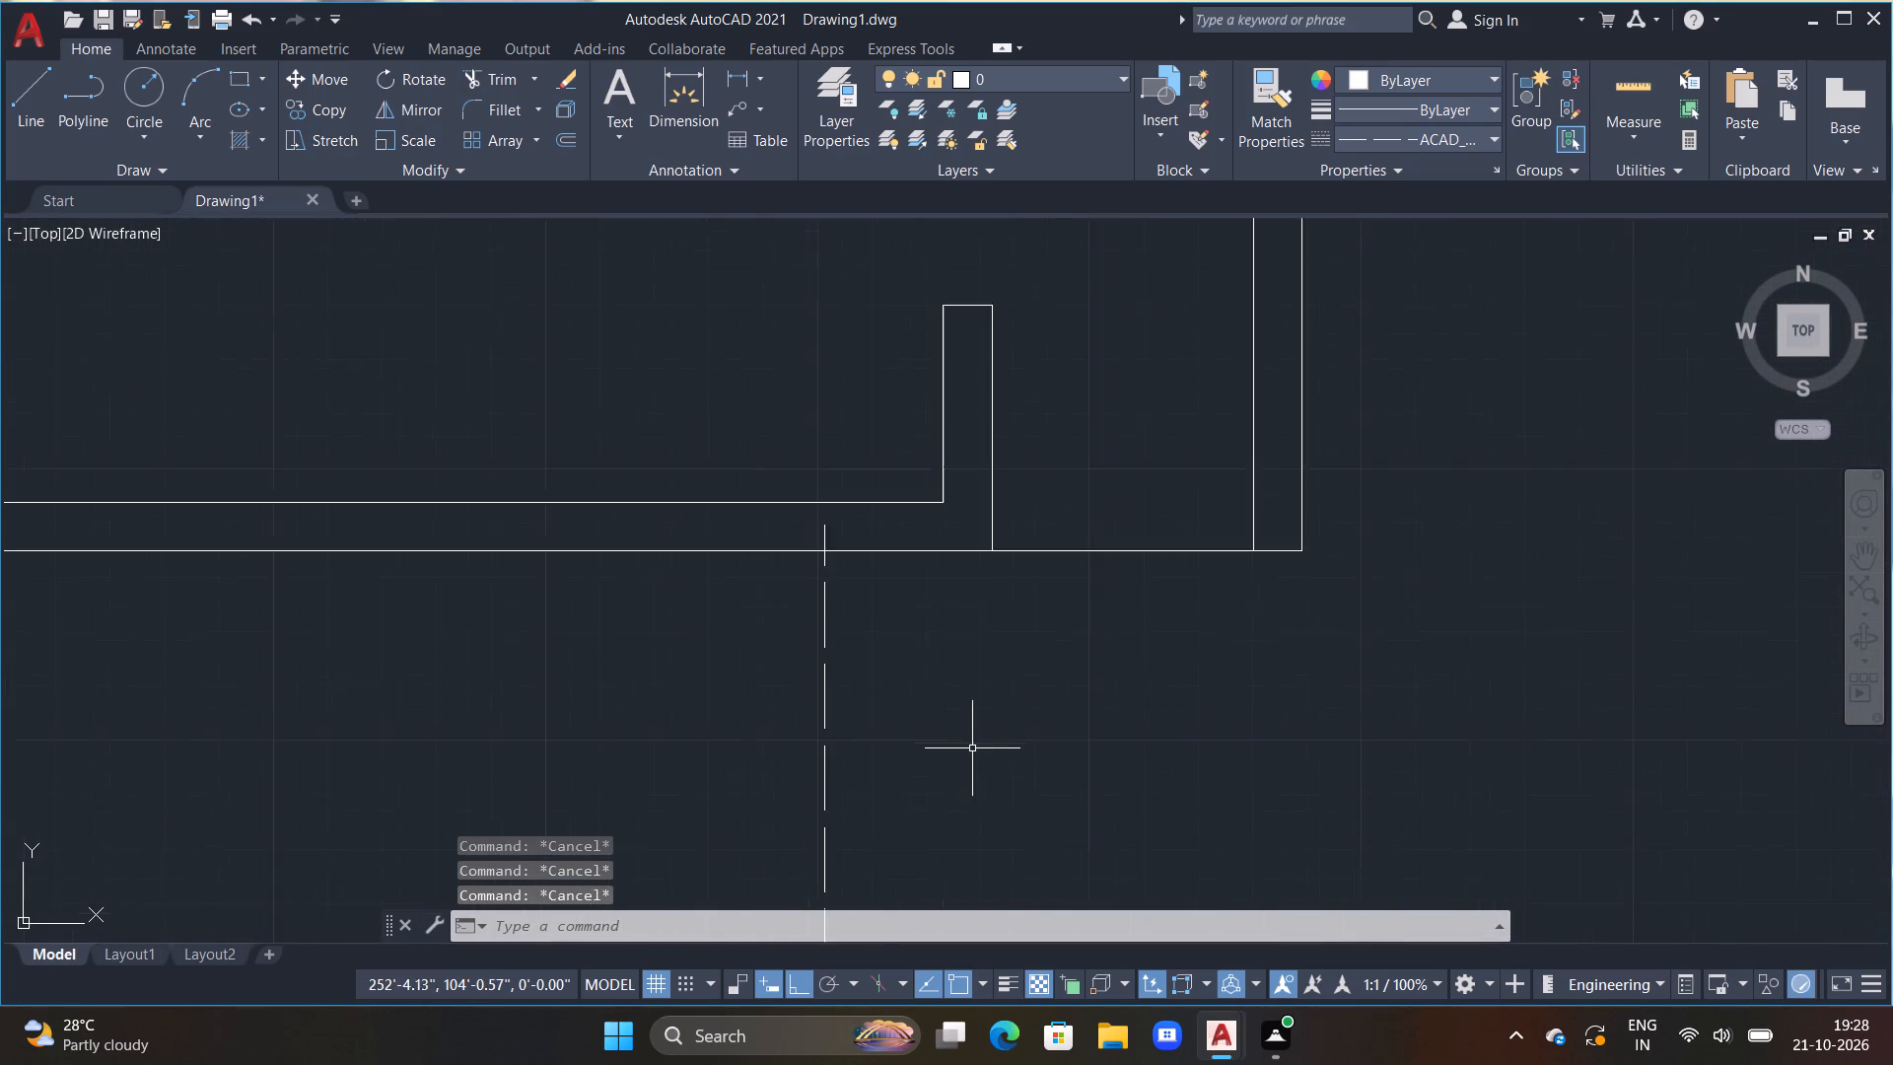
middle_click_drag(1005, 780, 1022, 802)
scroll(1007, 750, "up", 1)
type("TR")
key("space")
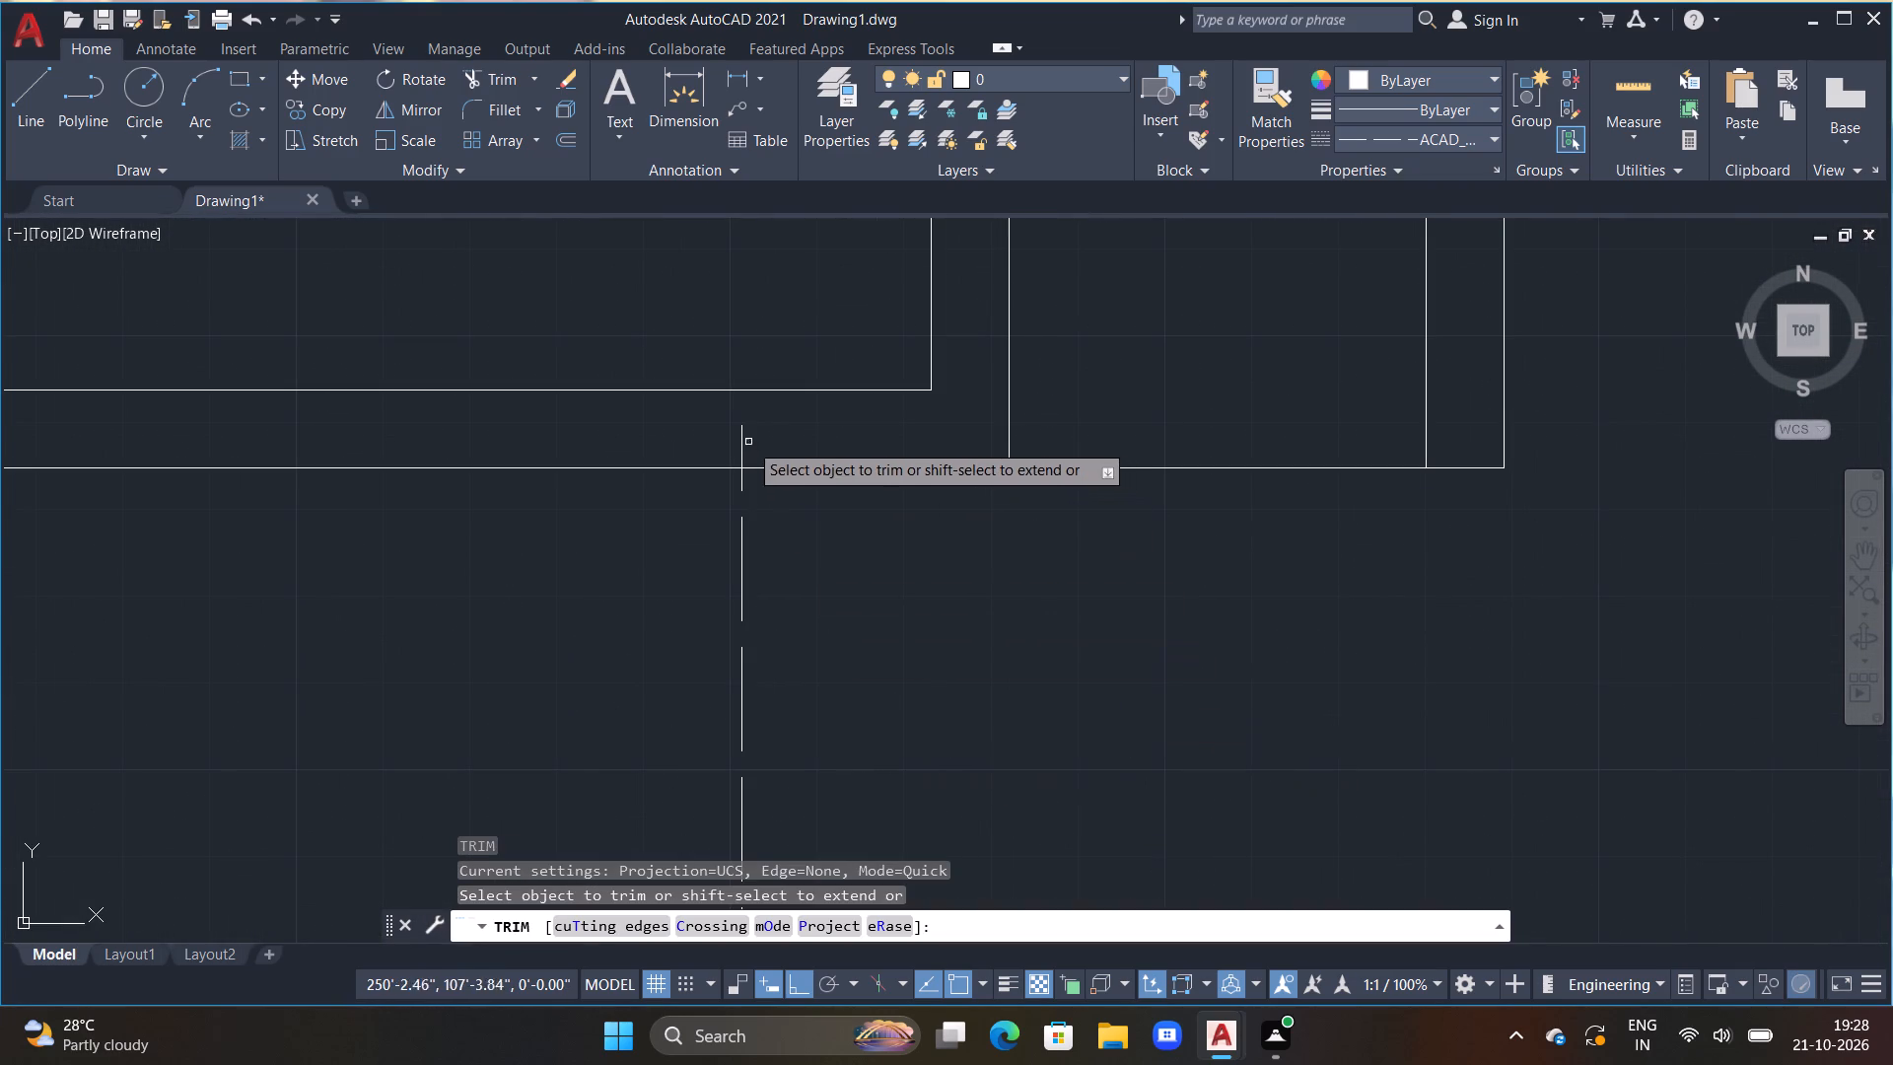
left_click(743, 439)
scroll(807, 580, "down", 3)
key("Escape")
key("Escape")
scroll(946, 633, "down", 2)
key("Escape")
key("Escape")
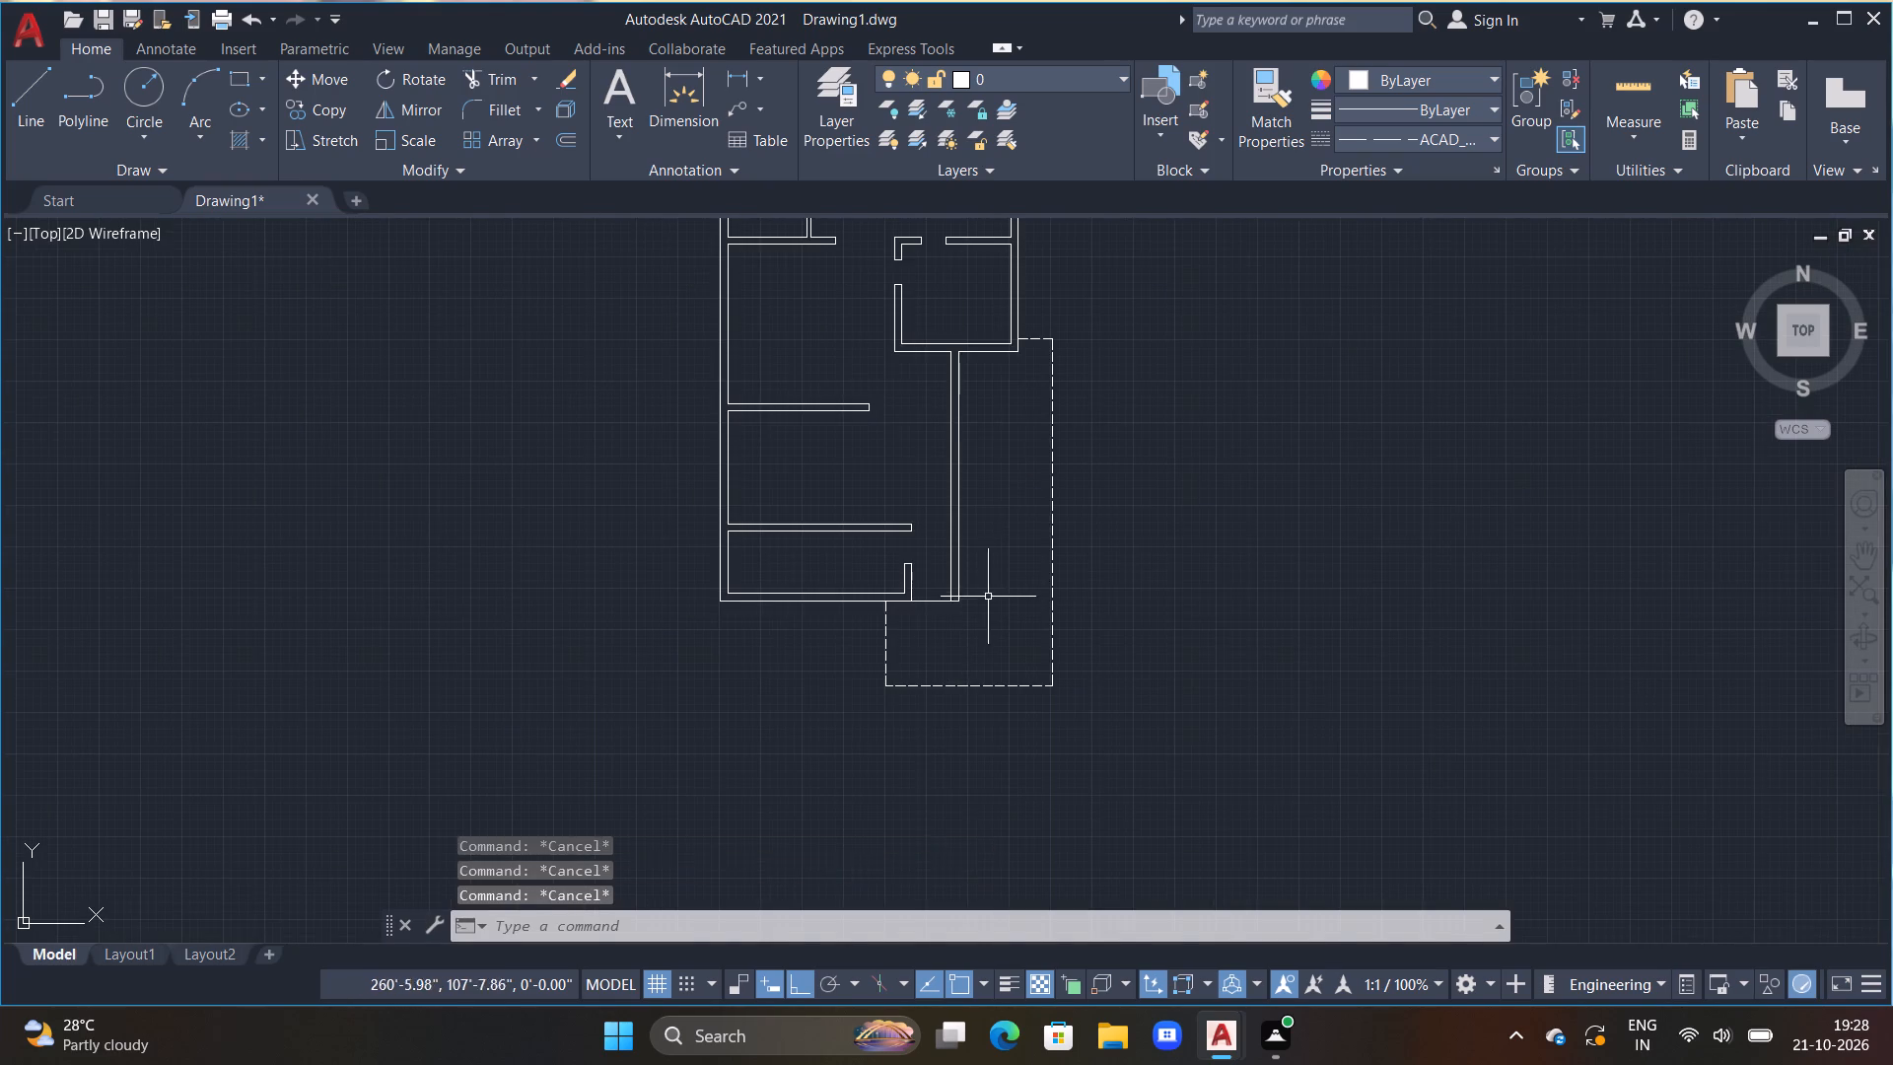
scroll(987, 599, "up", 1)
middle_click_drag(995, 600, 1035, 674)
key("Escape")
key("Escape")
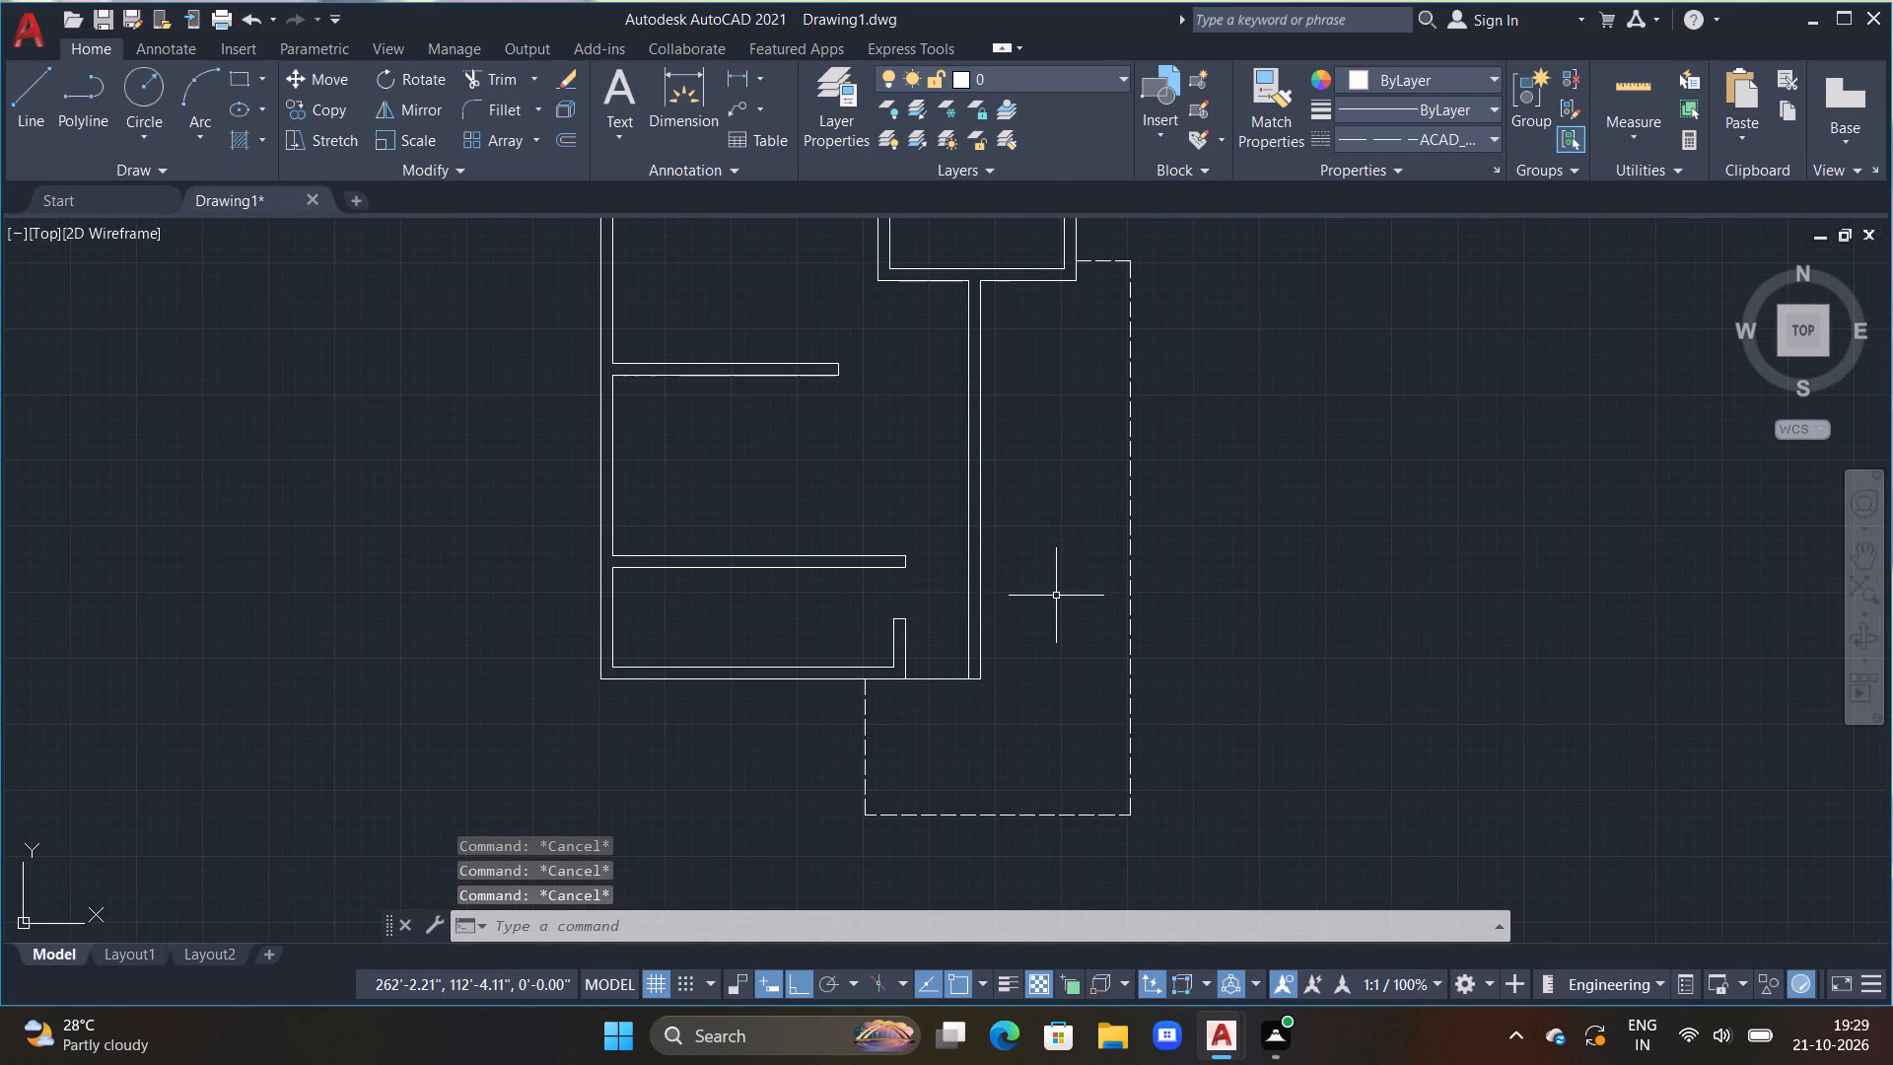
Reset the current linetype from the dashed style to ByLayer.
middle_click_drag(1058, 596, 1076, 596)
middle_click_drag(942, 703, 998, 724)
scroll(998, 724, "up", 1)
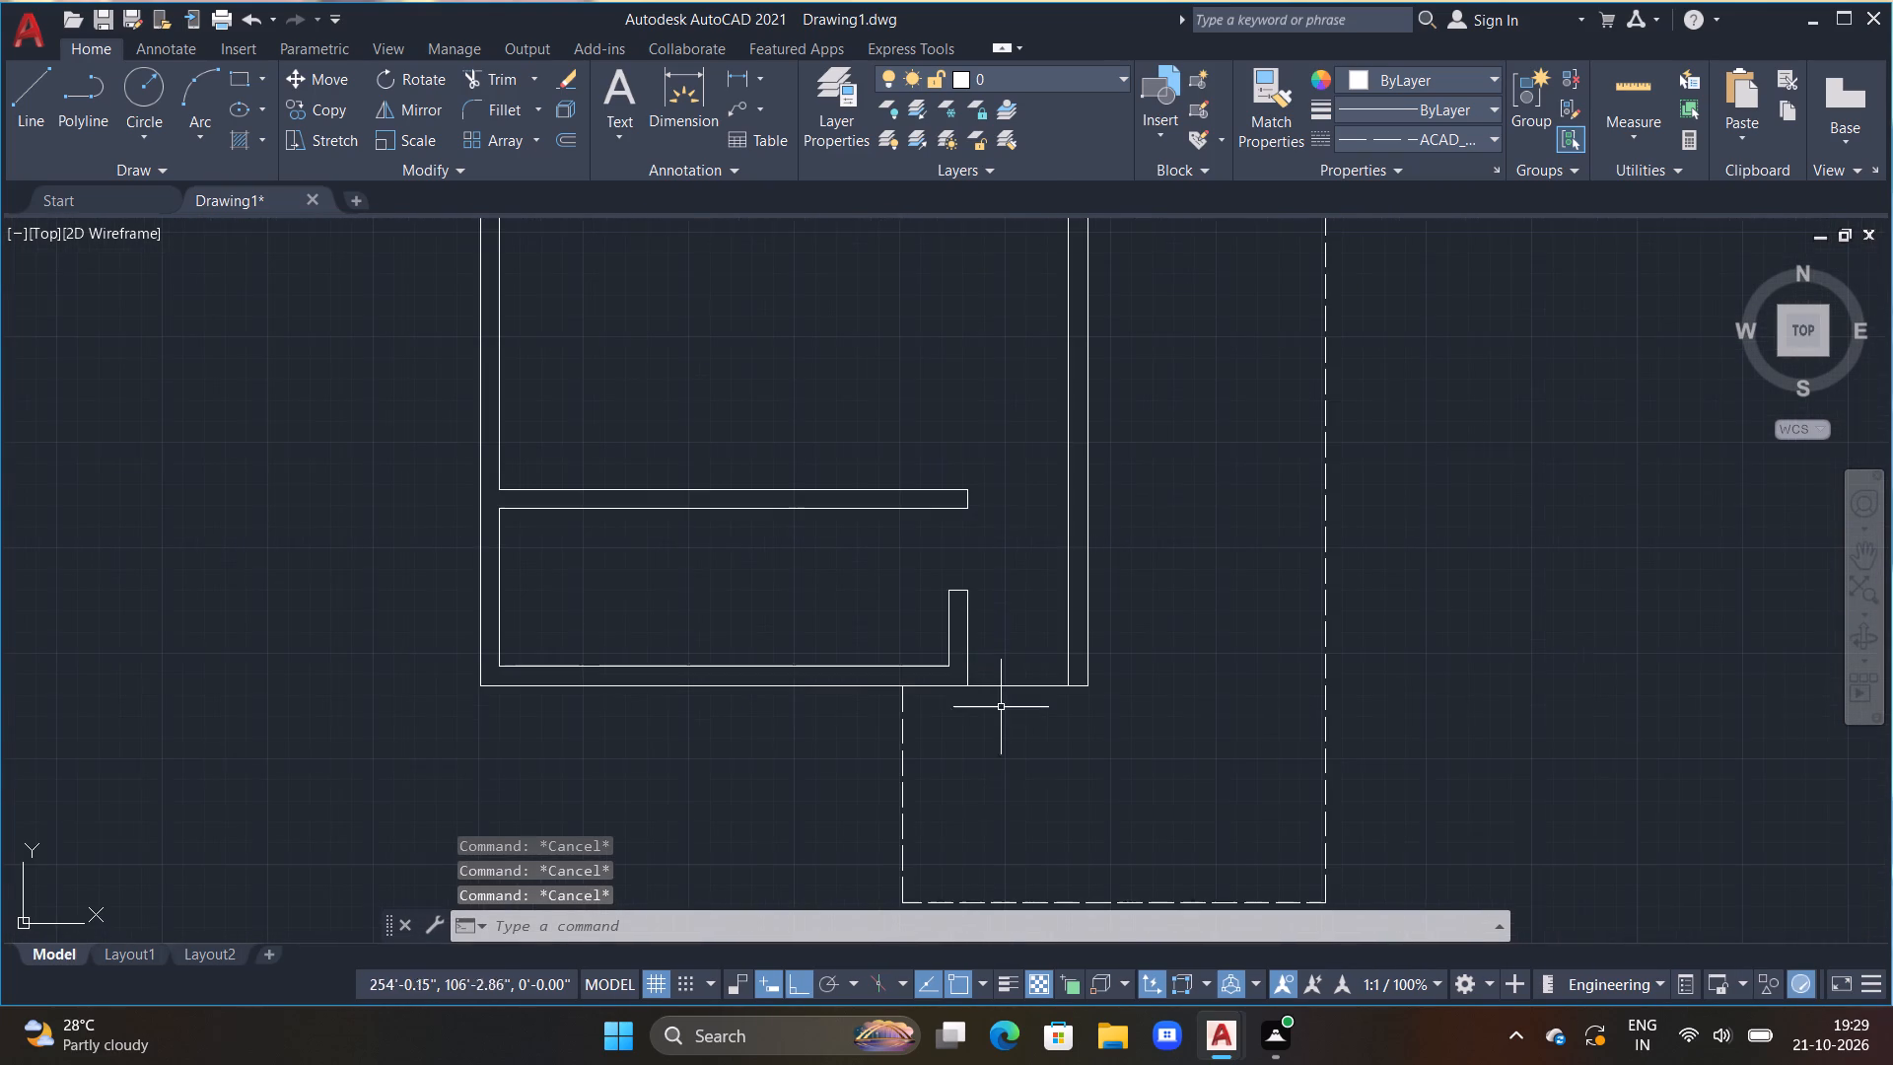
scroll(1008, 605, "up", 2)
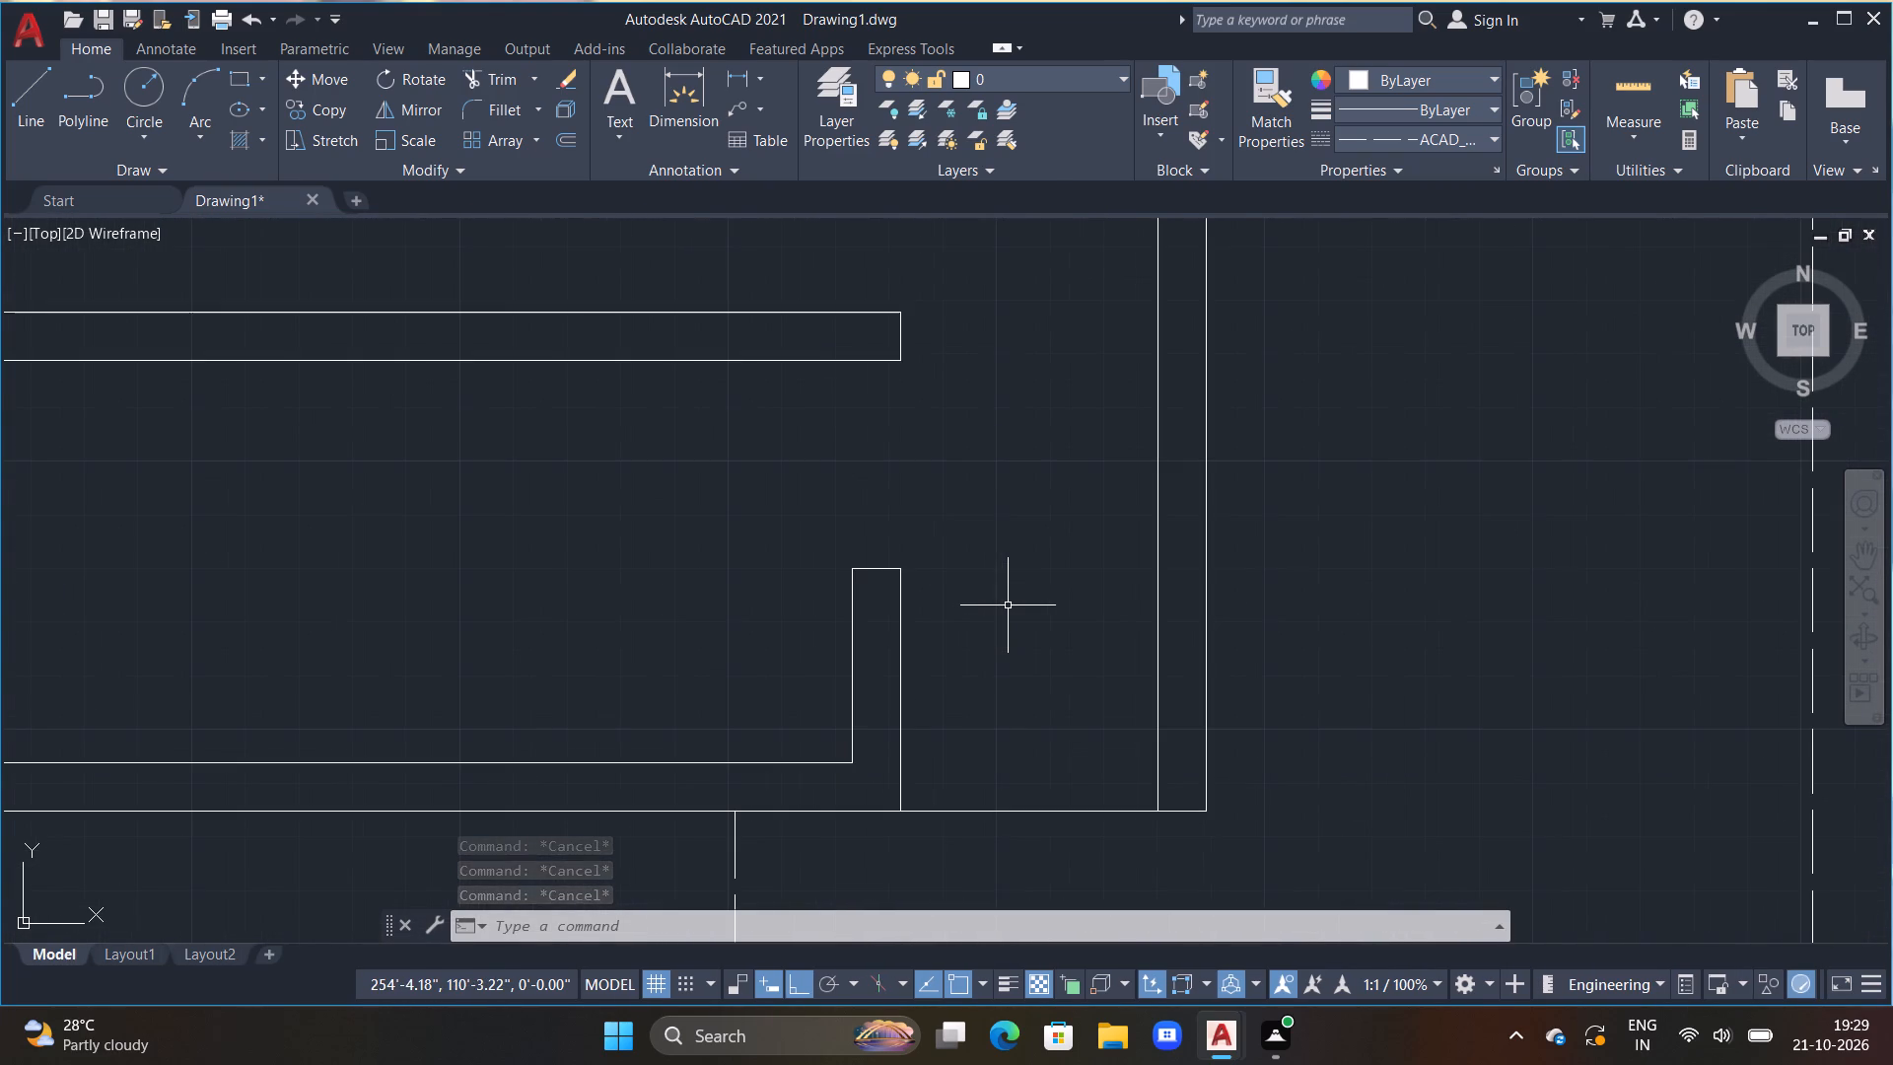
type("OFF")
key("Escape")
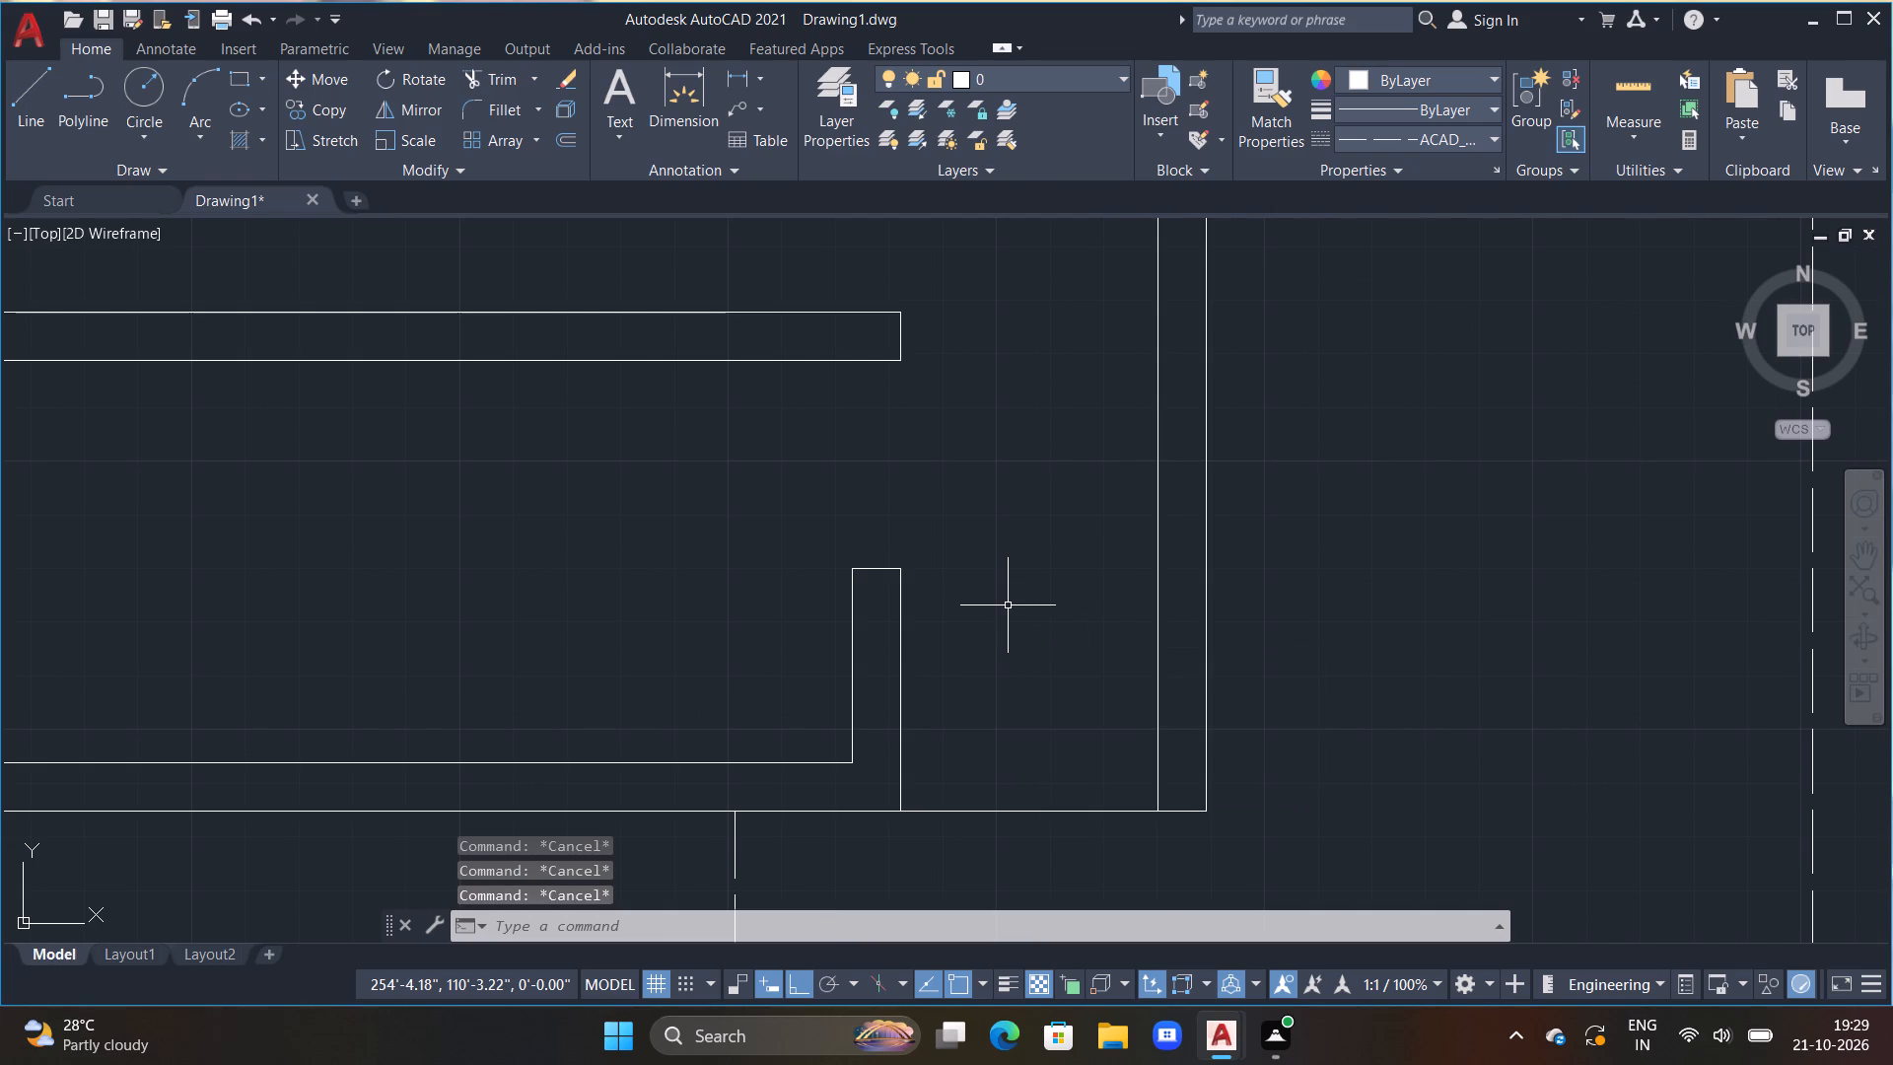
key("Escape")
left_click(1482, 138)
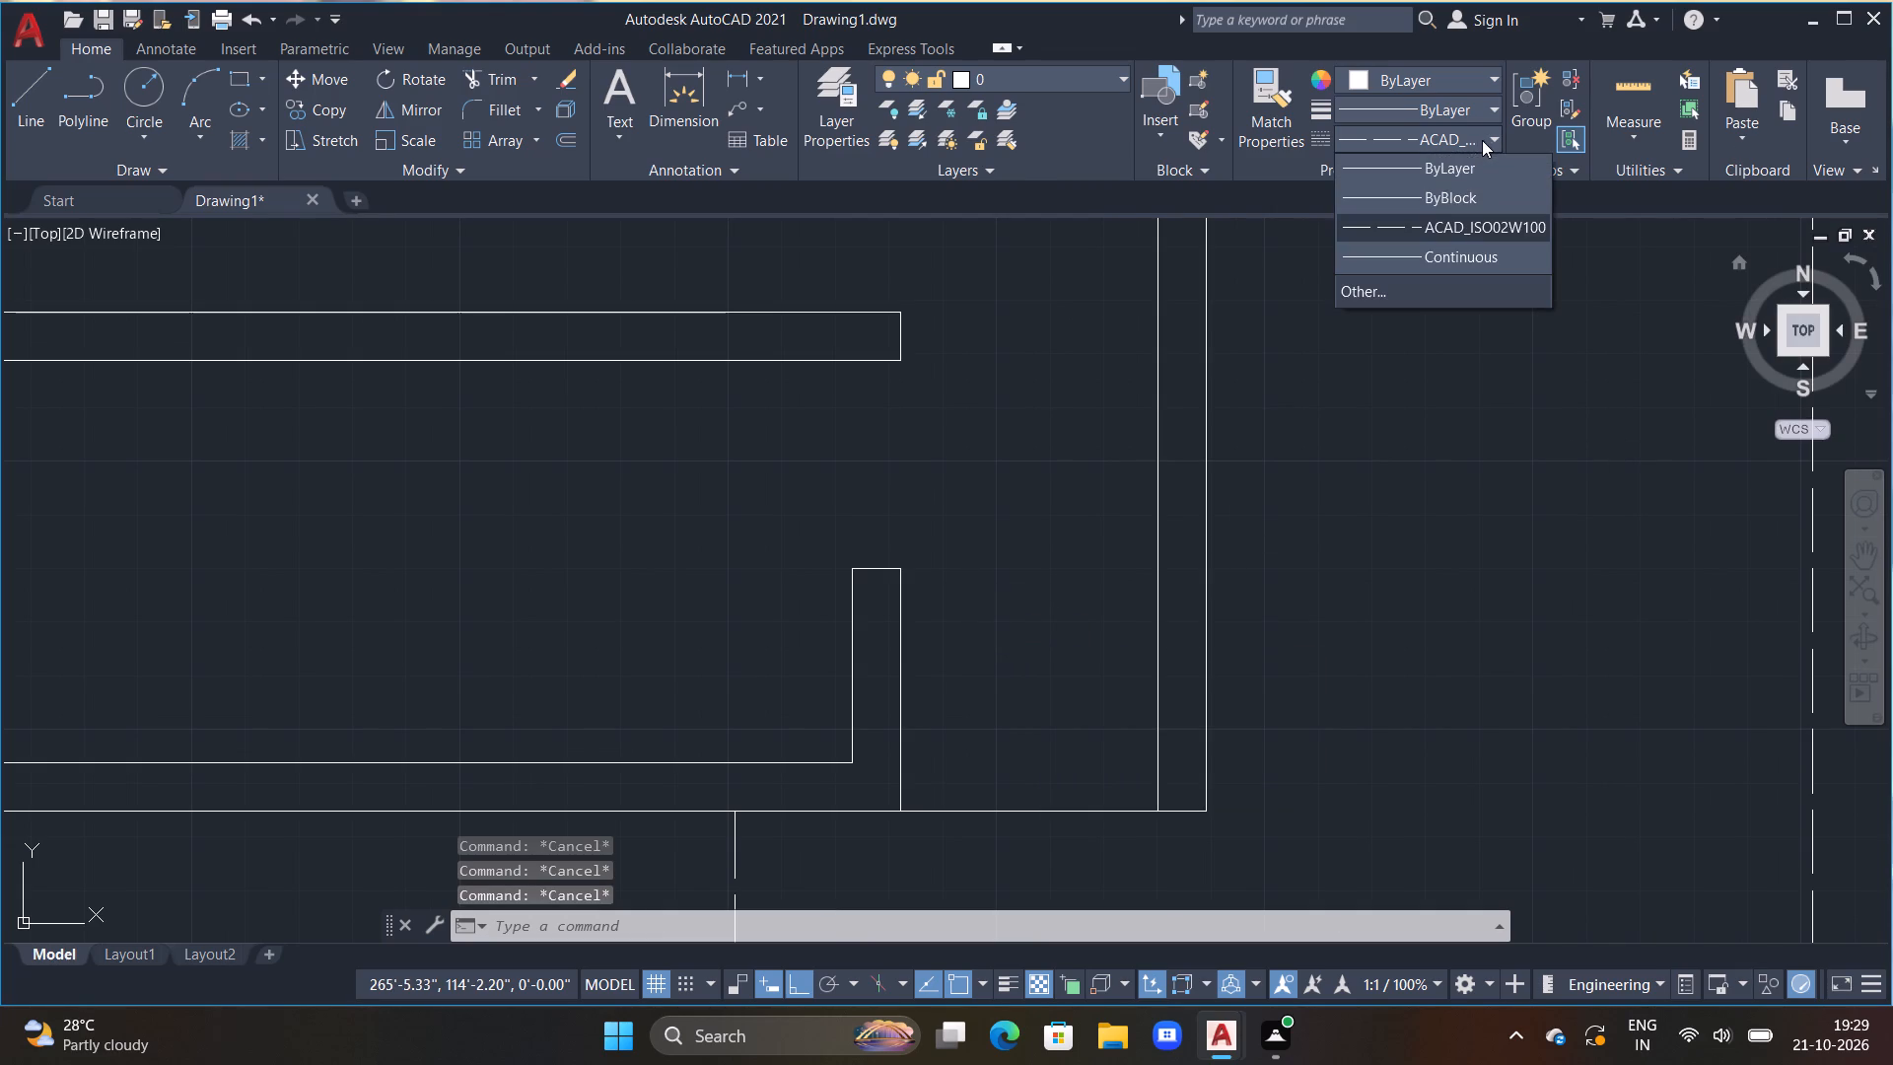
scroll(1457, 178, "up", 1)
left_click(1457, 178)
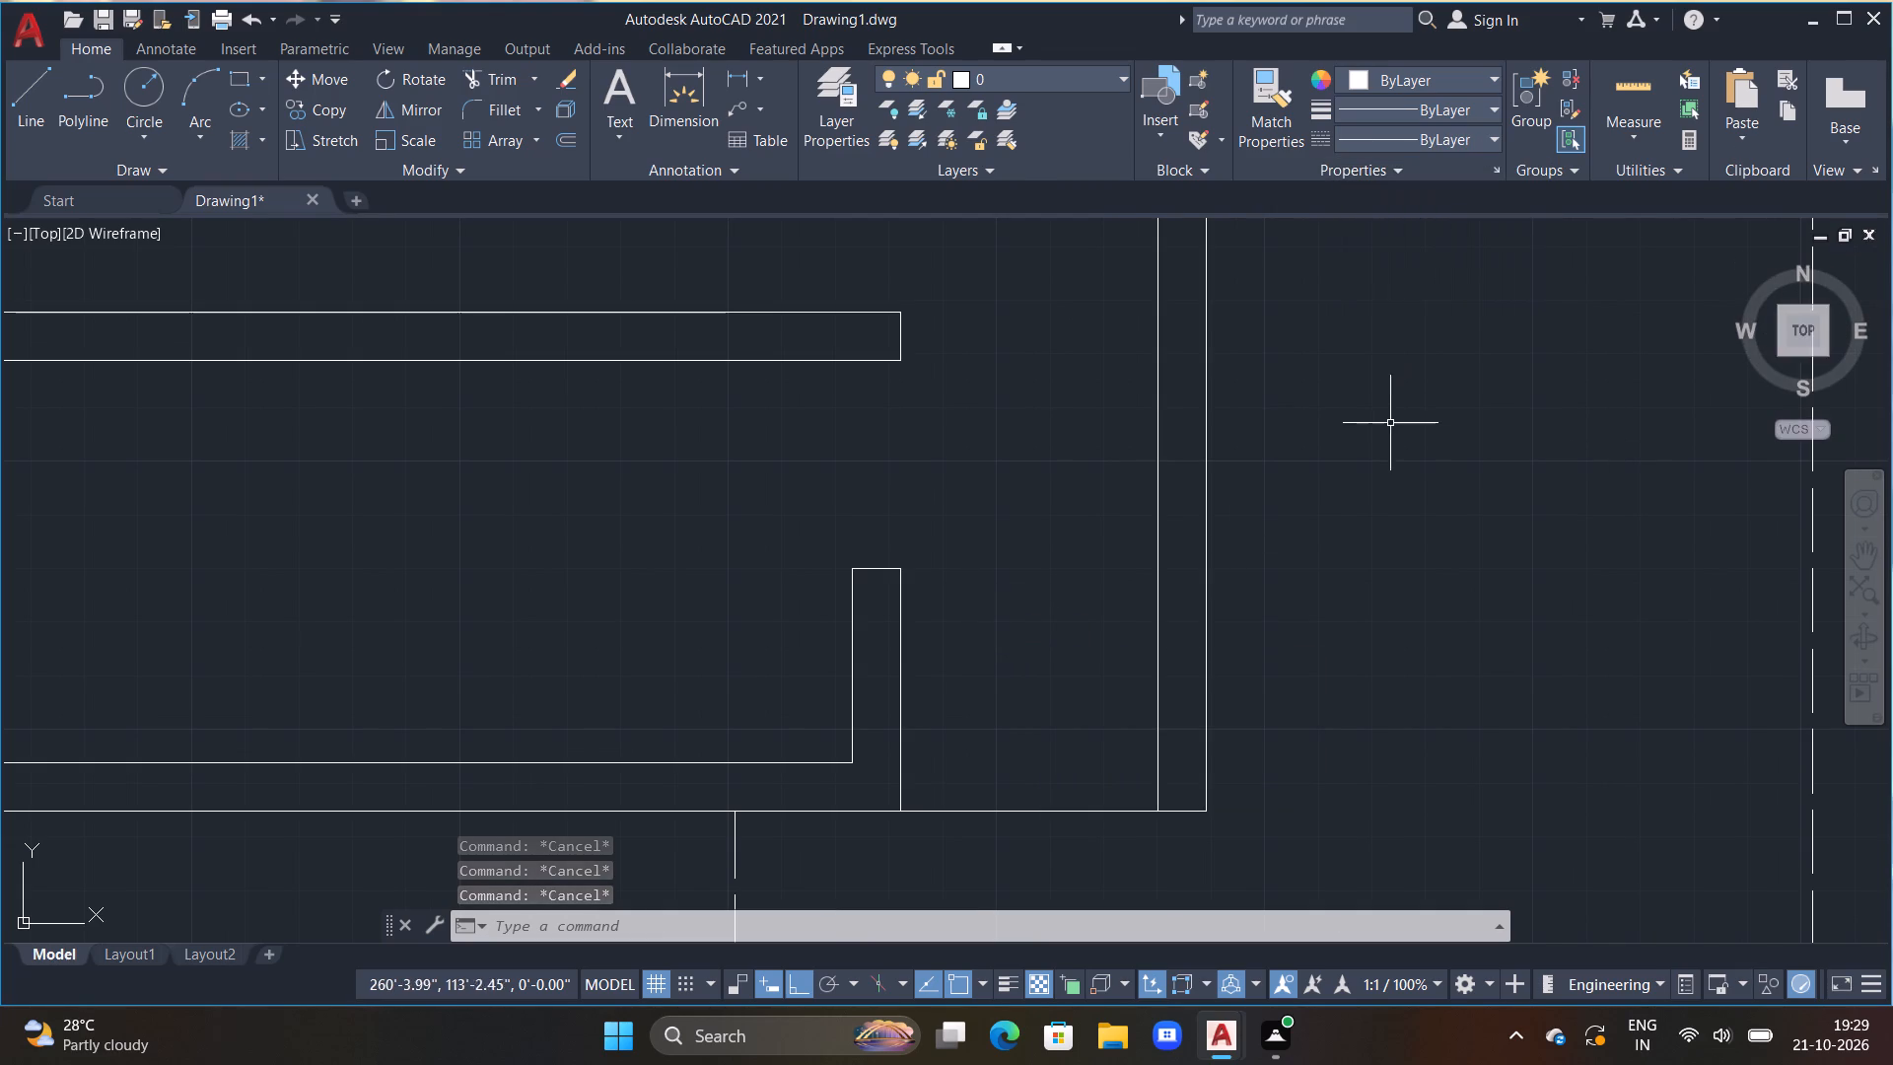
Offset the bottom wall's outer line upward three times at 1' spacing to form step lines.
scroll(1381, 440, "down", 2)
key("Escape")
key("Escape")
type("OFF 1'")
key("Return")
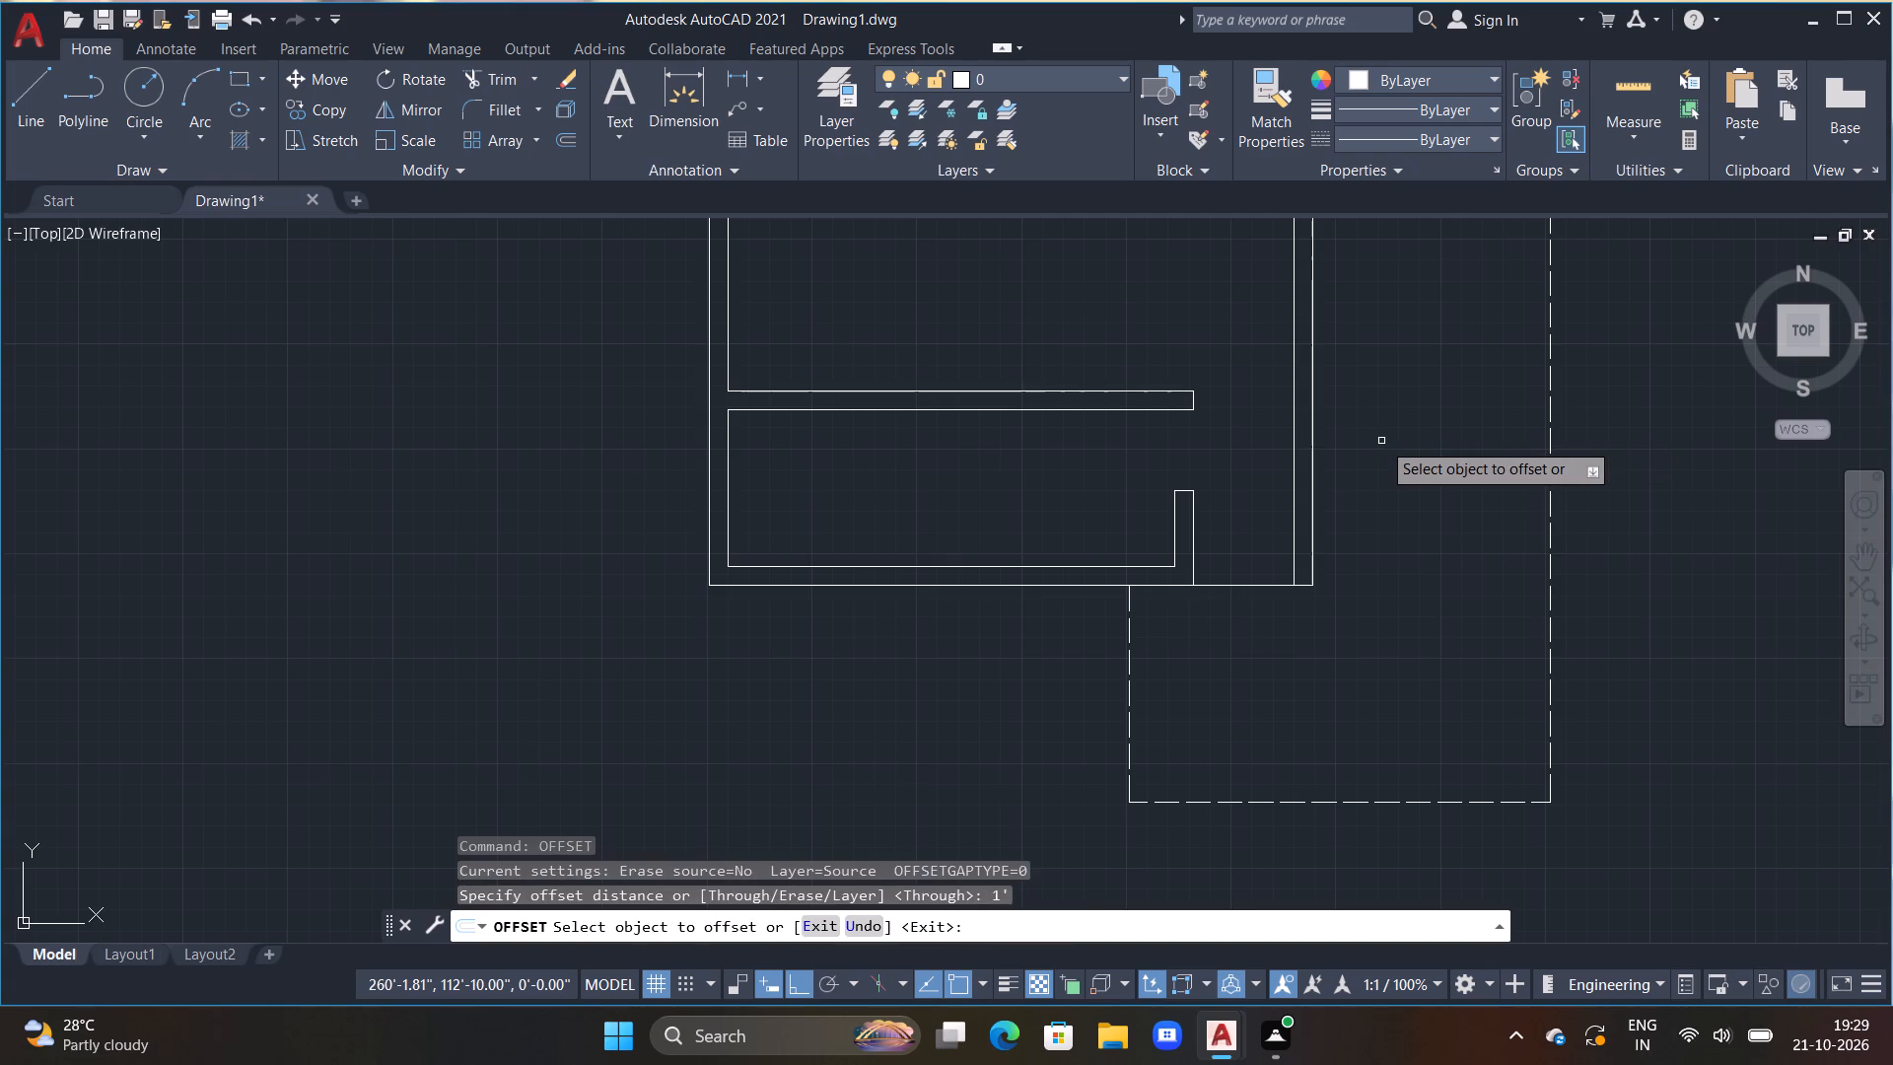
left_click(1250, 587)
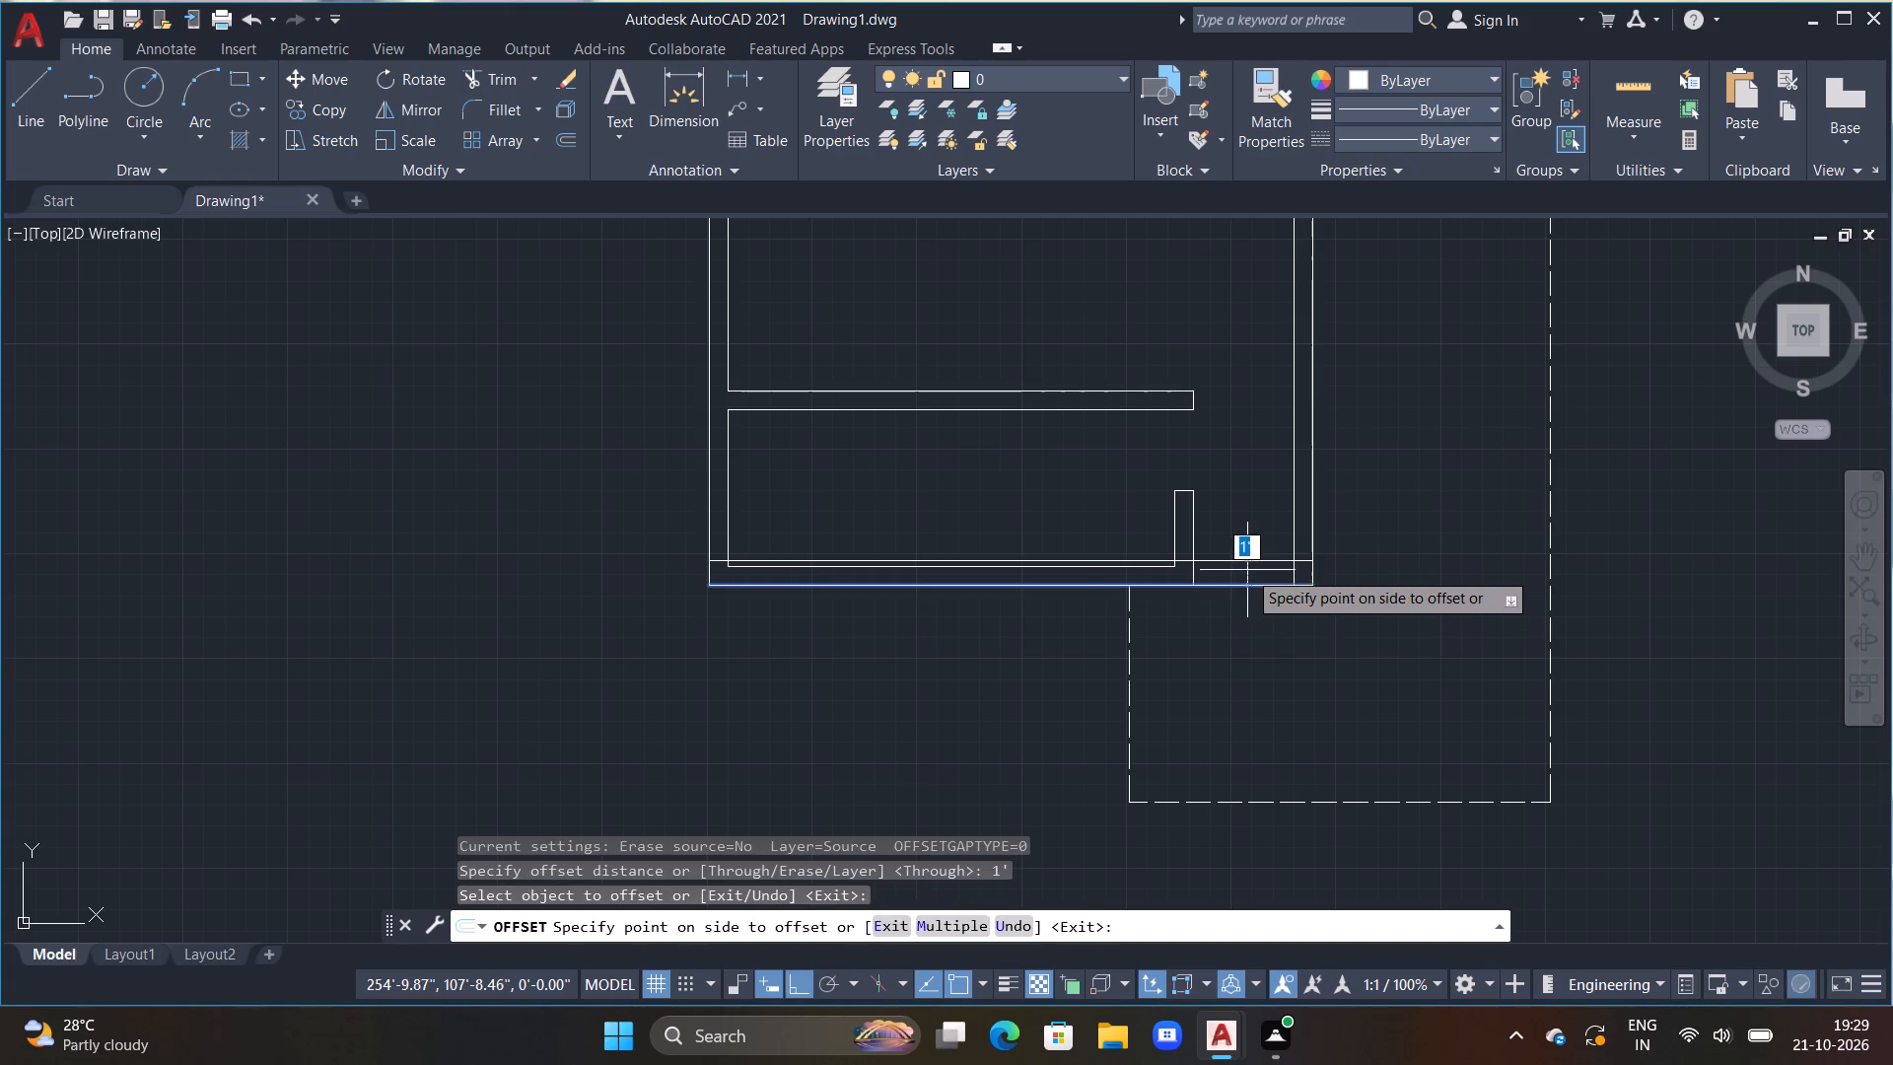
left_click(1246, 567)
left_click(1243, 560)
left_click(1241, 551)
left_click(1238, 559)
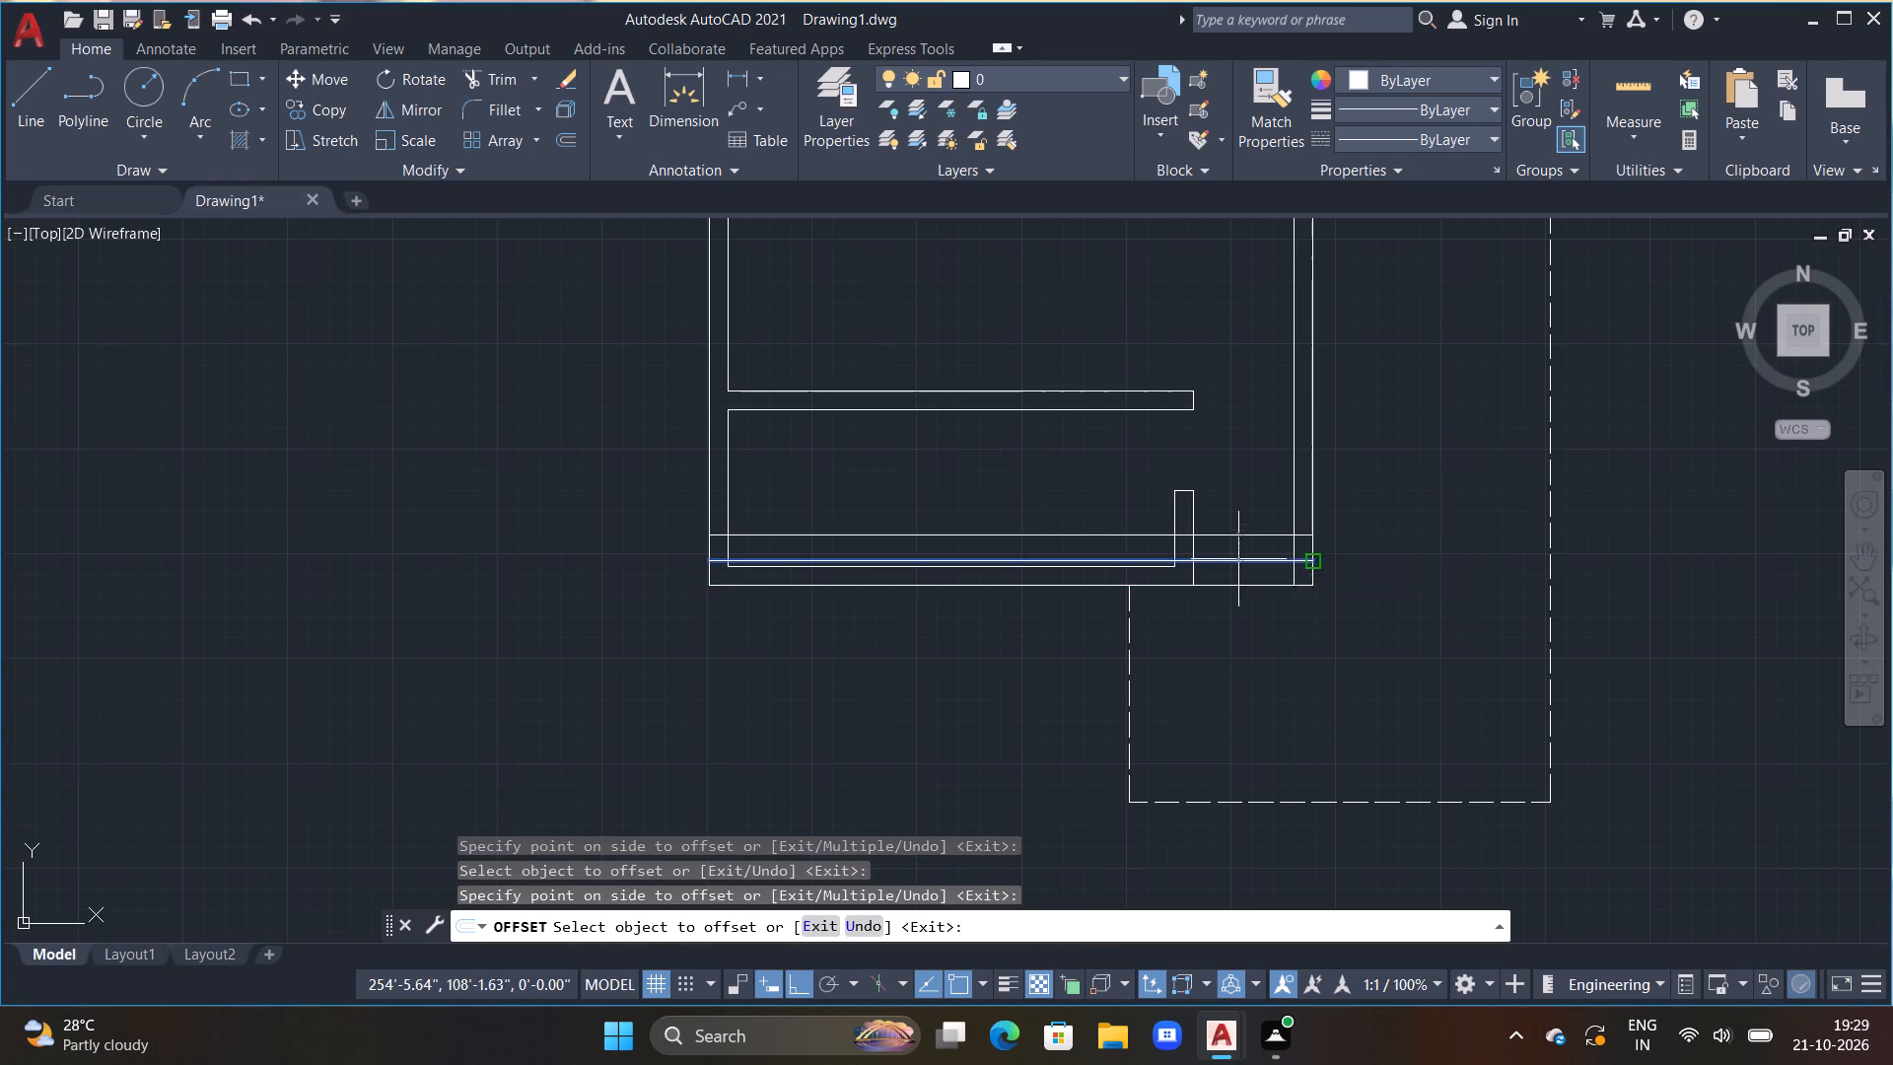
double_click(1237, 537)
left_click(1237, 533)
left_click(1236, 510)
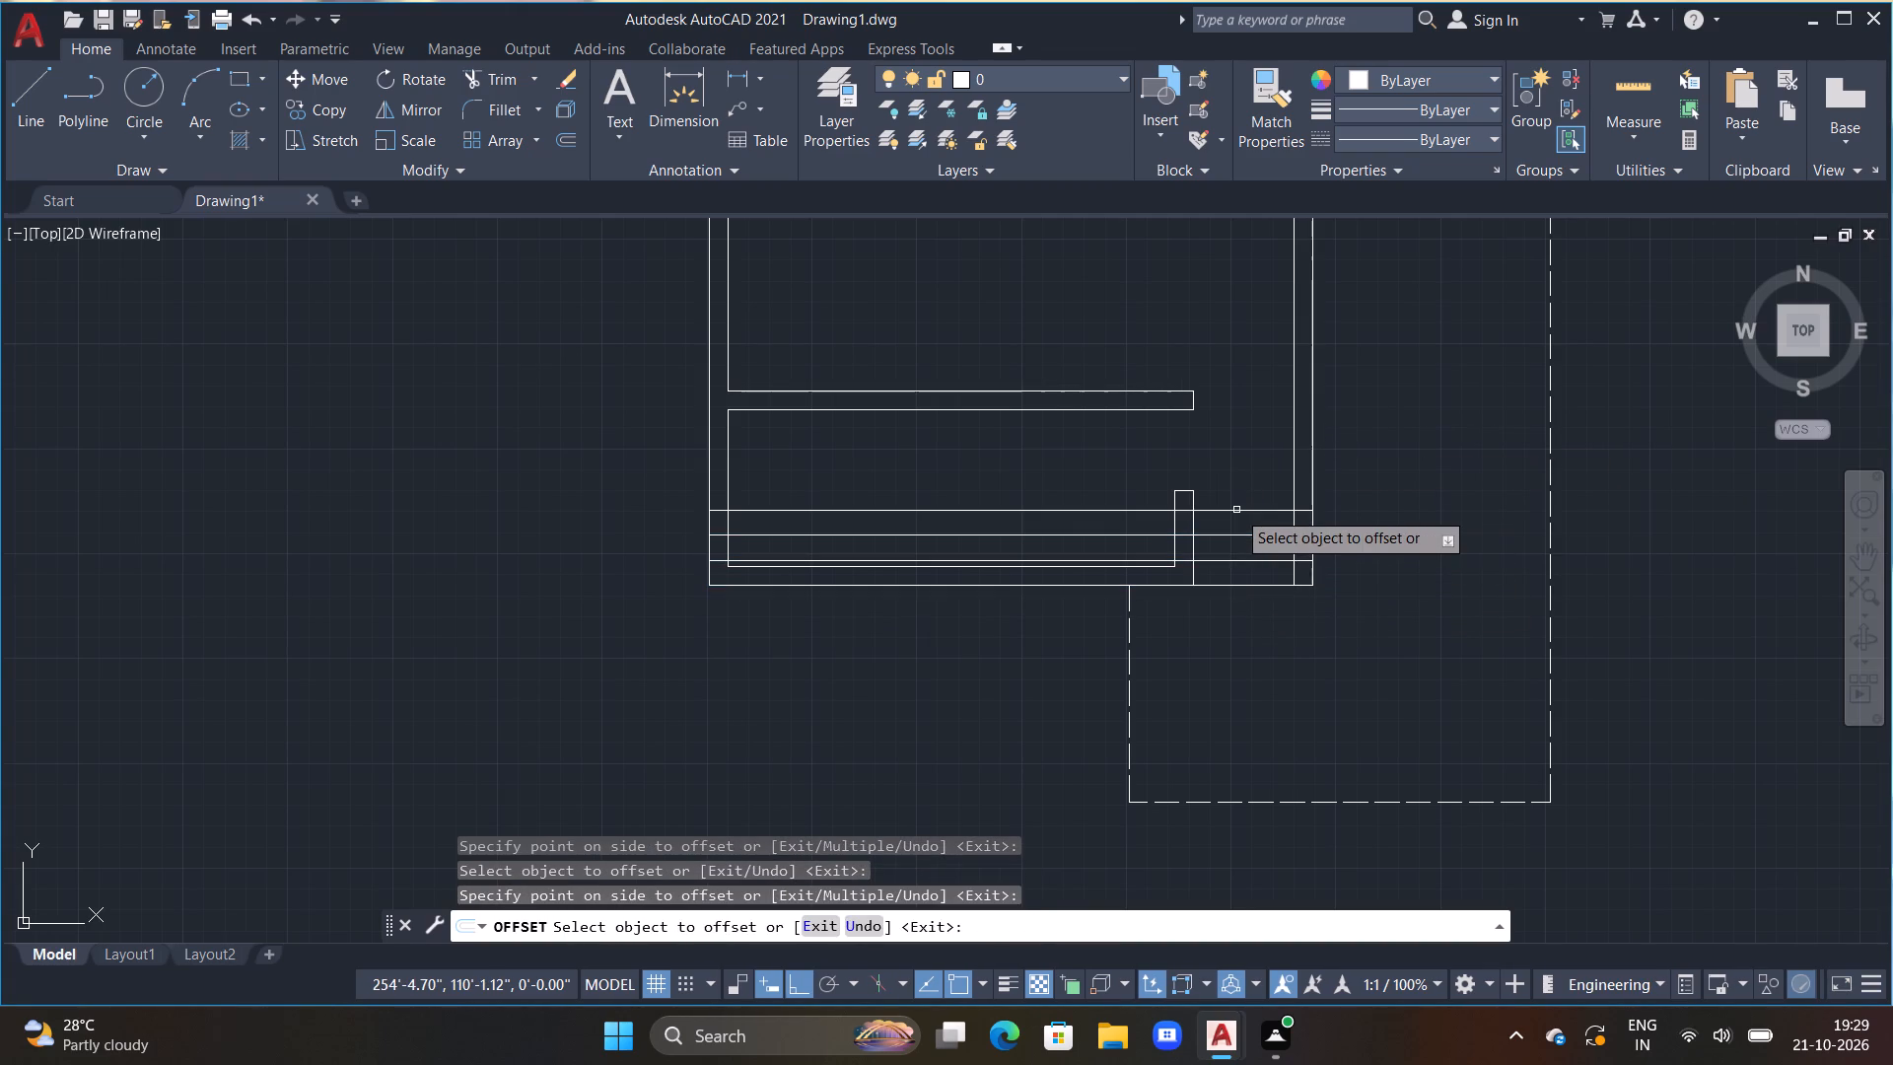
left_click(1236, 510)
left_click(1236, 498)
key("Escape")
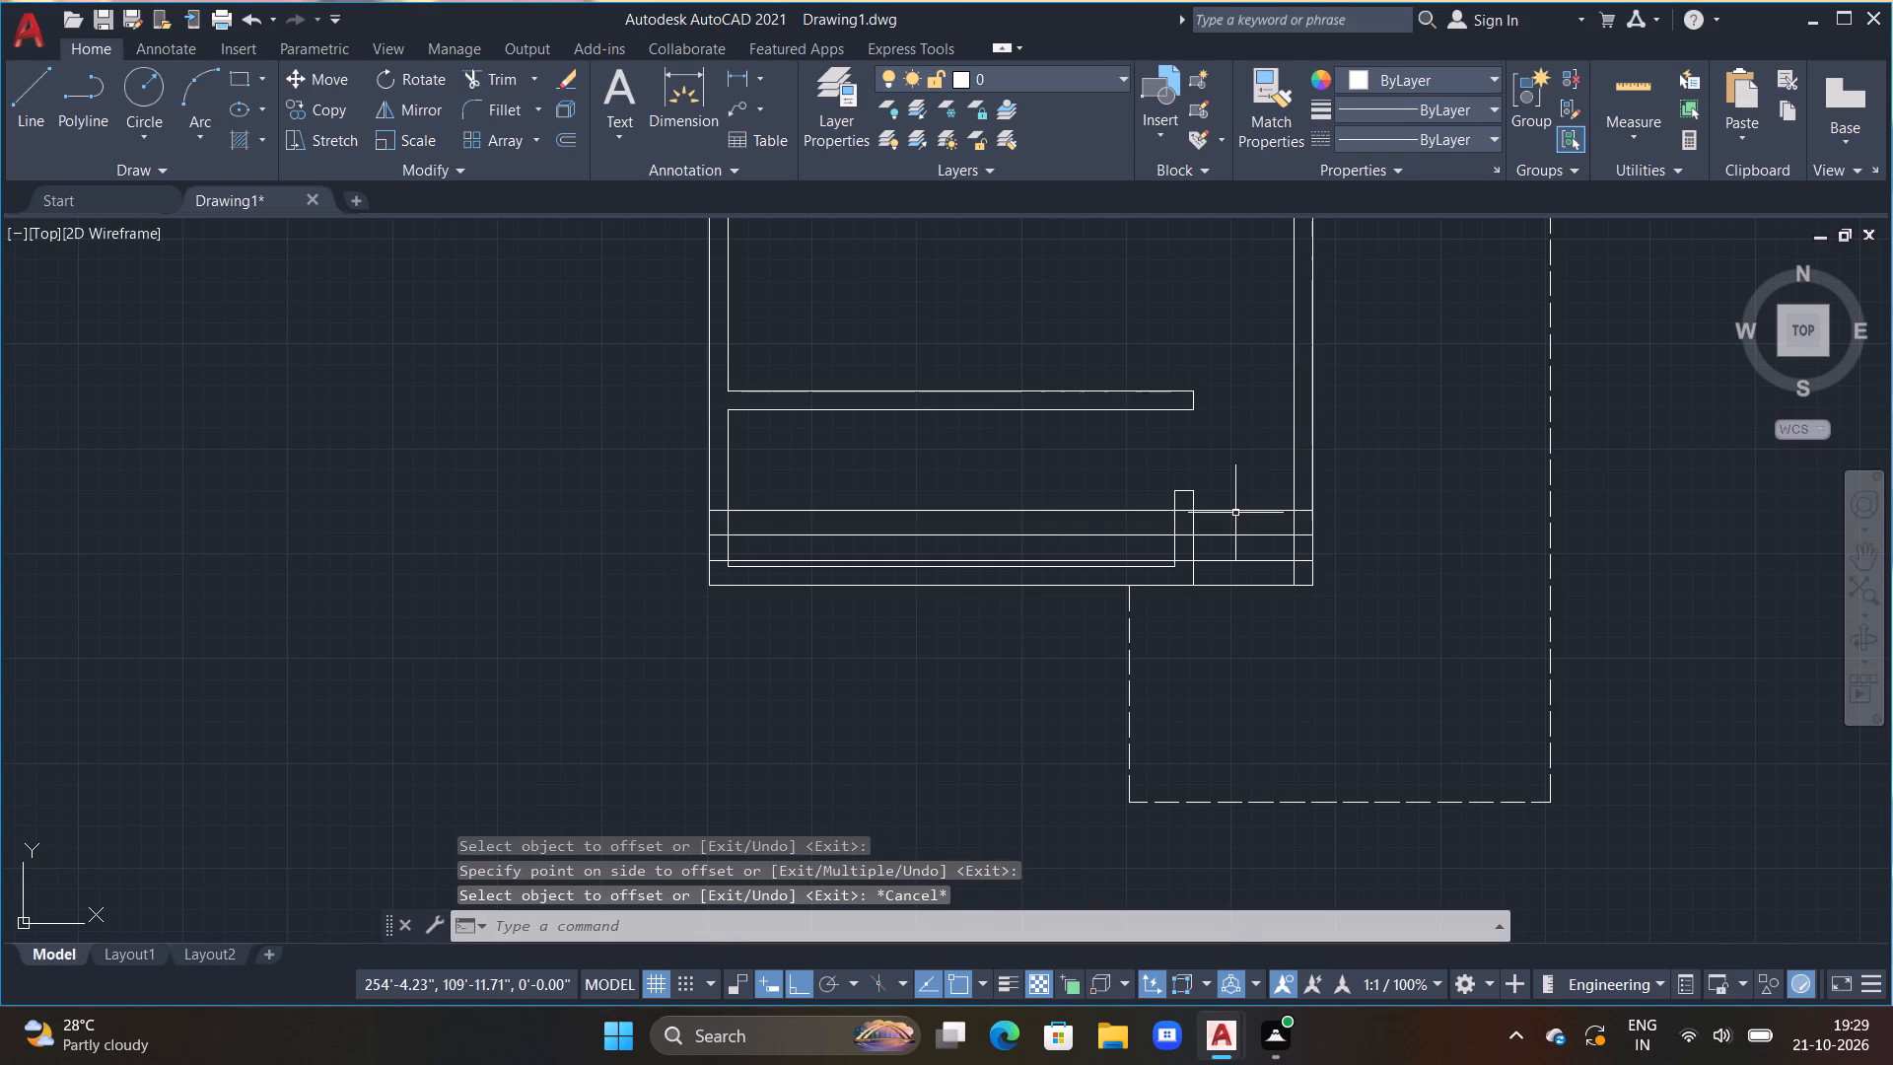
Trim the three offset lines where they cross the bottom room, between the outer wall and the short vertical partition.
scroll(1235, 506, "up", 1)
middle_click_drag(1237, 506, 1249, 468)
key("Escape")
key("Escape")
type("TR")
key("space")
left_click_drag(1106, 461, 1050, 532)
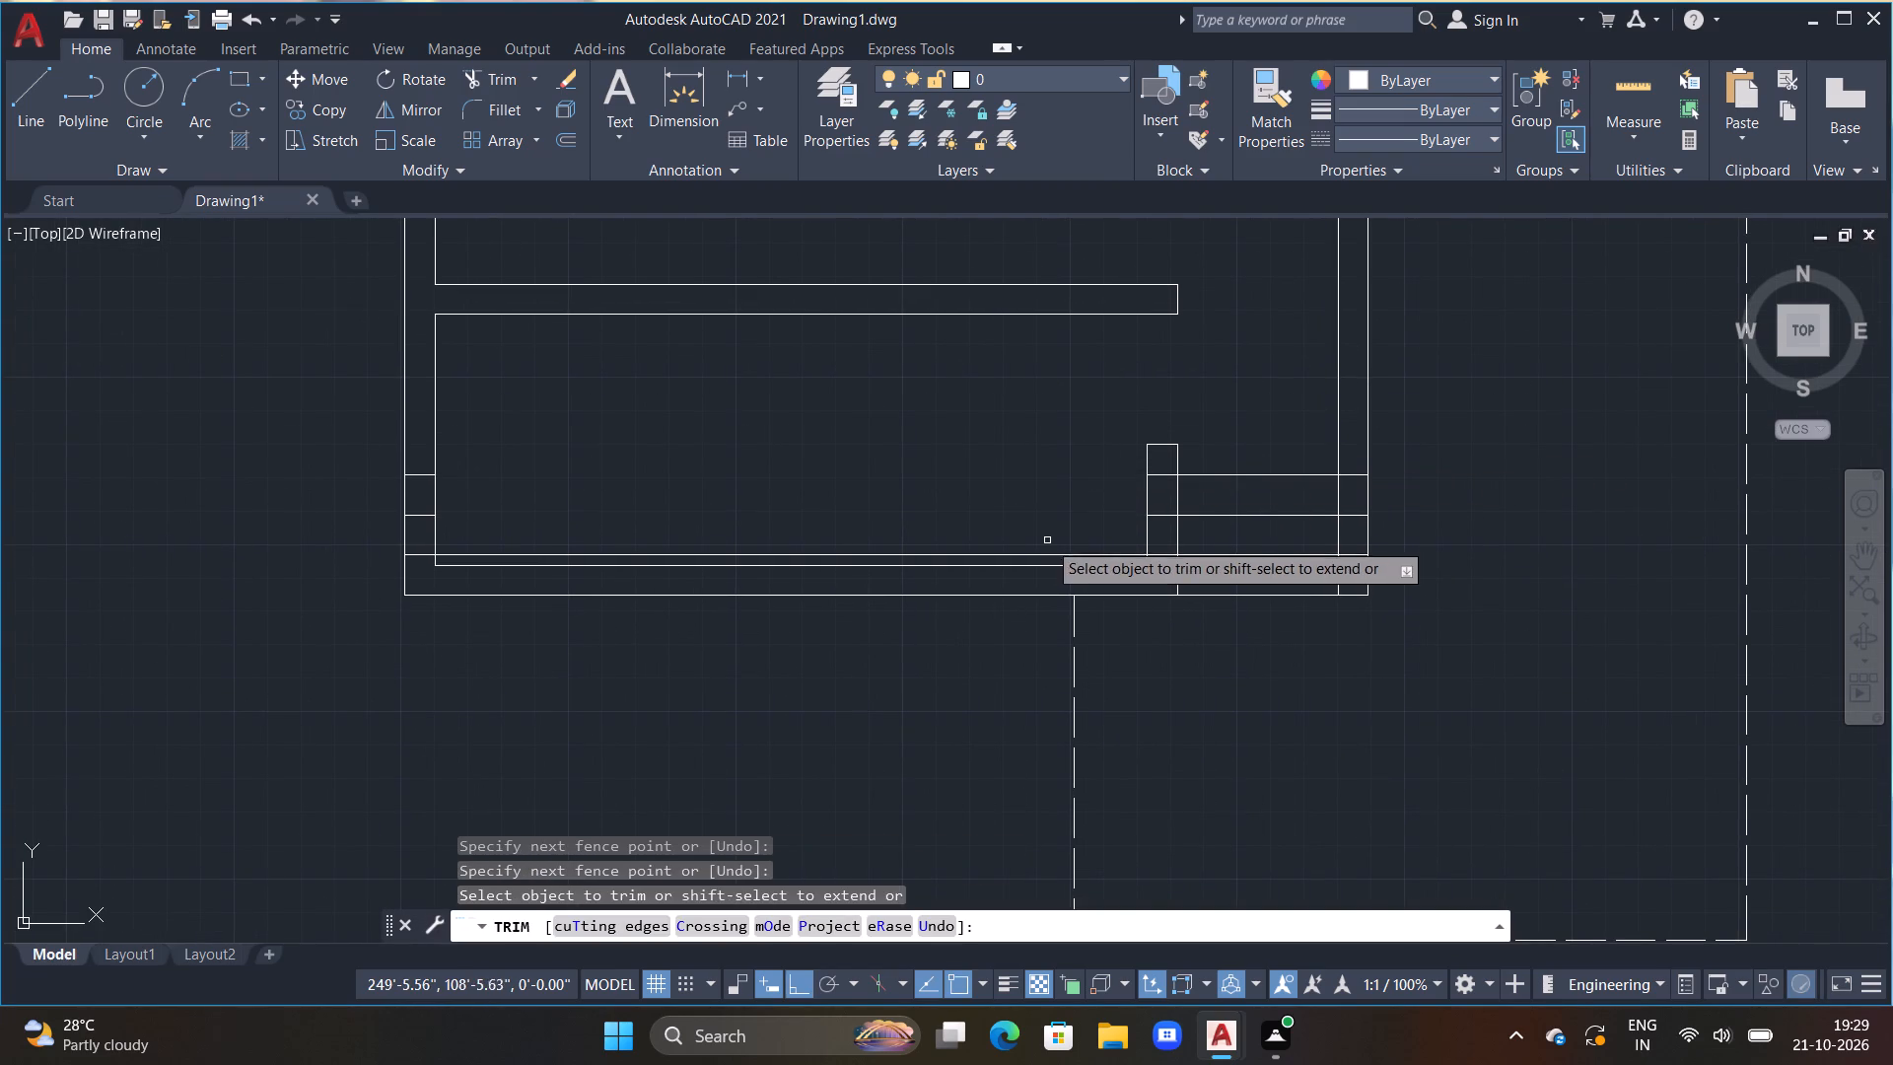
left_click(1045, 556)
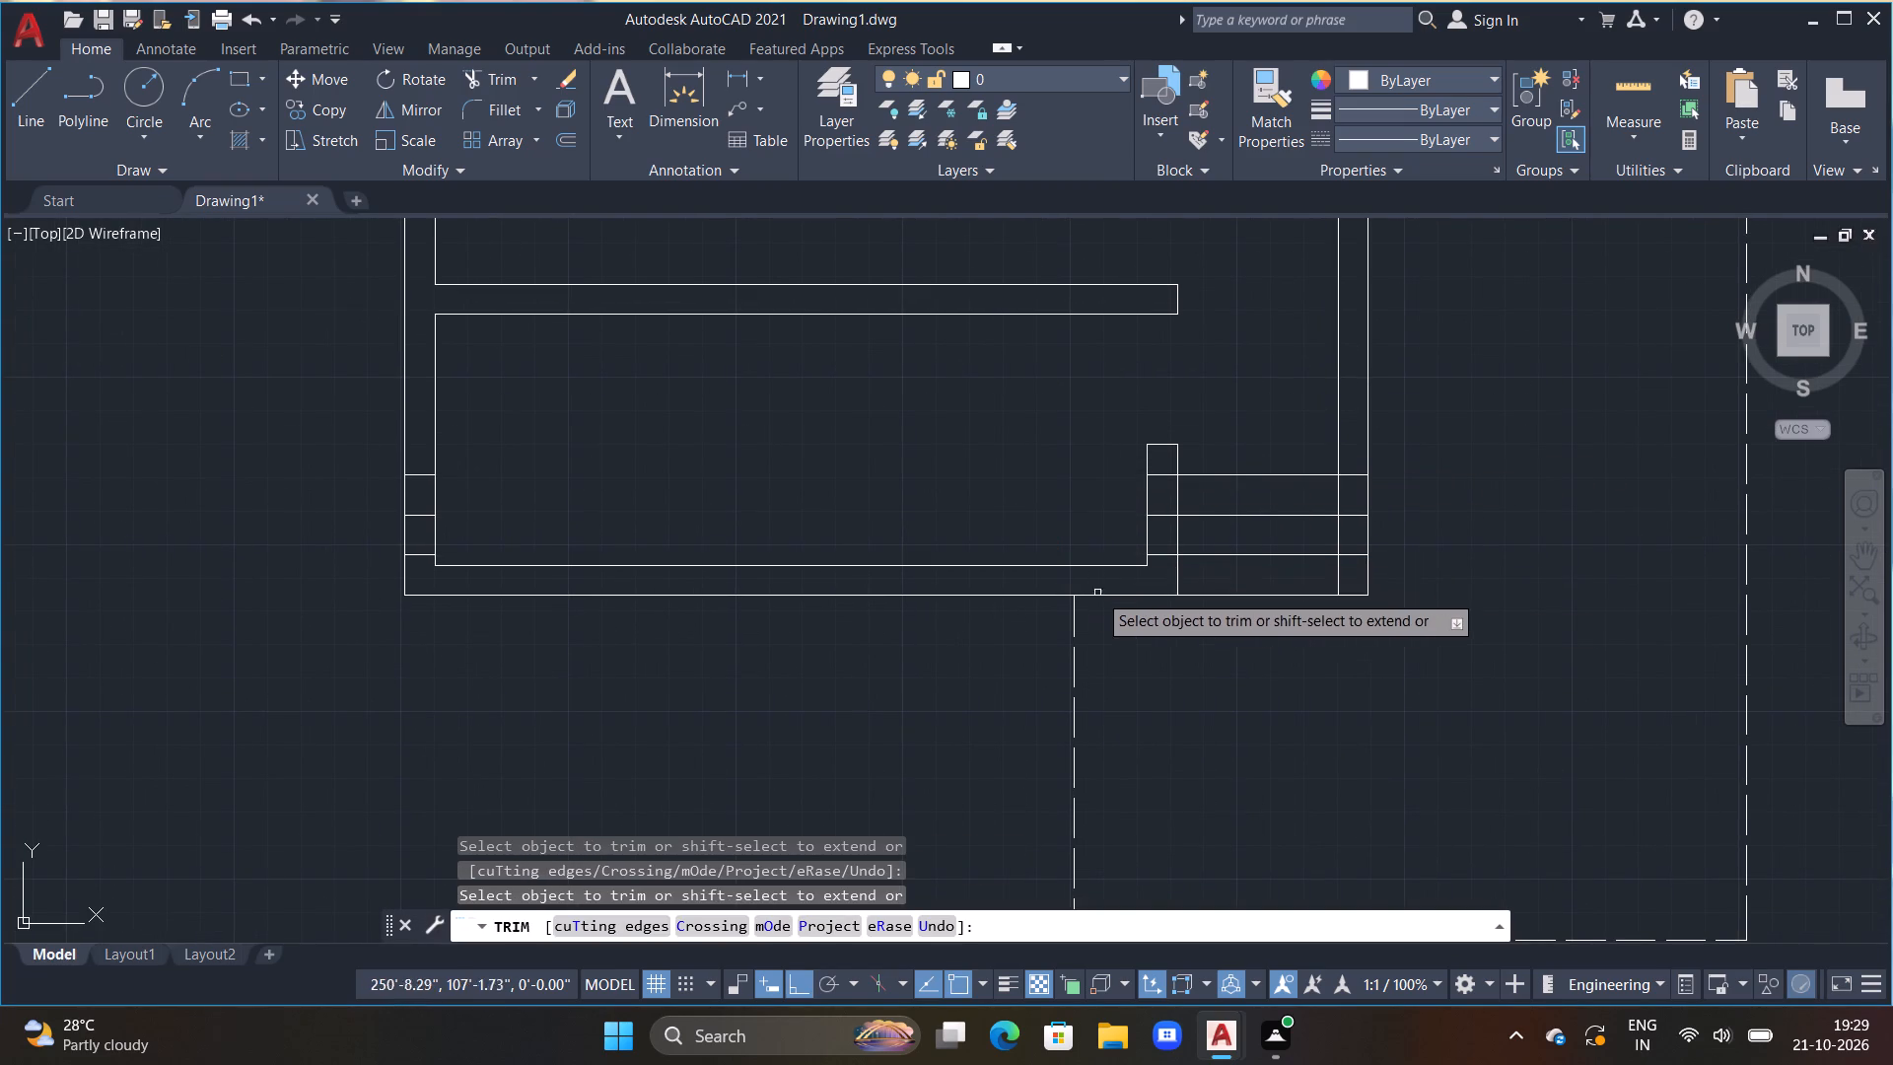
Trim the two lower step lines where they cross the thickness of the short vertical partition.
left_click(1166, 569)
left_click_drag(1166, 566, 1168, 537)
left_click(1168, 534)
left_click_drag(1168, 525, 1166, 503)
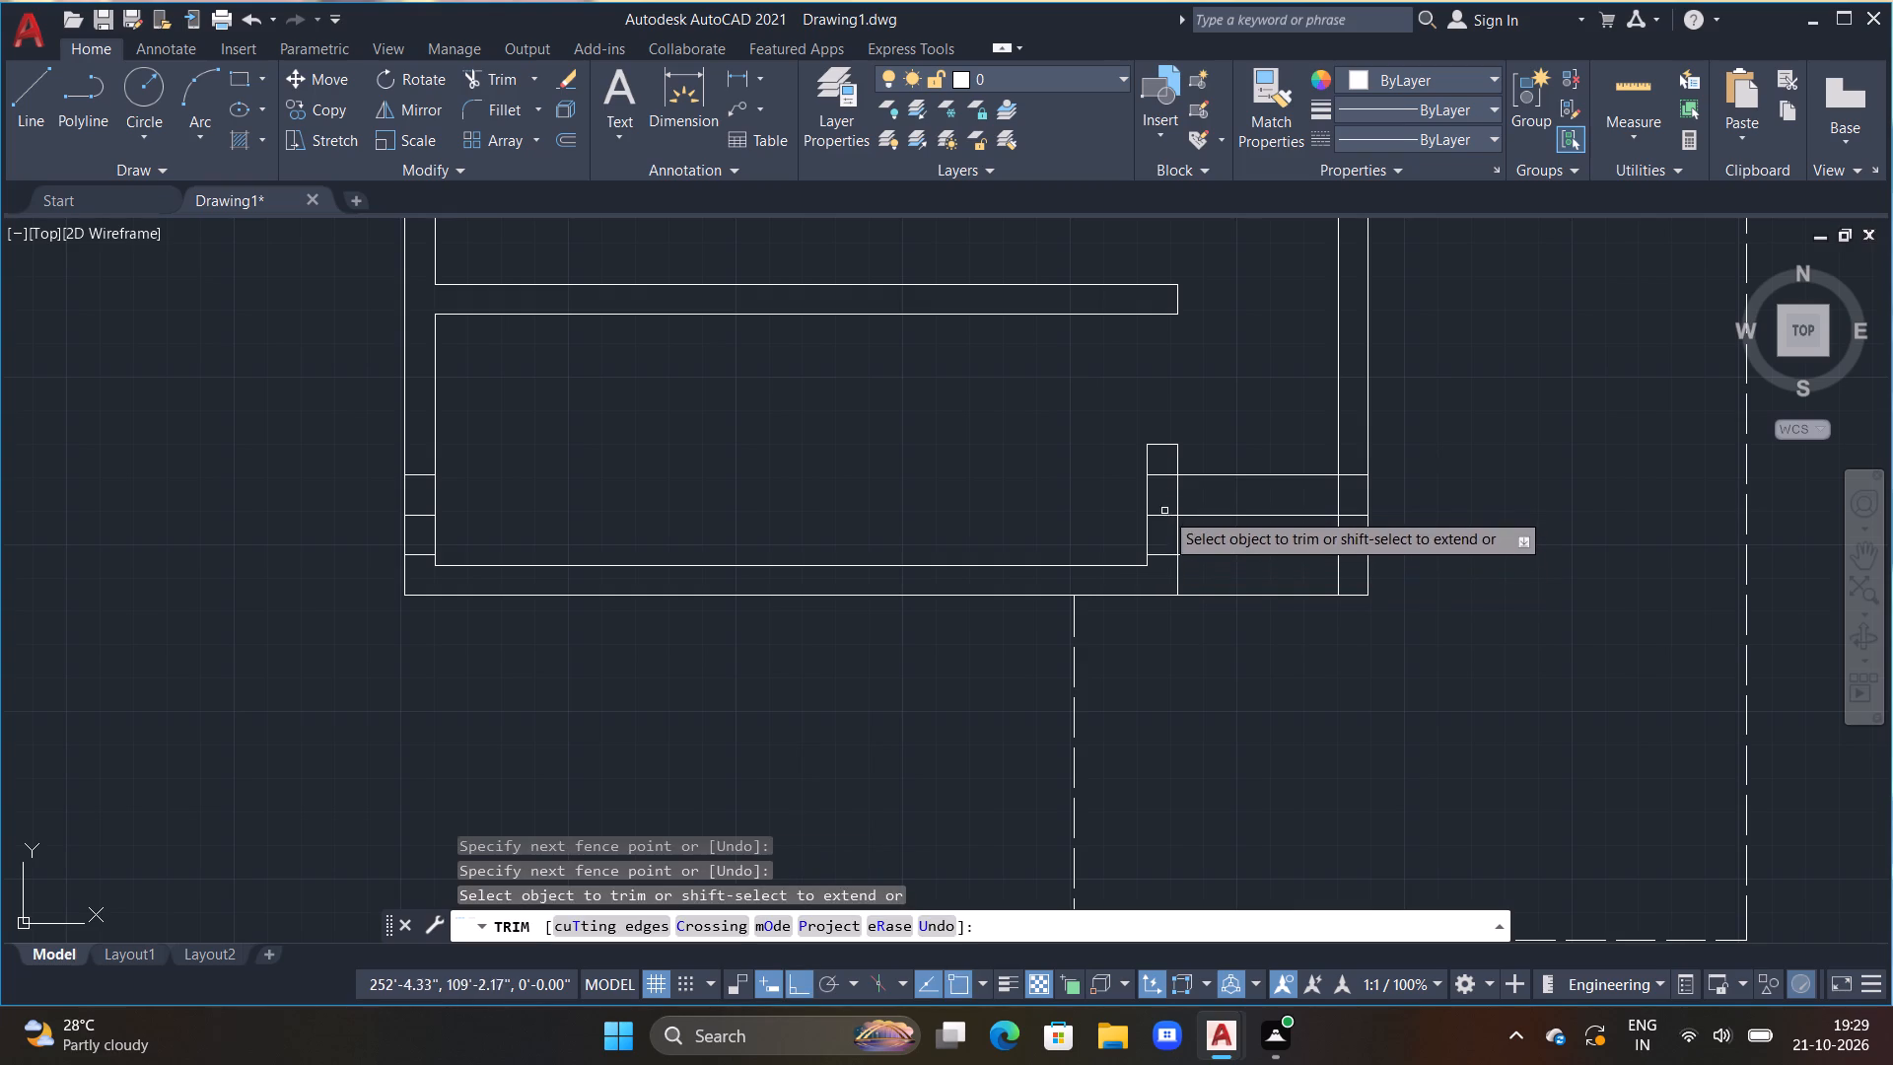
left_click(1162, 525)
double_click(1162, 514)
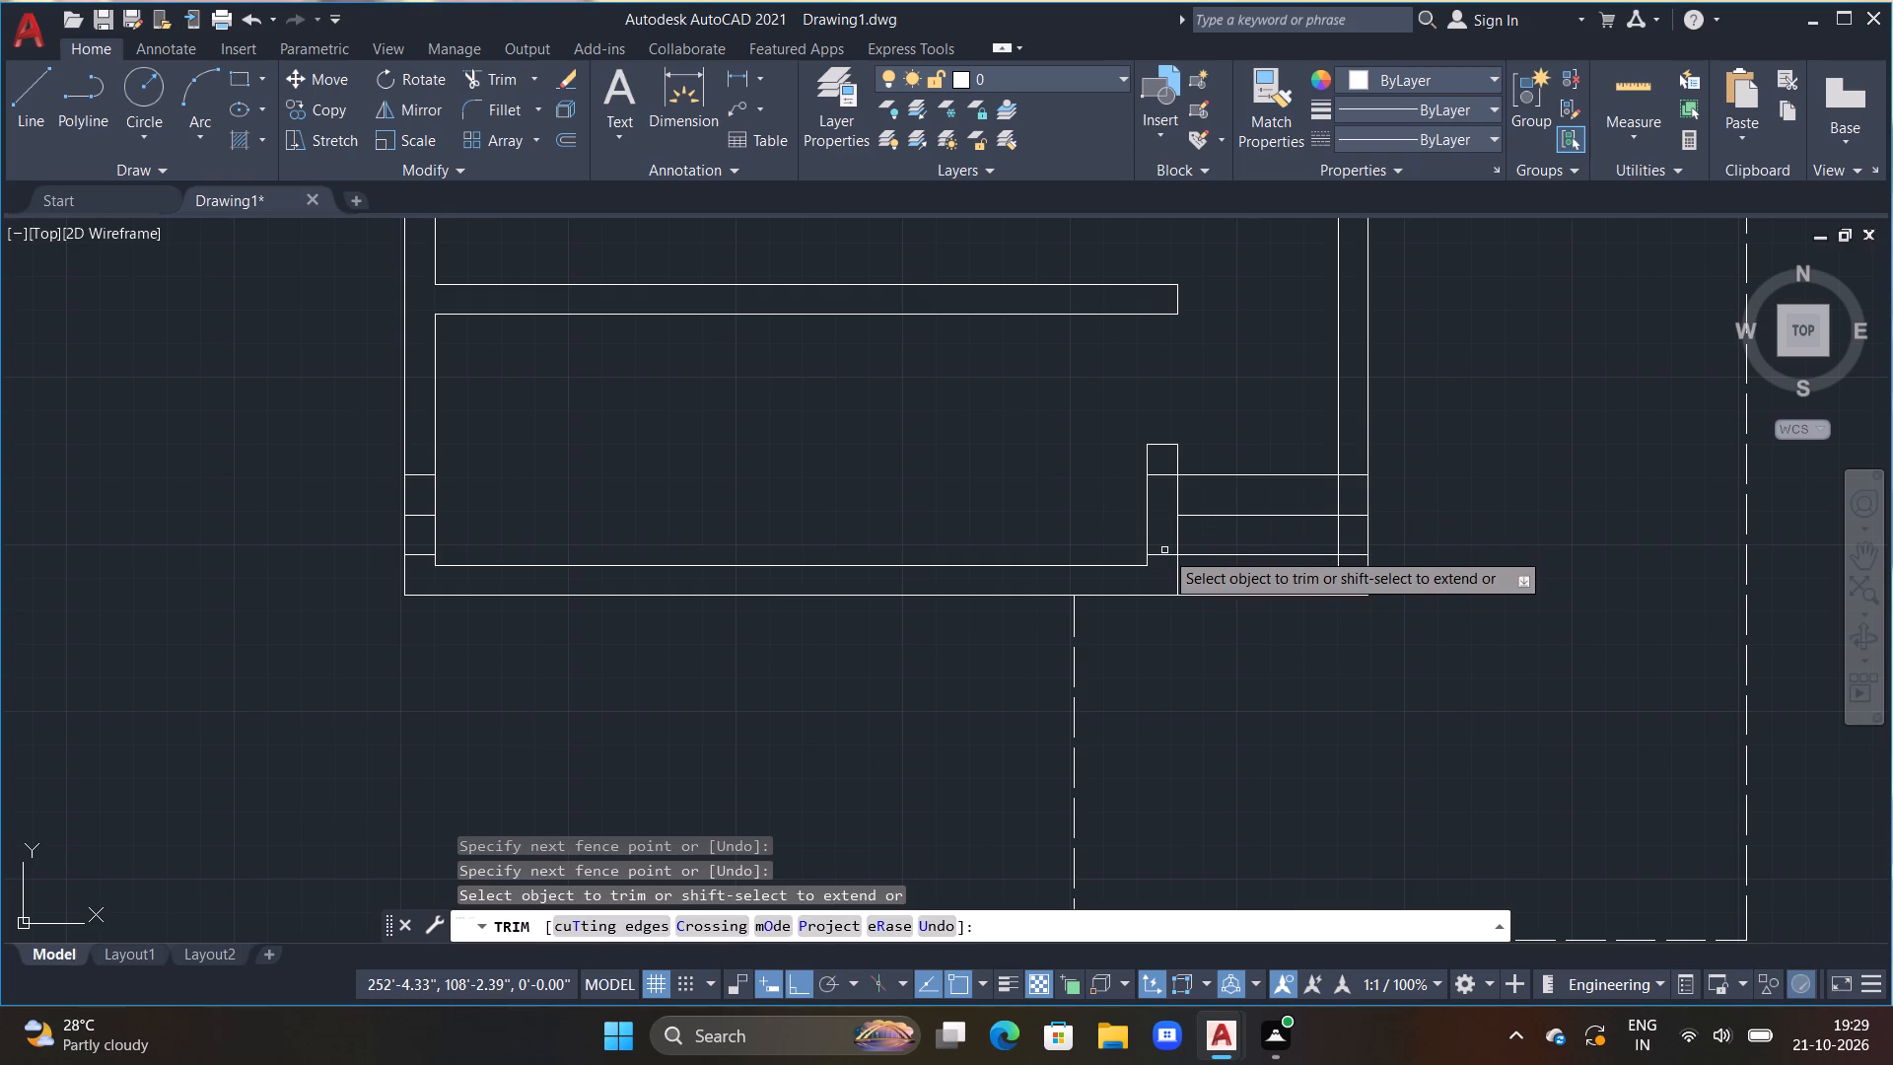
left_click(1164, 556)
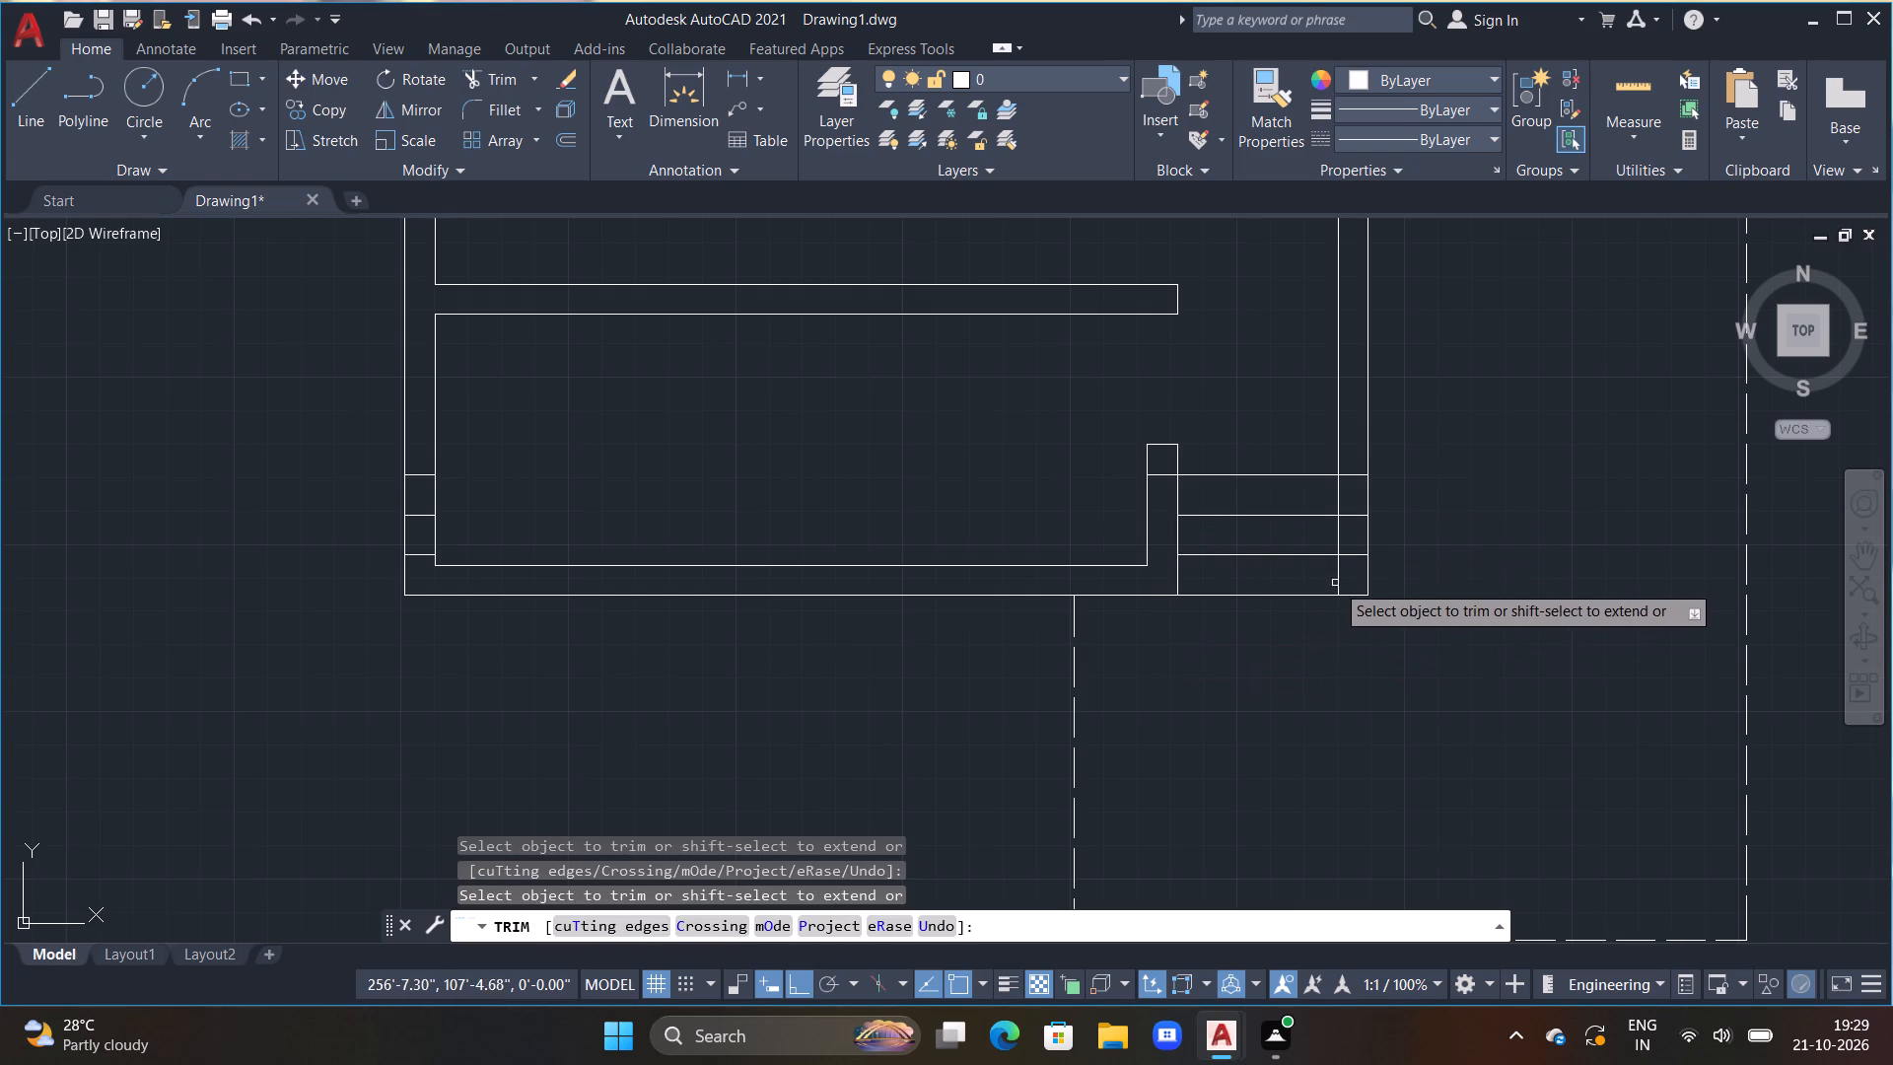
Trim the three step lines where they run through the thickness of the outer wall beside the steps.
left_click_drag(1350, 559, 1351, 553)
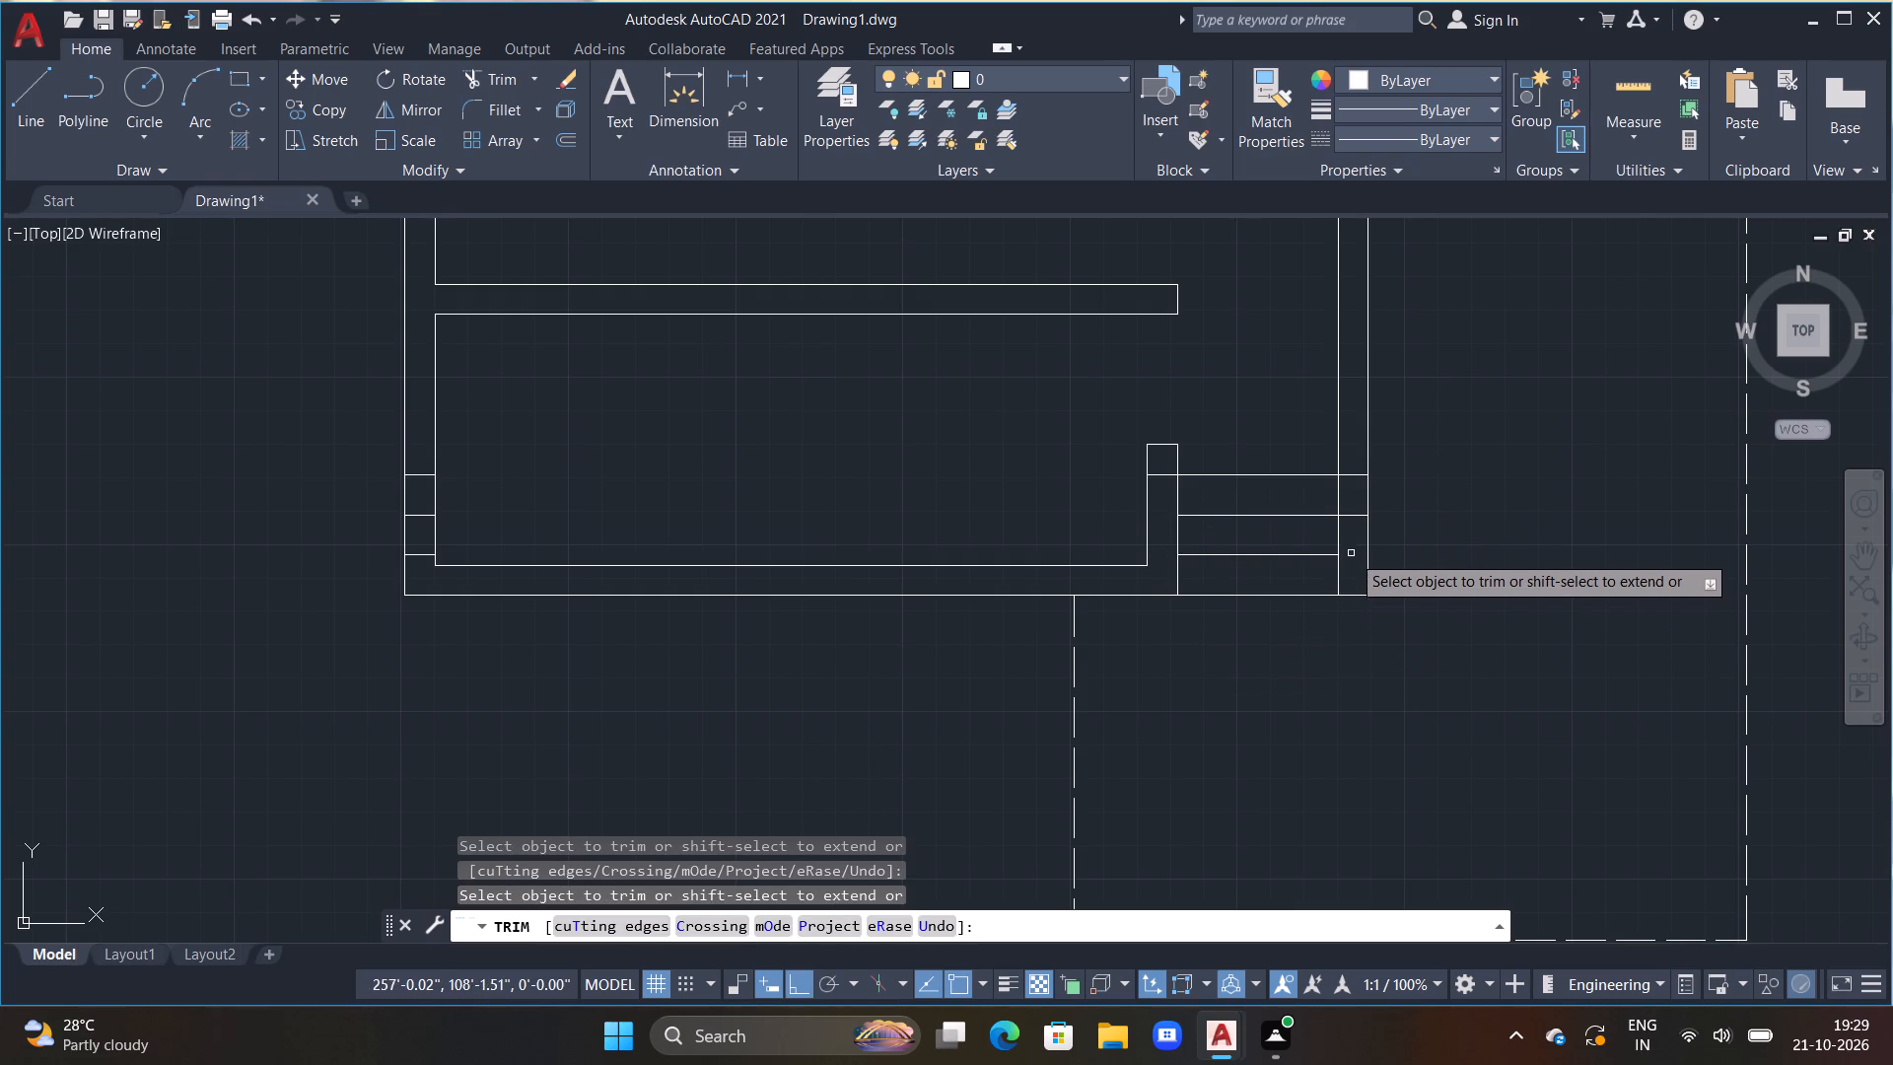
left_click_drag(1351, 553, 1353, 495)
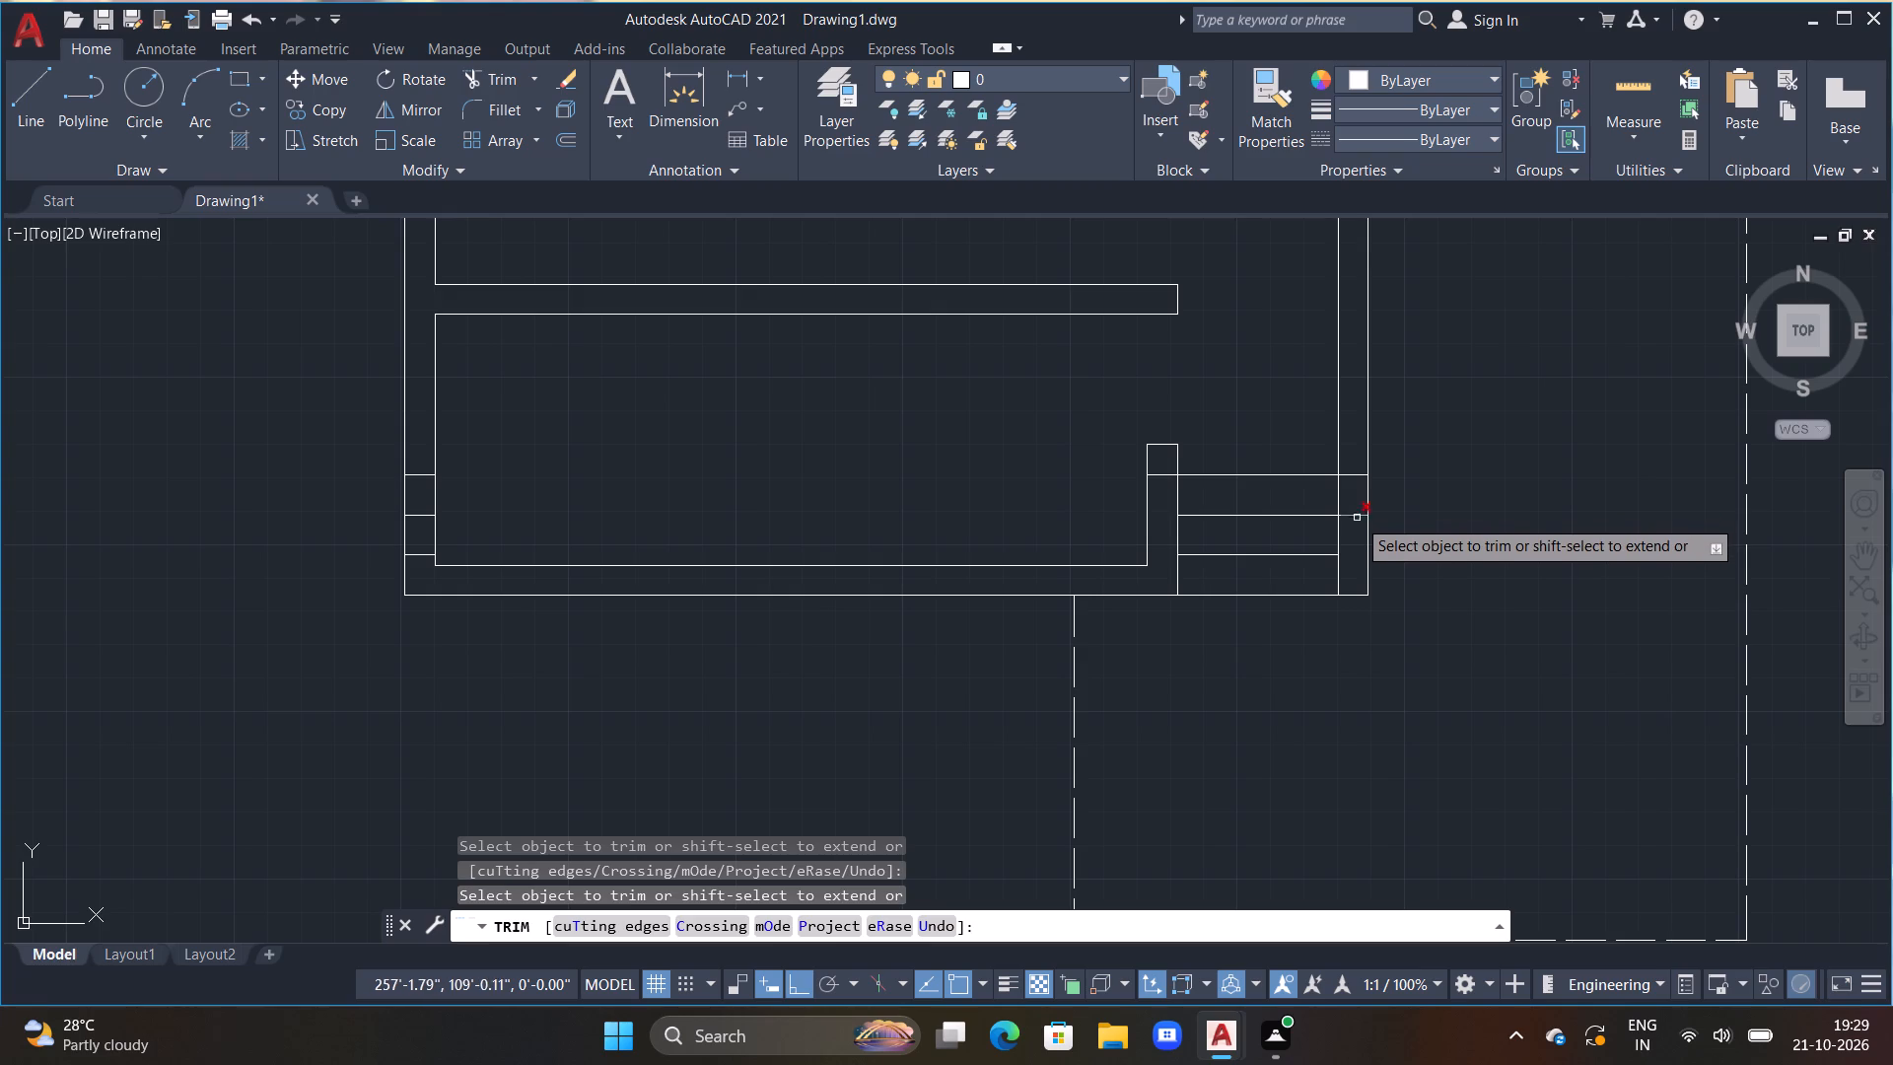
left_click(1357, 521)
left_click_drag(1351, 466, 1352, 458)
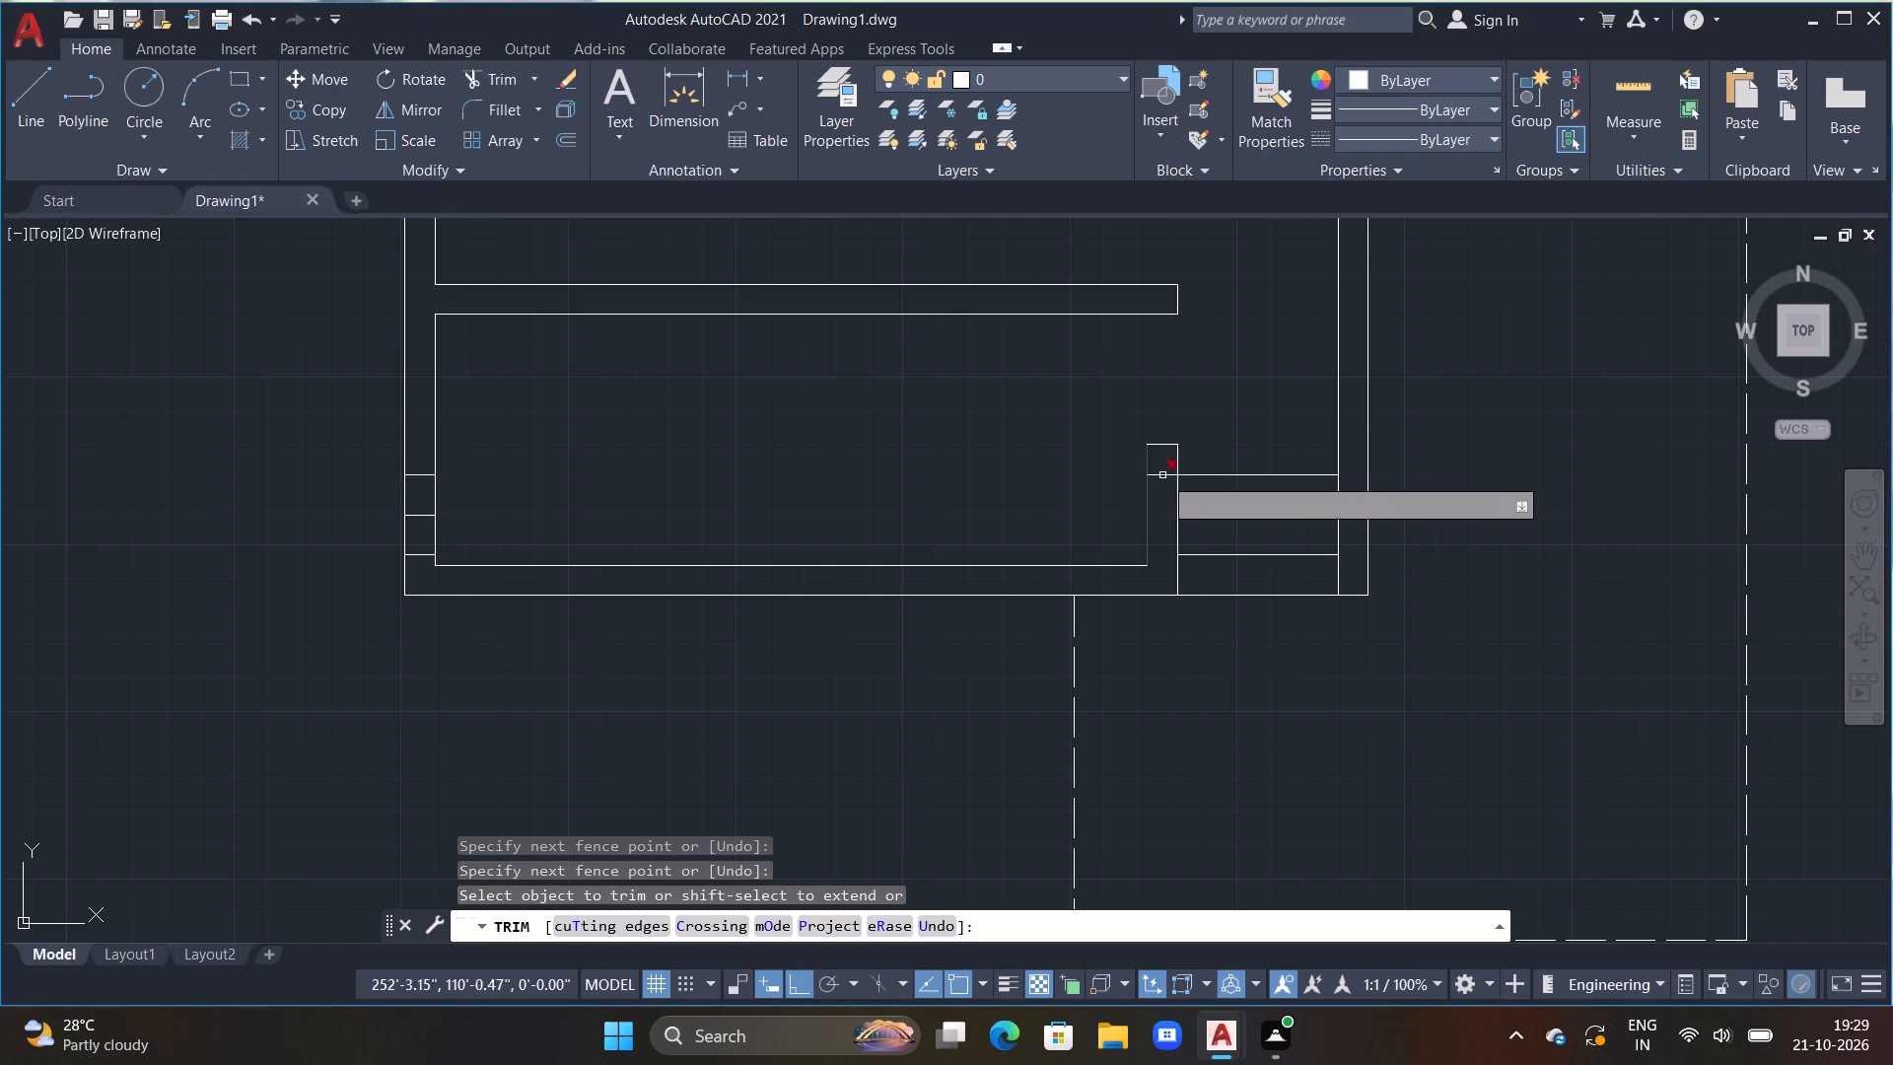
Trim away the short vertical partition's end above the uppermost step line.
left_click_drag(1191, 457, 1128, 459)
left_click(1156, 444)
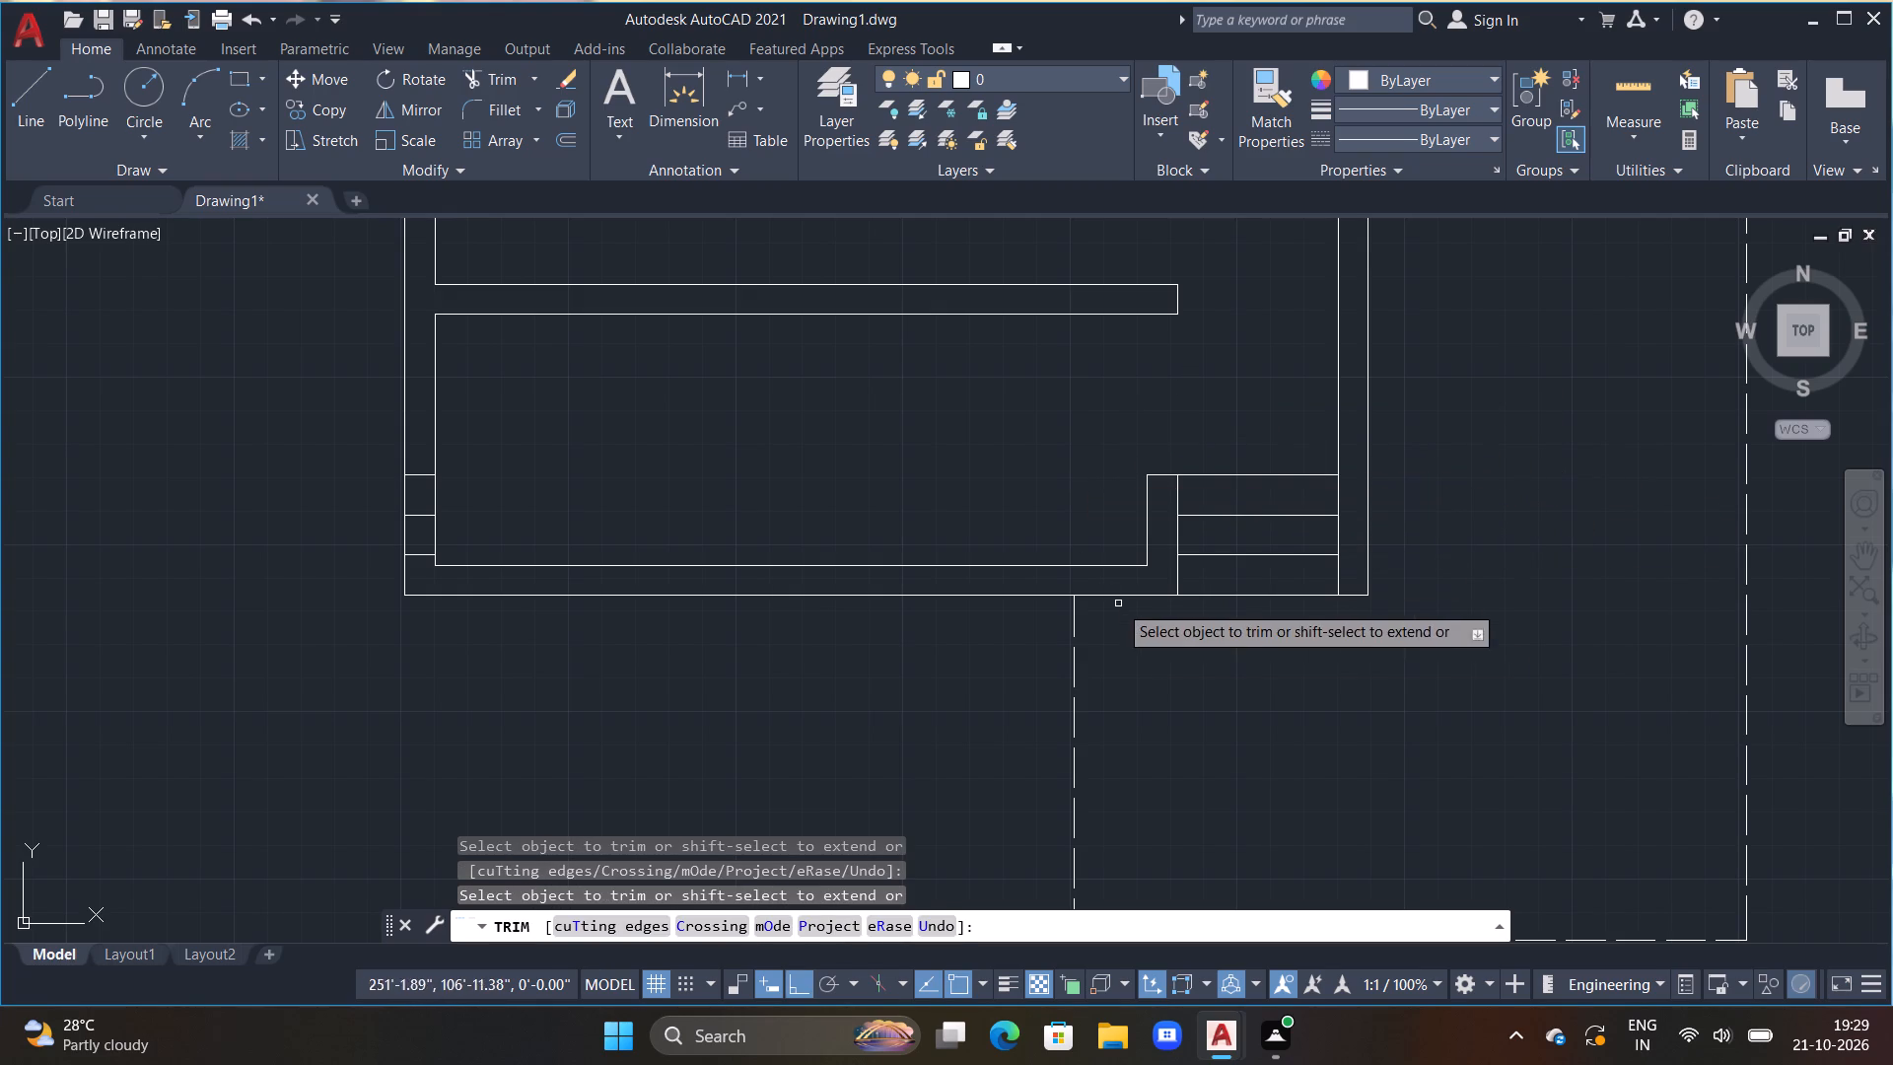
key("Escape")
Trim the three leftover step-line pieces inside the outer wall at the bottom room's far end from the steps.
scroll(1220, 670, "down", 1)
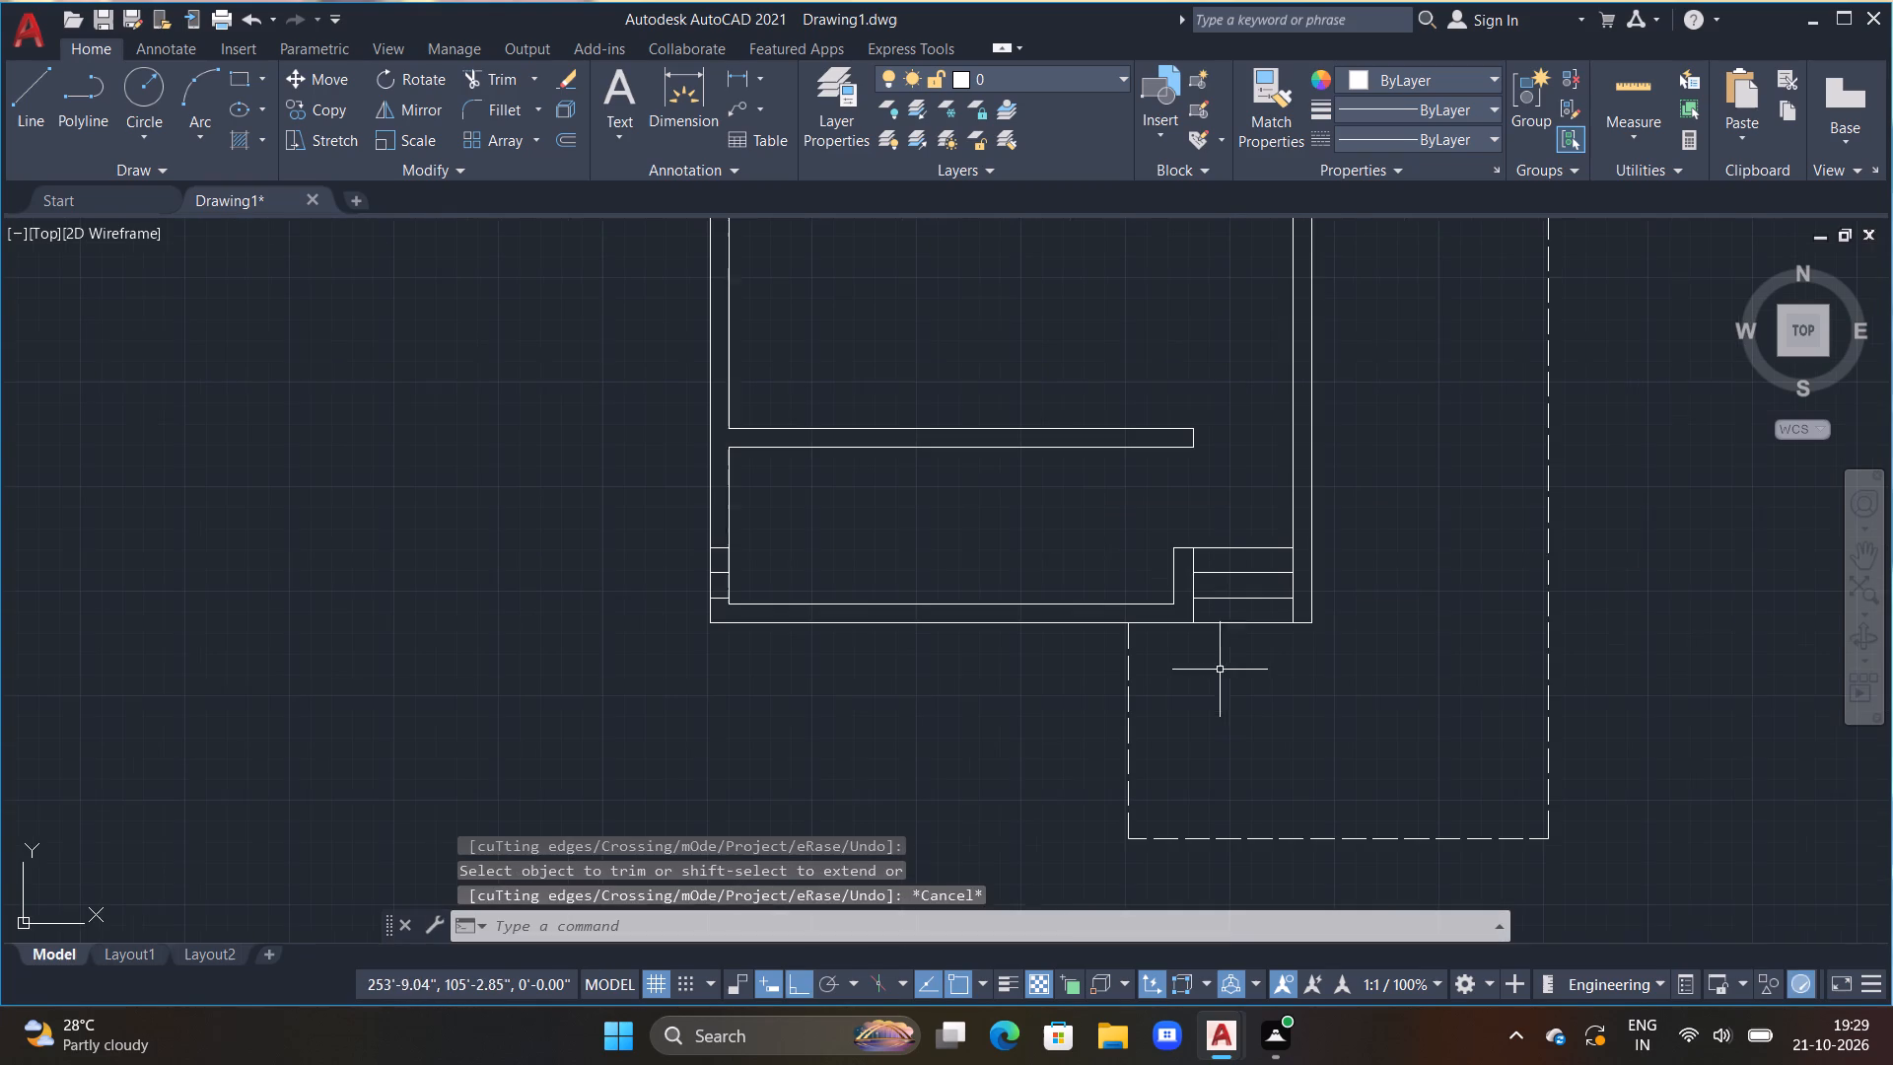
key("Escape")
key("Escape")
key("Escape")
key("Escape")
scroll(1237, 685, "down", 1)
middle_click_drag(1238, 684, 1238, 698)
key("Escape")
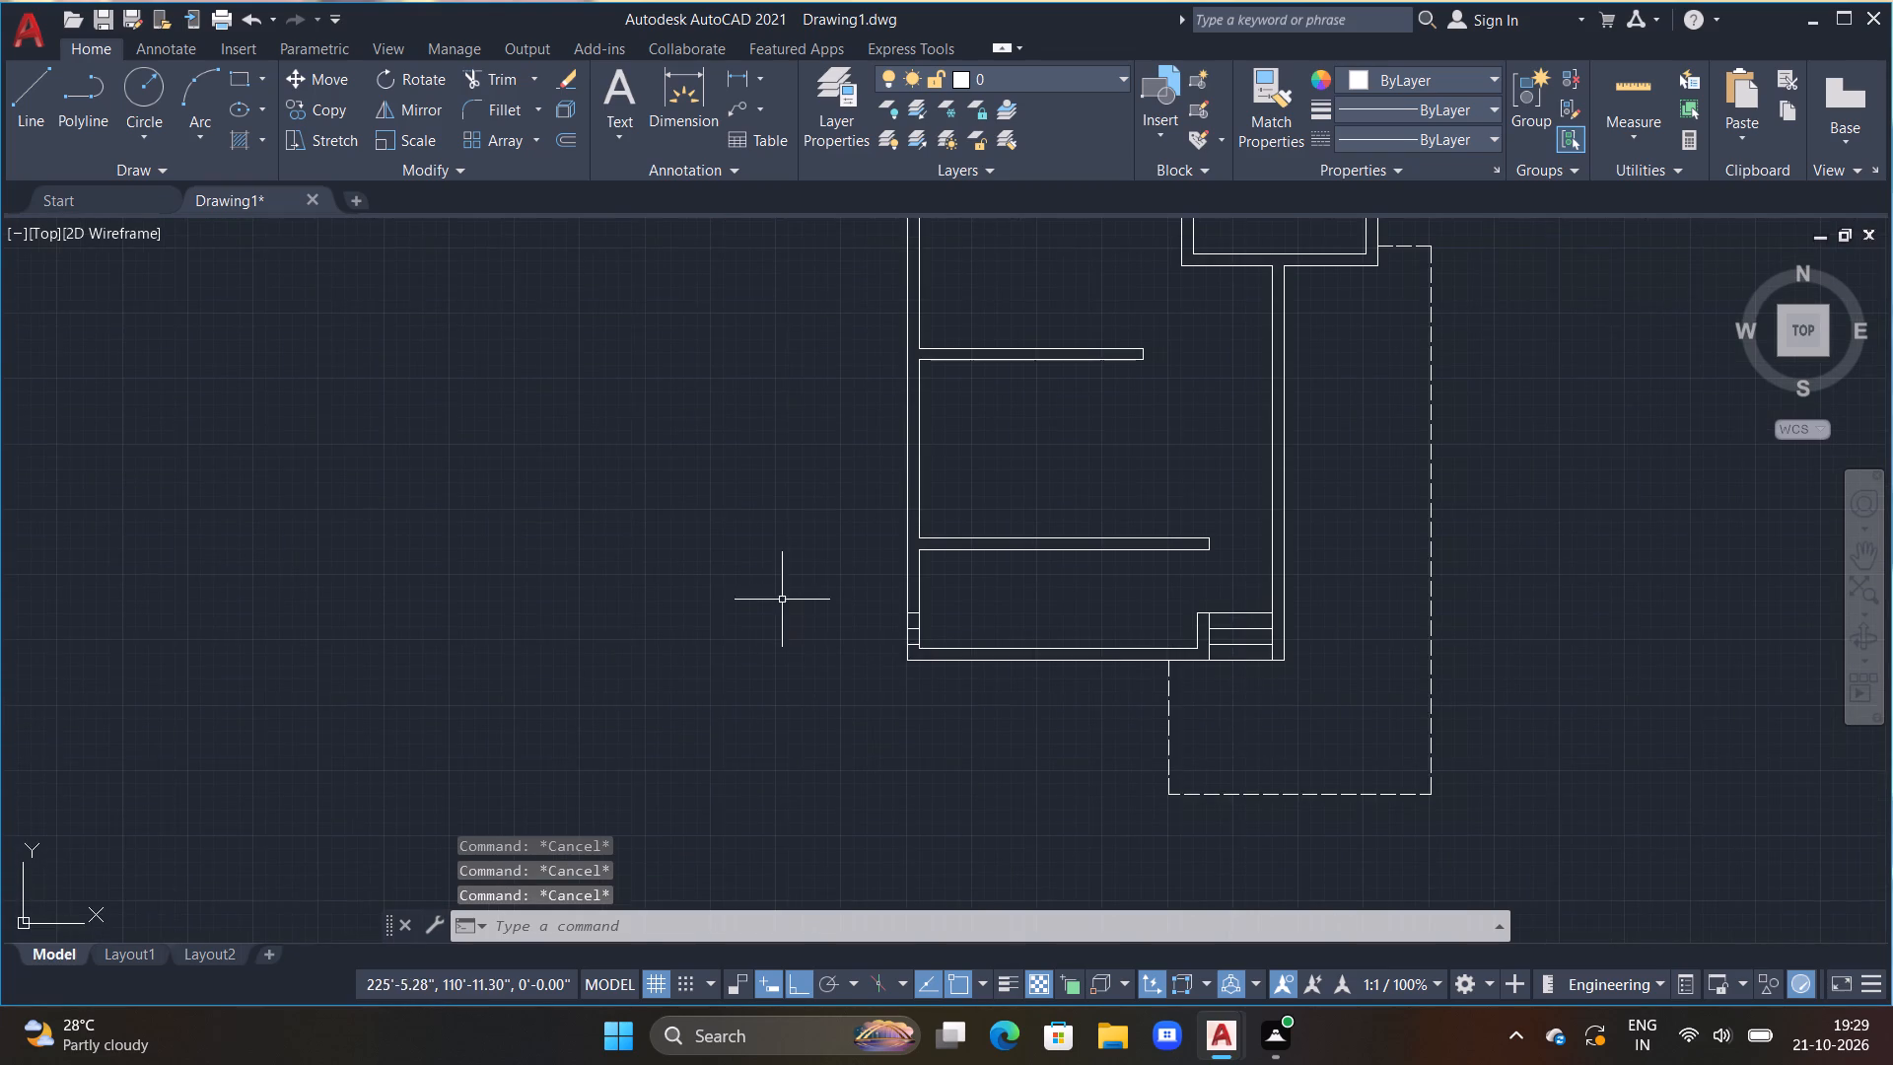
scroll(782, 599, "up", 2)
scroll(1095, 651, "up", 1)
middle_click_drag(1095, 650, 797, 566)
scroll(805, 570, "down", 1)
scroll(917, 603, "up", 1)
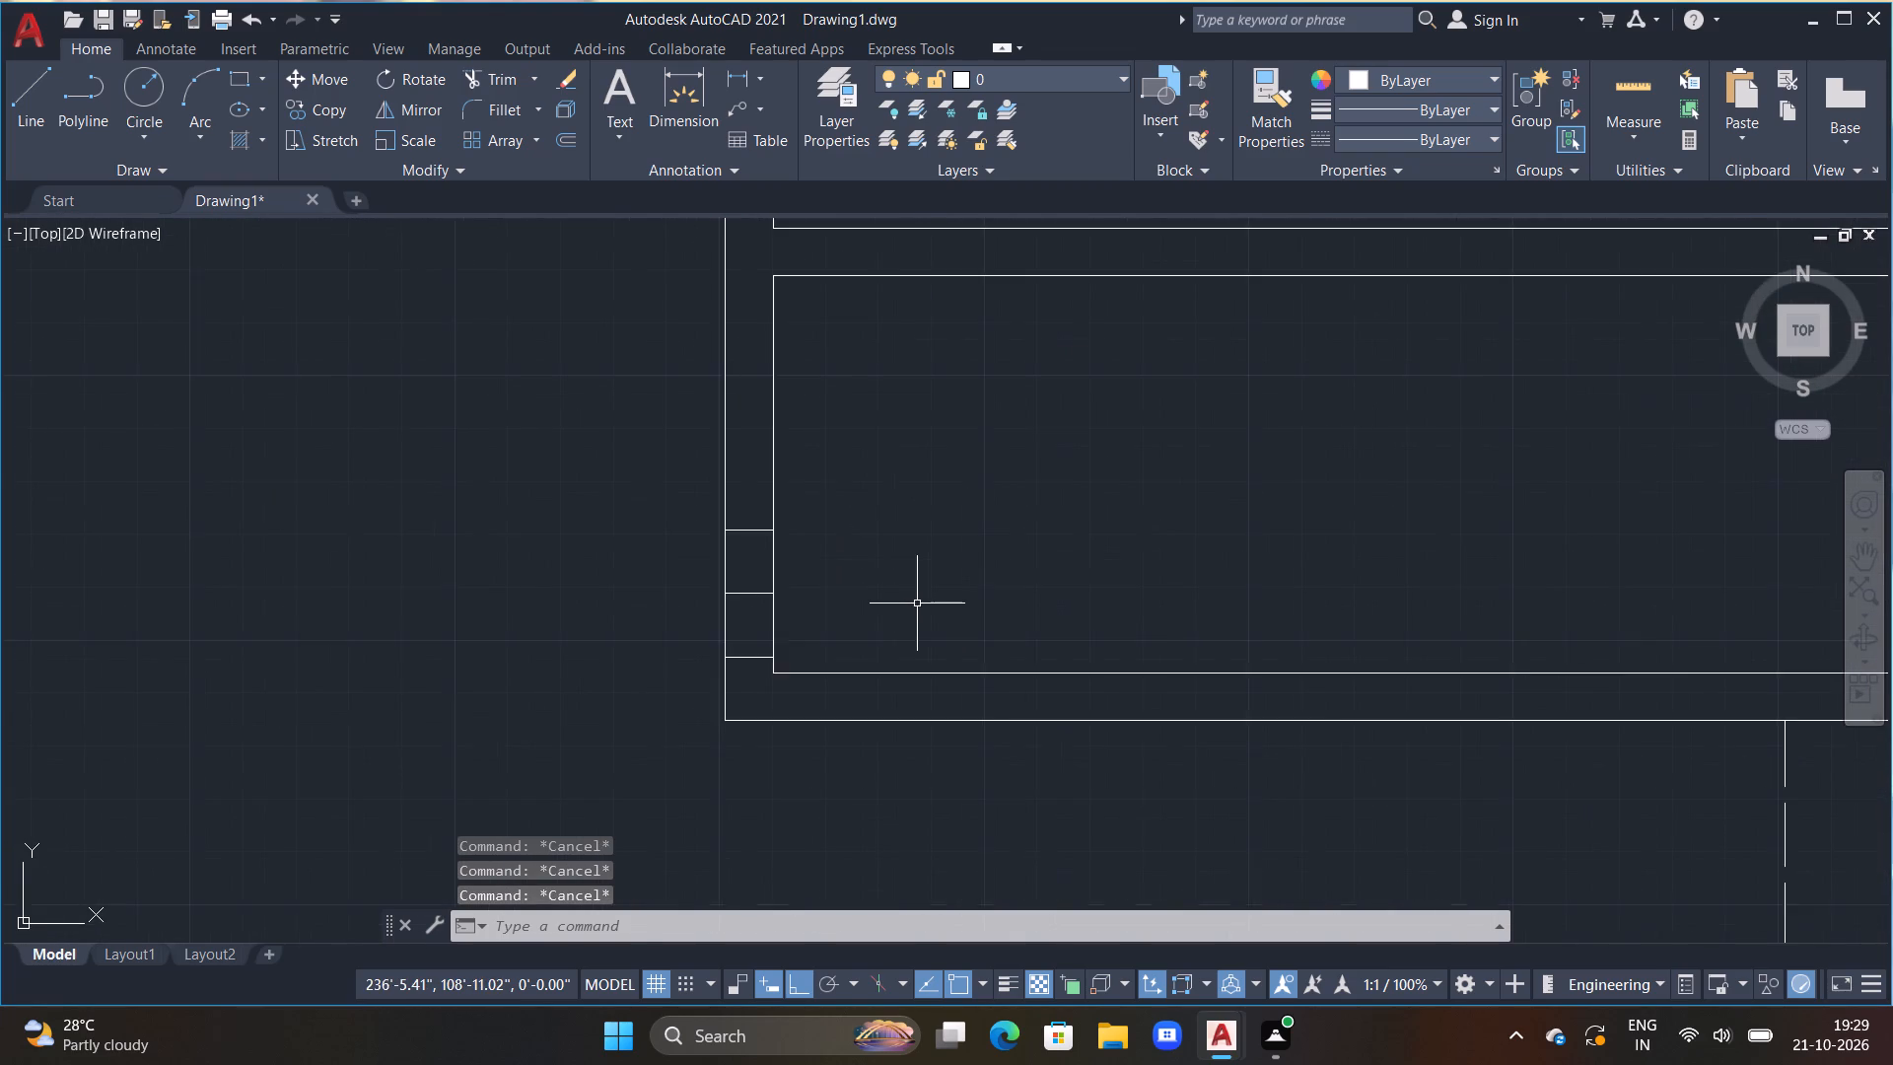
scroll(917, 603, "down", 1)
type("TR")
key("space")
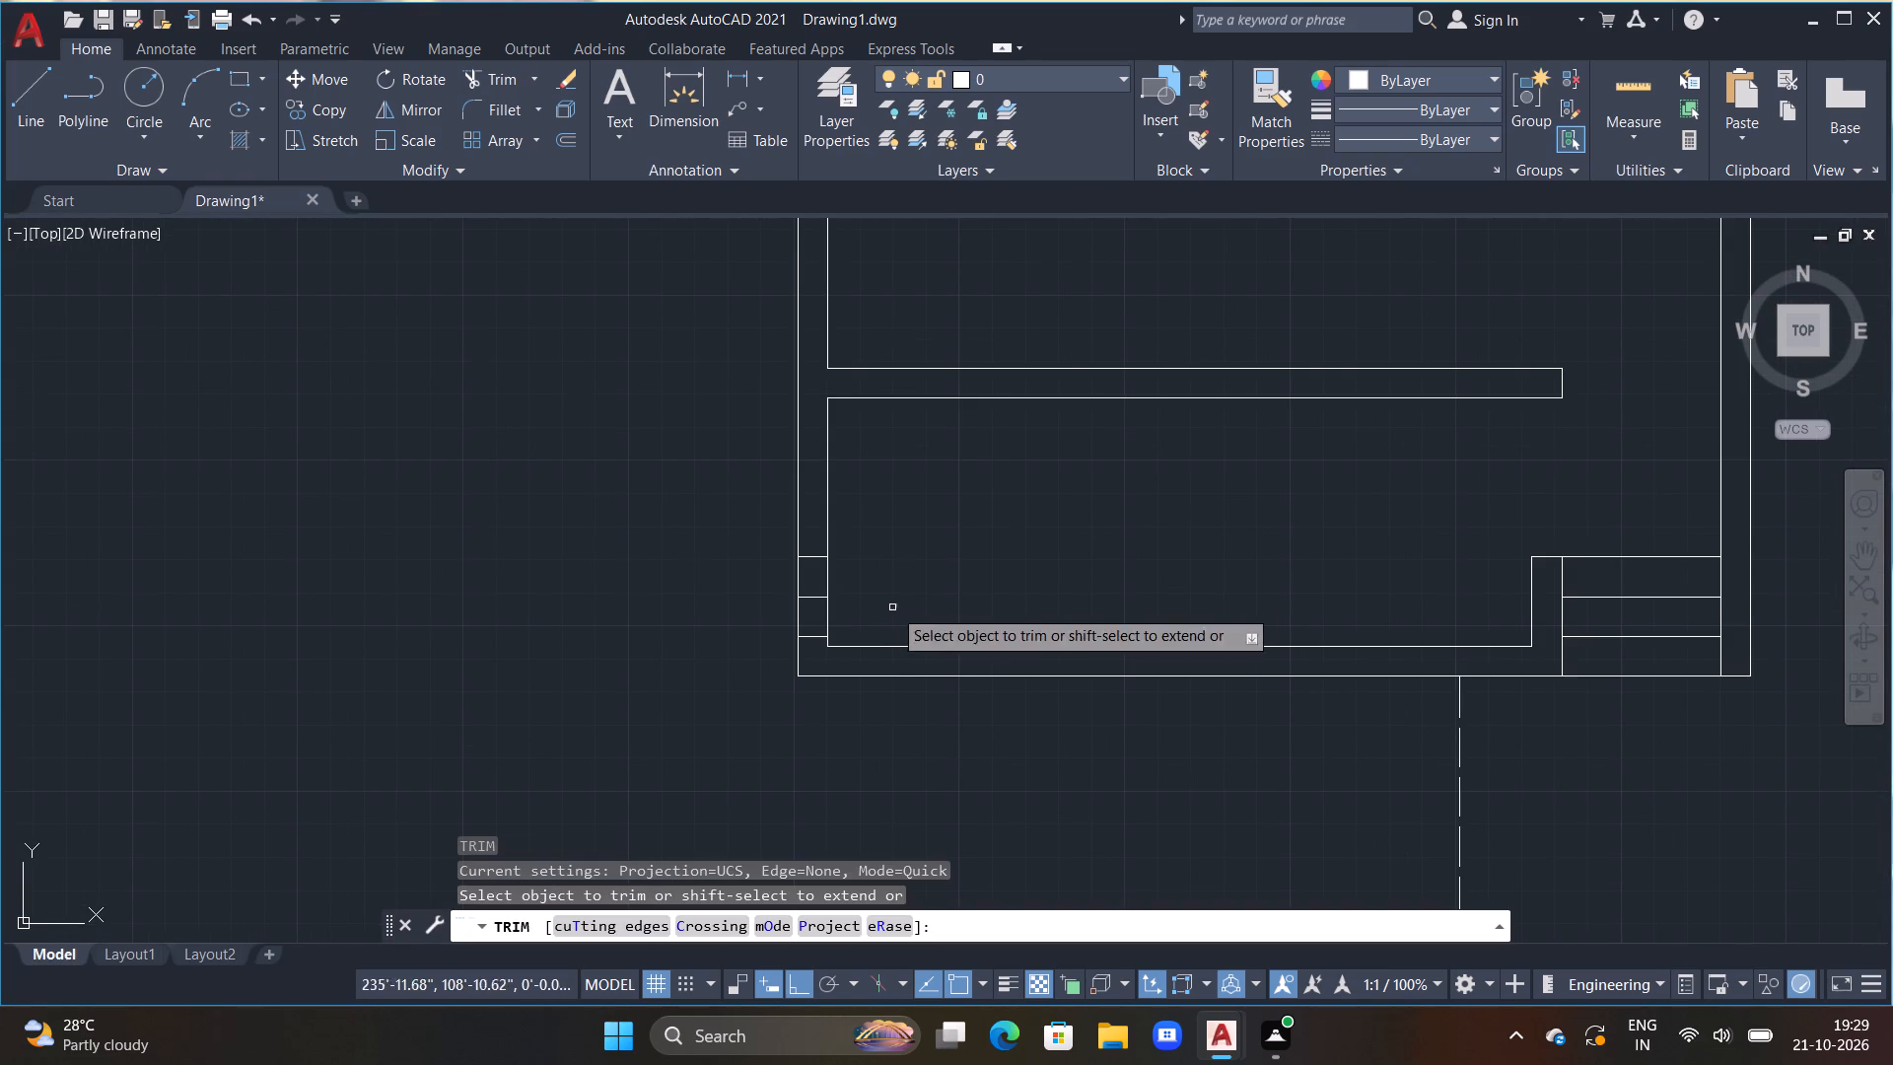
left_click_drag(812, 546, 816, 629)
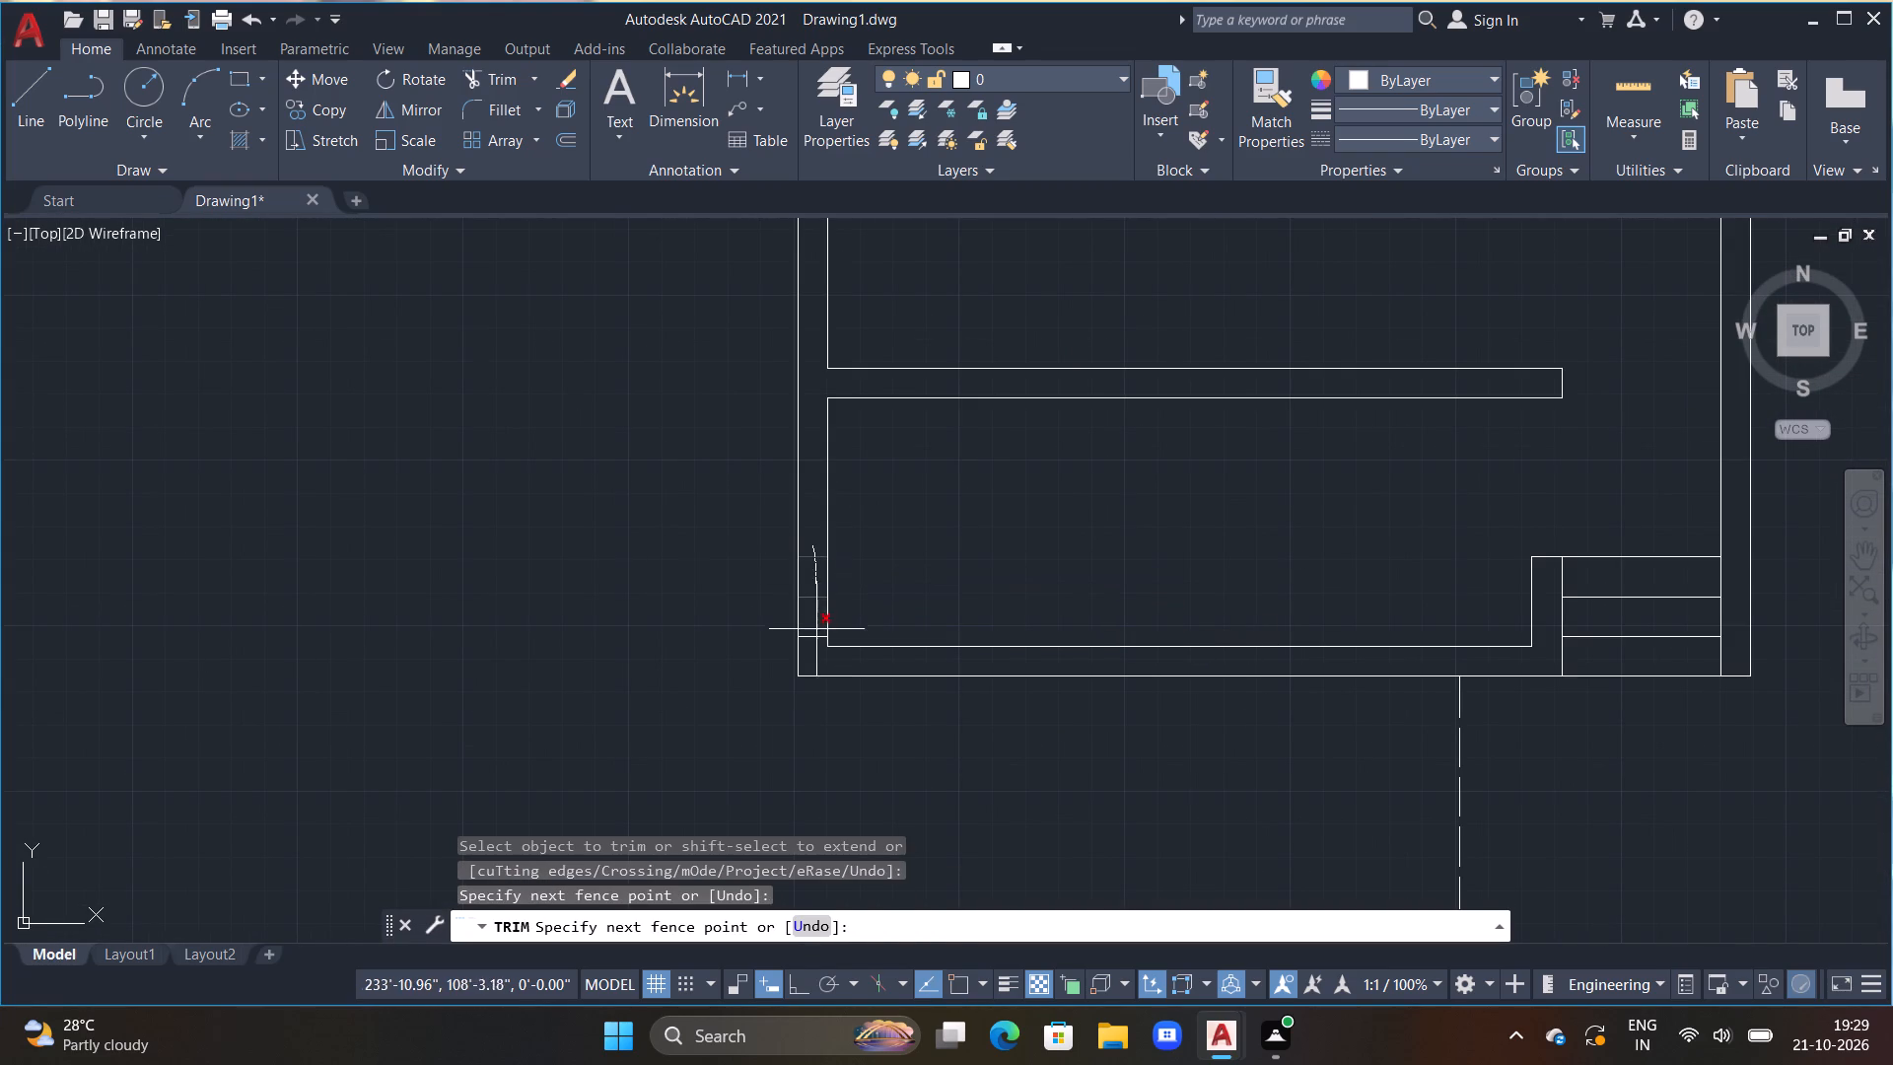
left_click_drag(816, 629, 814, 650)
key("Escape")
Examine the floor plan from the bottom steps up through the partitions and openings to the top rooms.
scroll(890, 563, "down", 1)
middle_click_drag(961, 525, 885, 644)
key("Escape")
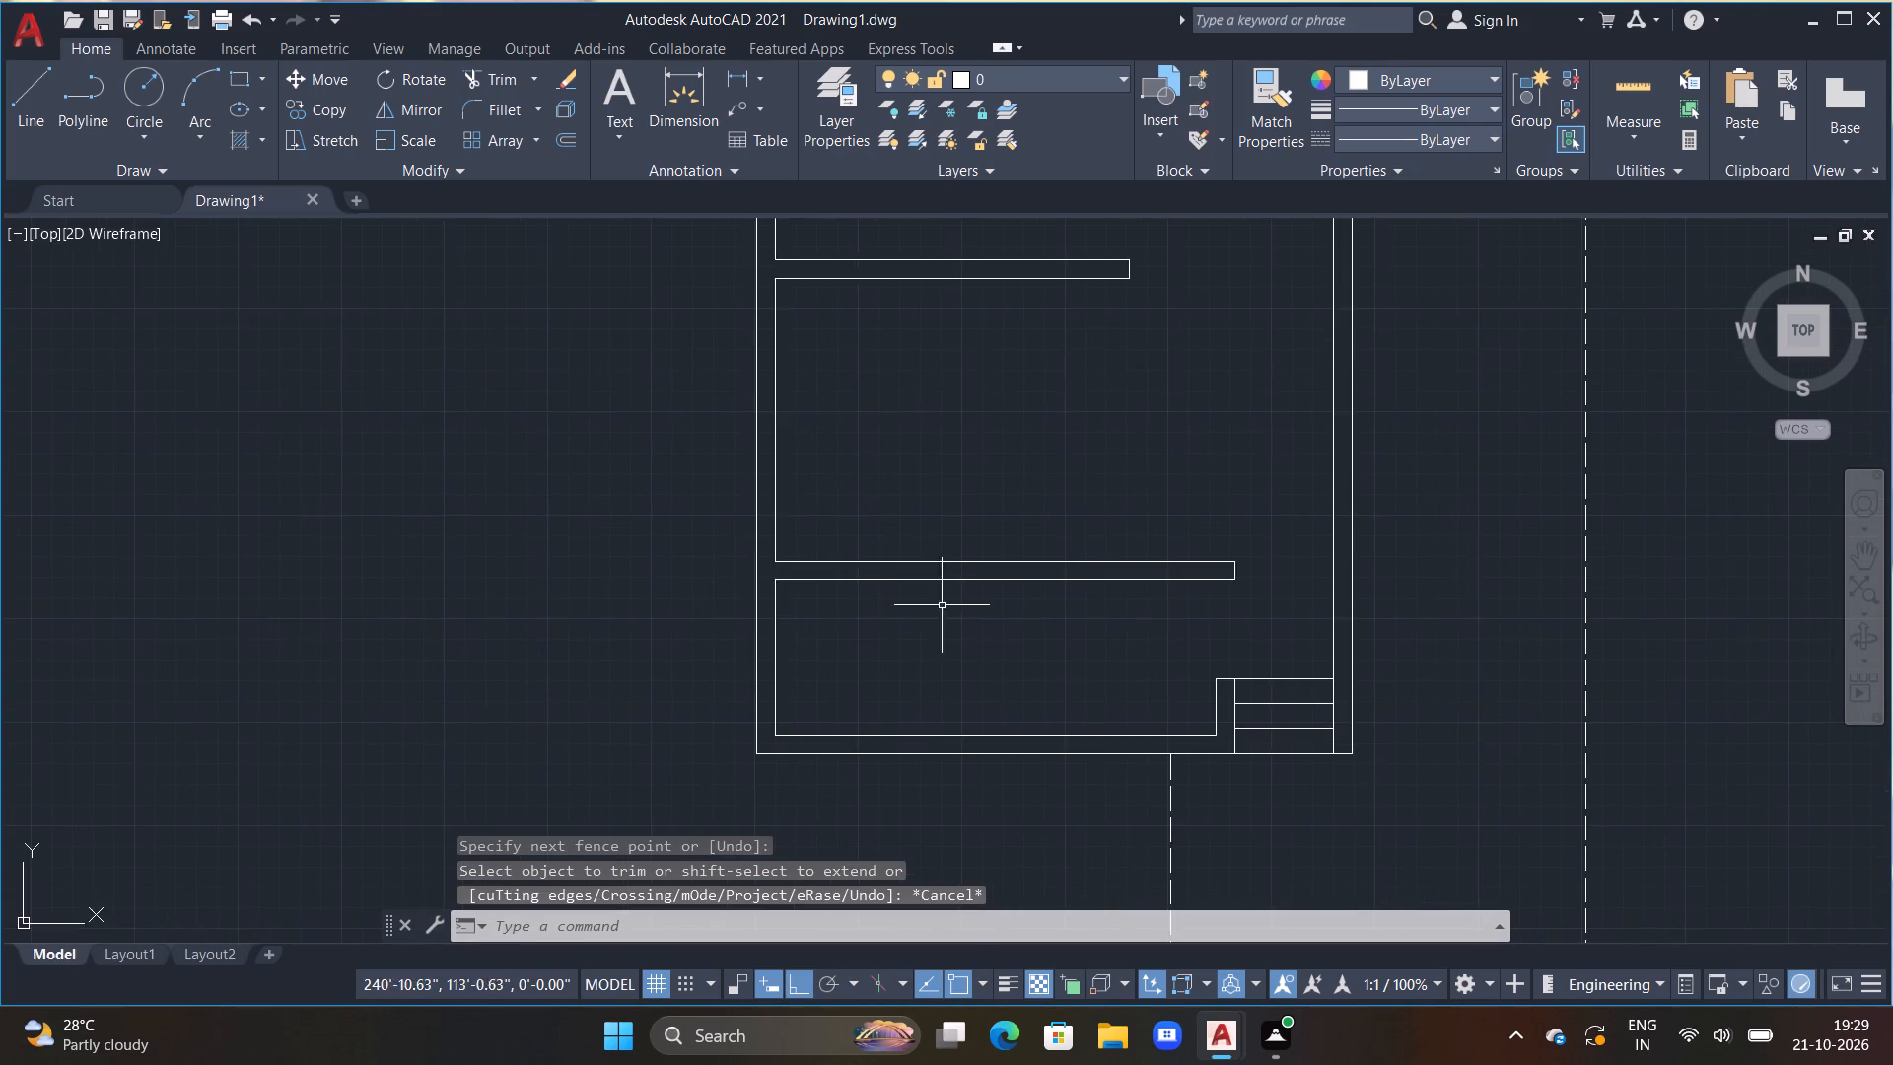
key("Escape")
scroll(994, 602, "down", 1)
key("Escape")
middle_click_drag(1113, 567, 1086, 686)
middle_click_drag(1131, 484, 1132, 485)
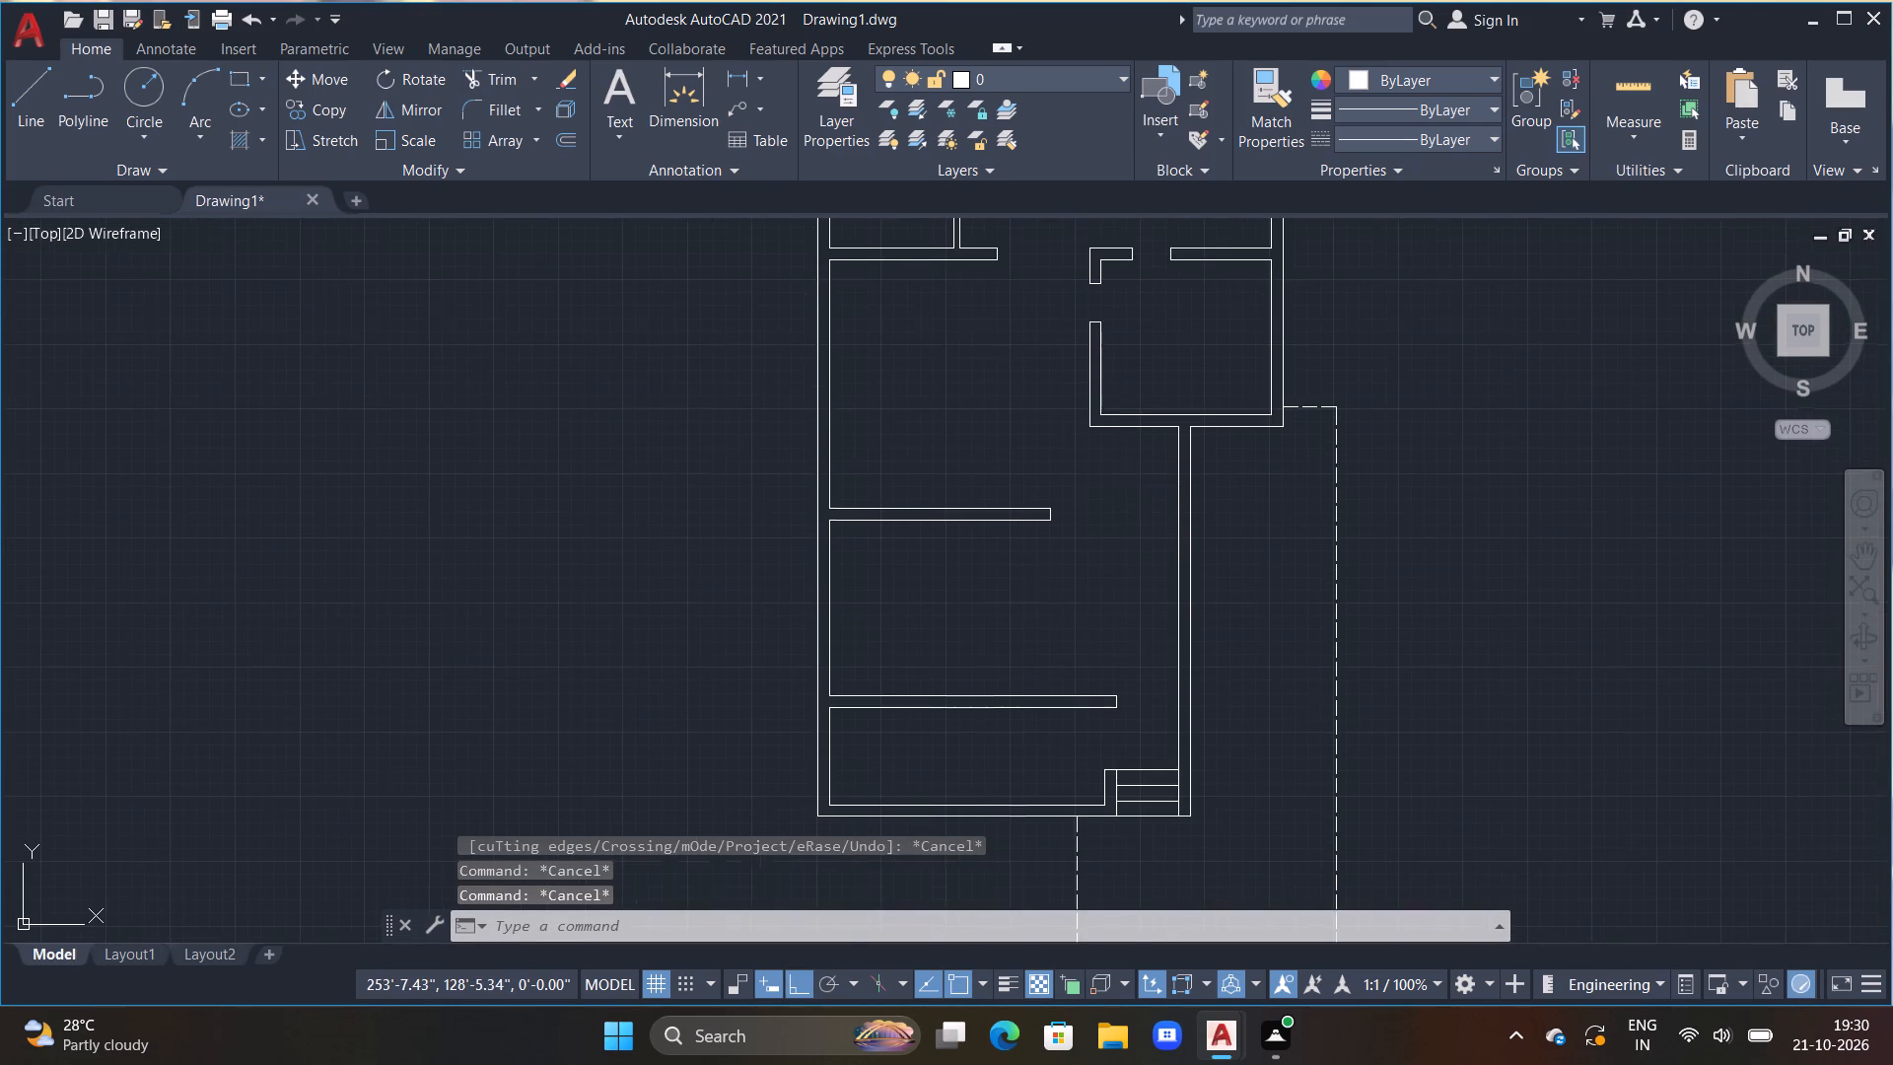
middle_click_drag(1132, 485, 1167, 664)
scroll(883, 729, "up", 1)
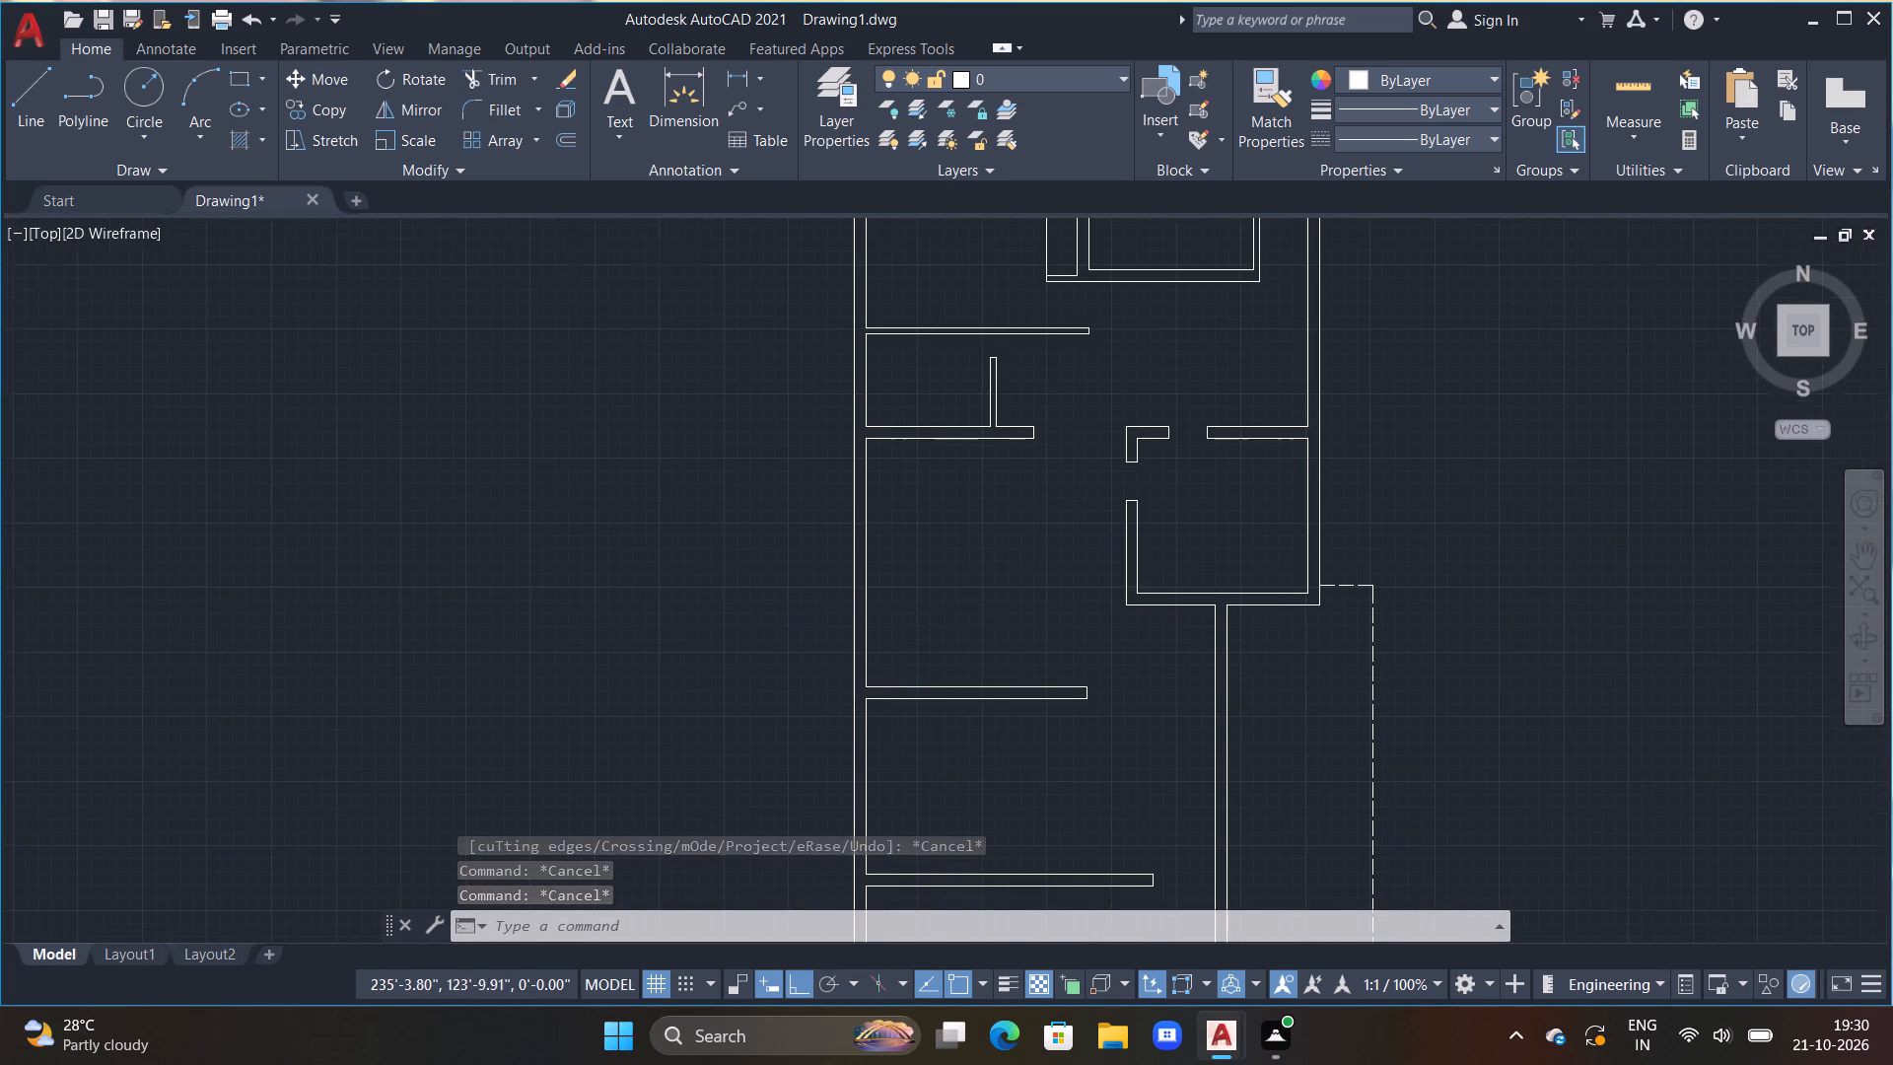
scroll(960, 633, "down", 1)
middle_click_drag(953, 775, 936, 596)
key("Escape")
key("Escape")
scroll(935, 701, "up", 1)
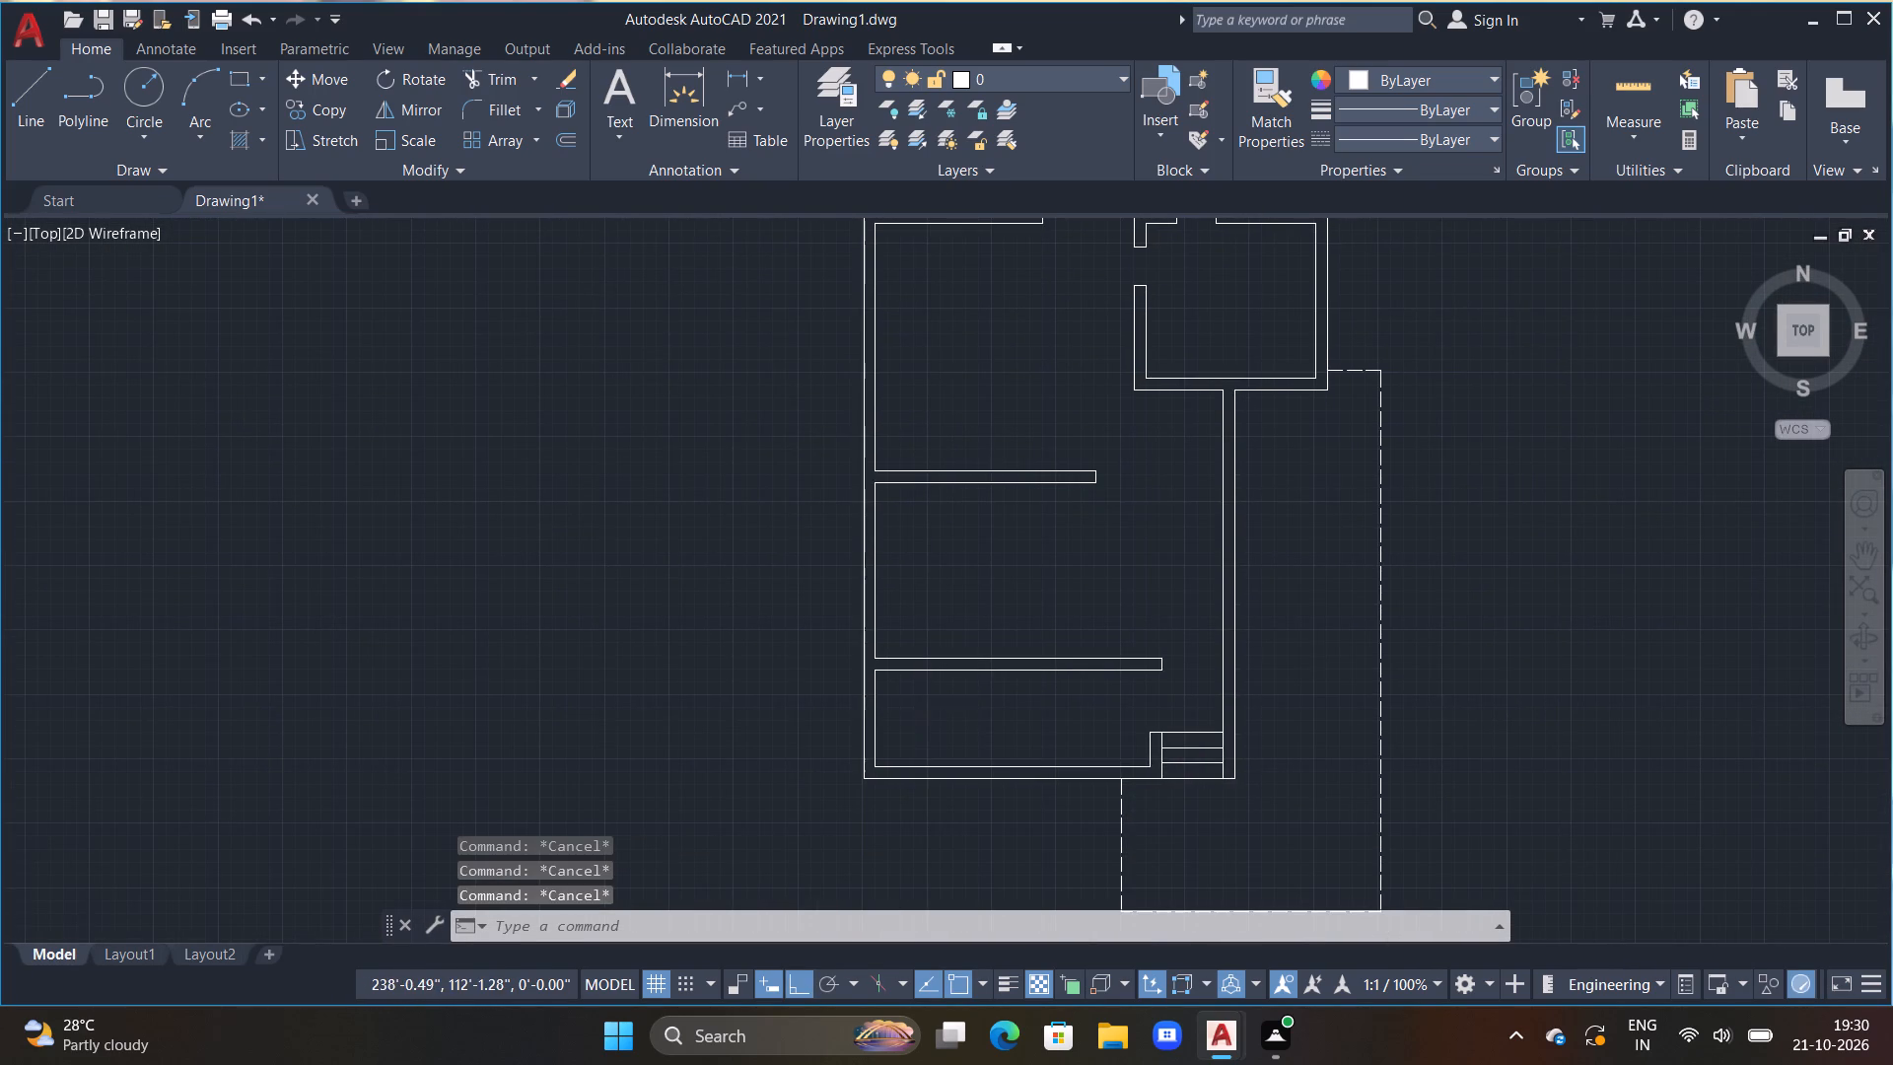
scroll(935, 701, "up", 1)
middle_click_drag(964, 659, 899, 592)
middle_click_drag(980, 592, 900, 590)
key("Escape")
key("Escape")
key("Escape")
key("Escape")
key("Escape")
key("Escape")
key("Escape")
key("Escape")
key("Escape")
key("Escape")
key("Escape")
key("Escape")
key("Escape")
key("Escape")
key("Escape")
key("Escape")
key("Escape")
key("Escape")
key("Escape")
key("Escape")
key("Escape")
scroll(1131, 609, "down", 1)
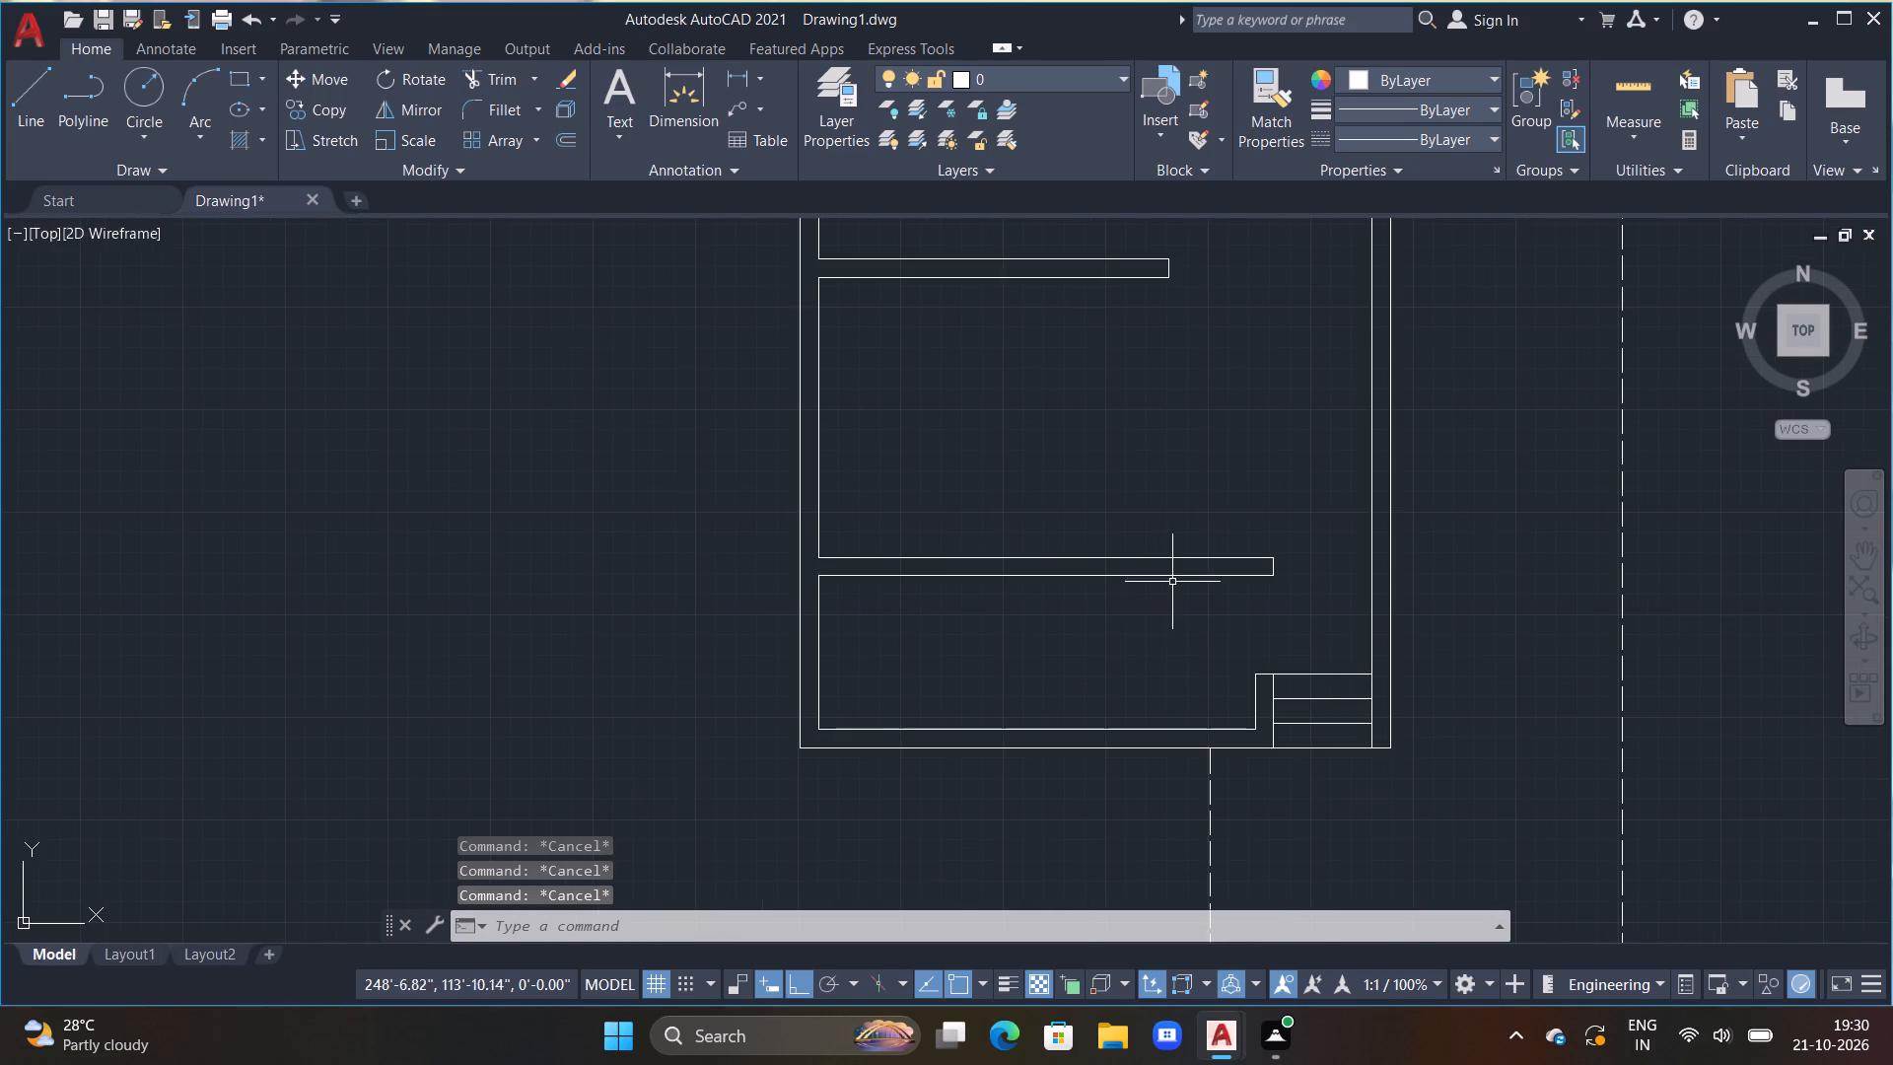
scroll(1172, 582, "down", 1)
middle_click_drag(1172, 503, 1071, 678)
middle_click_drag(1067, 586, 1048, 678)
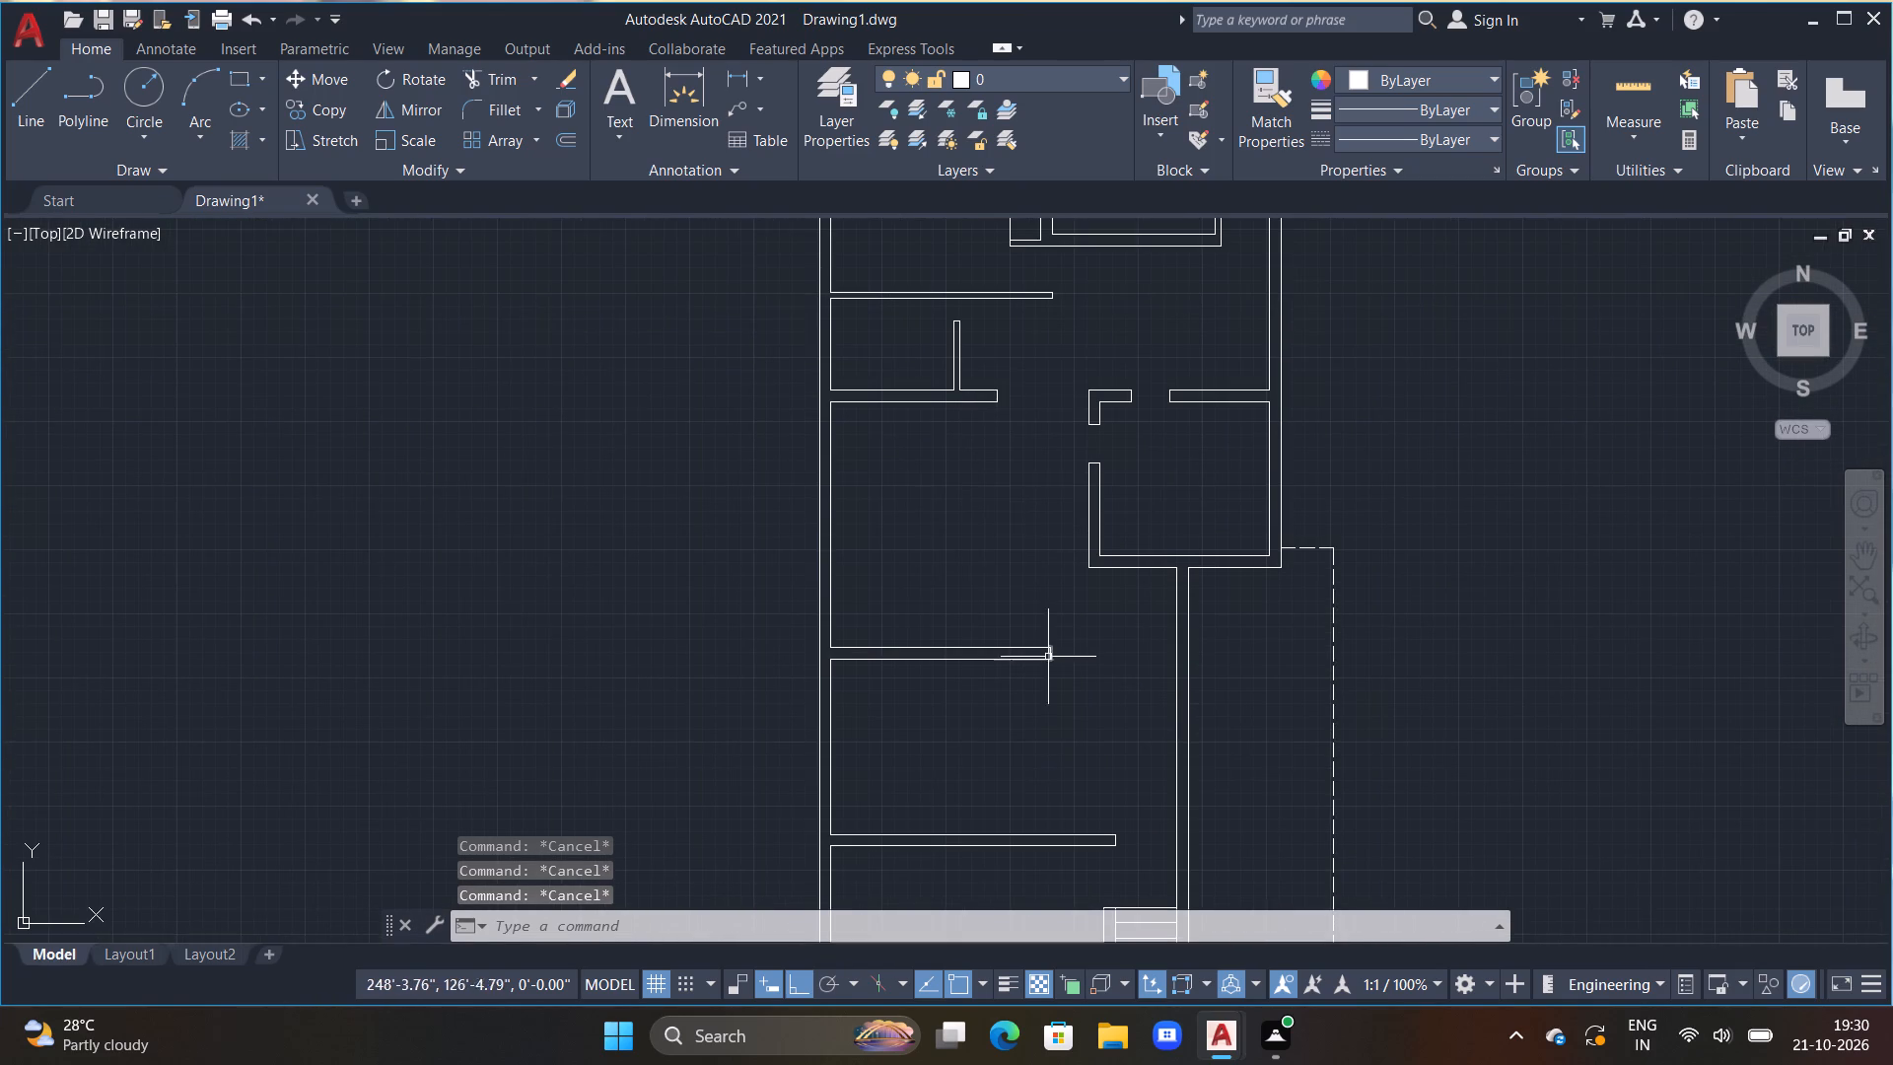
middle_click_drag(1035, 405, 1041, 667)
middle_click_drag(958, 513, 969, 666)
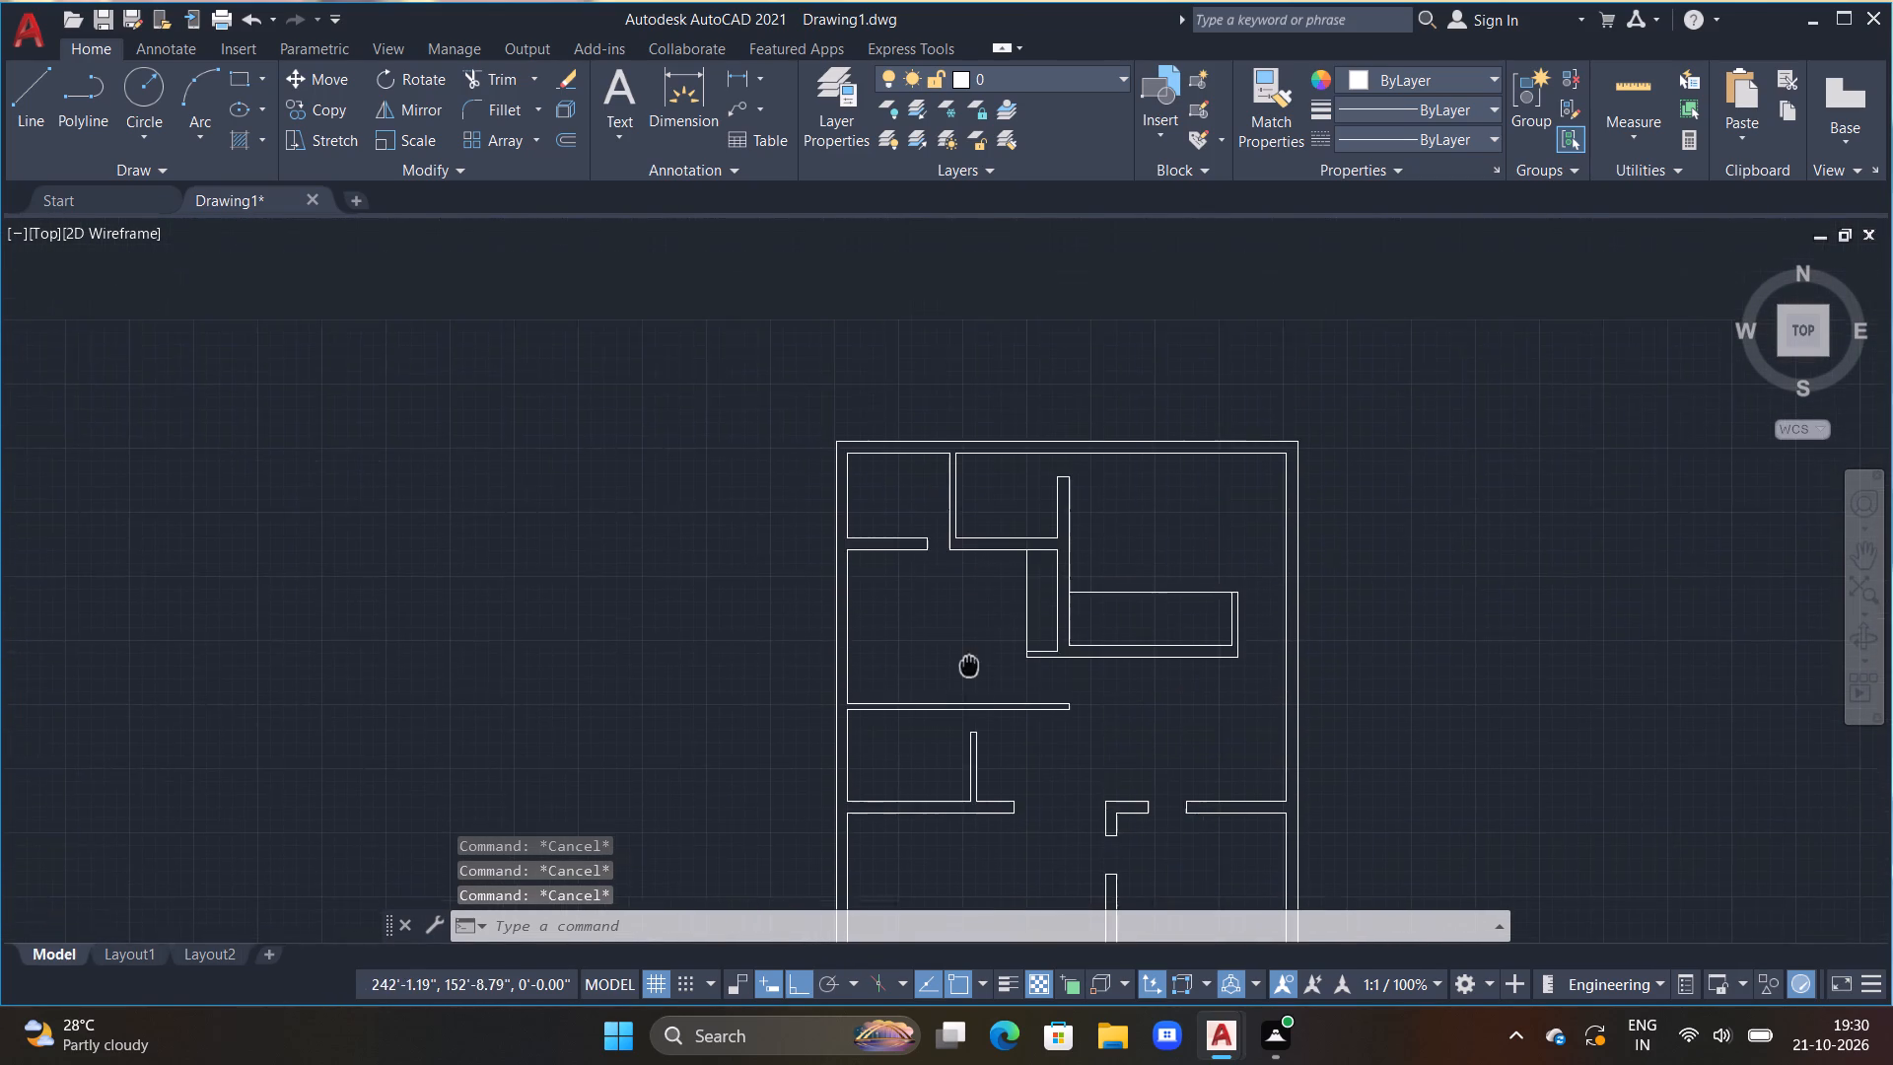
middle_click_drag(969, 666, 969, 667)
scroll(901, 508, "up", 2)
middle_click_drag(910, 530, 952, 617)
key("Escape")
key("Escape")
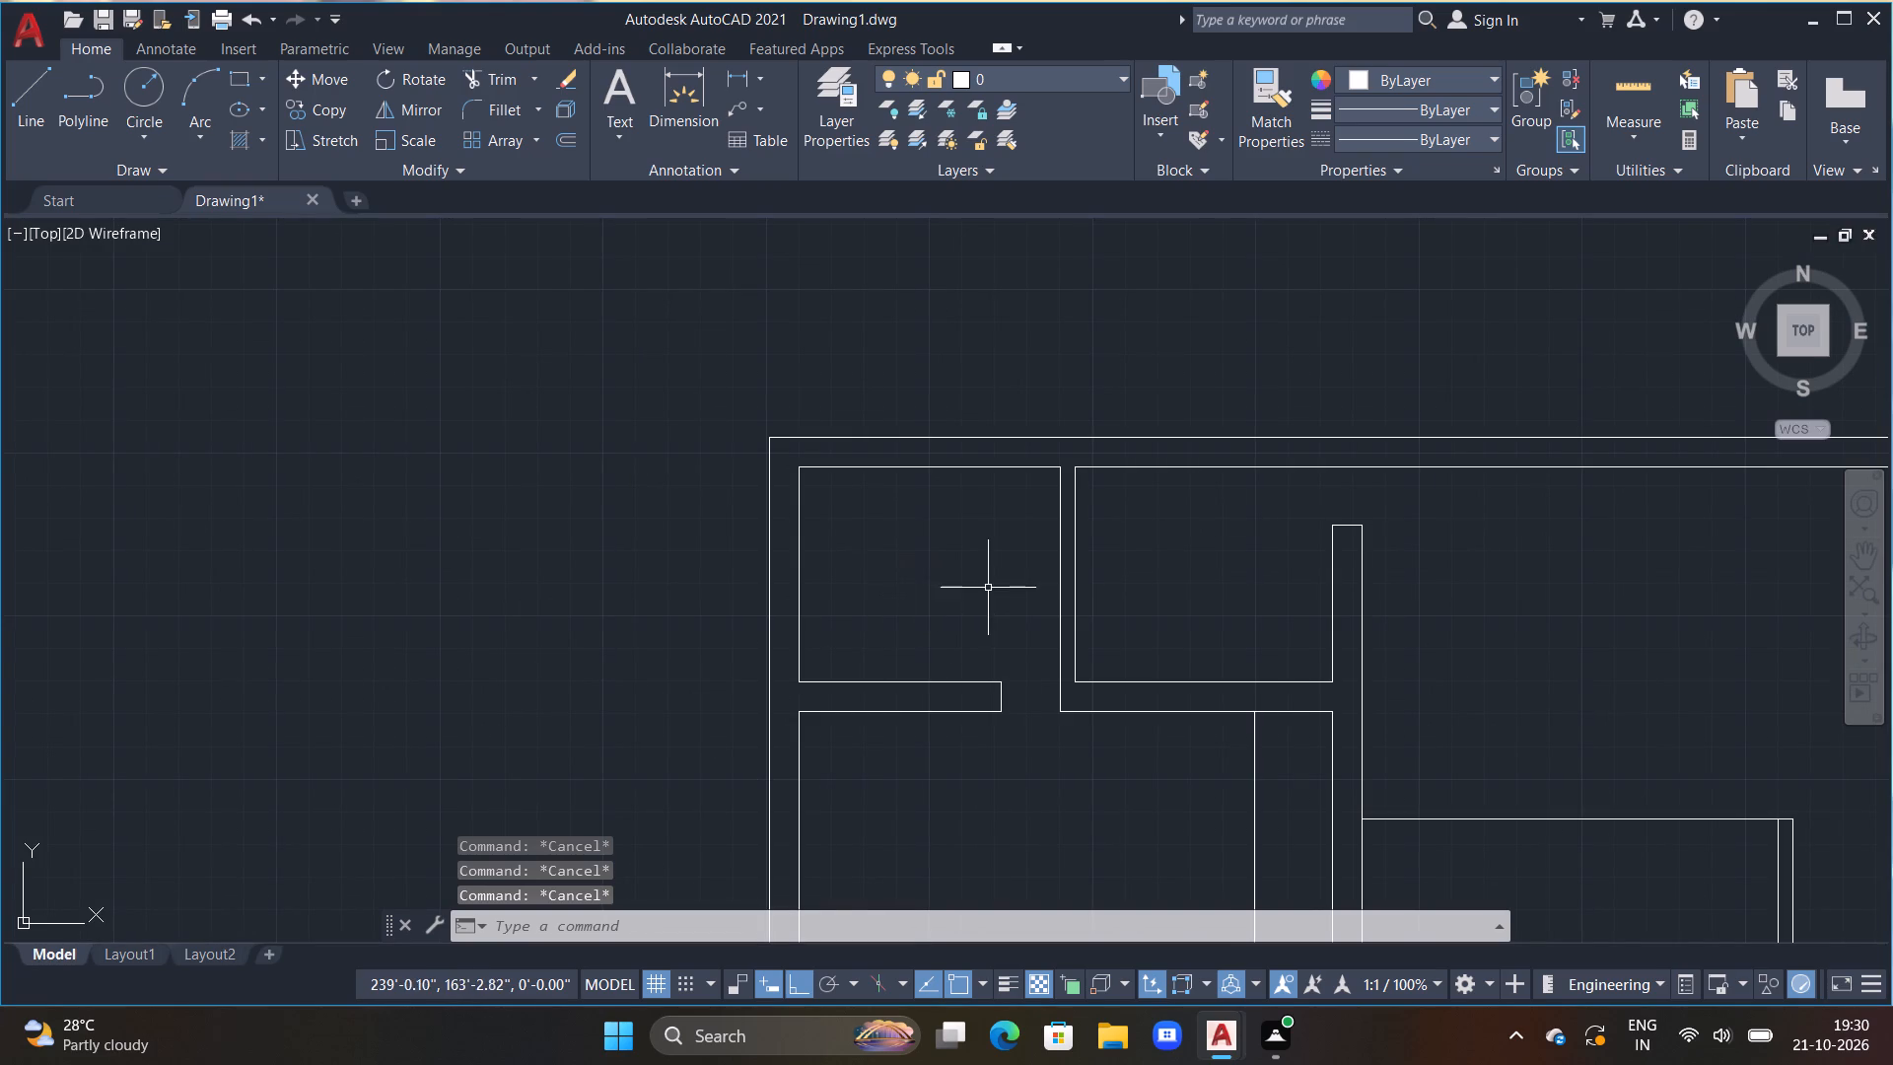
key("Escape")
scroll(988, 589, "down", 1)
middle_click_drag(988, 589, 916, 490)
scroll(927, 504, "up", 1)
scroll(973, 603, "down", 1)
middle_click_drag(1012, 645, 1014, 623)
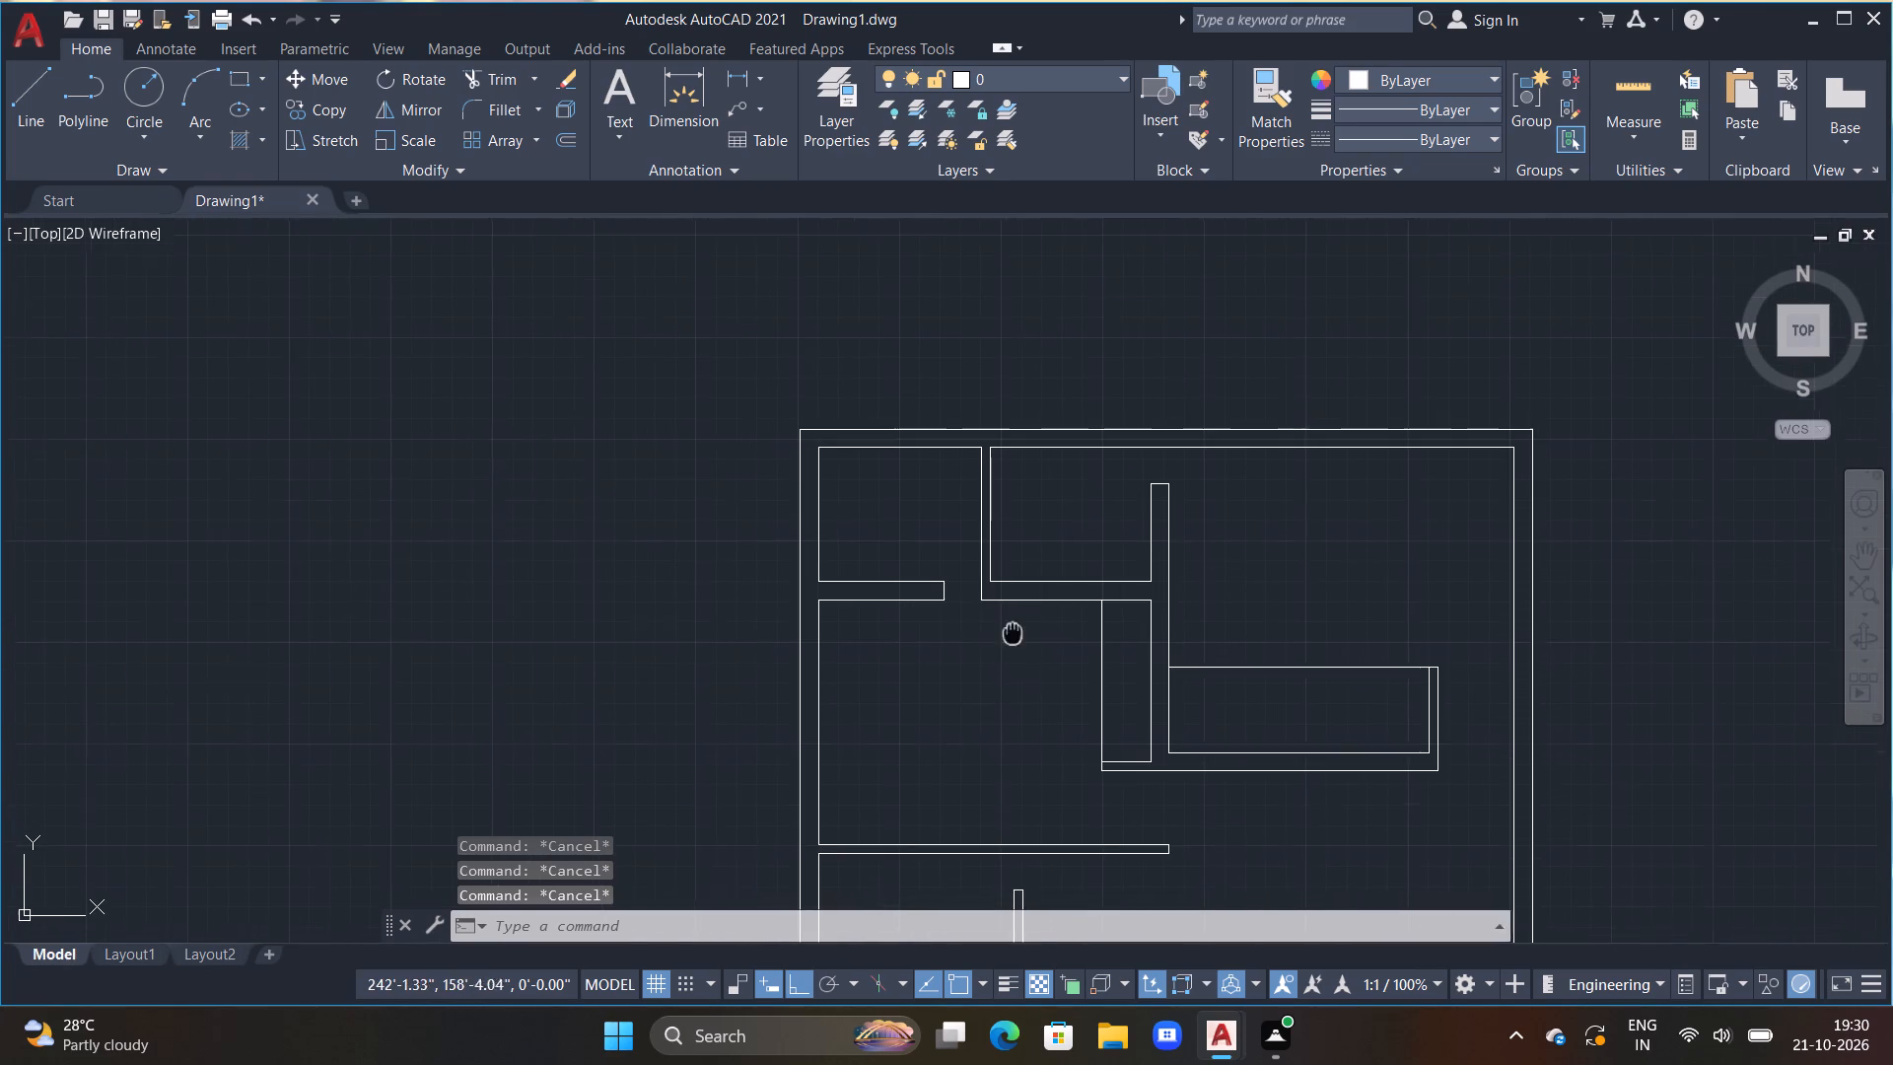
middle_click_drag(1014, 623, 1029, 538)
scroll(1028, 547, "up", 1)
scroll(1026, 578, "down", 1)
middle_click_drag(1083, 613, 855, 566)
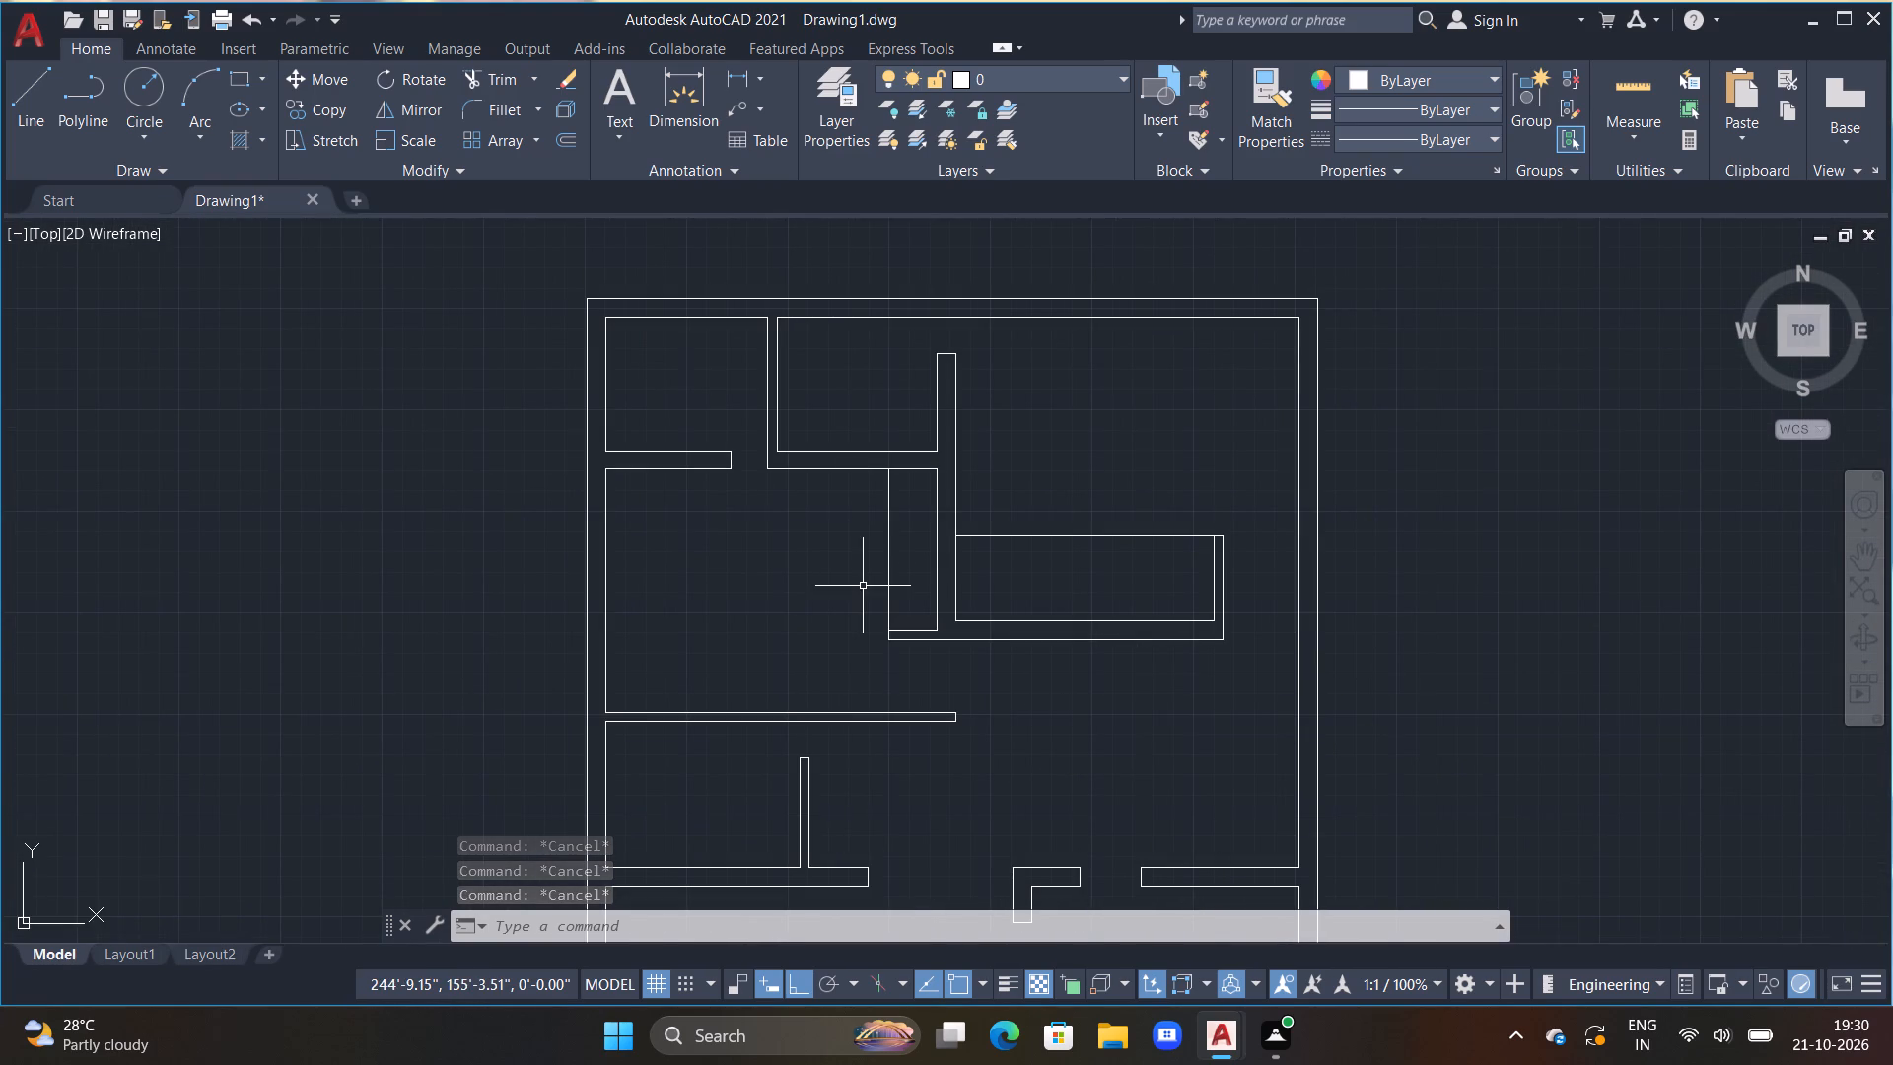
middle_click_drag(759, 595, 867, 457)
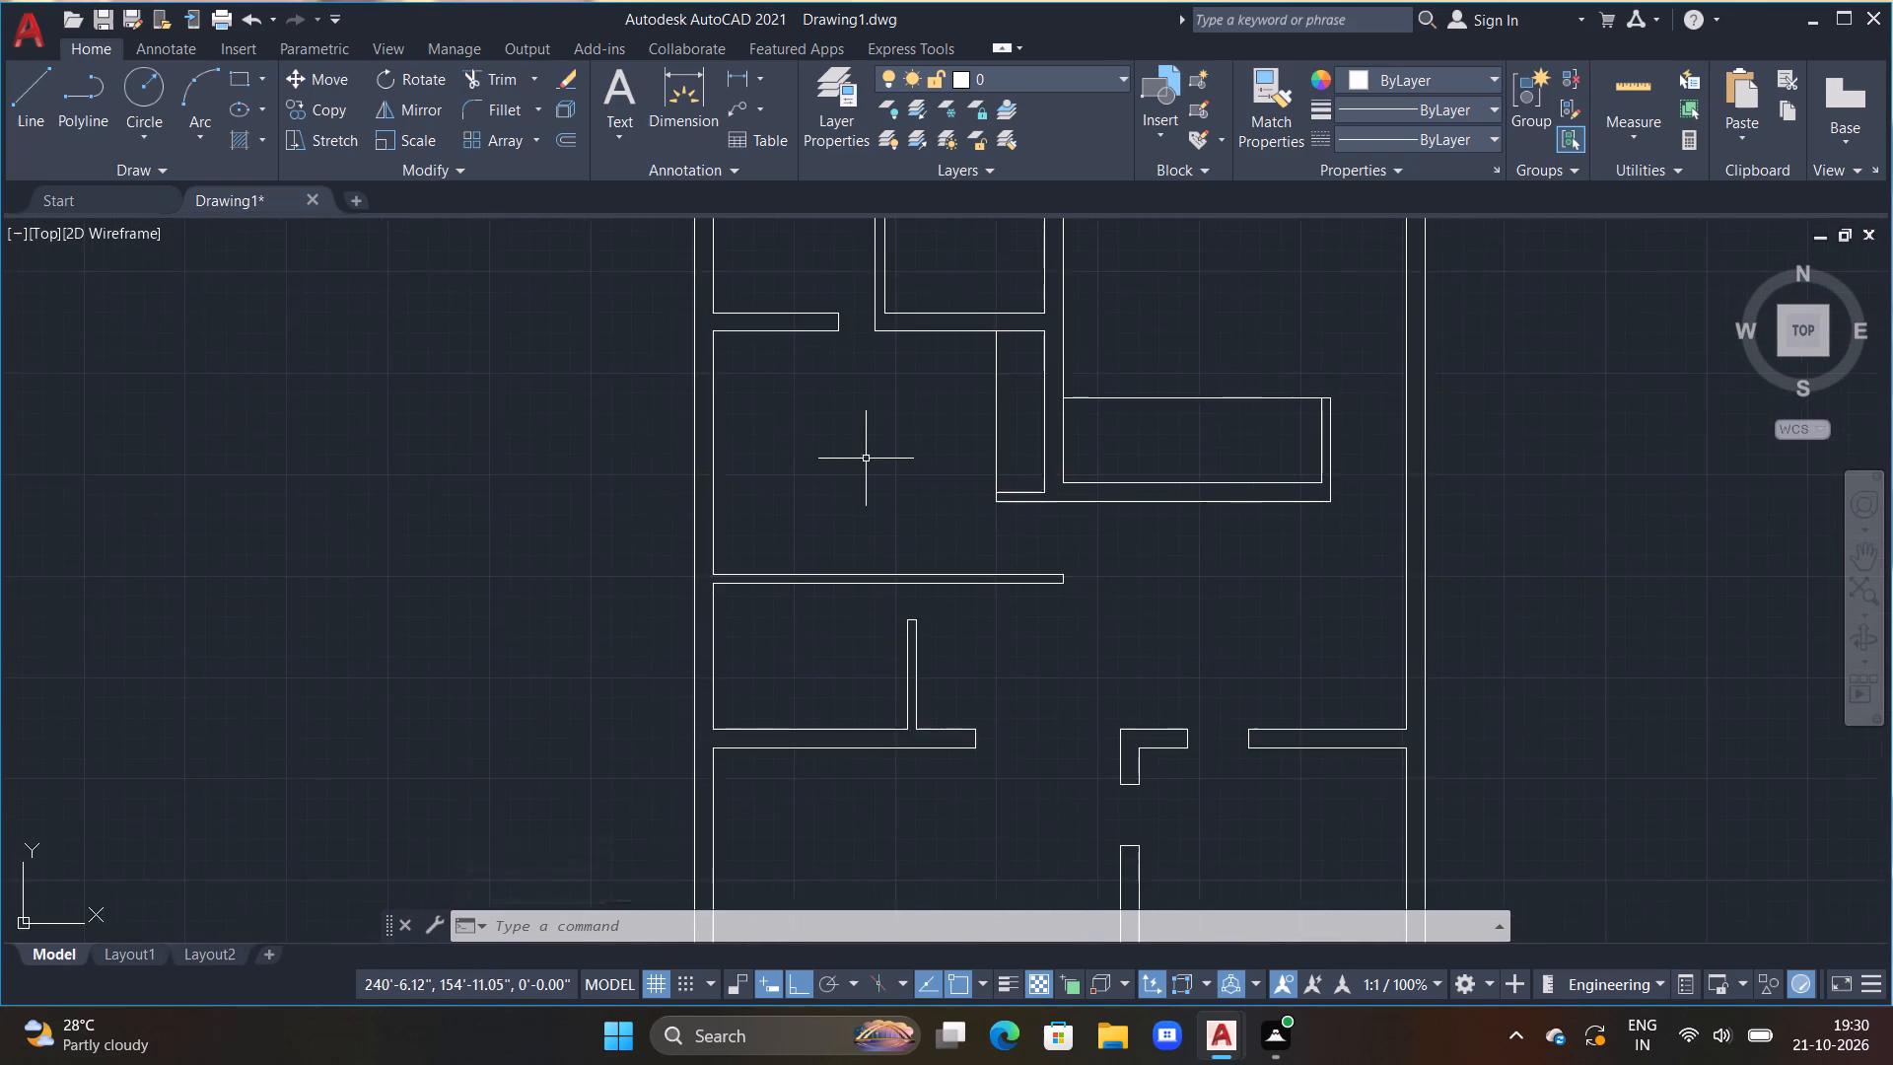
Insert the Bed - Queen block from the Home - Space Planner library at scale 1 in the empty space beyond the dashed outline.
scroll(865, 477, "down", 2)
middle_click_drag(892, 523, 821, 468)
key("Escape")
key("Escape")
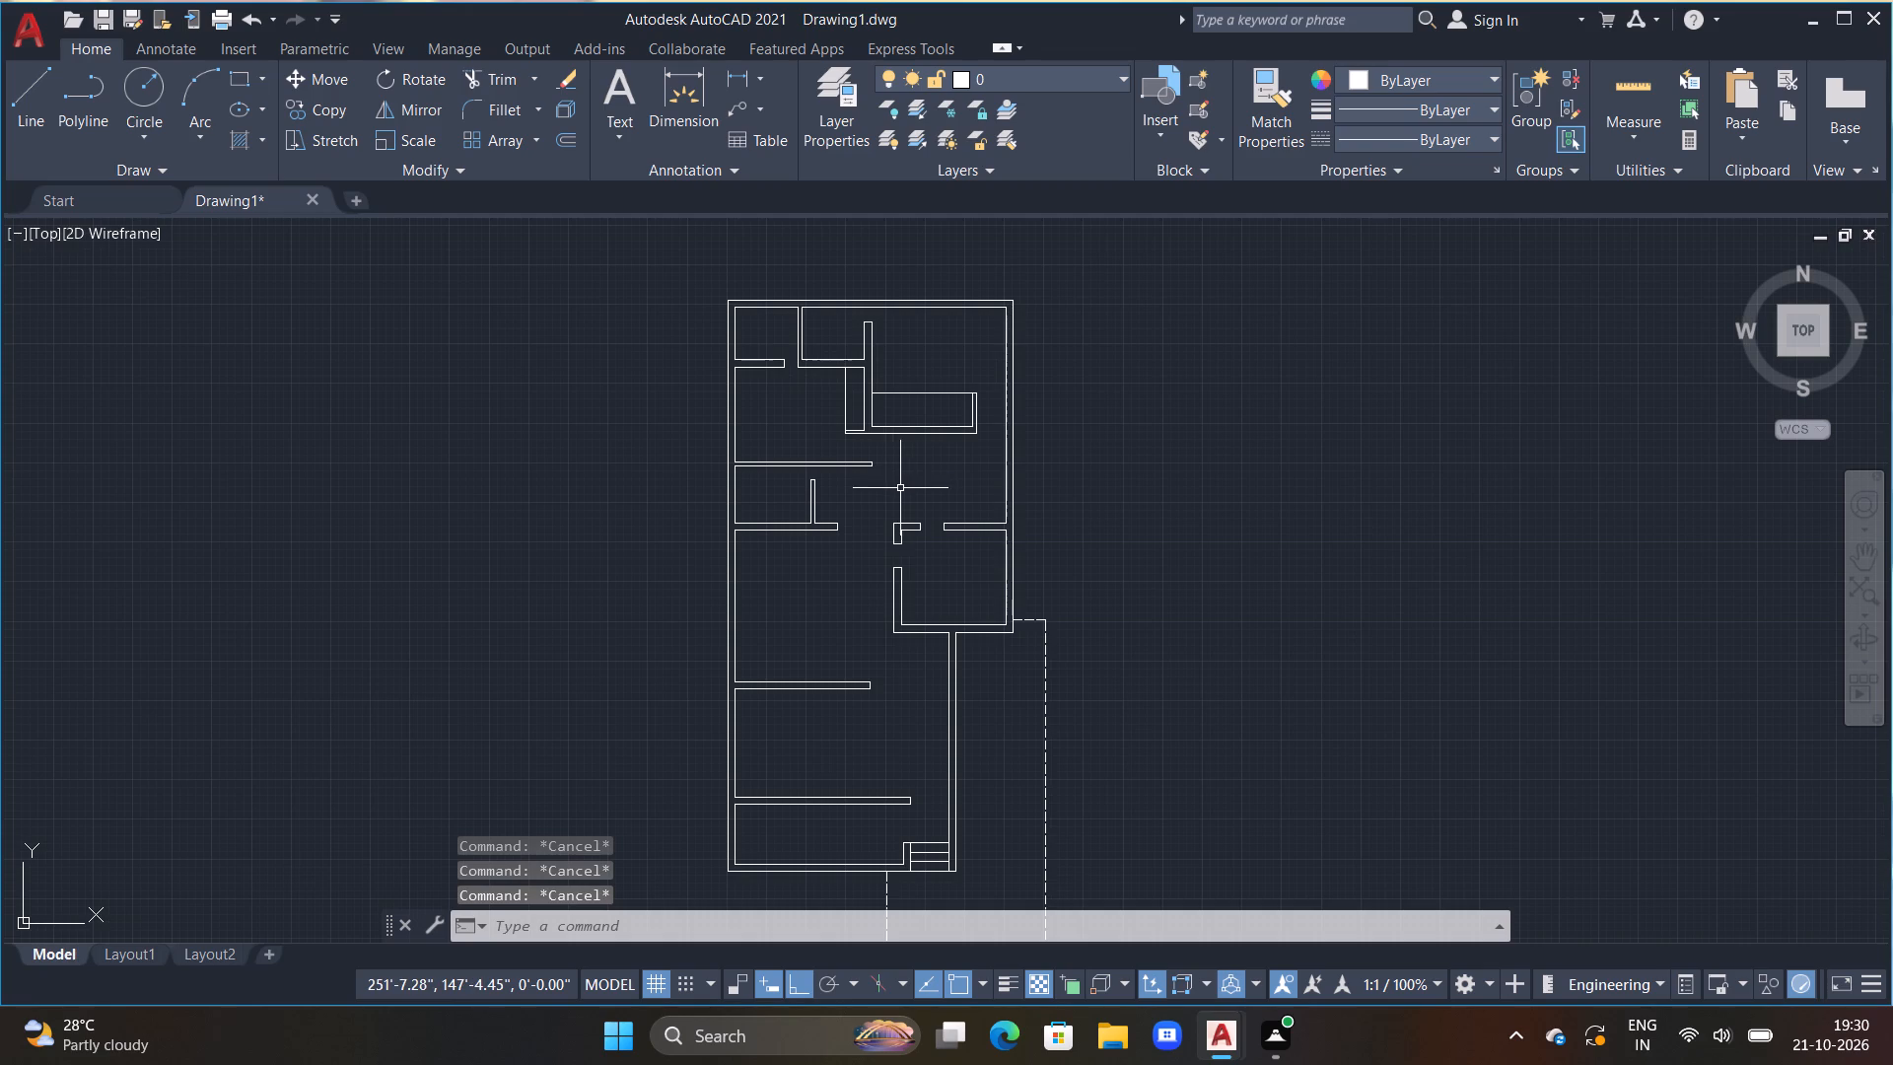
key("ctrl+2")
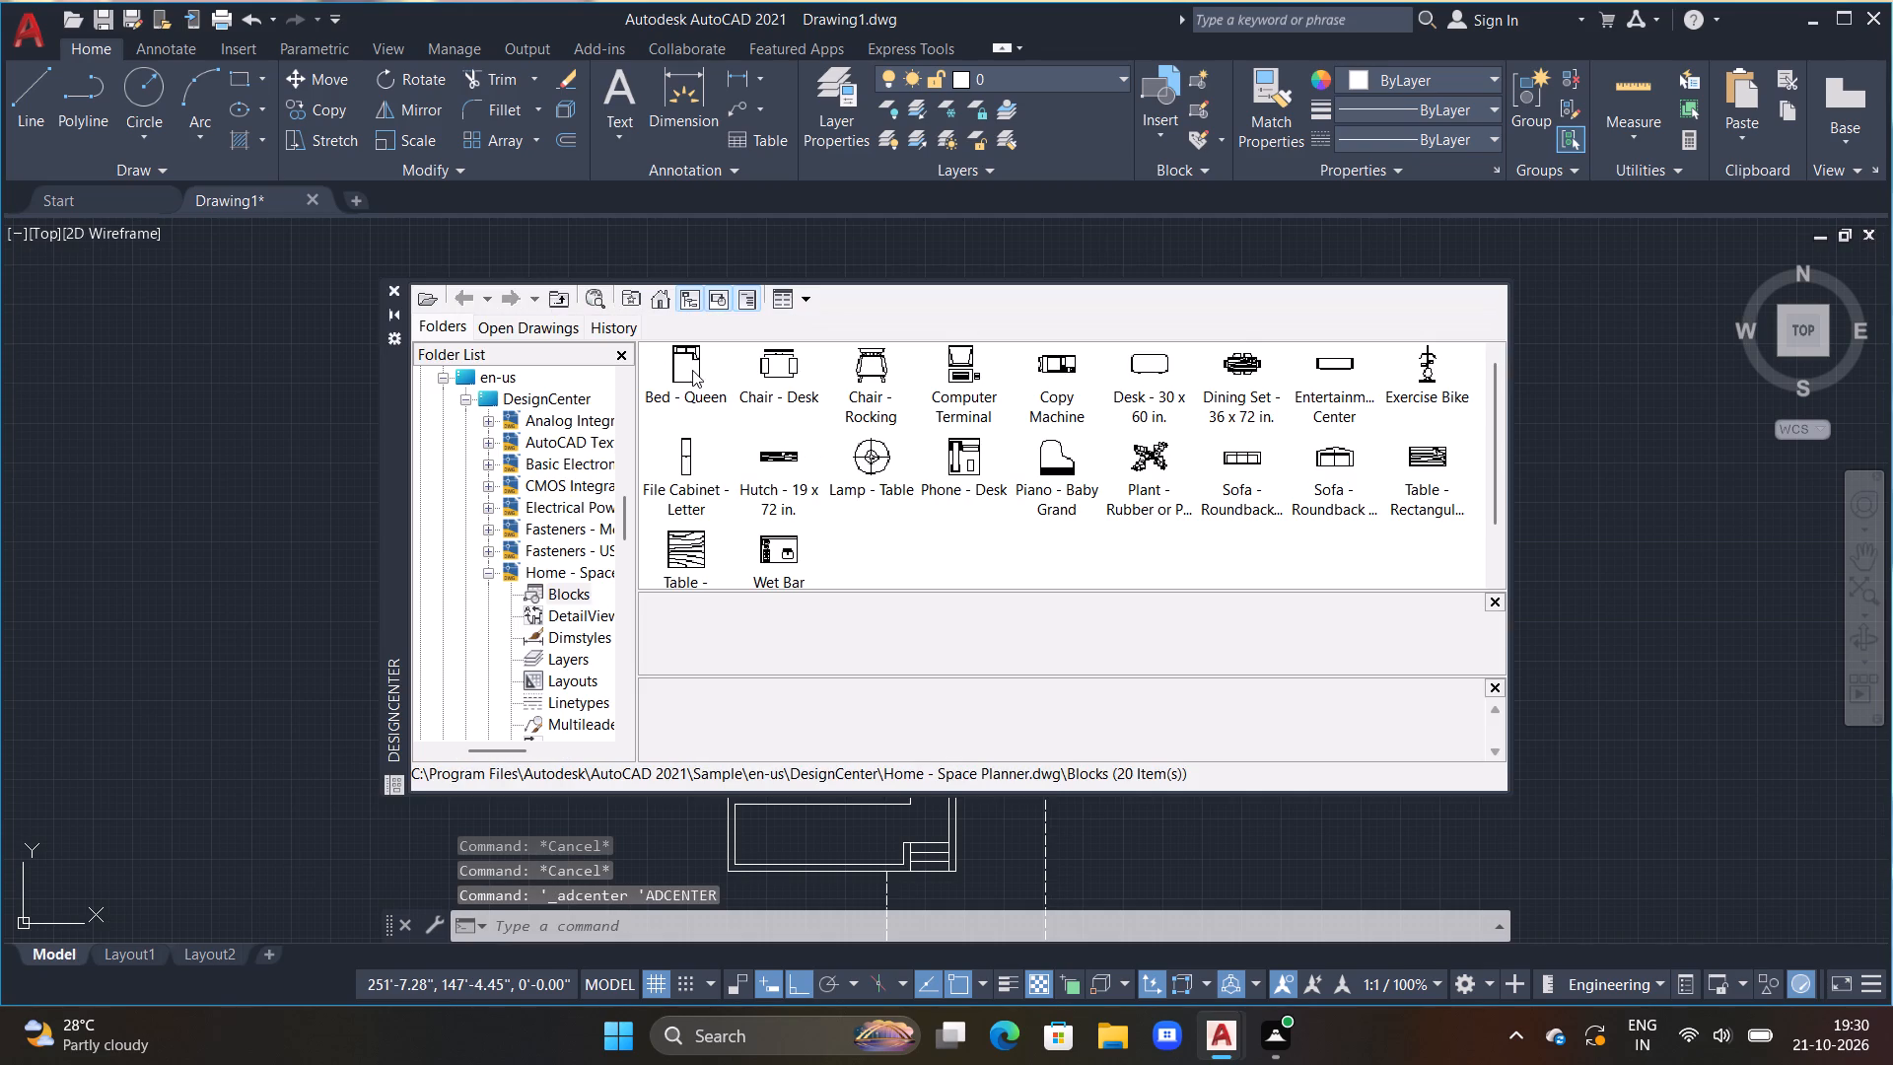
left_click(683, 363)
double_click(699, 362)
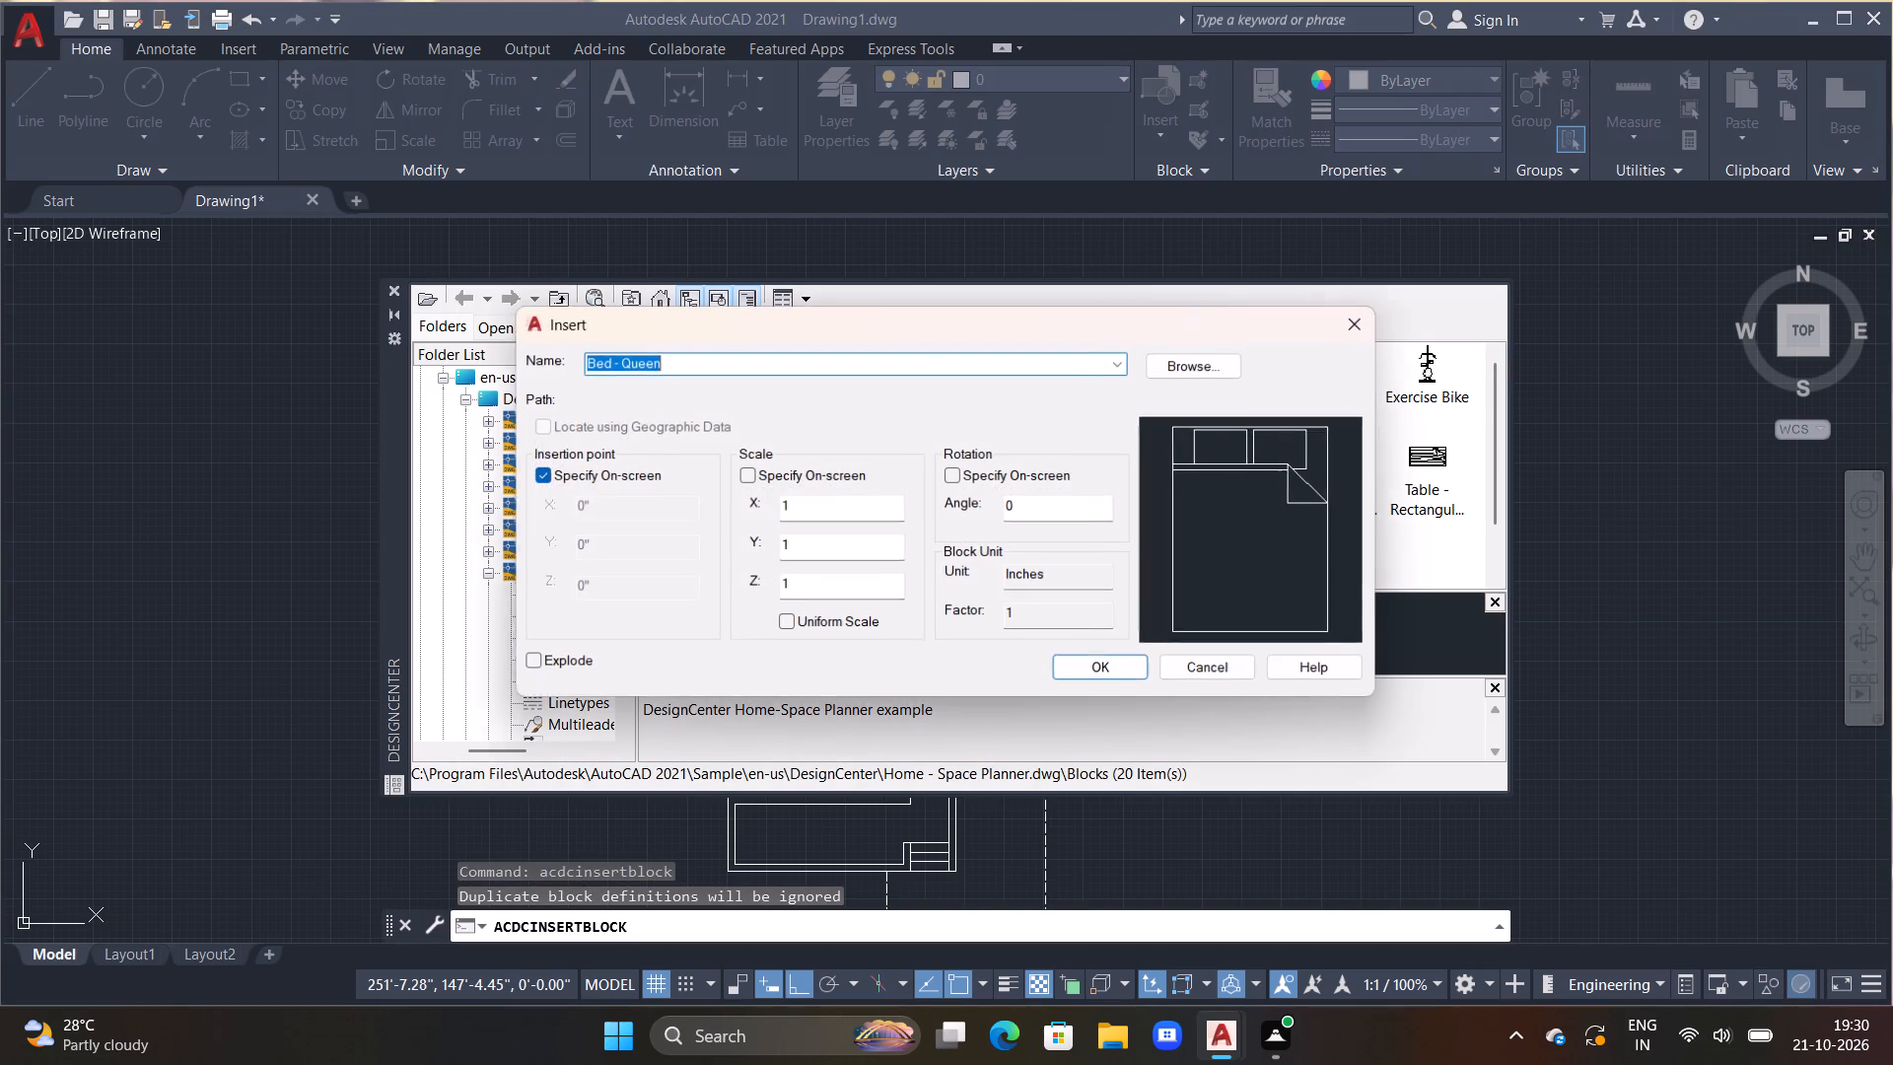
left_click(1092, 671)
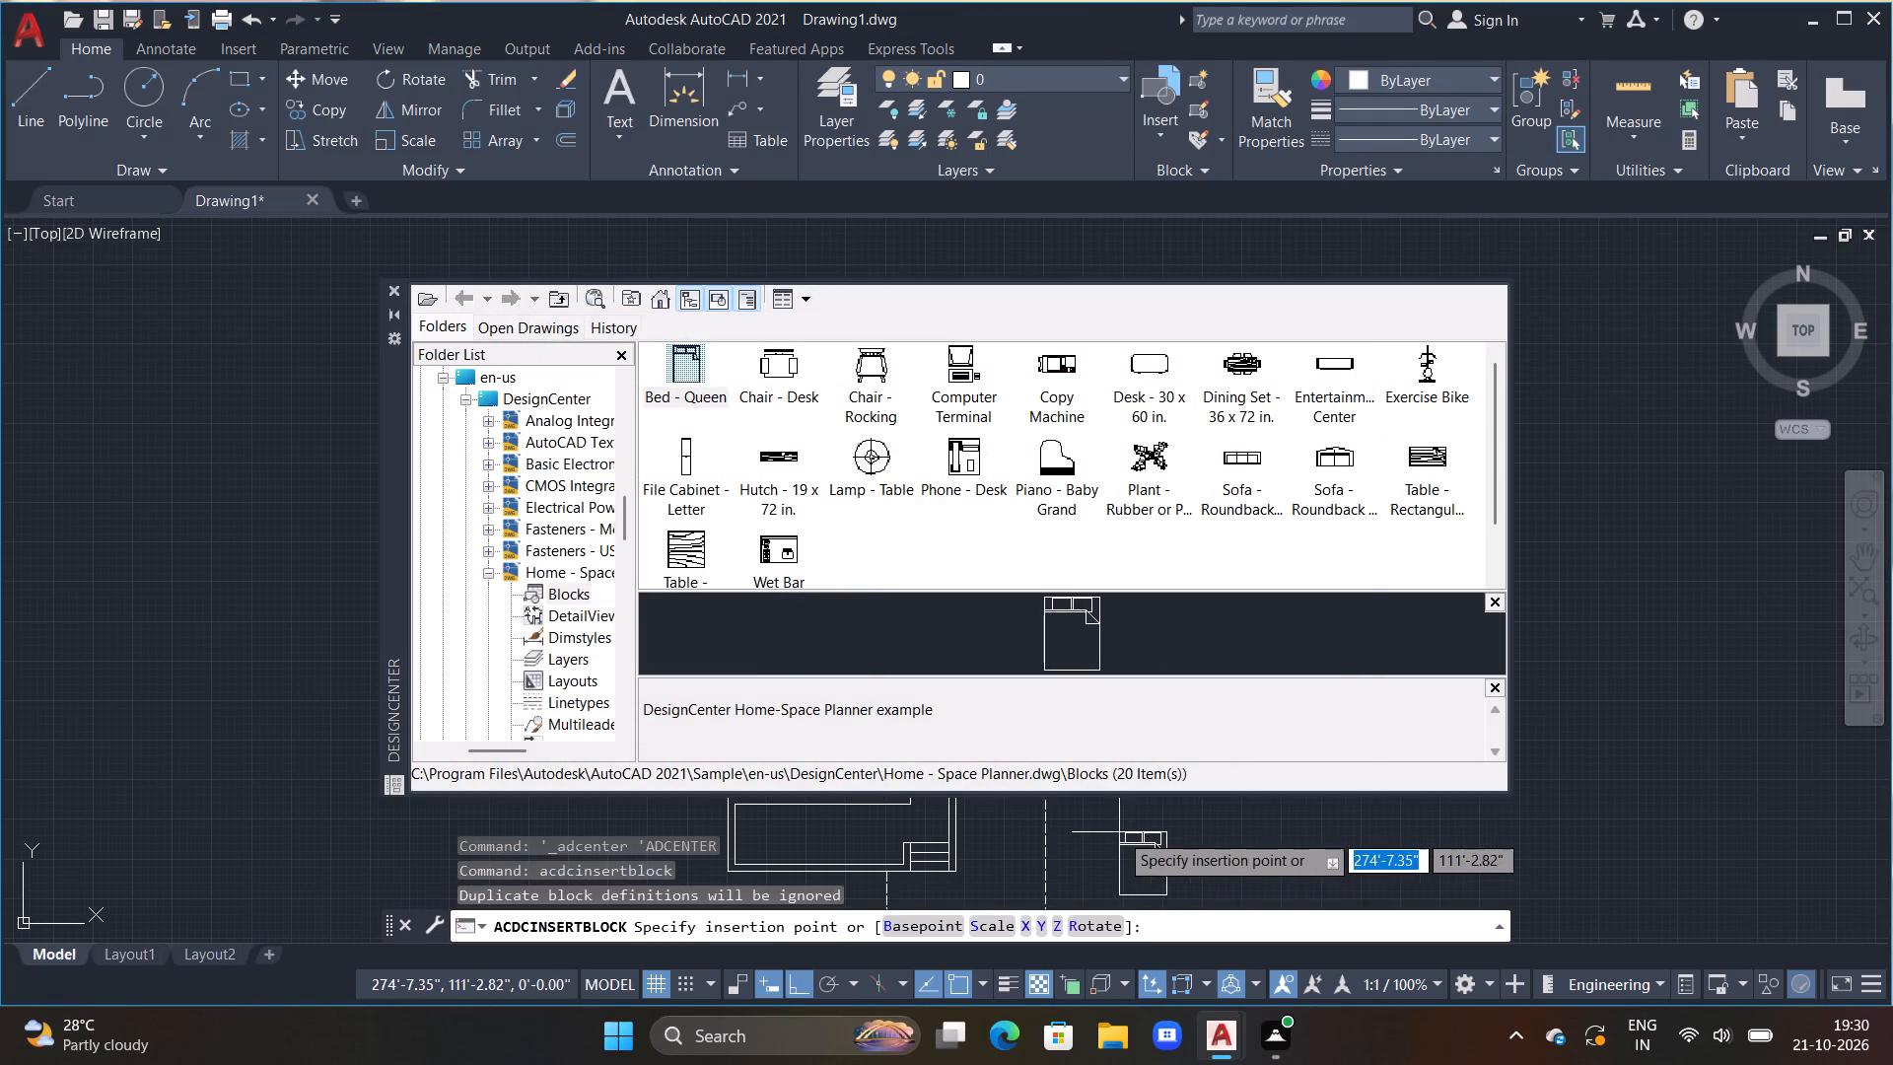
left_click(1116, 828)
key("Escape")
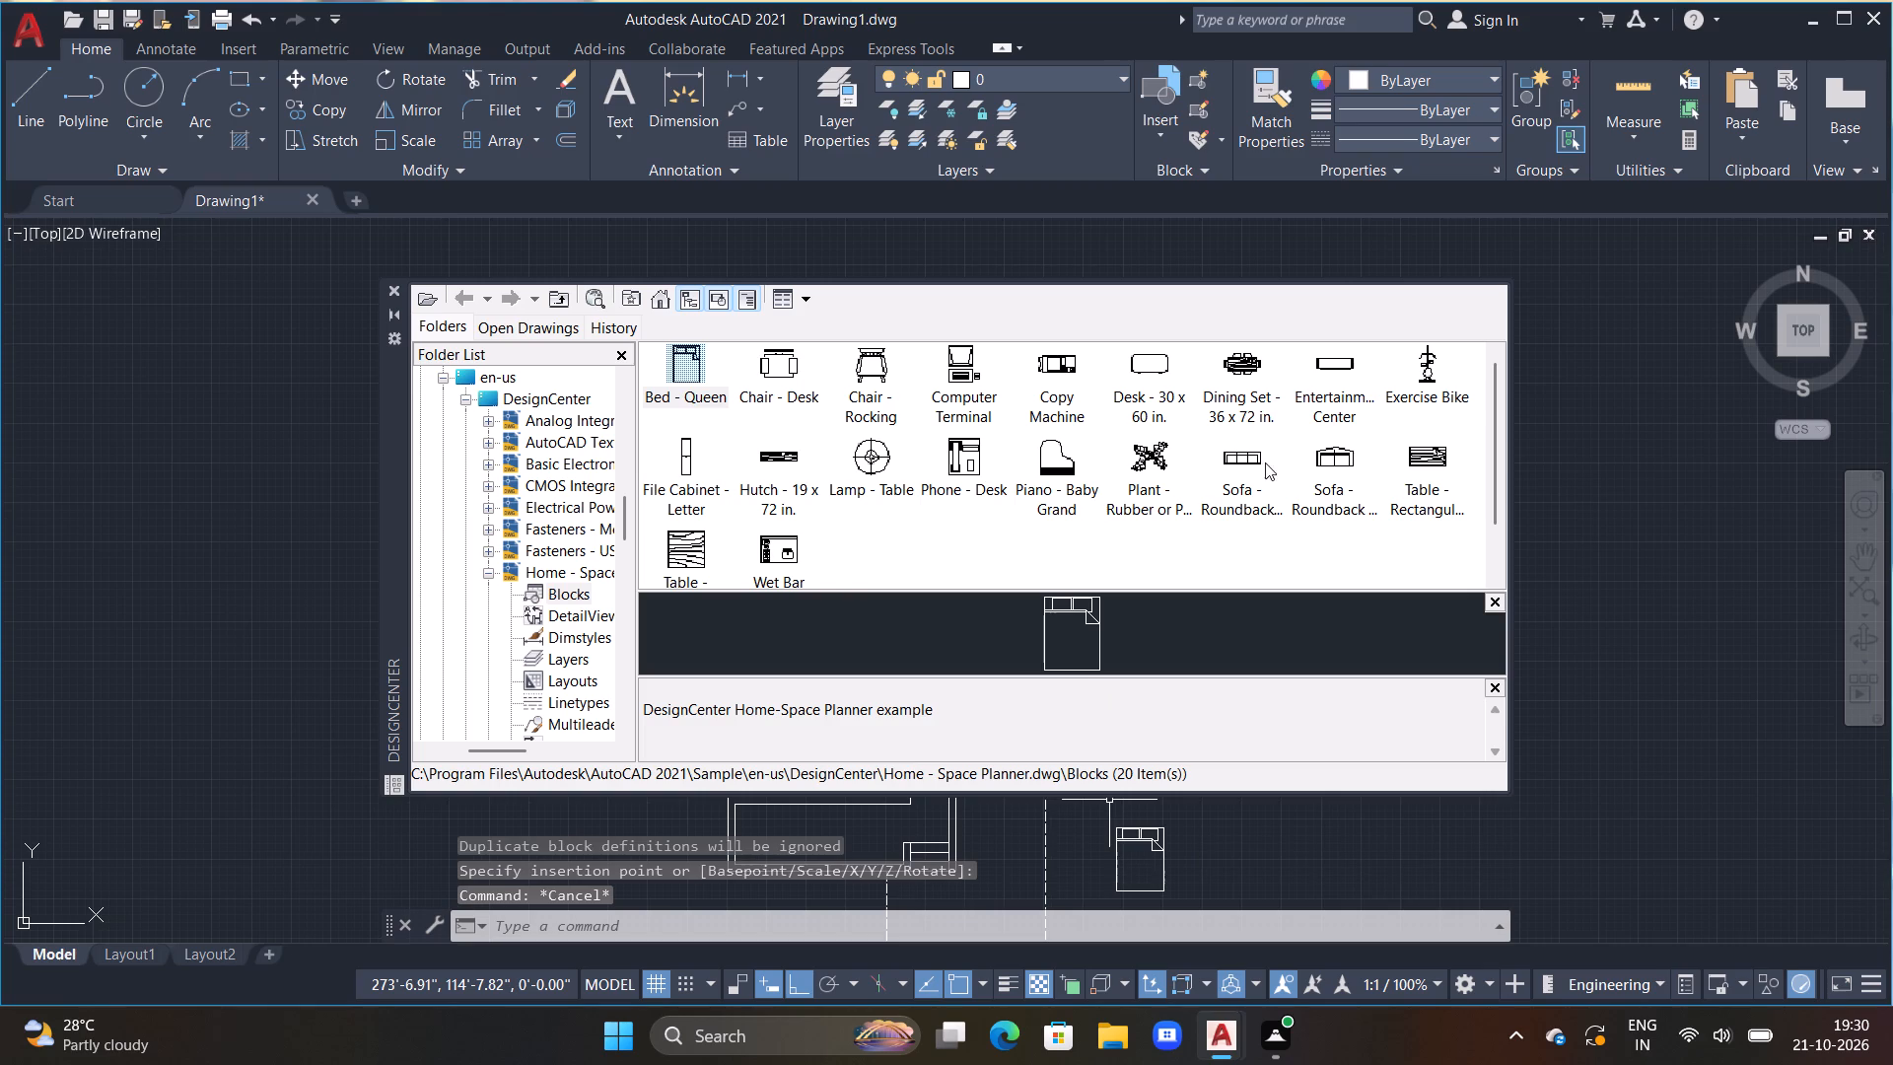
Insert the Dining Set - 36 x 72 in. block at scale 1 beside the queen bed, outside the floor plan.
double_click(1235, 370)
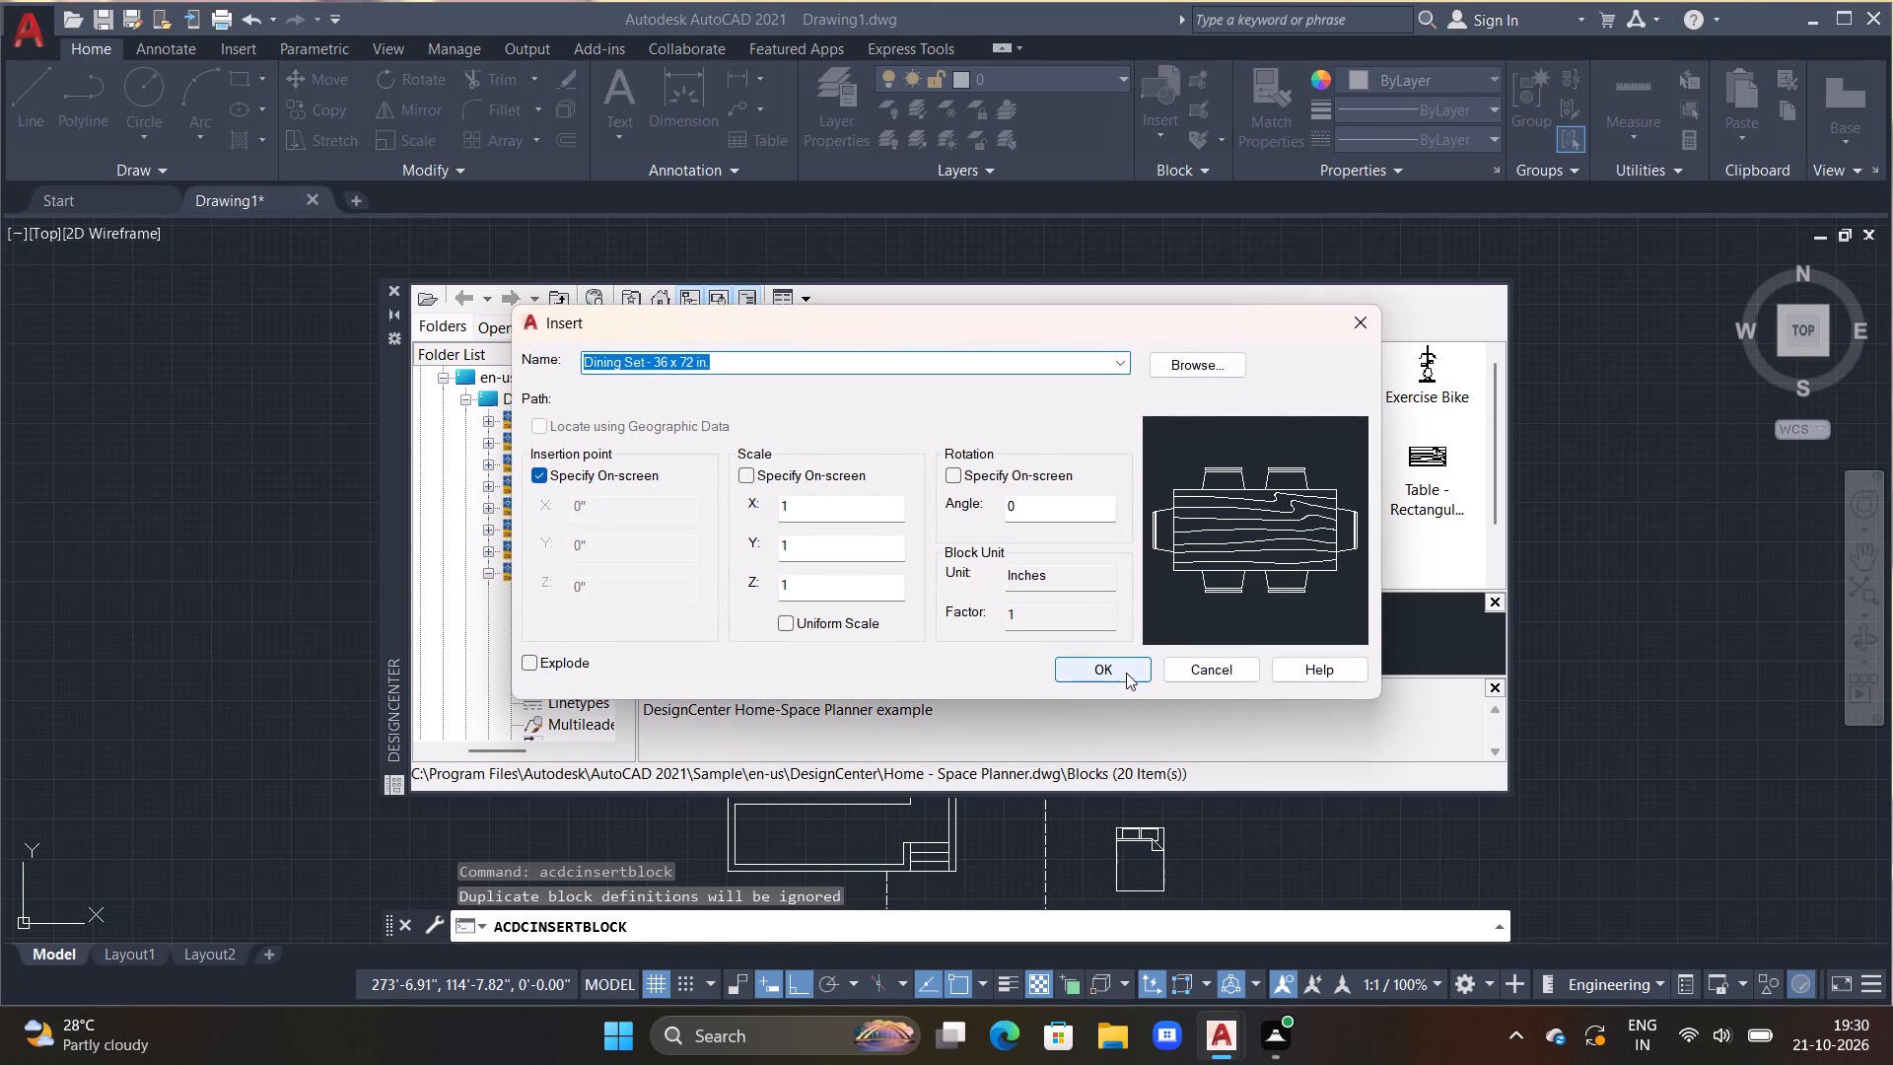
left_click(1126, 673)
left_click(1233, 848)
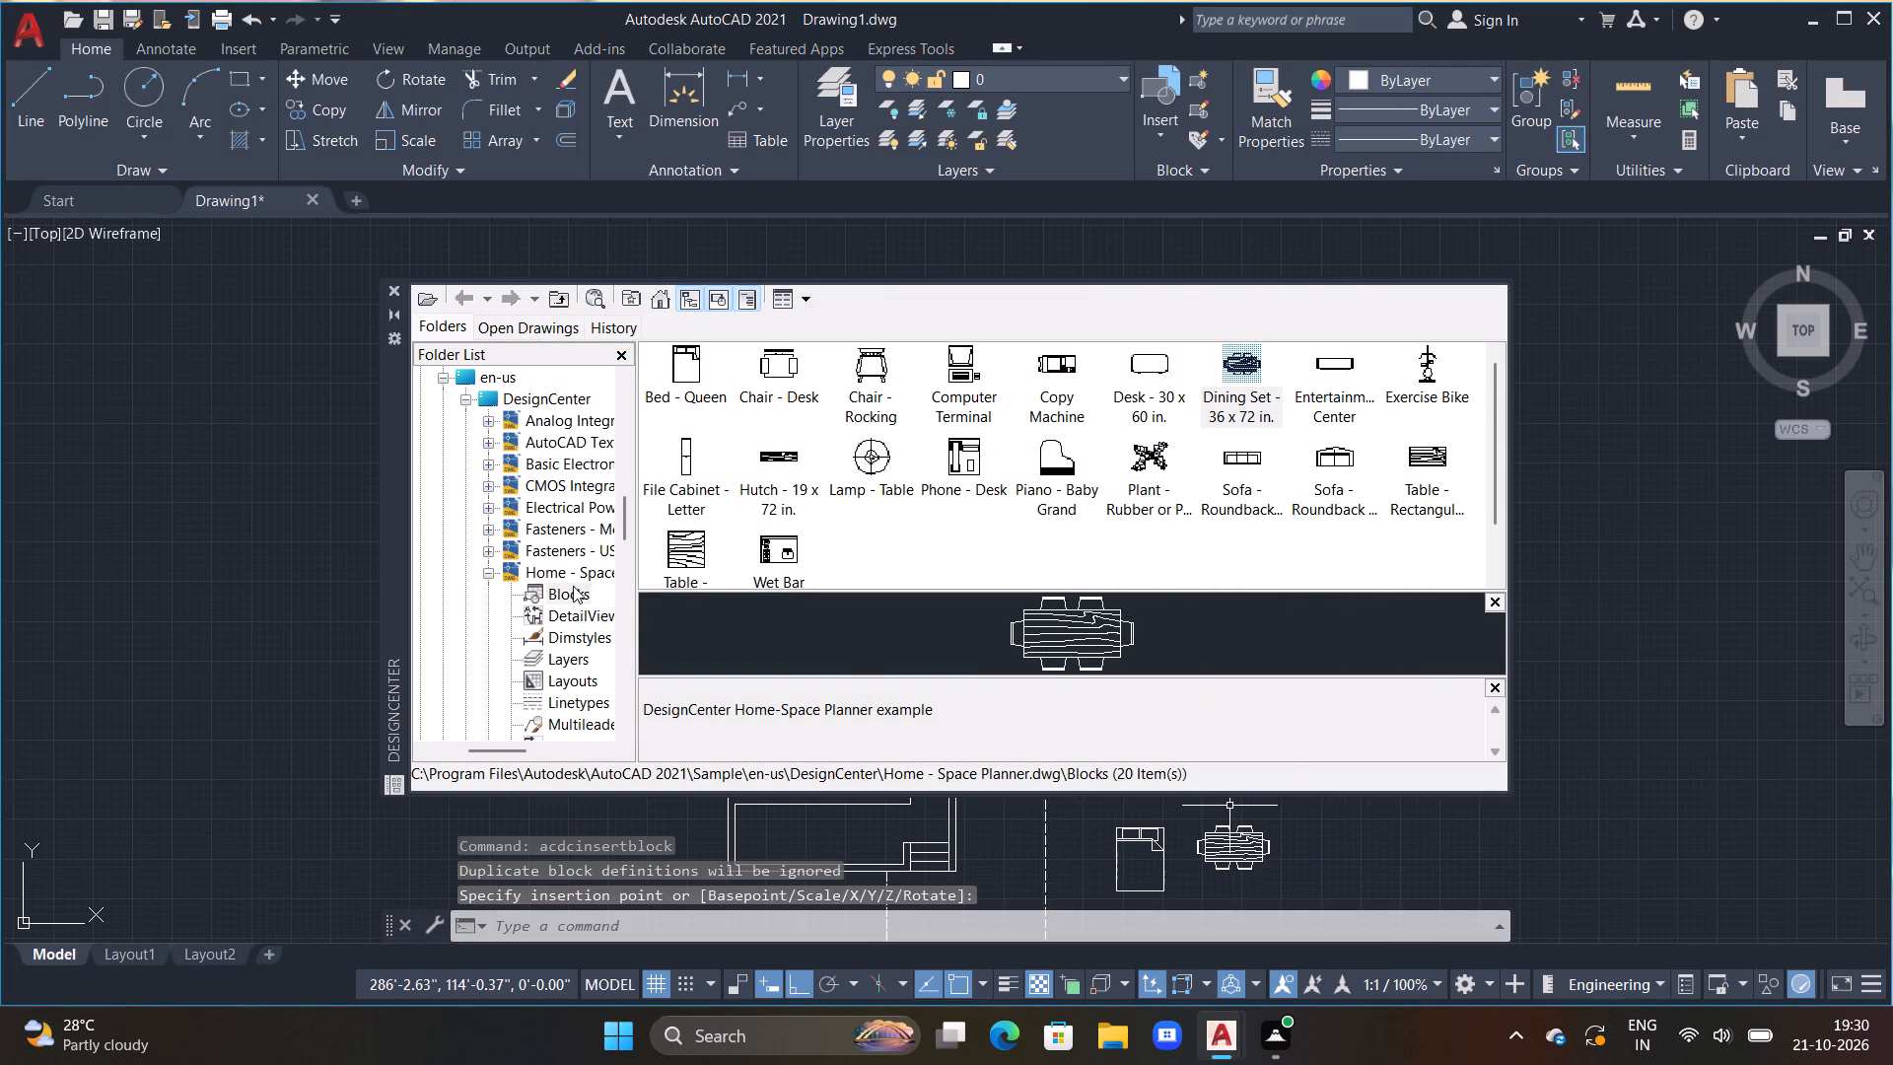
Insert the Toilet - top block from the House Designer.dwg library at scale 1 beside the dining set.
scroll(567, 560, "down", 1)
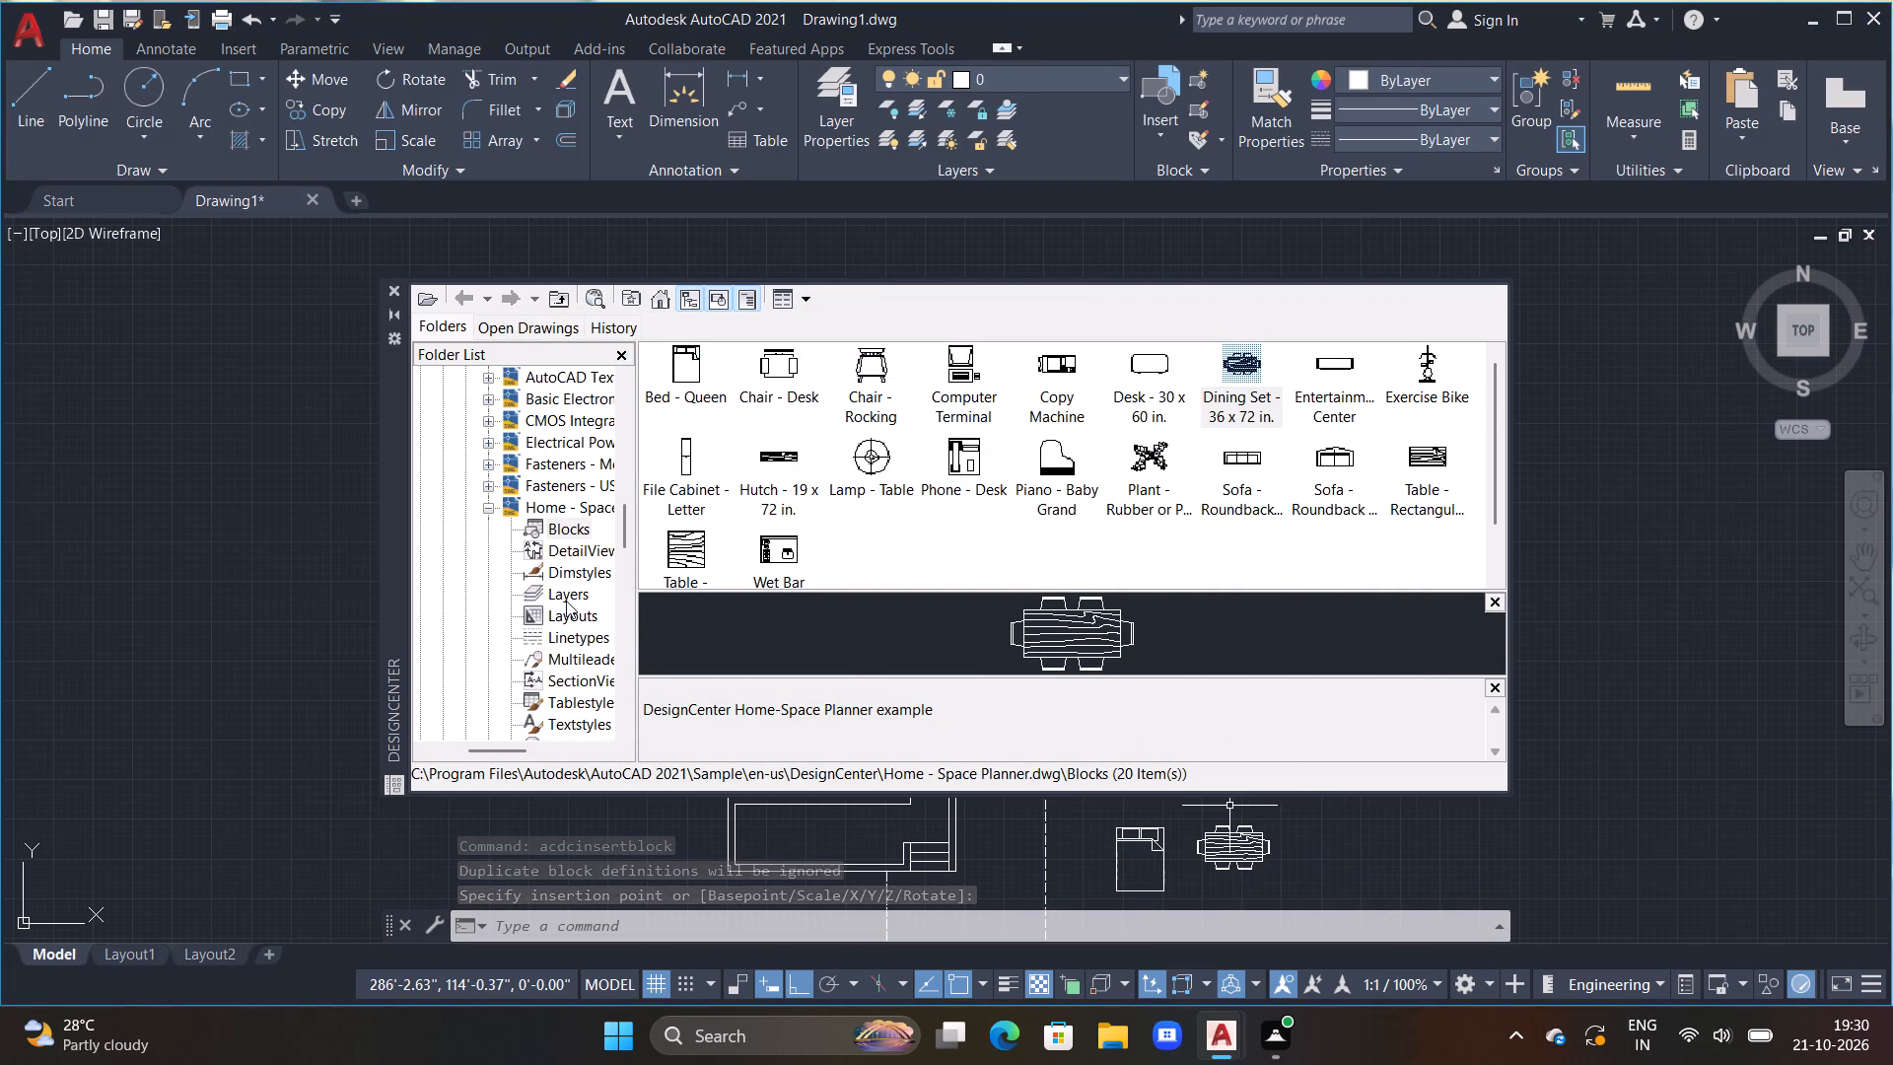
left_click(560, 508)
double_click(698, 344)
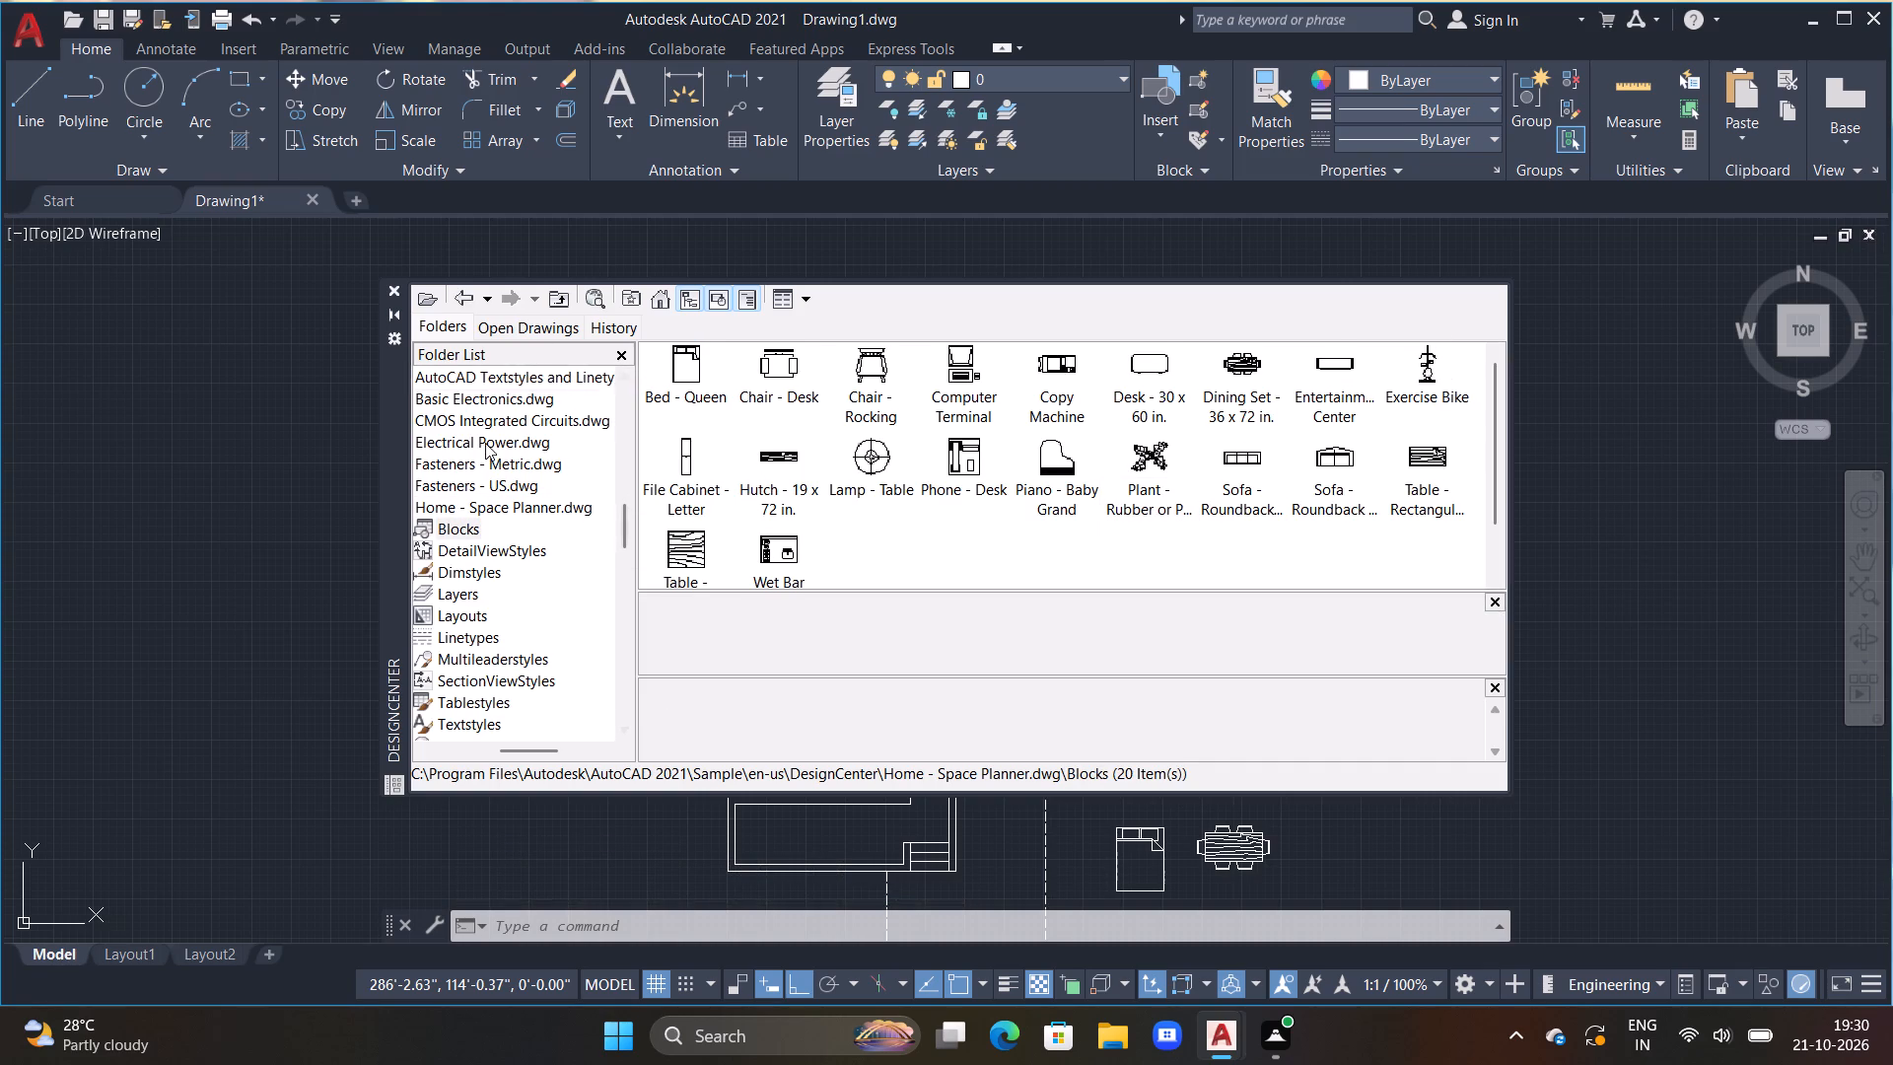
scroll(521, 586, "down", 3)
left_click(486, 596)
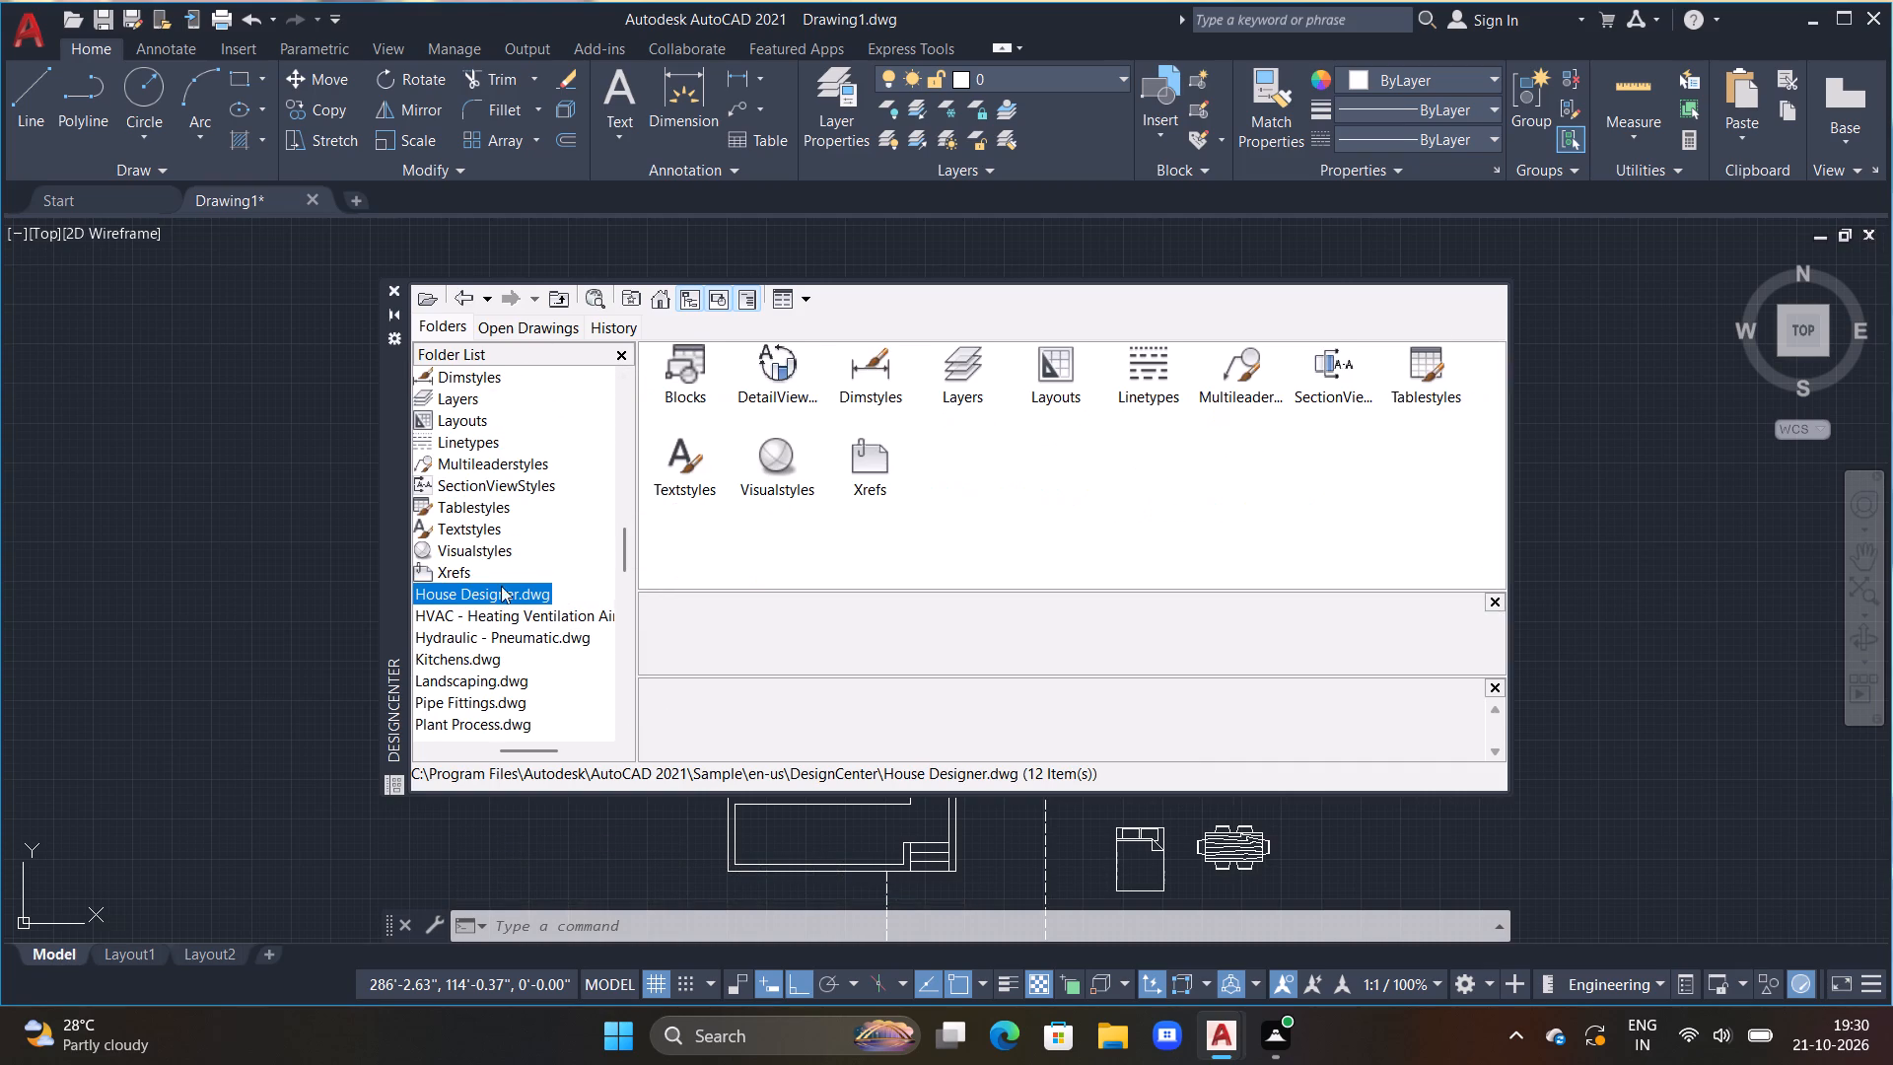
left_click(711, 332)
left_click(709, 339)
left_click(707, 350)
left_click(703, 357)
double_click(699, 360)
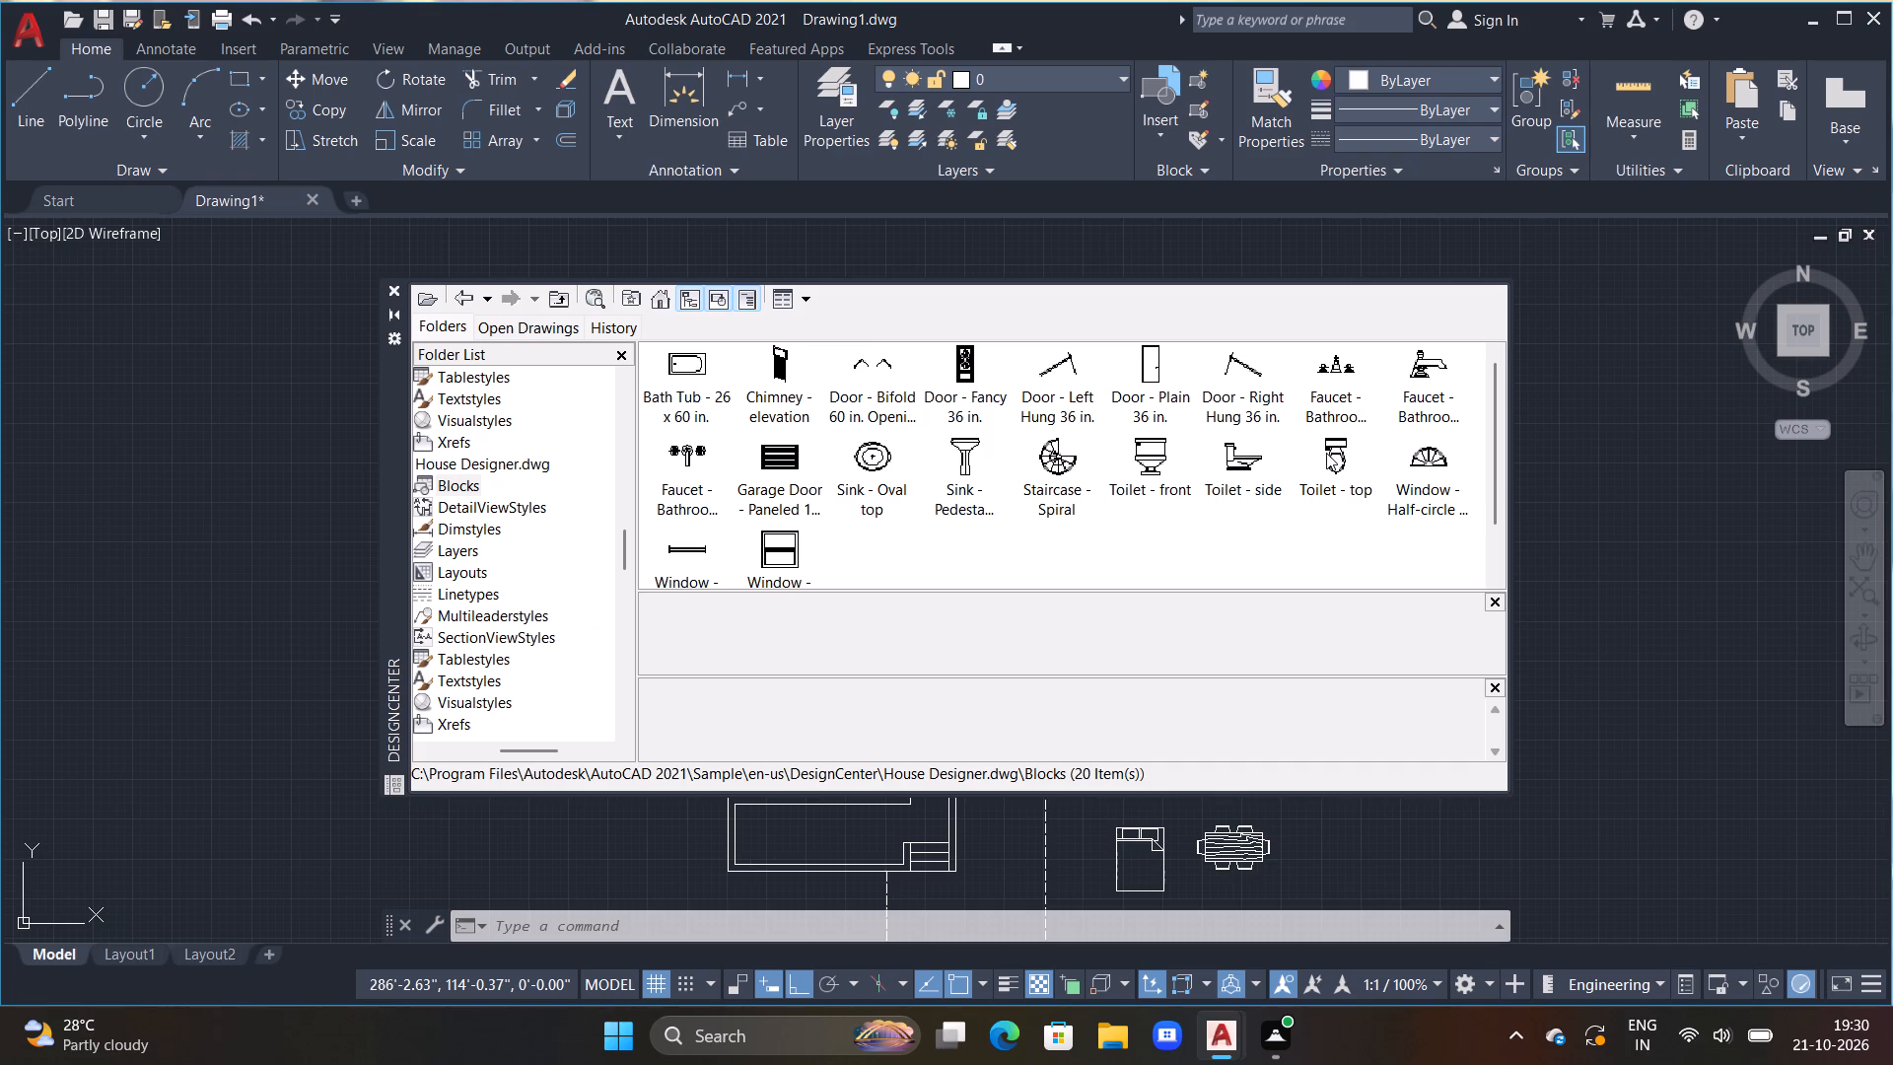
double_click(1326, 453)
left_click(1078, 674)
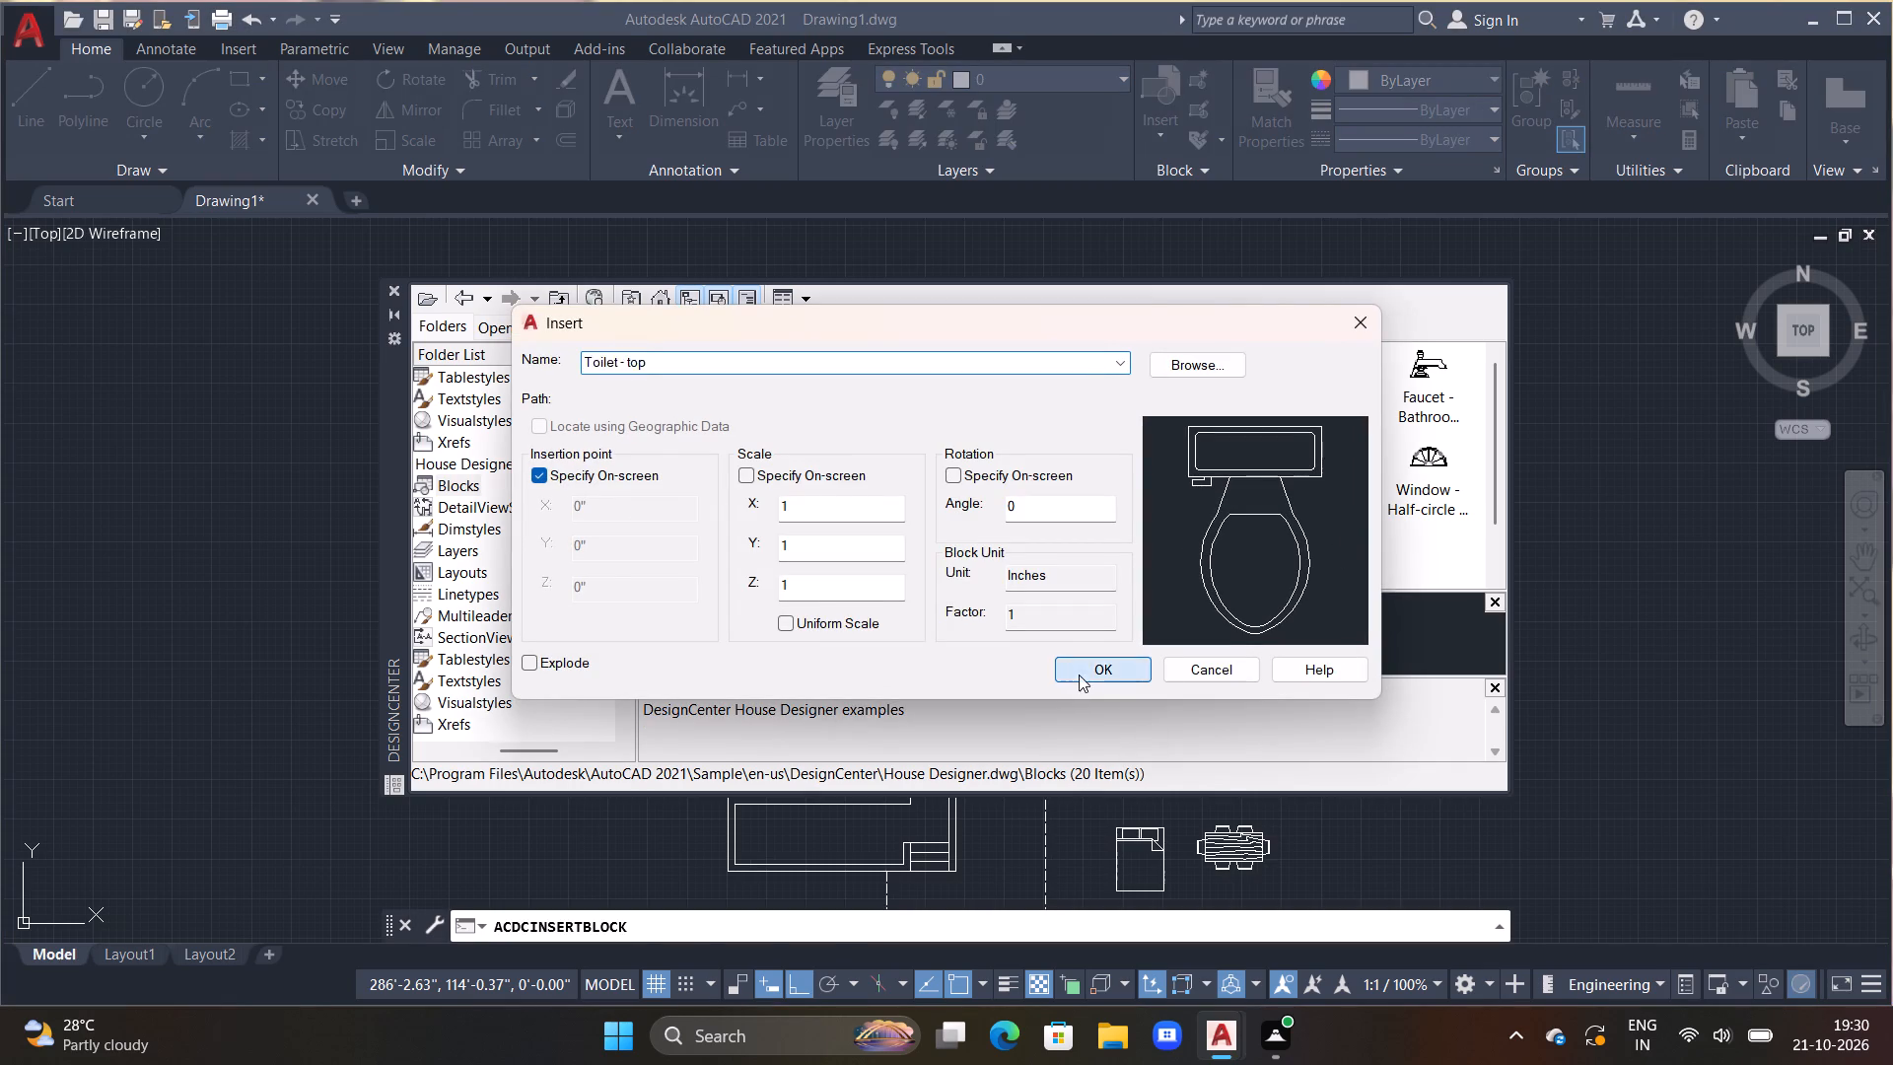
left_click(1311, 843)
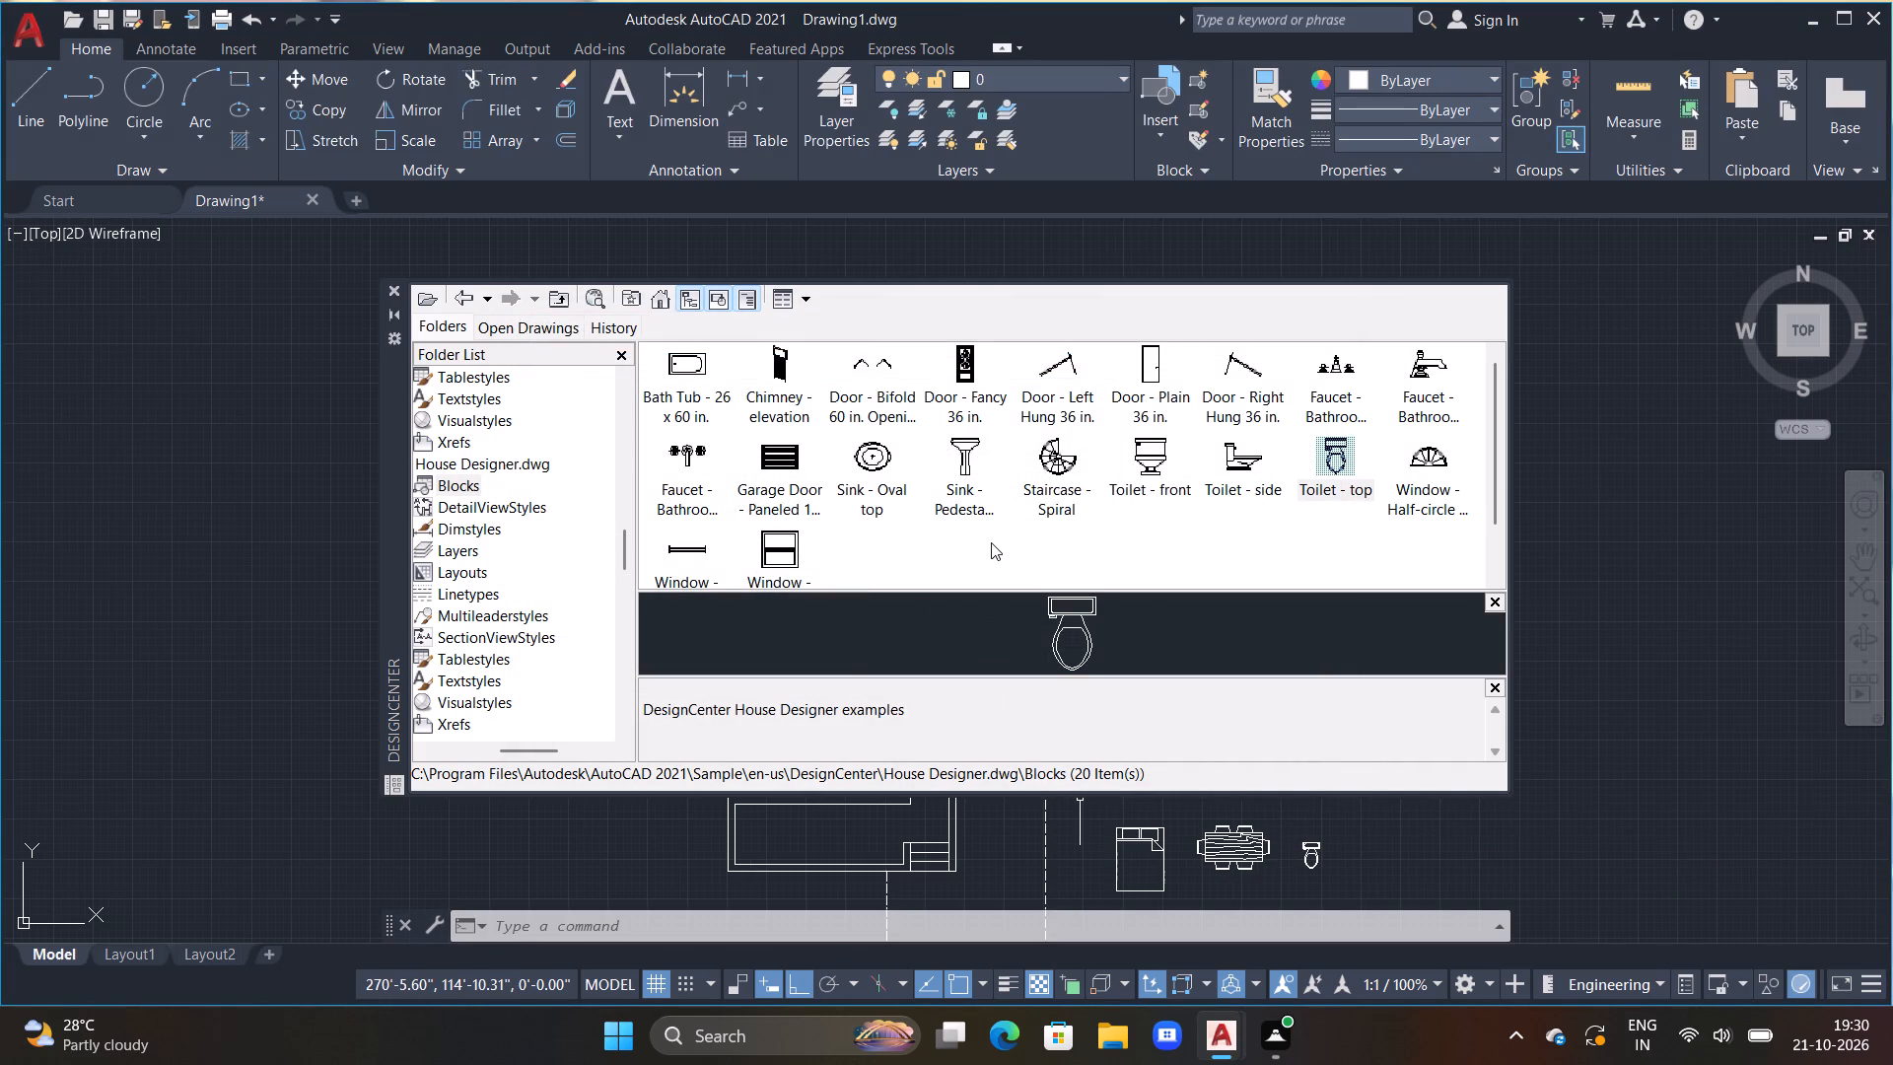
Look through the House Designer blocks for other fixtures usable in the plan.
scroll(847, 555, "down", 1)
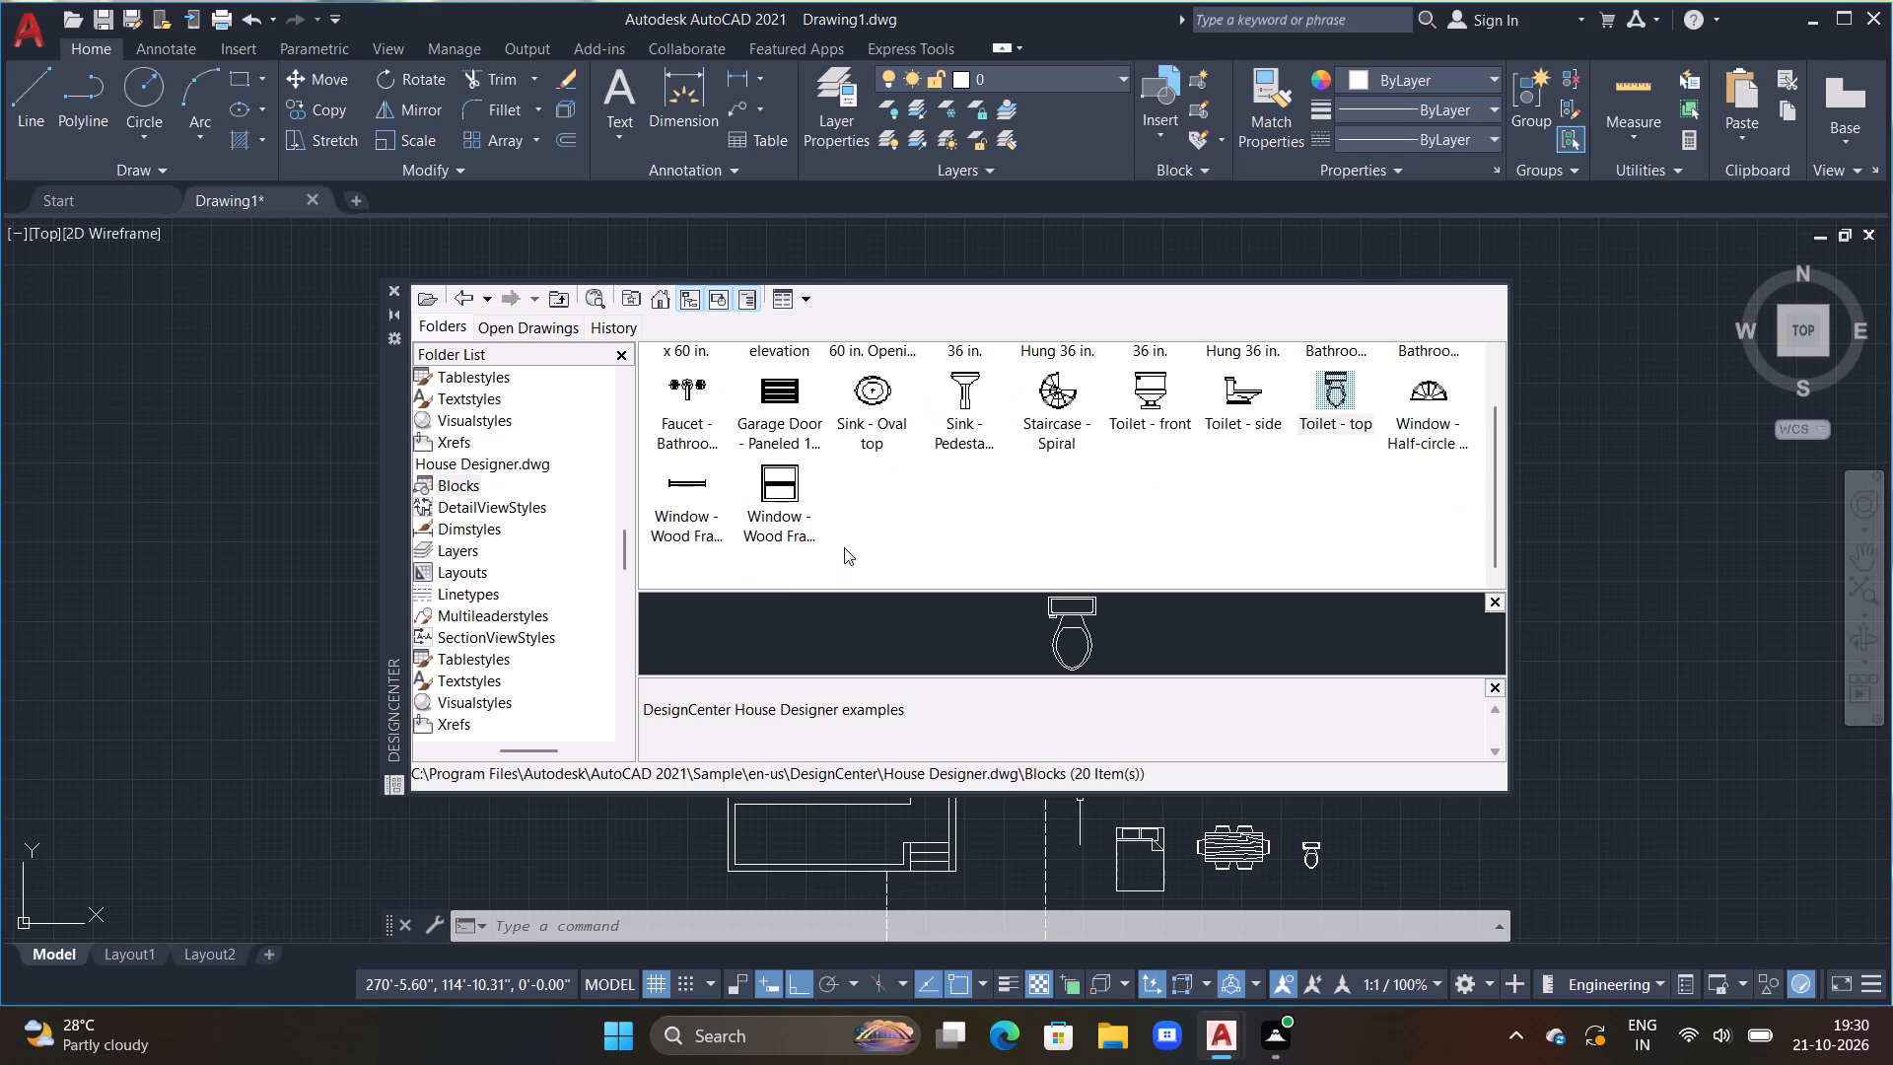
scroll(840, 494, "up", 2)
scroll(1137, 548, "down", 1)
scroll(1139, 541, "up", 2)
scroll(1139, 541, "down", 2)
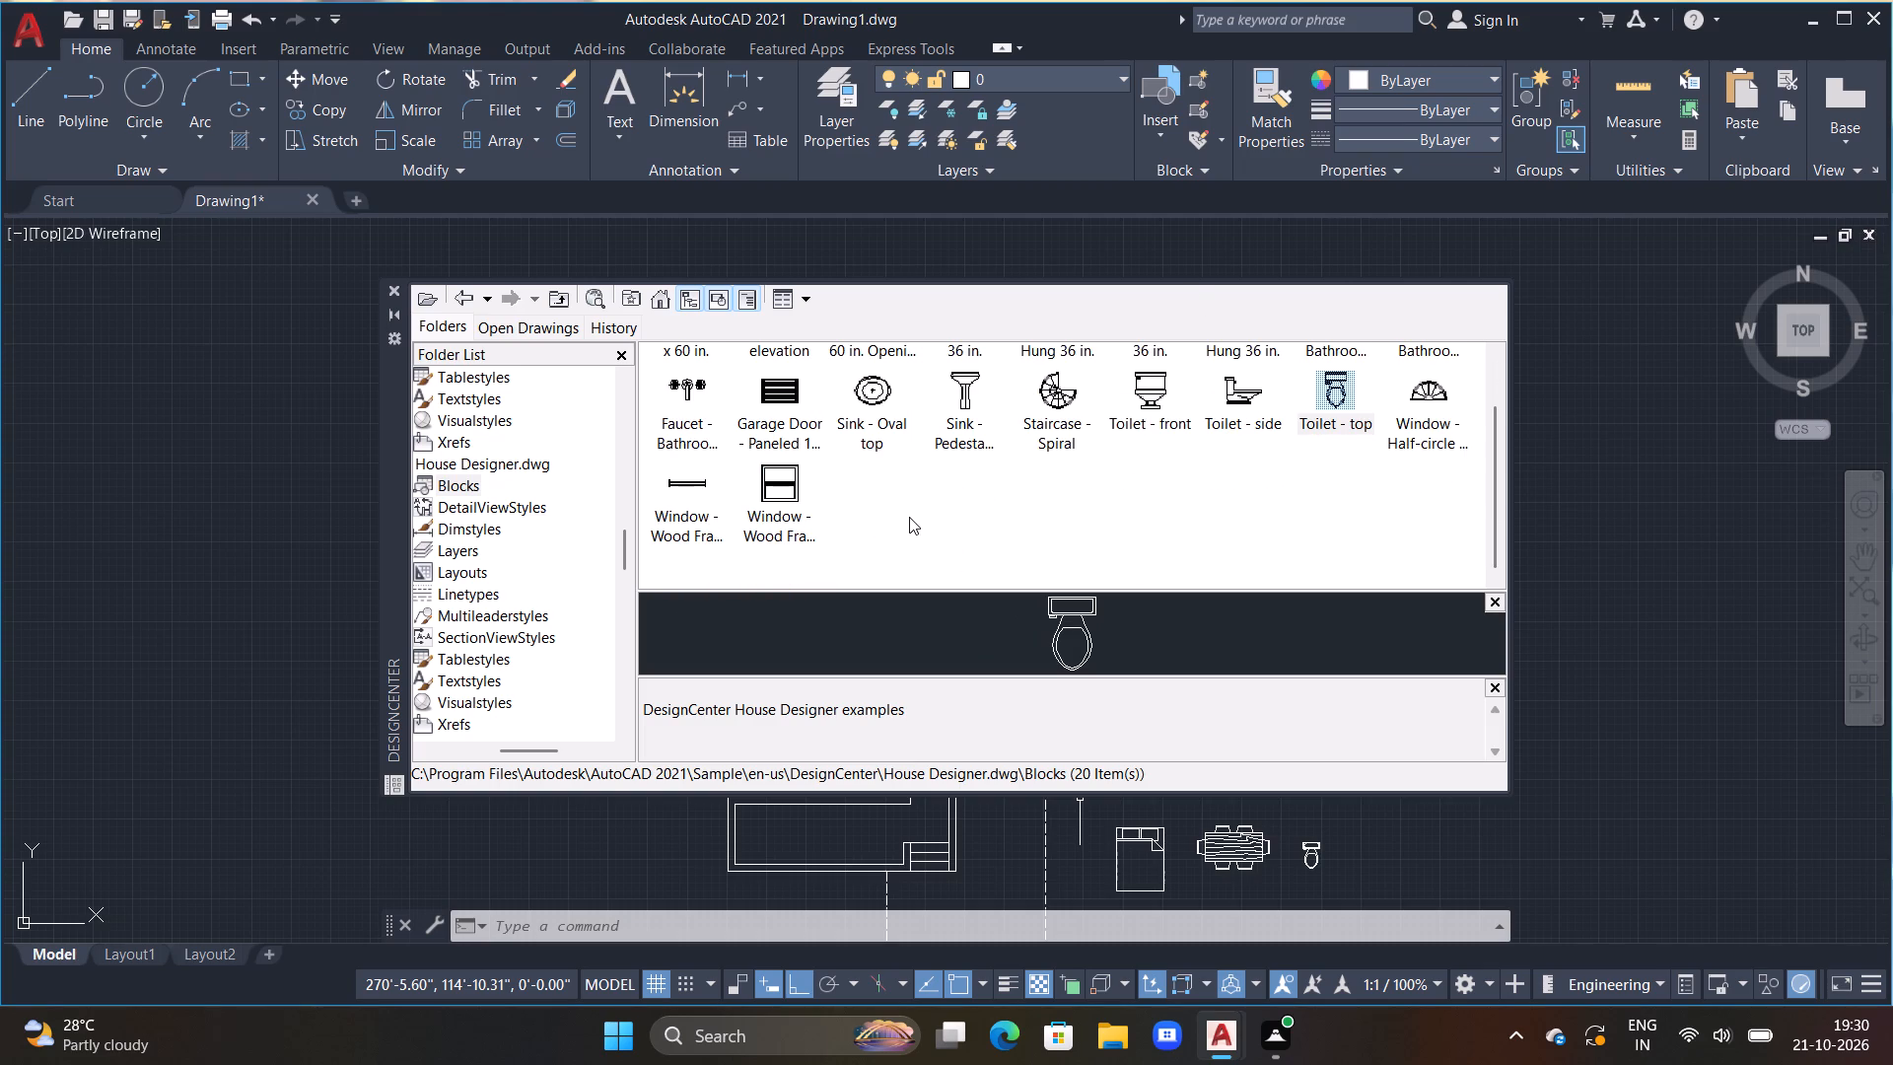
key("Escape")
scroll(936, 537, "down", 1)
scroll(806, 484, "up", 3)
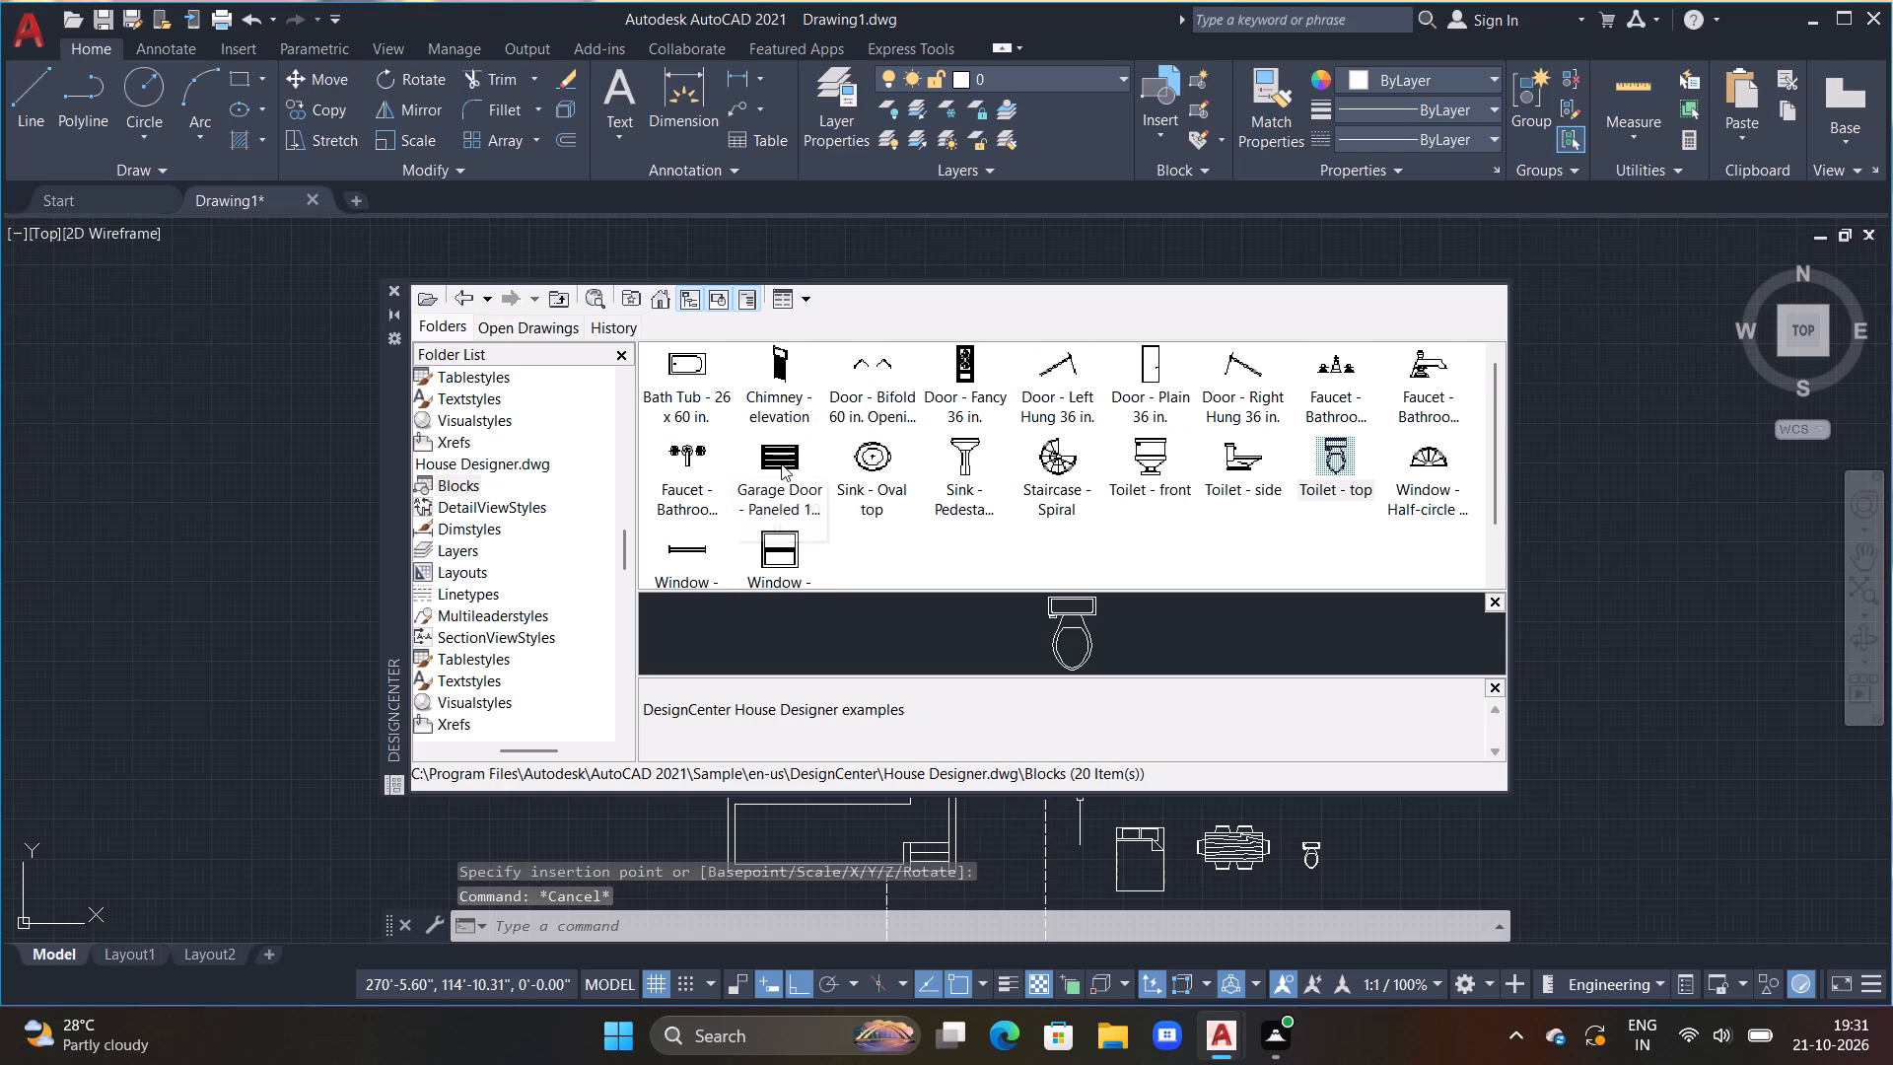
scroll(699, 450, "down", 2)
scroll(596, 439, "up", 1)
Insert the Car - sedan side block from the Landscaping.dwg library at scale 1 beside the toilet, and close DesignCenter.
scroll(873, 439, "up", 1)
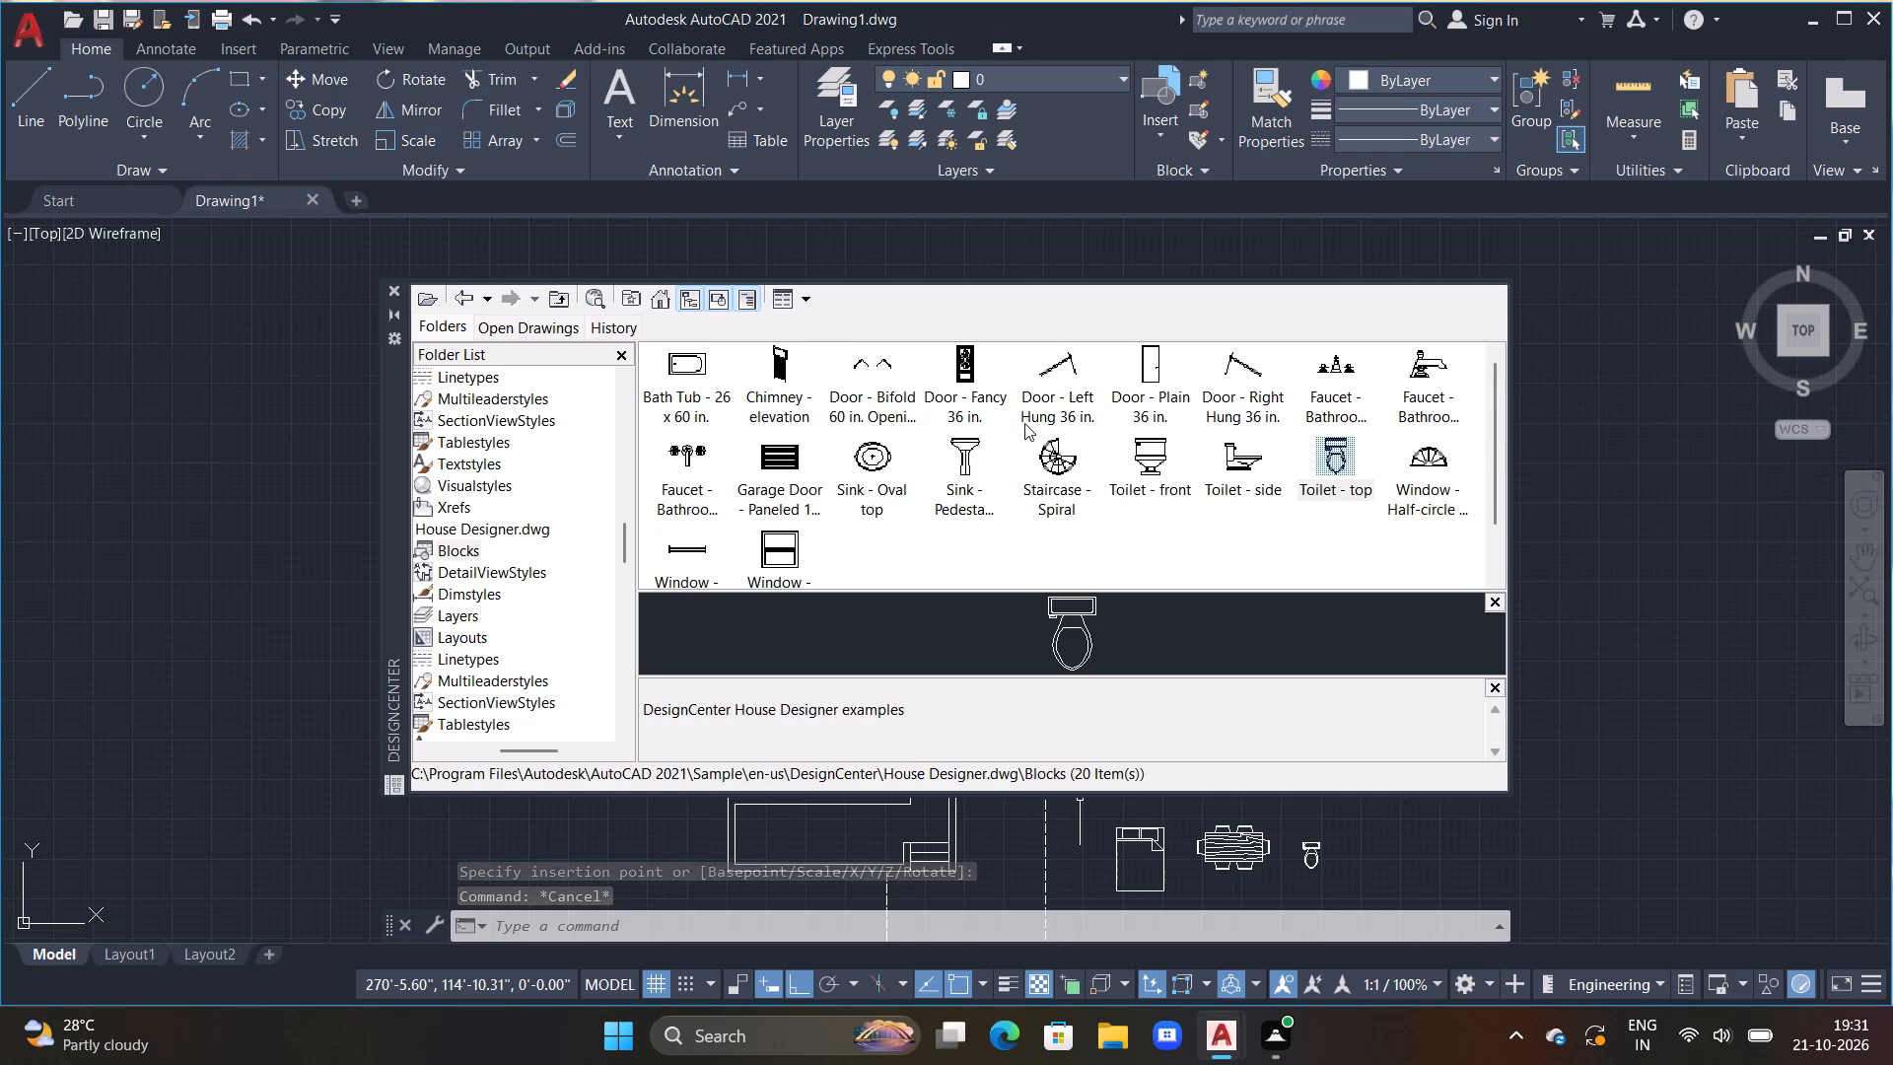
scroll(526, 478, "up", 3)
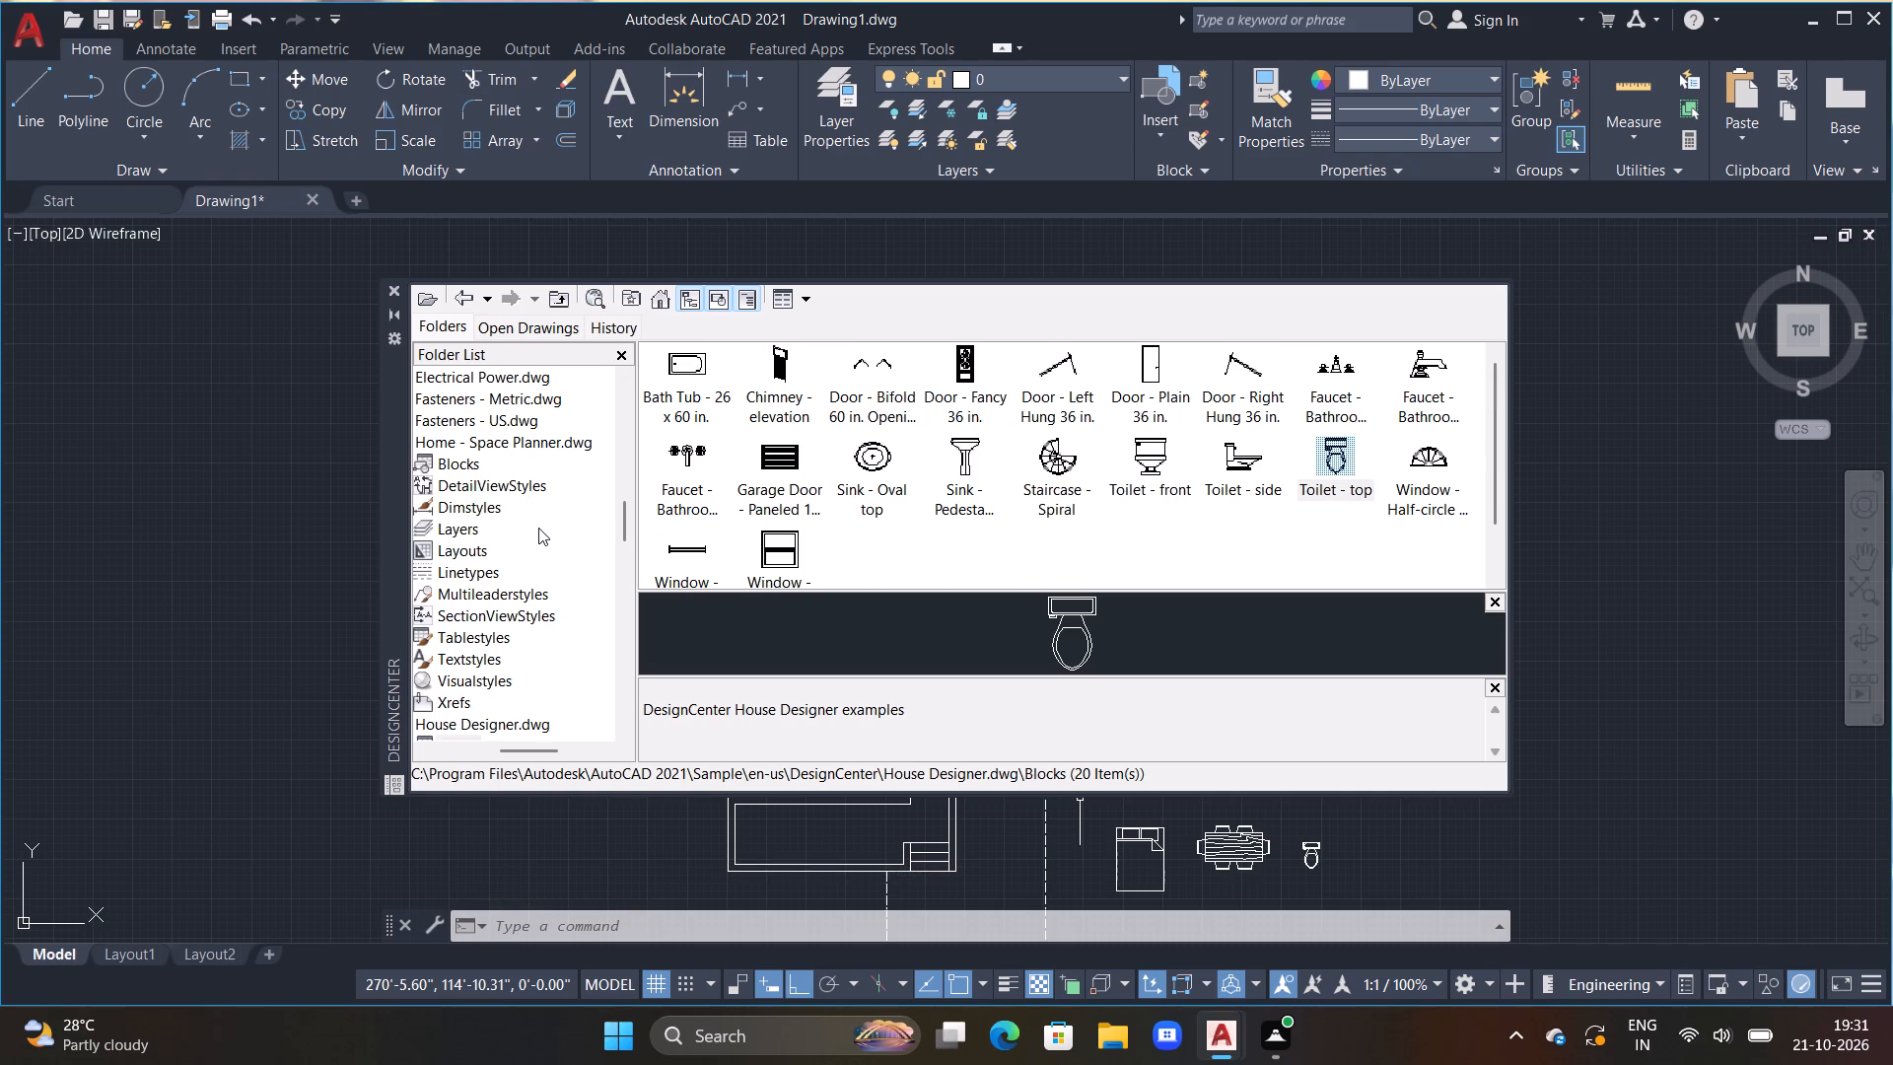
scroll(540, 531, "up", 1)
scroll(540, 531, "down", 2)
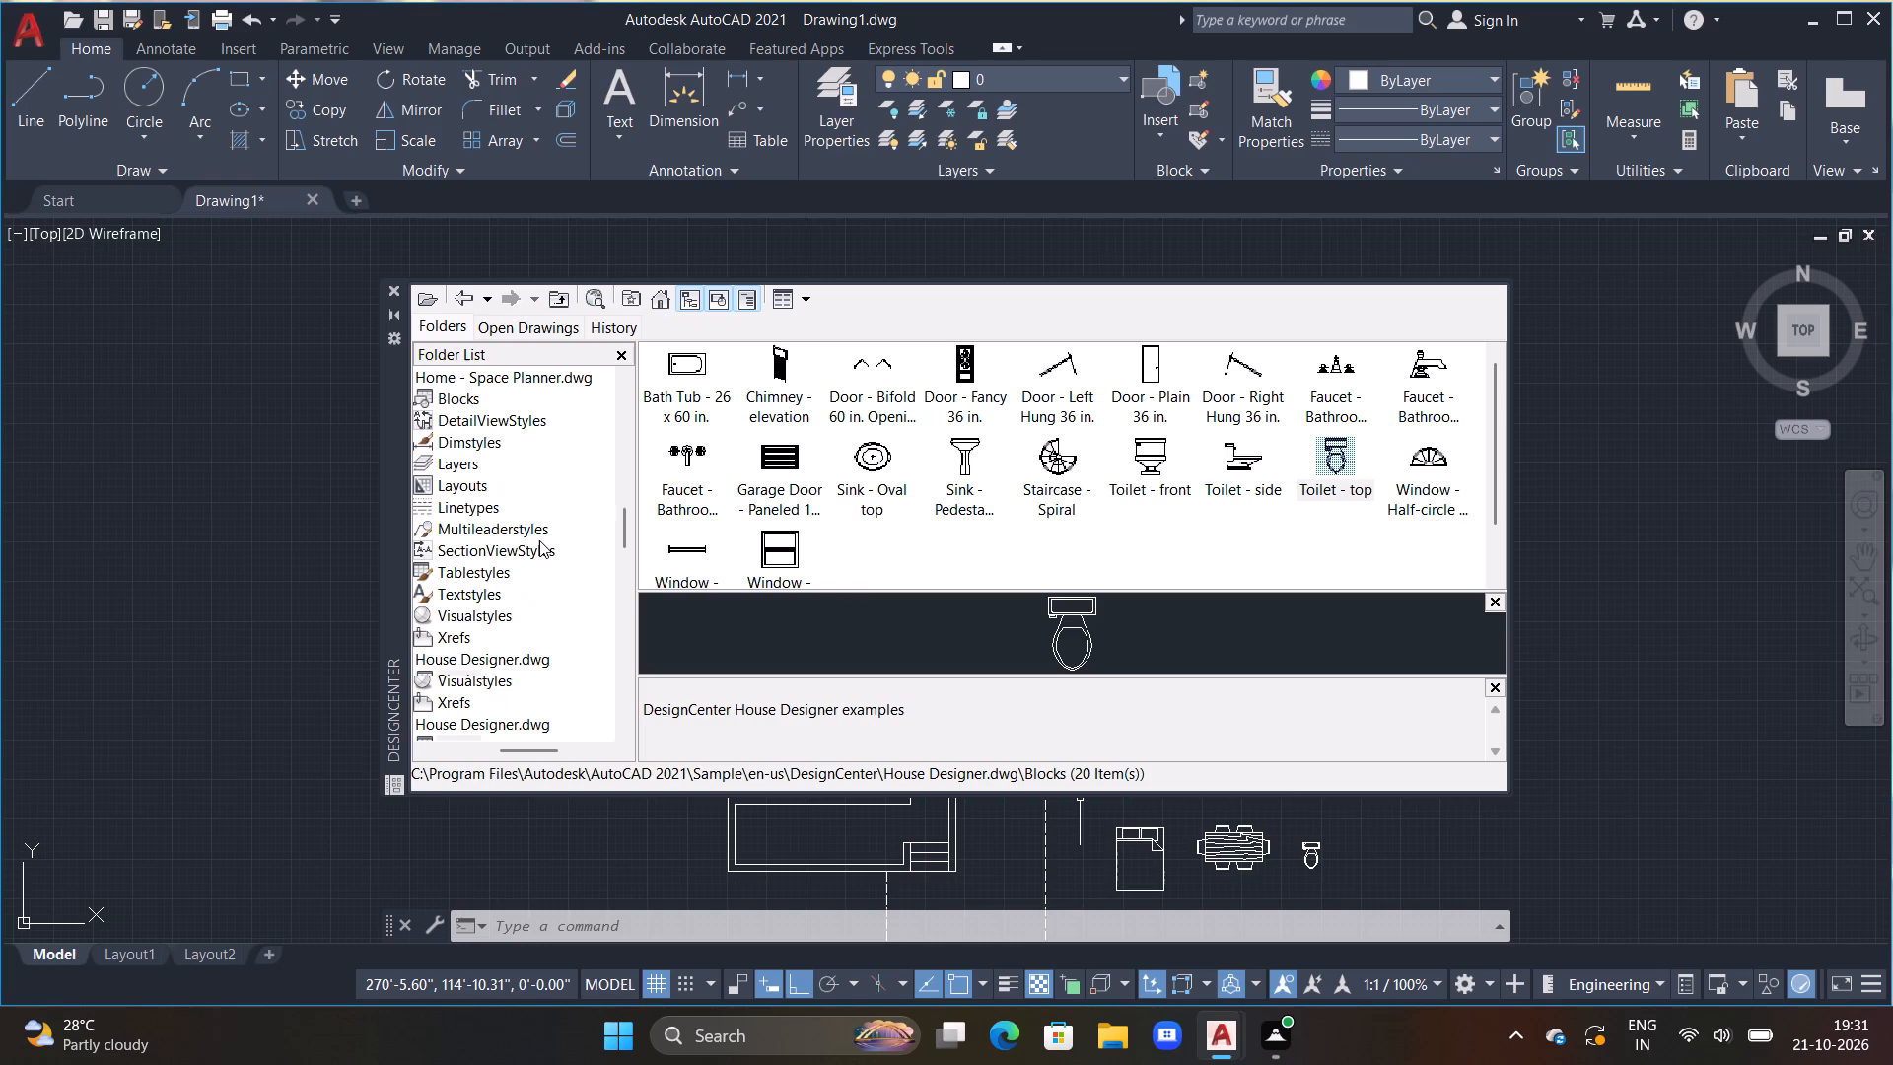
scroll(480, 679, "down", 2)
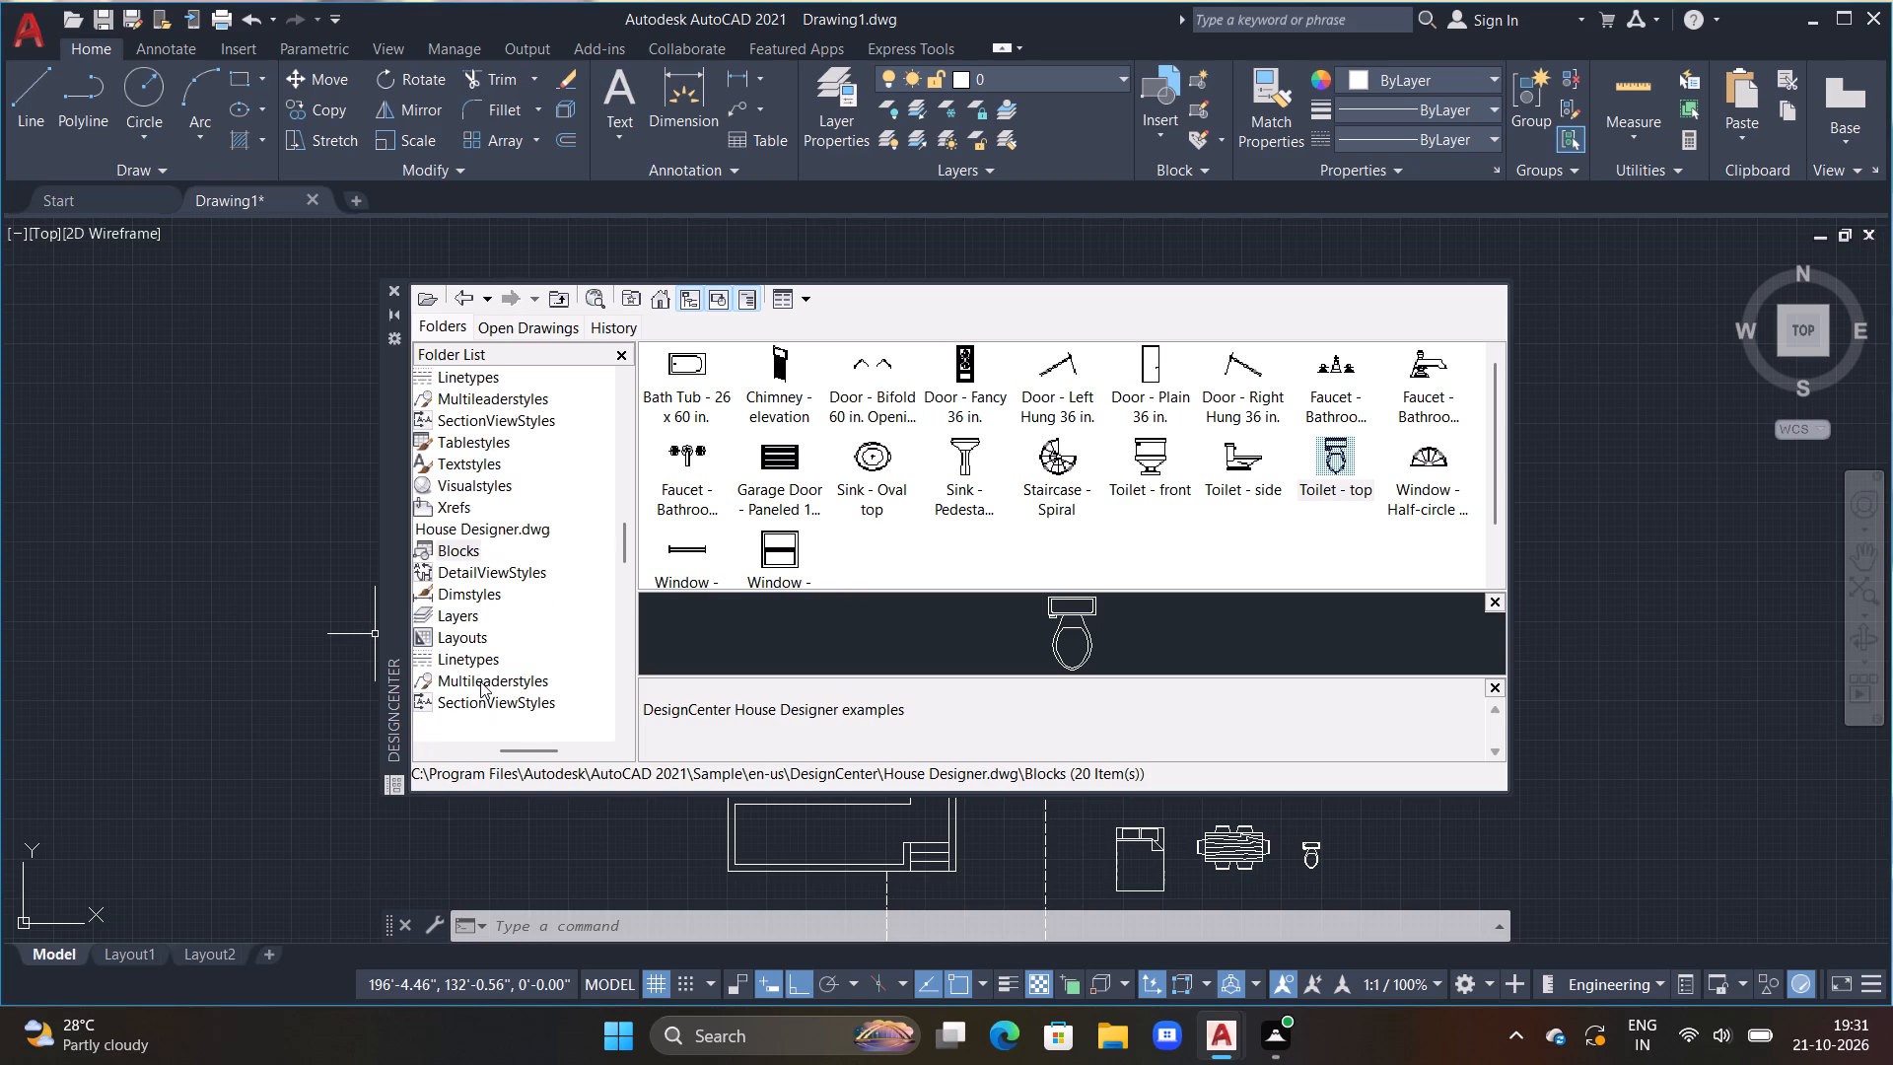
scroll(480, 683, "down", 3)
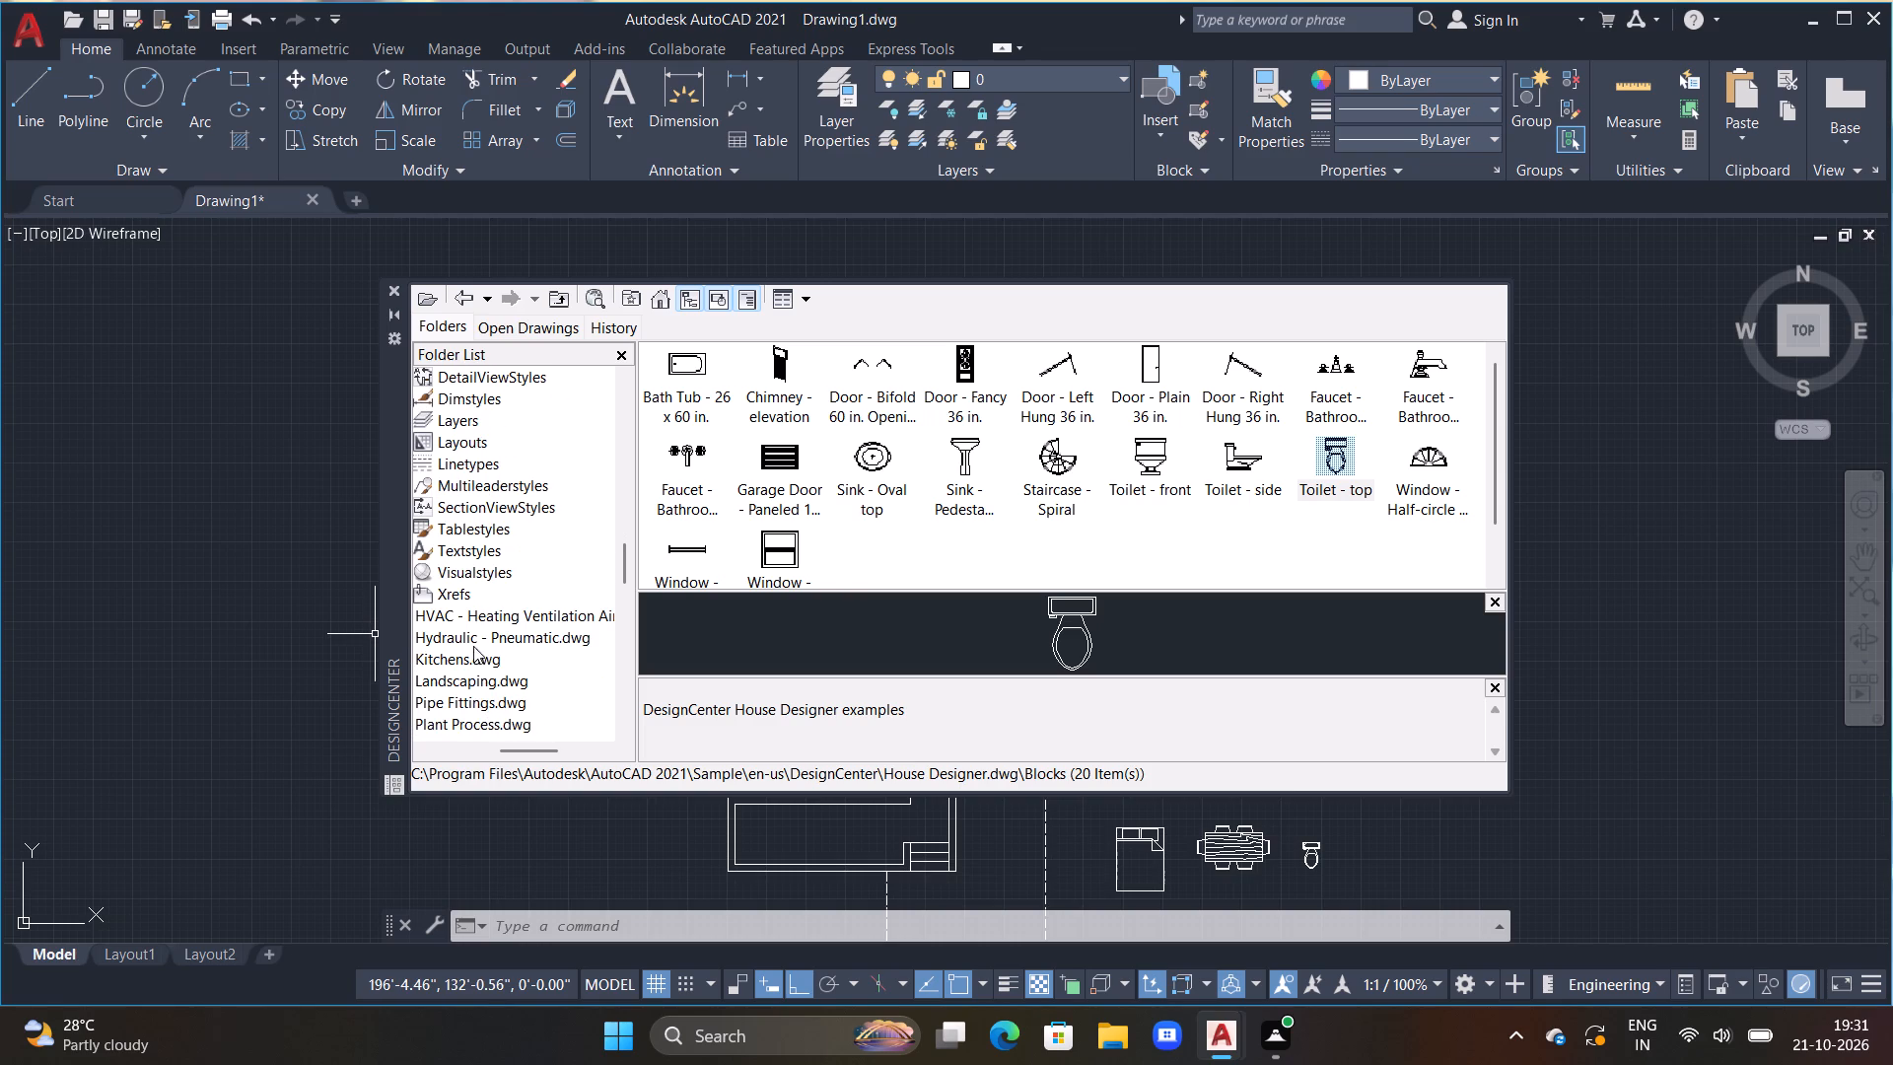
left_click(458, 684)
double_click(690, 366)
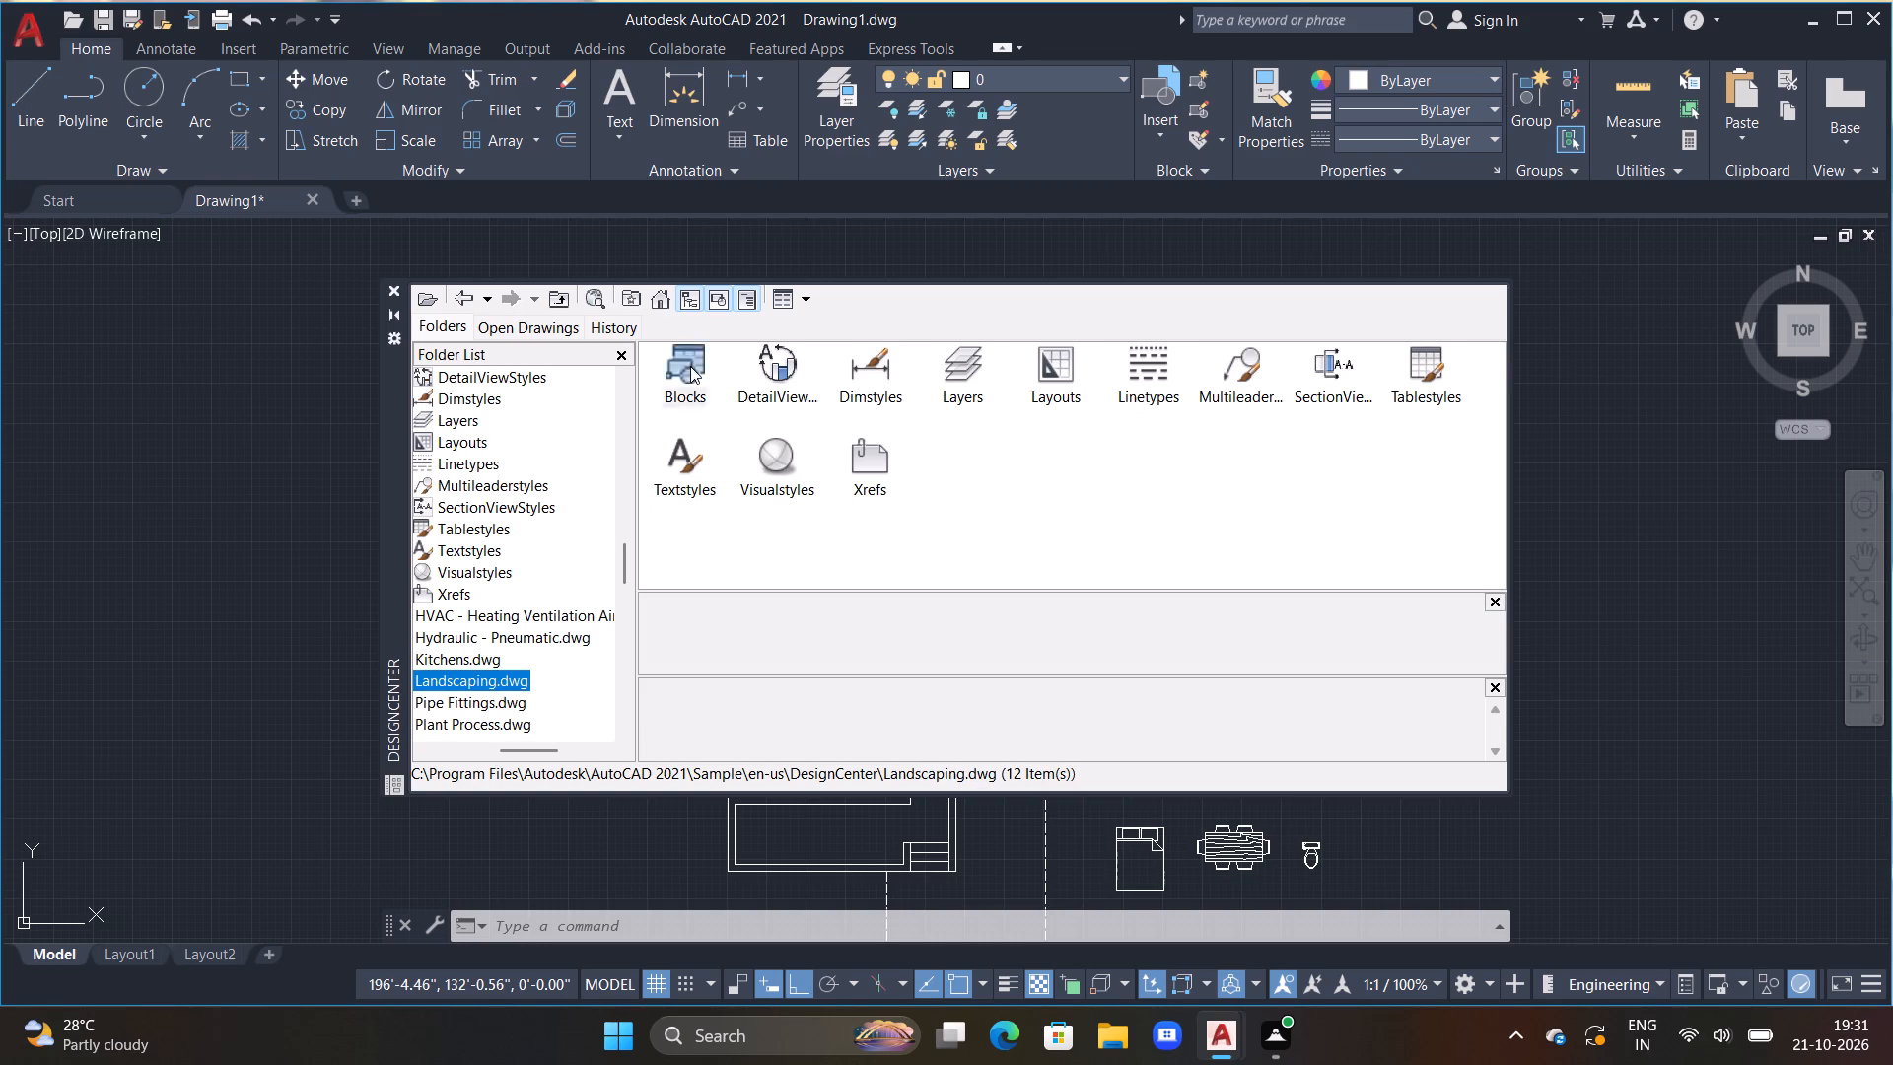
double_click(692, 382)
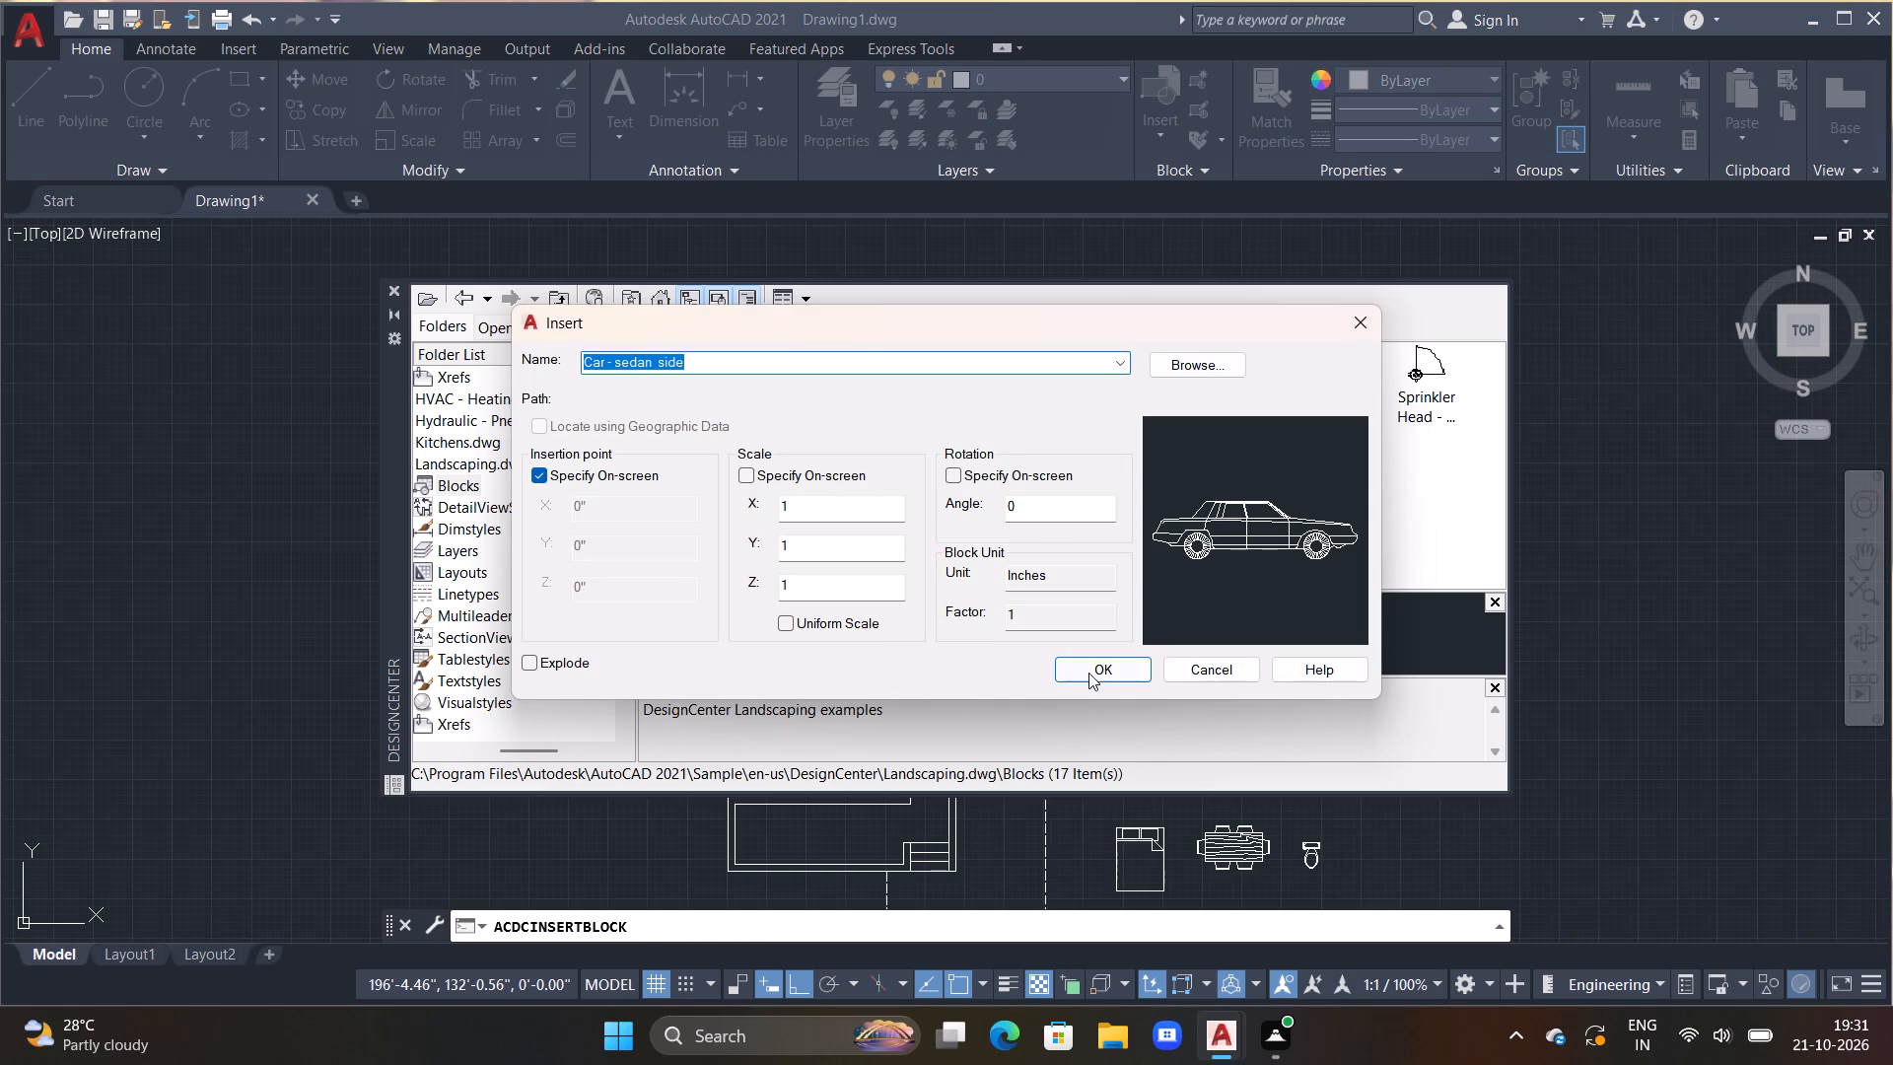
left_click(1090, 673)
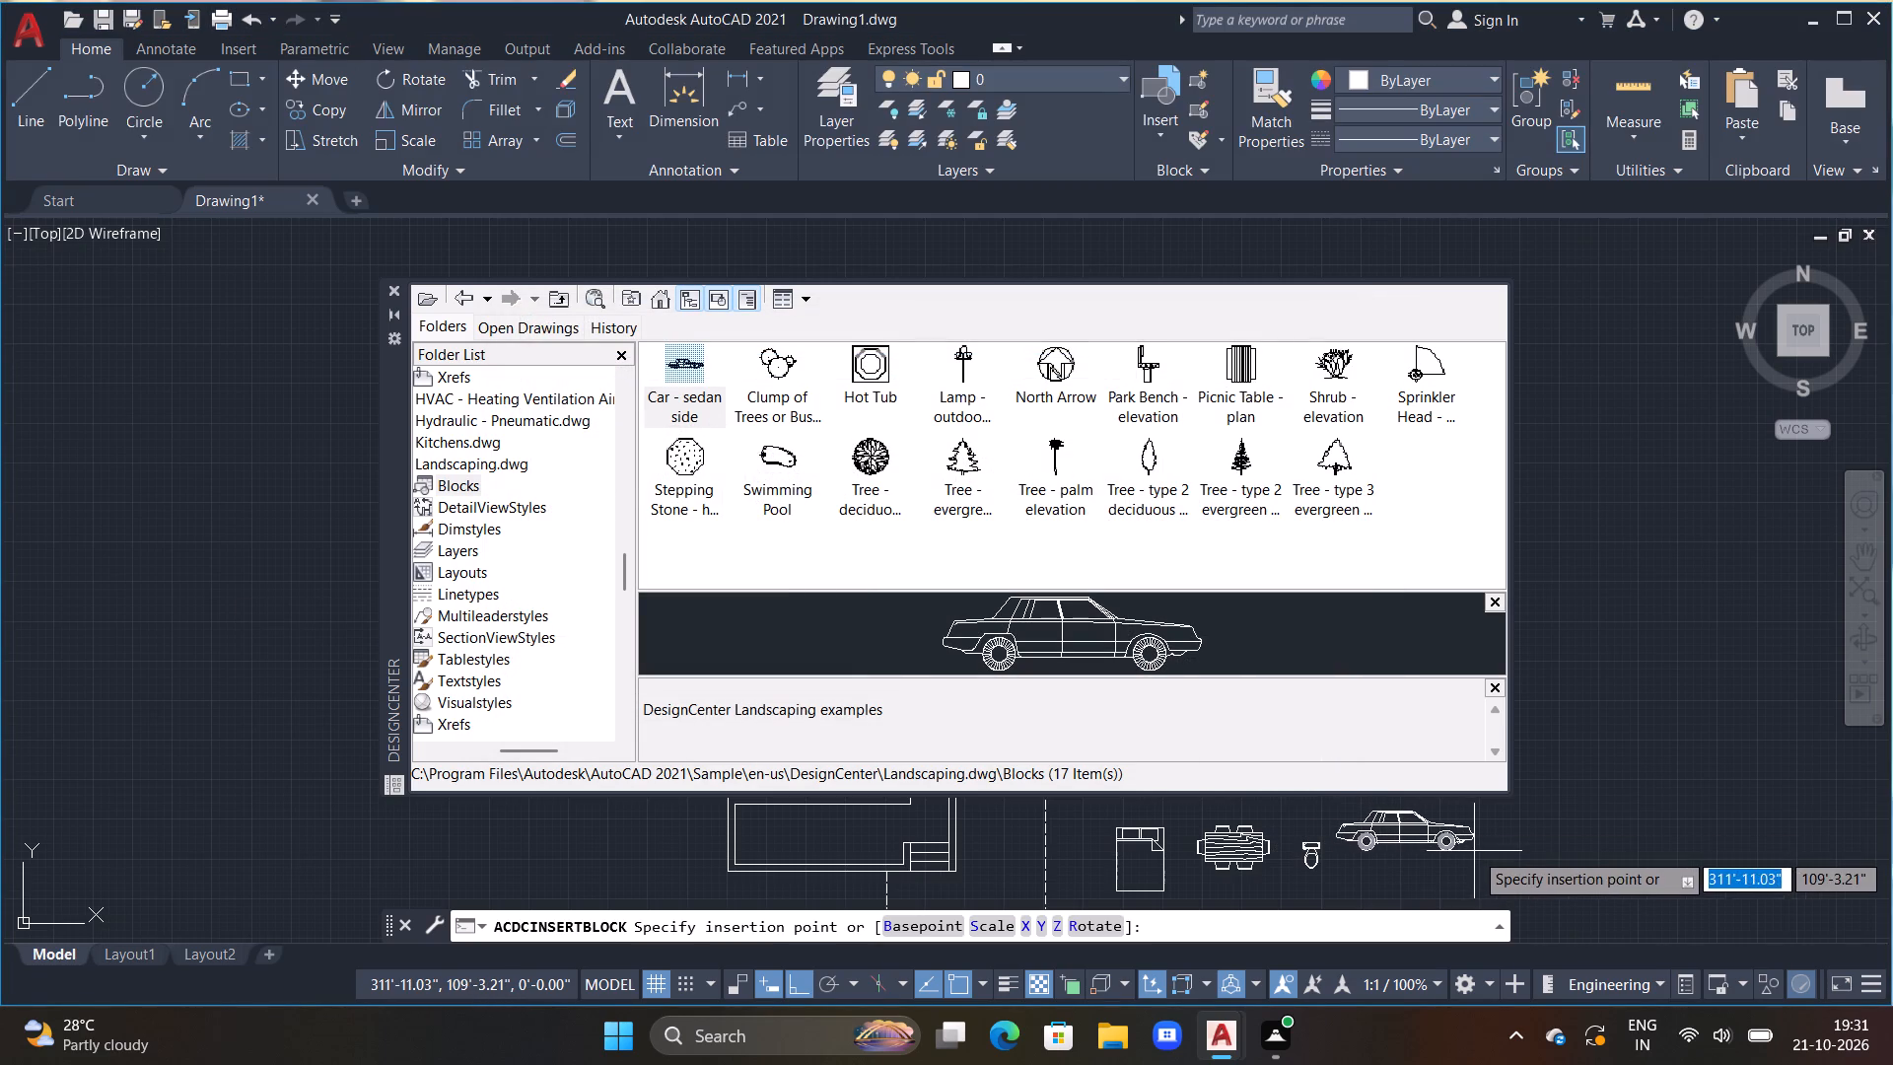
double_click(1475, 851)
key("Escape")
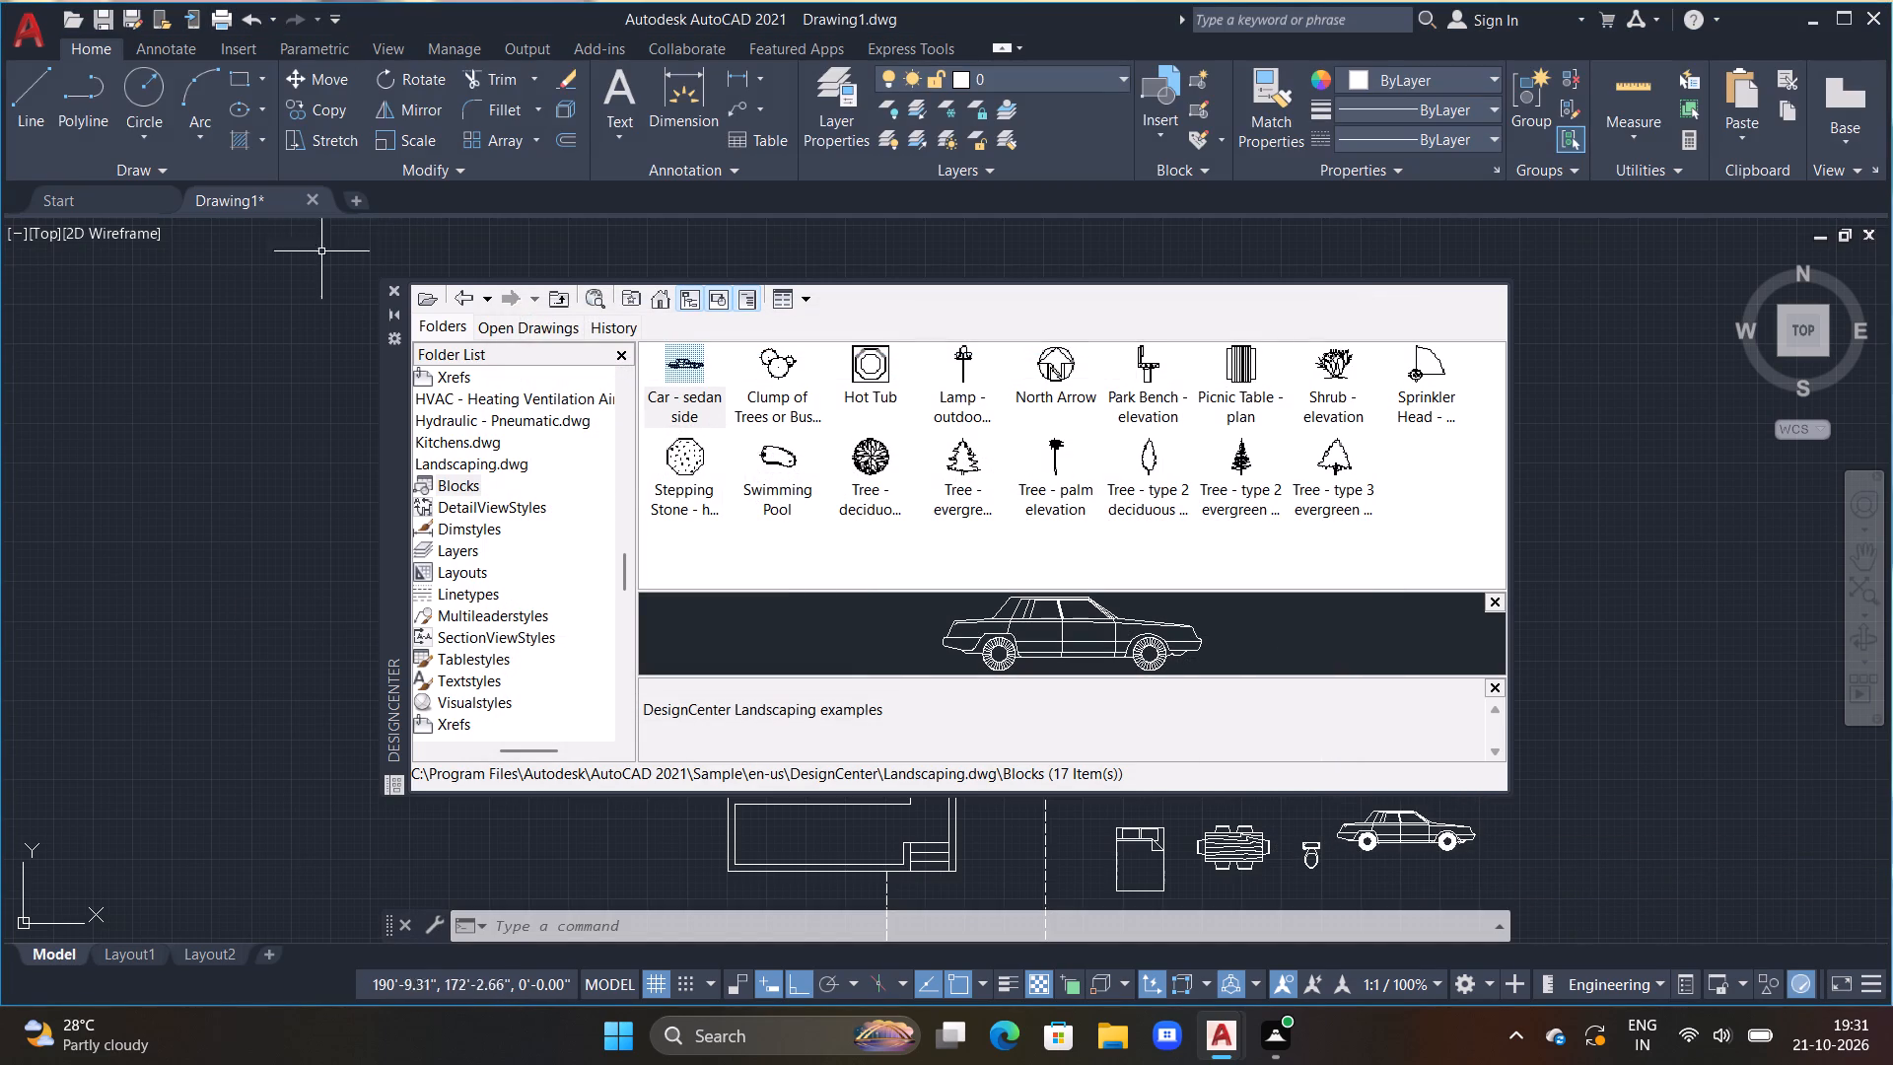
left_click(391, 295)
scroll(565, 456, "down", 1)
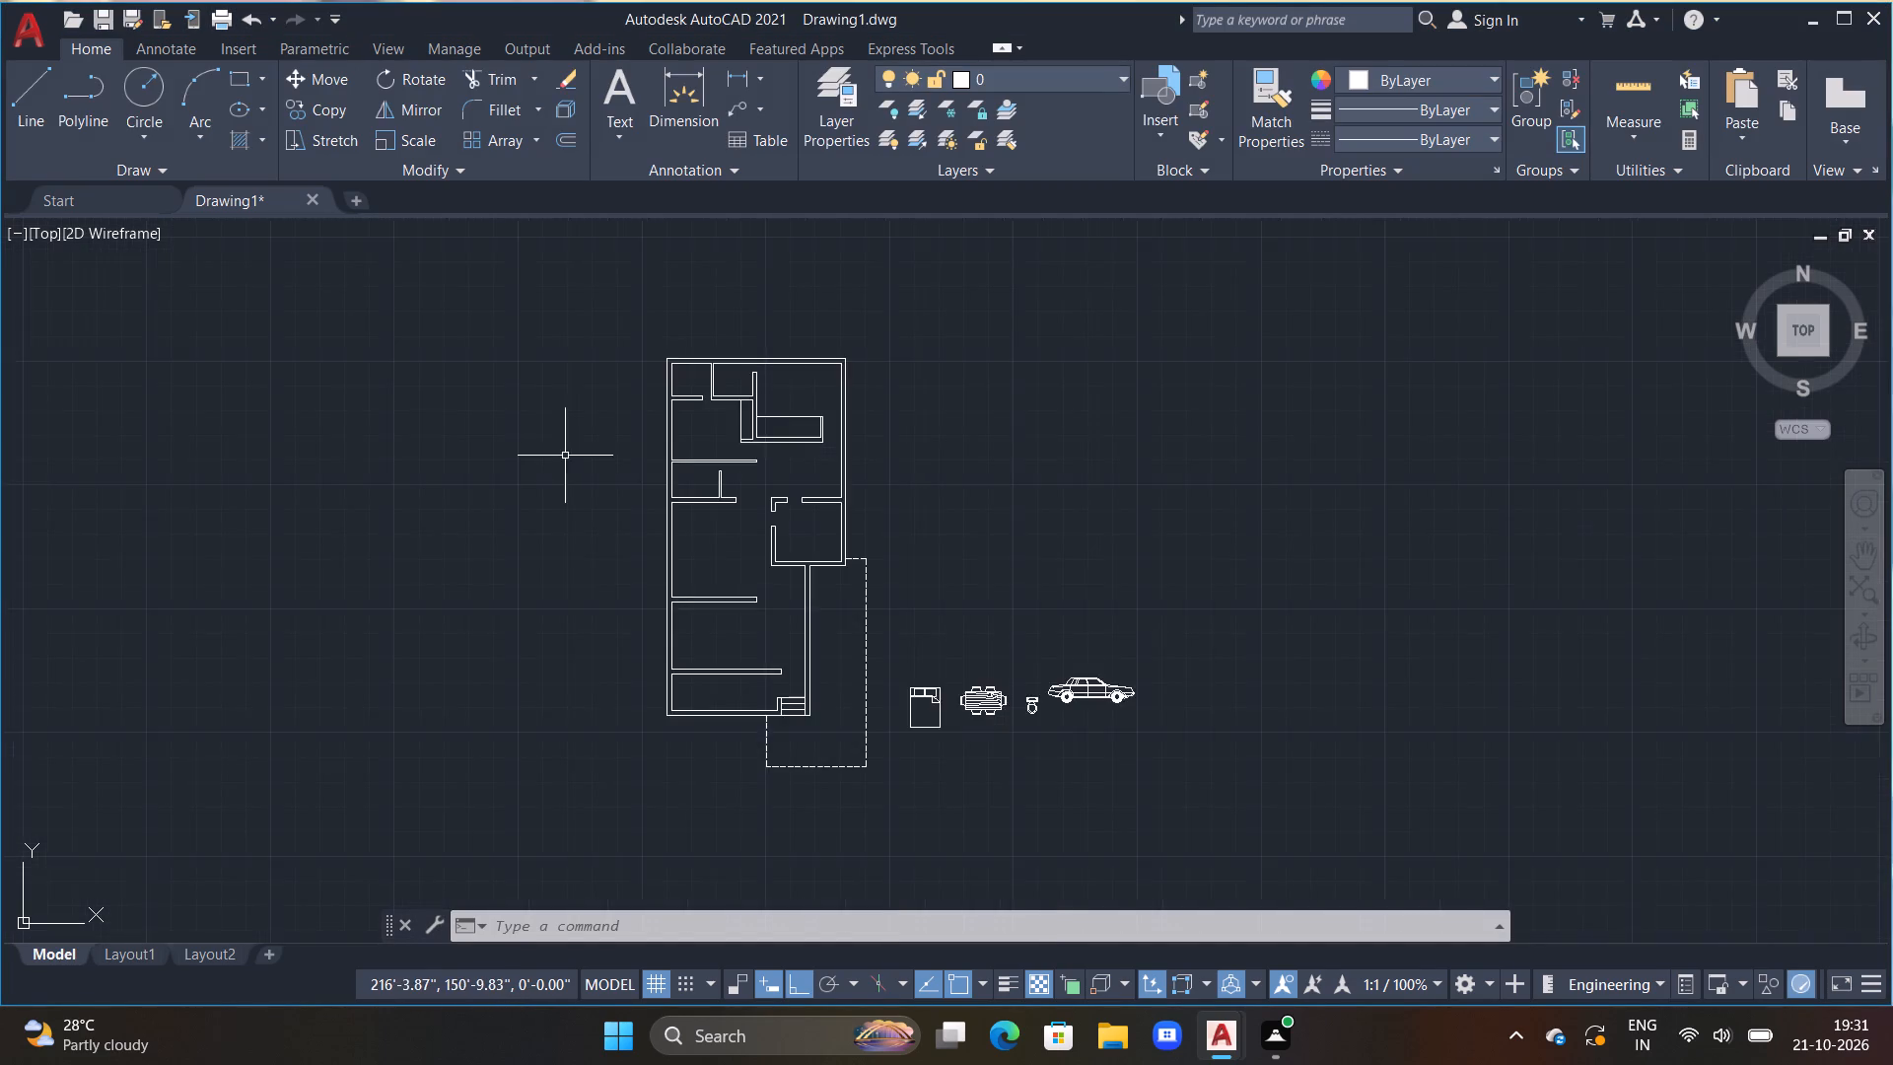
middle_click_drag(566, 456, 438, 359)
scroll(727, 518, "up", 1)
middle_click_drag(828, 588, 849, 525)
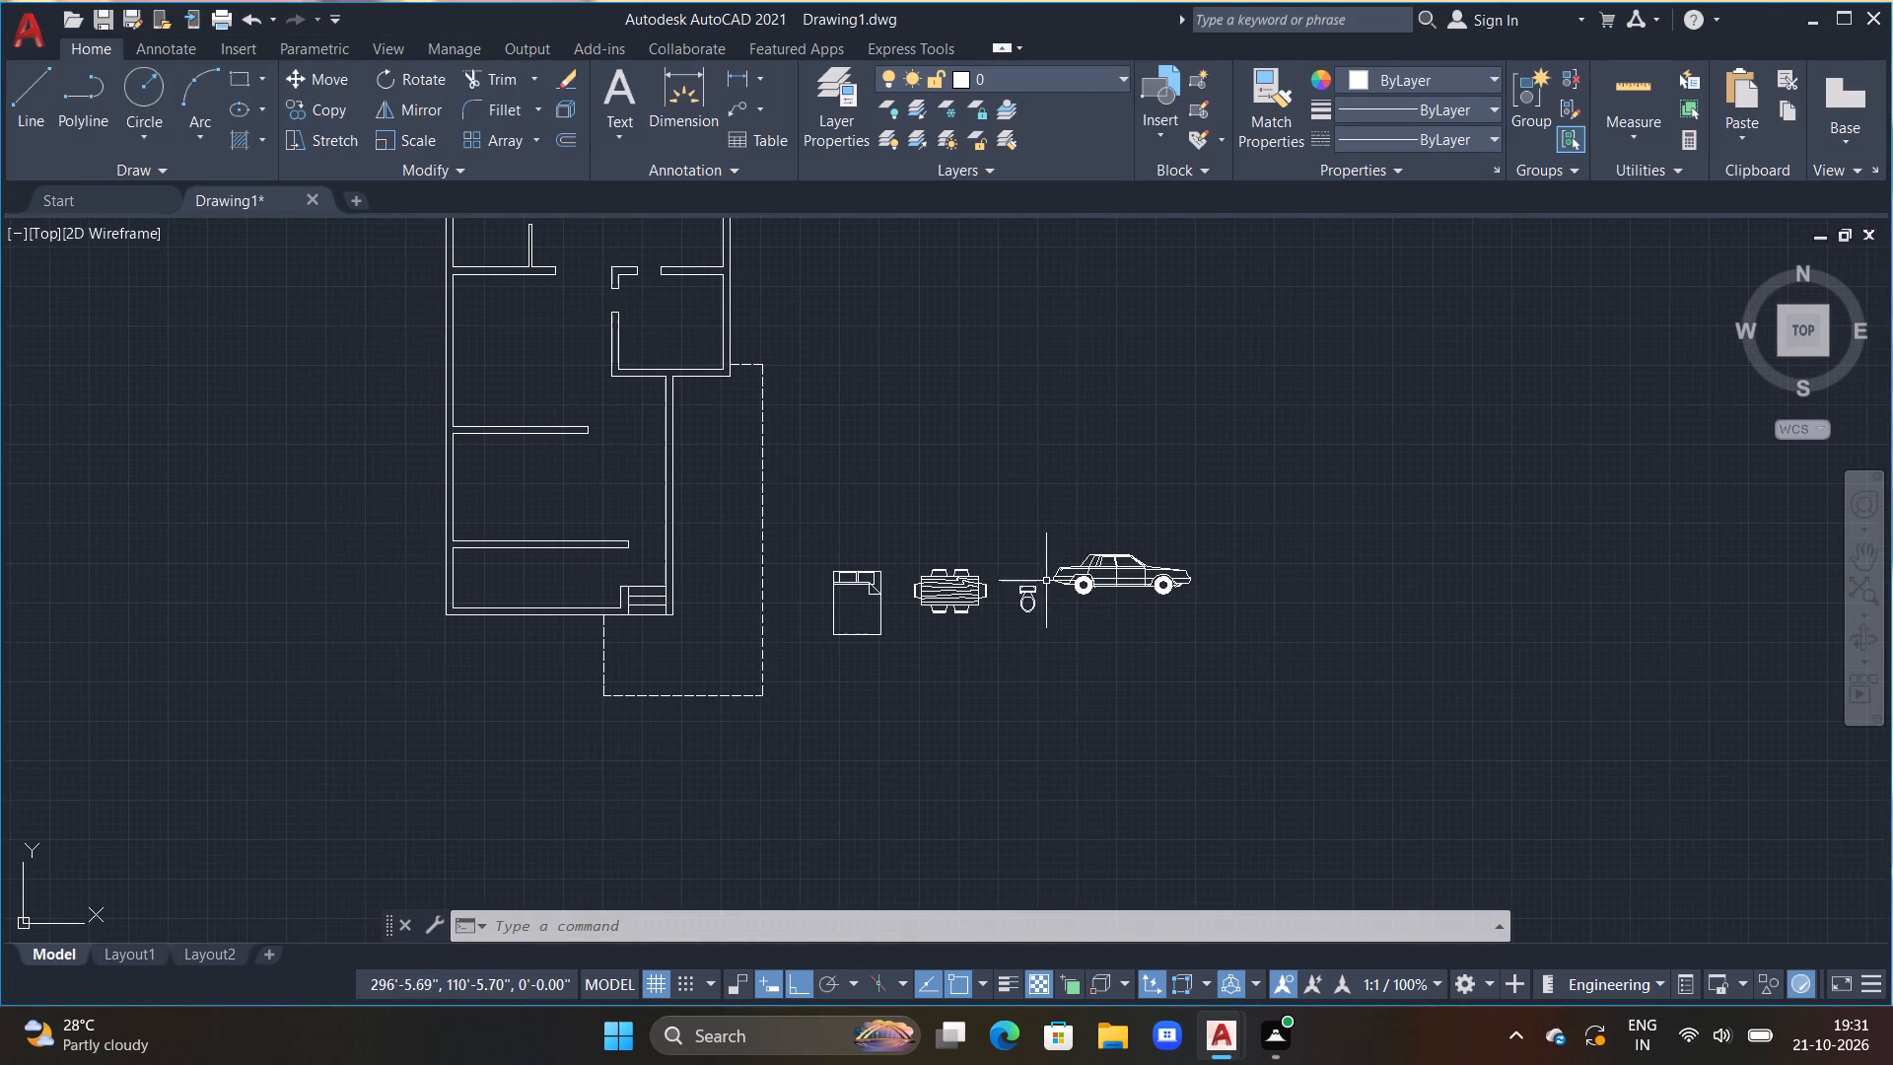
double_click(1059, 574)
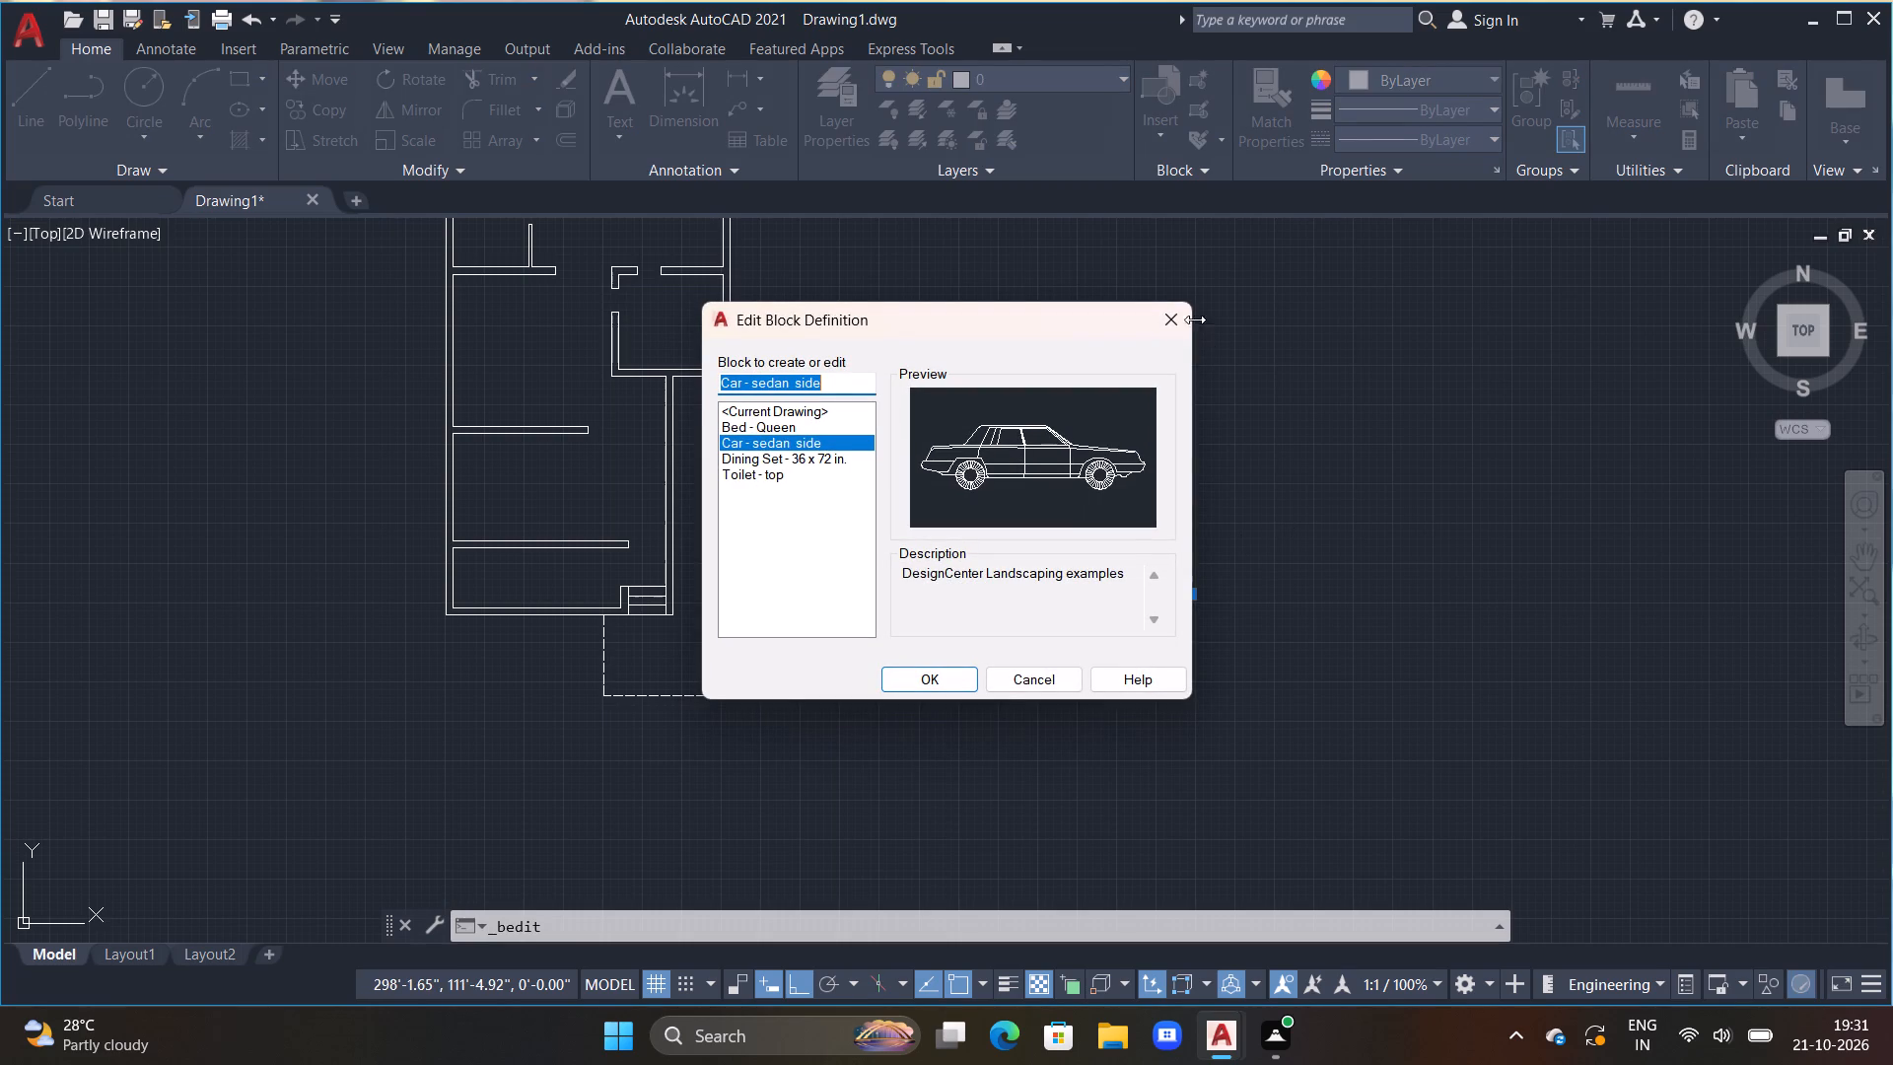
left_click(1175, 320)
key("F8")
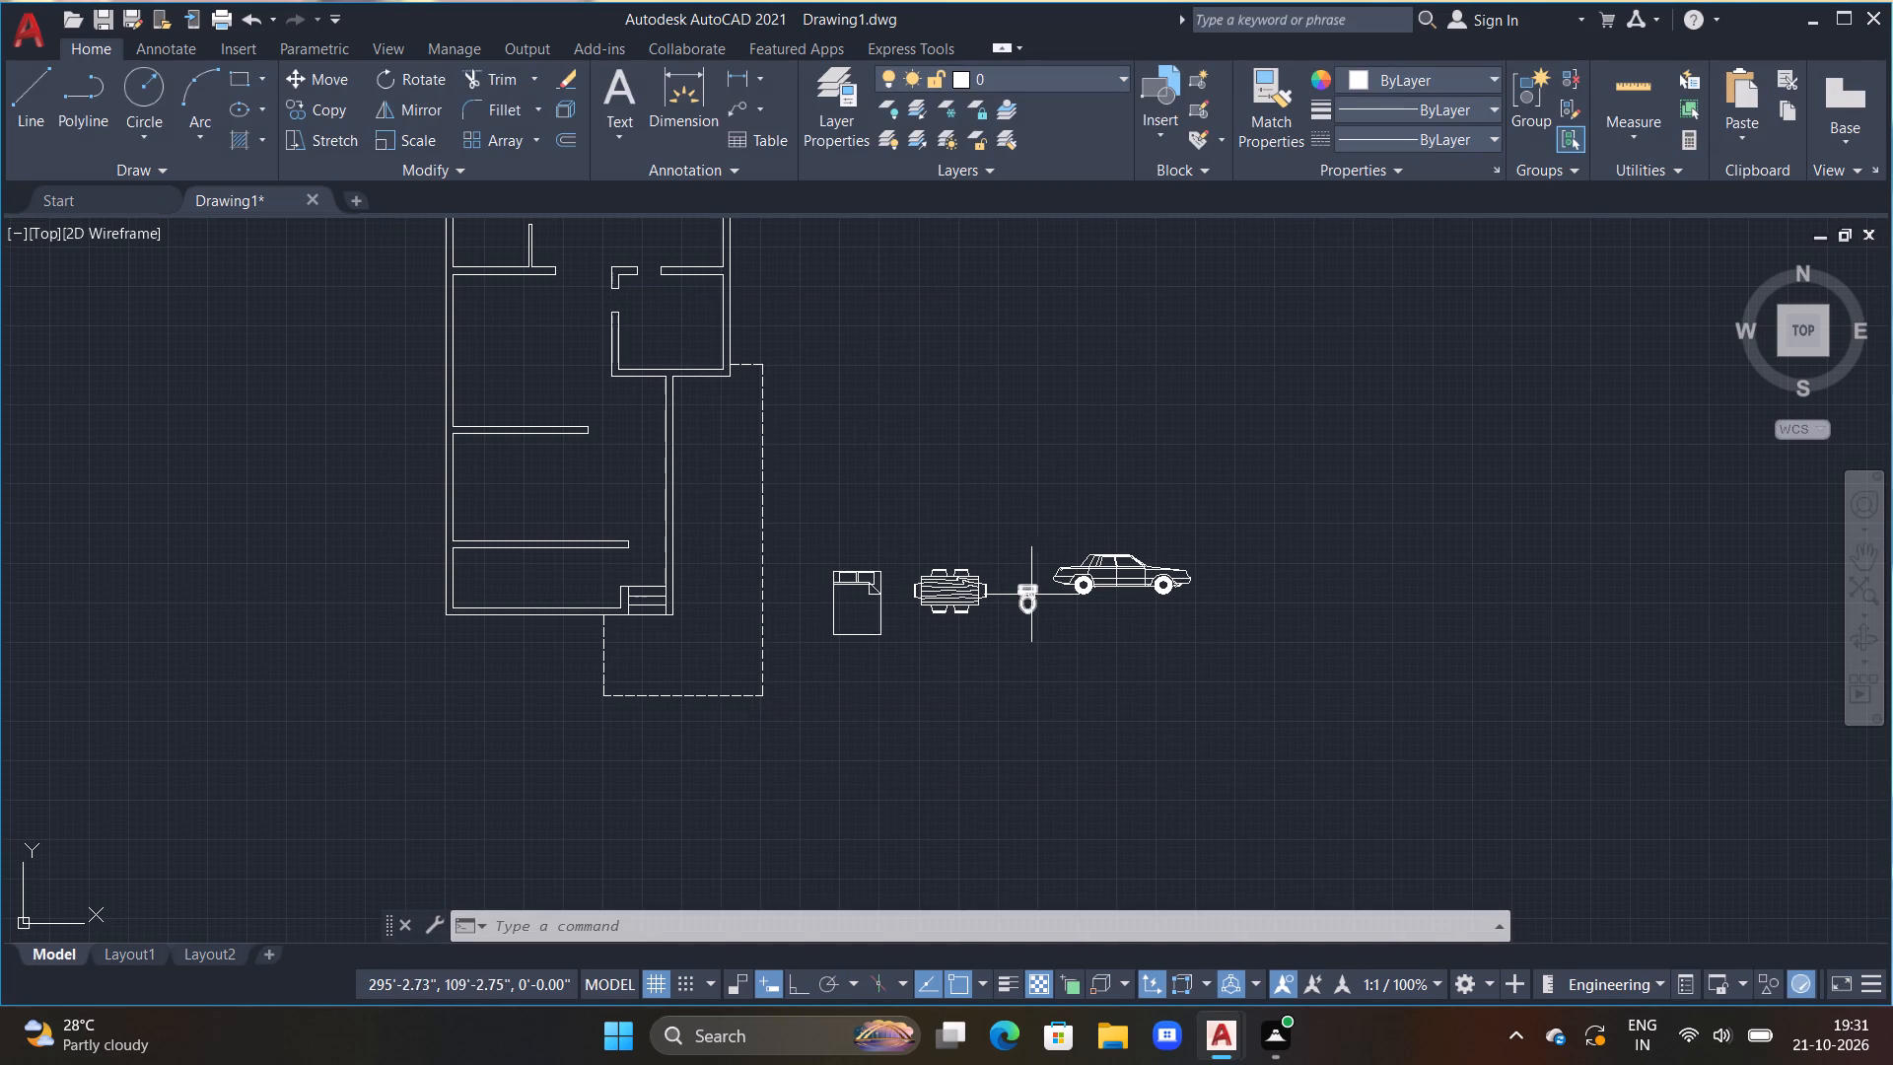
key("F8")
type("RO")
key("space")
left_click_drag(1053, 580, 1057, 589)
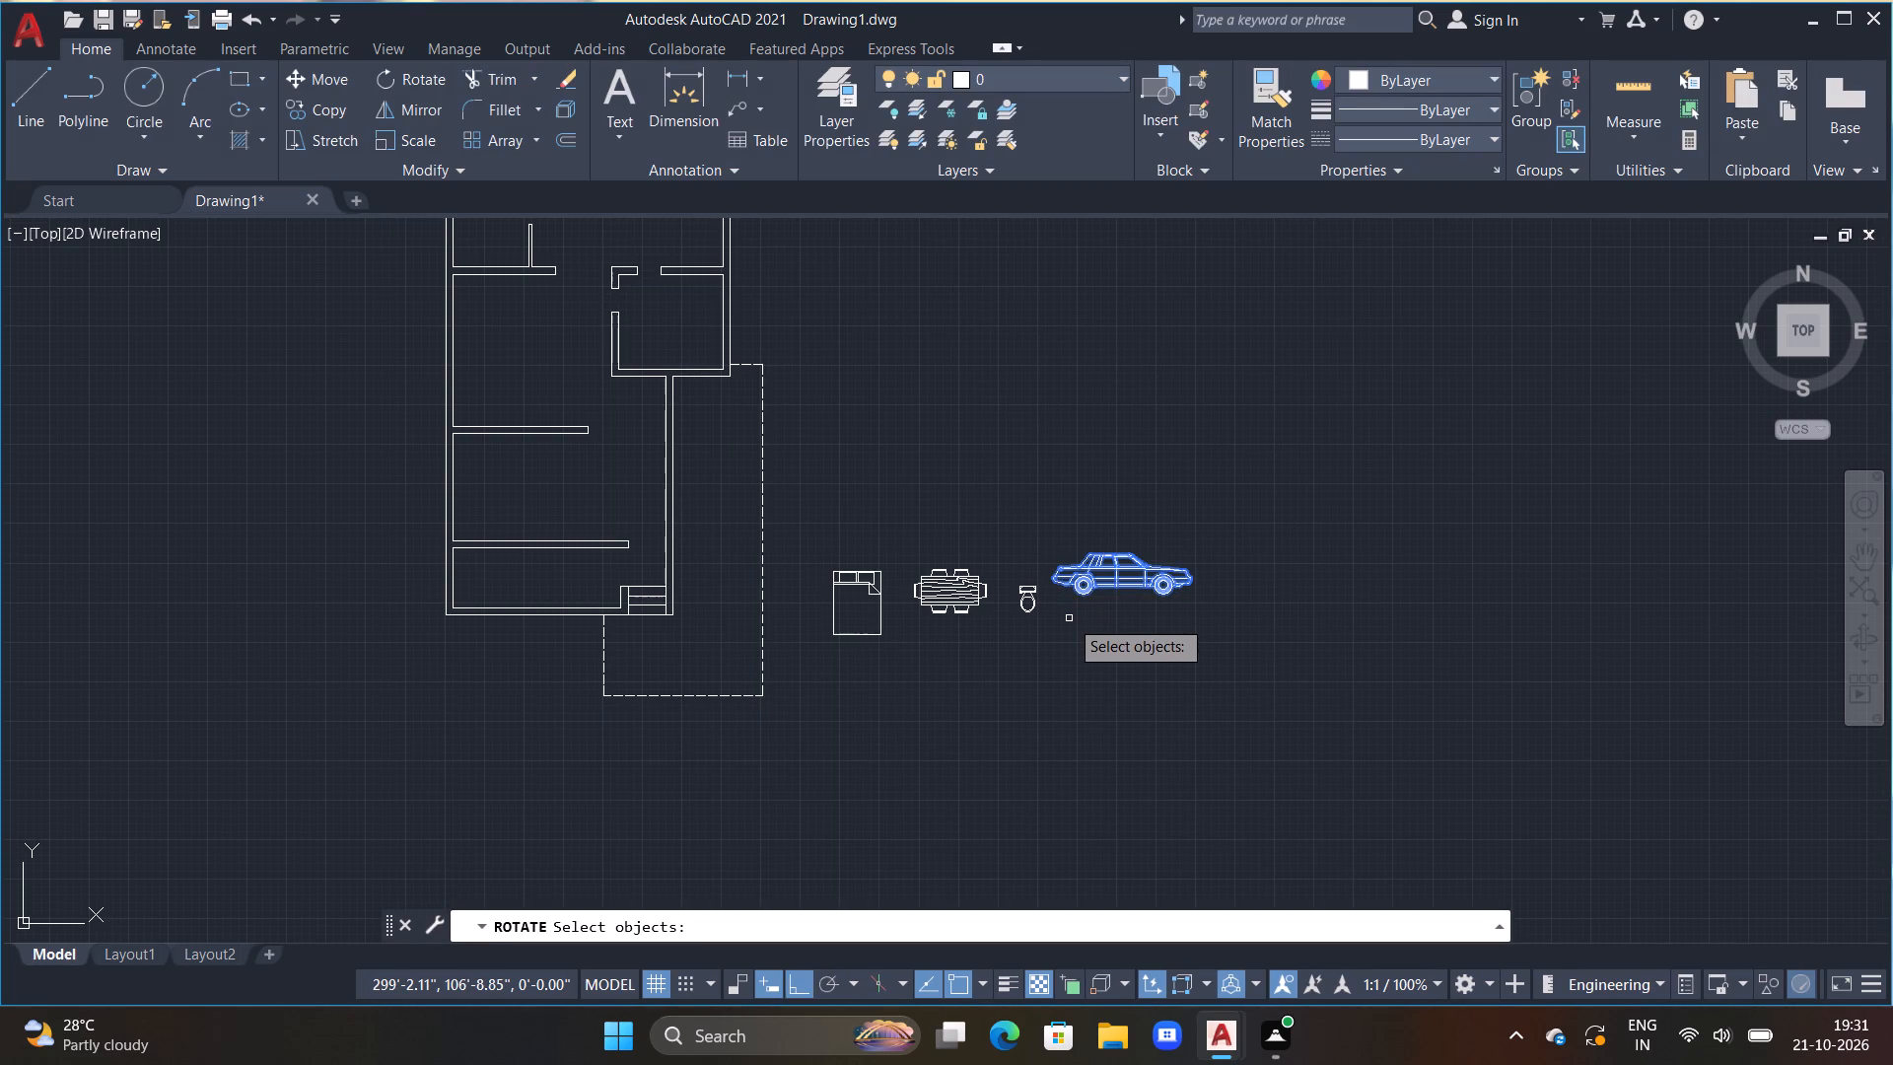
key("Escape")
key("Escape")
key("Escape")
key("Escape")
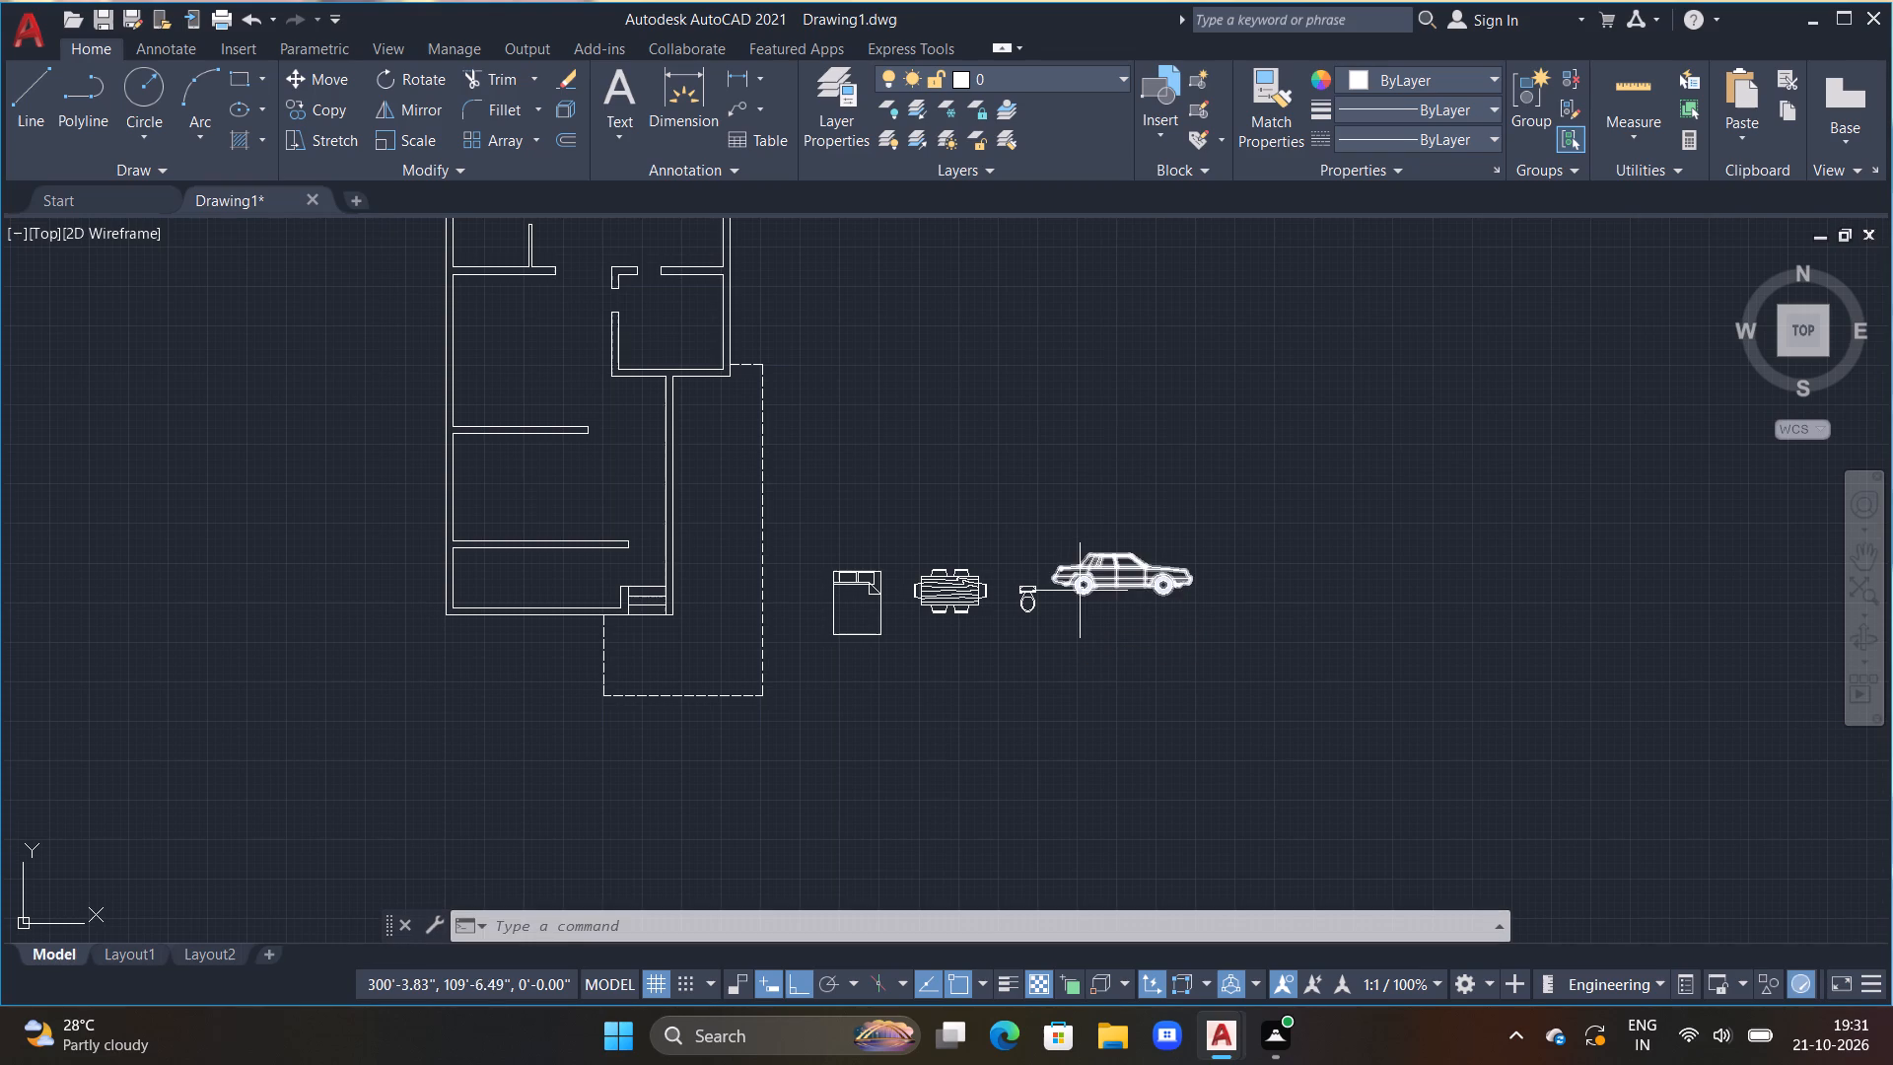
Rotate the sedan block 90° counterclockwise so that it stands parallel to the plan's long side walls.
left_click(1080, 591)
type("RO")
key("space")
left_click_drag(1080, 591, 1089, 613)
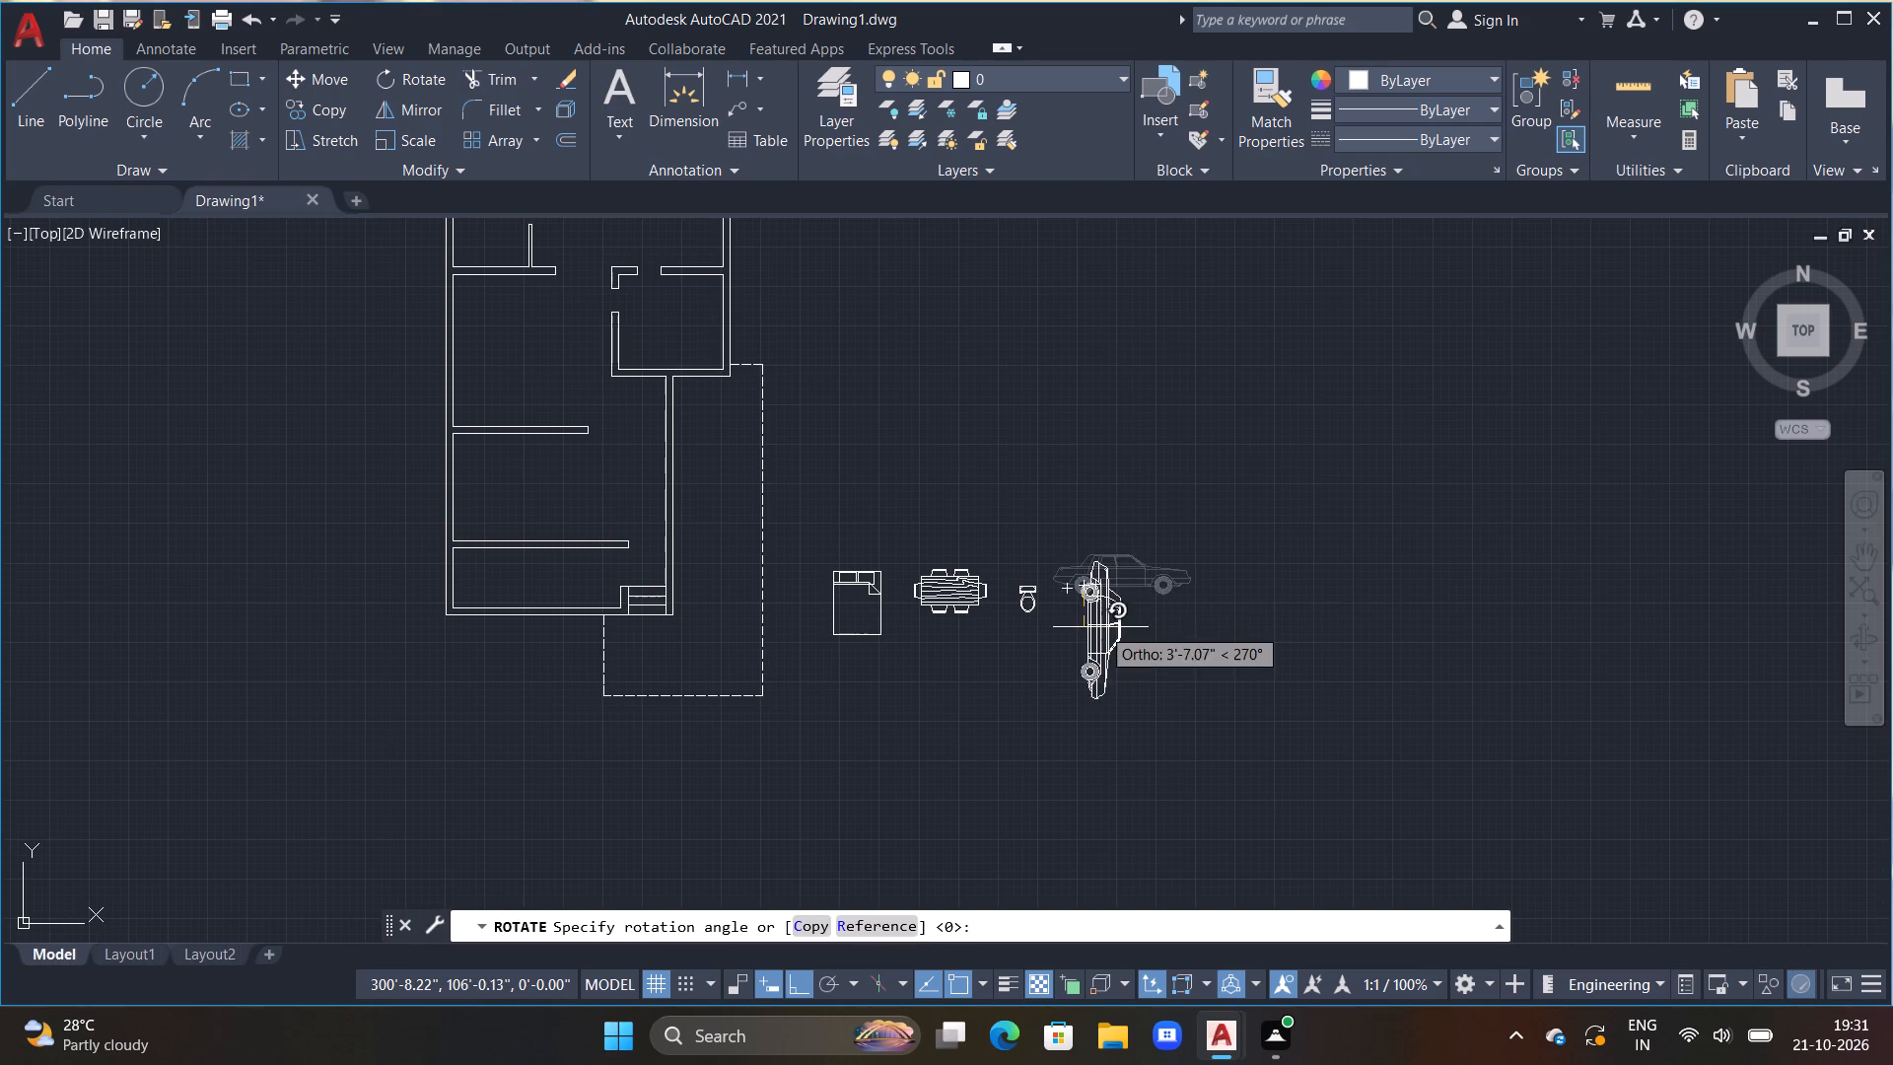
left_click(1048, 497)
Move the sedan block about 35'-8" west into the strip between the plan's side wall and the dashed outline.
left_click(1071, 585)
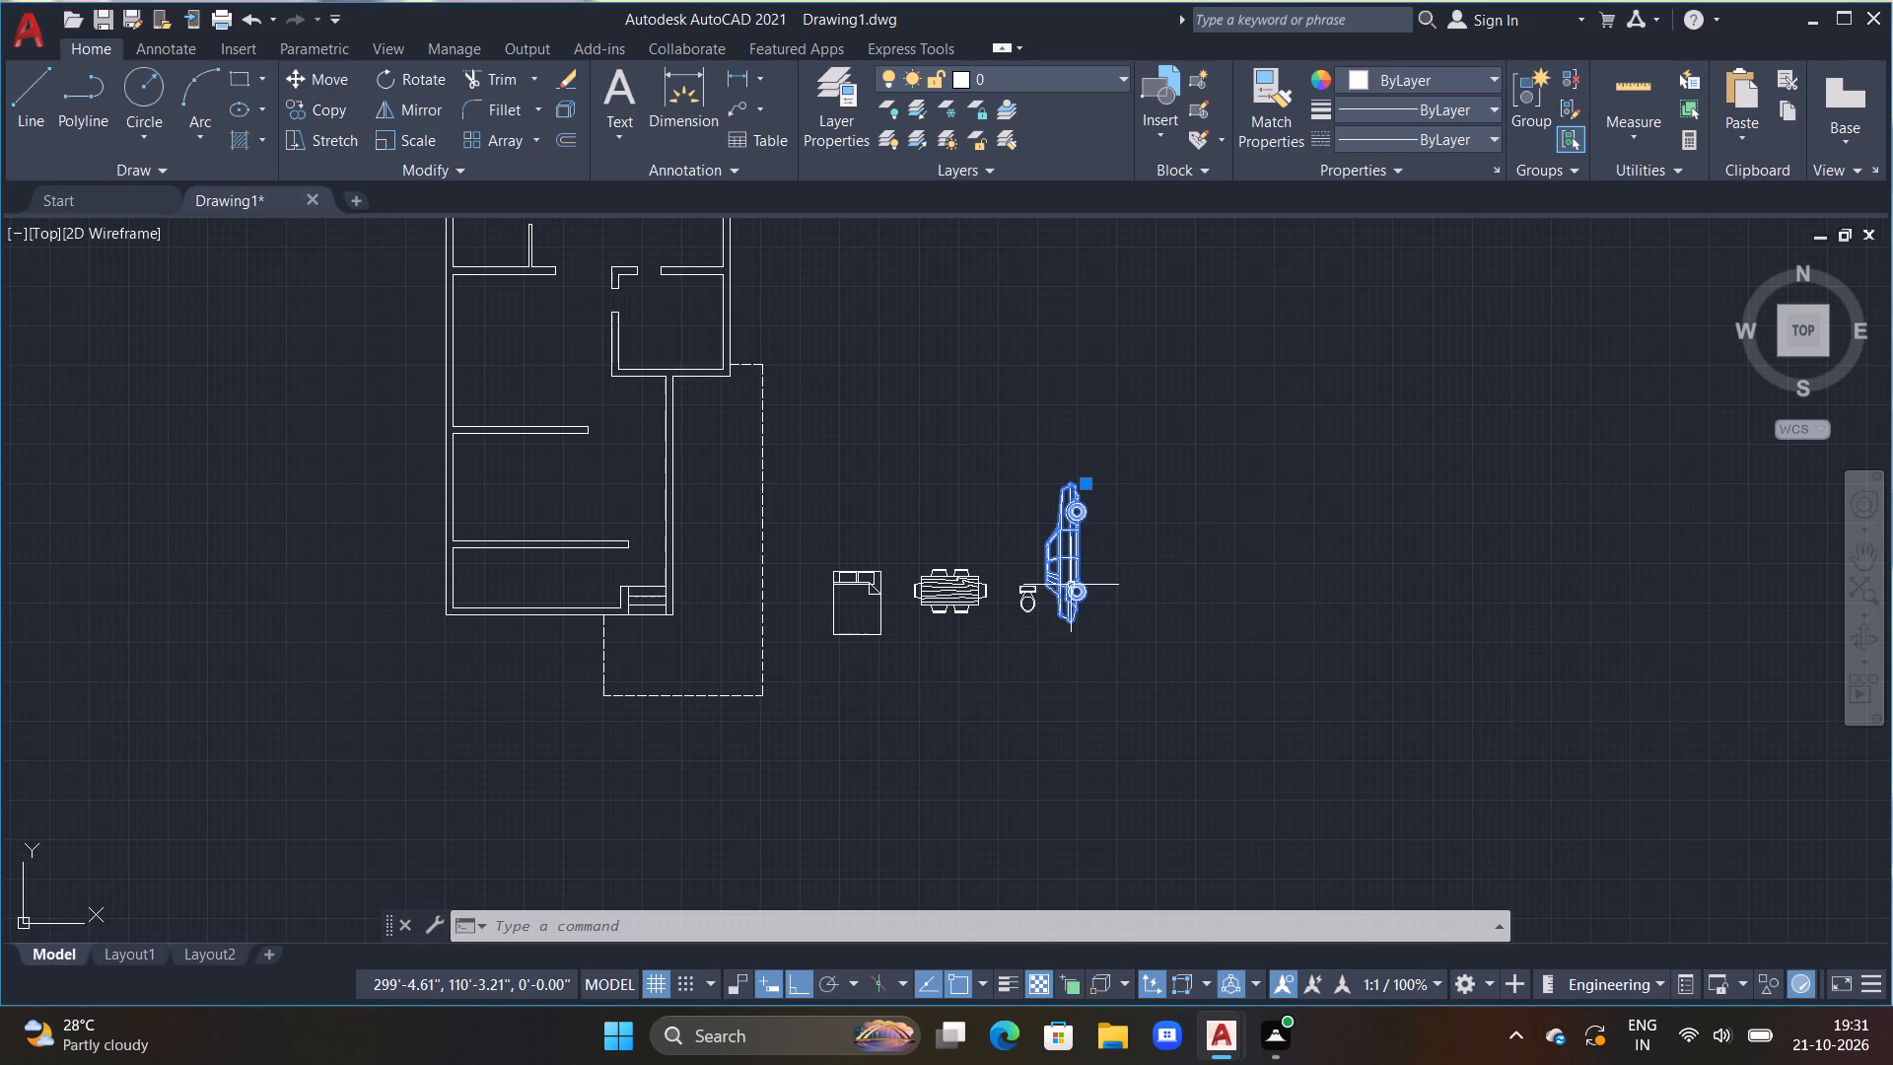
type("M")
key("space")
left_click_drag(1071, 585, 838, 634)
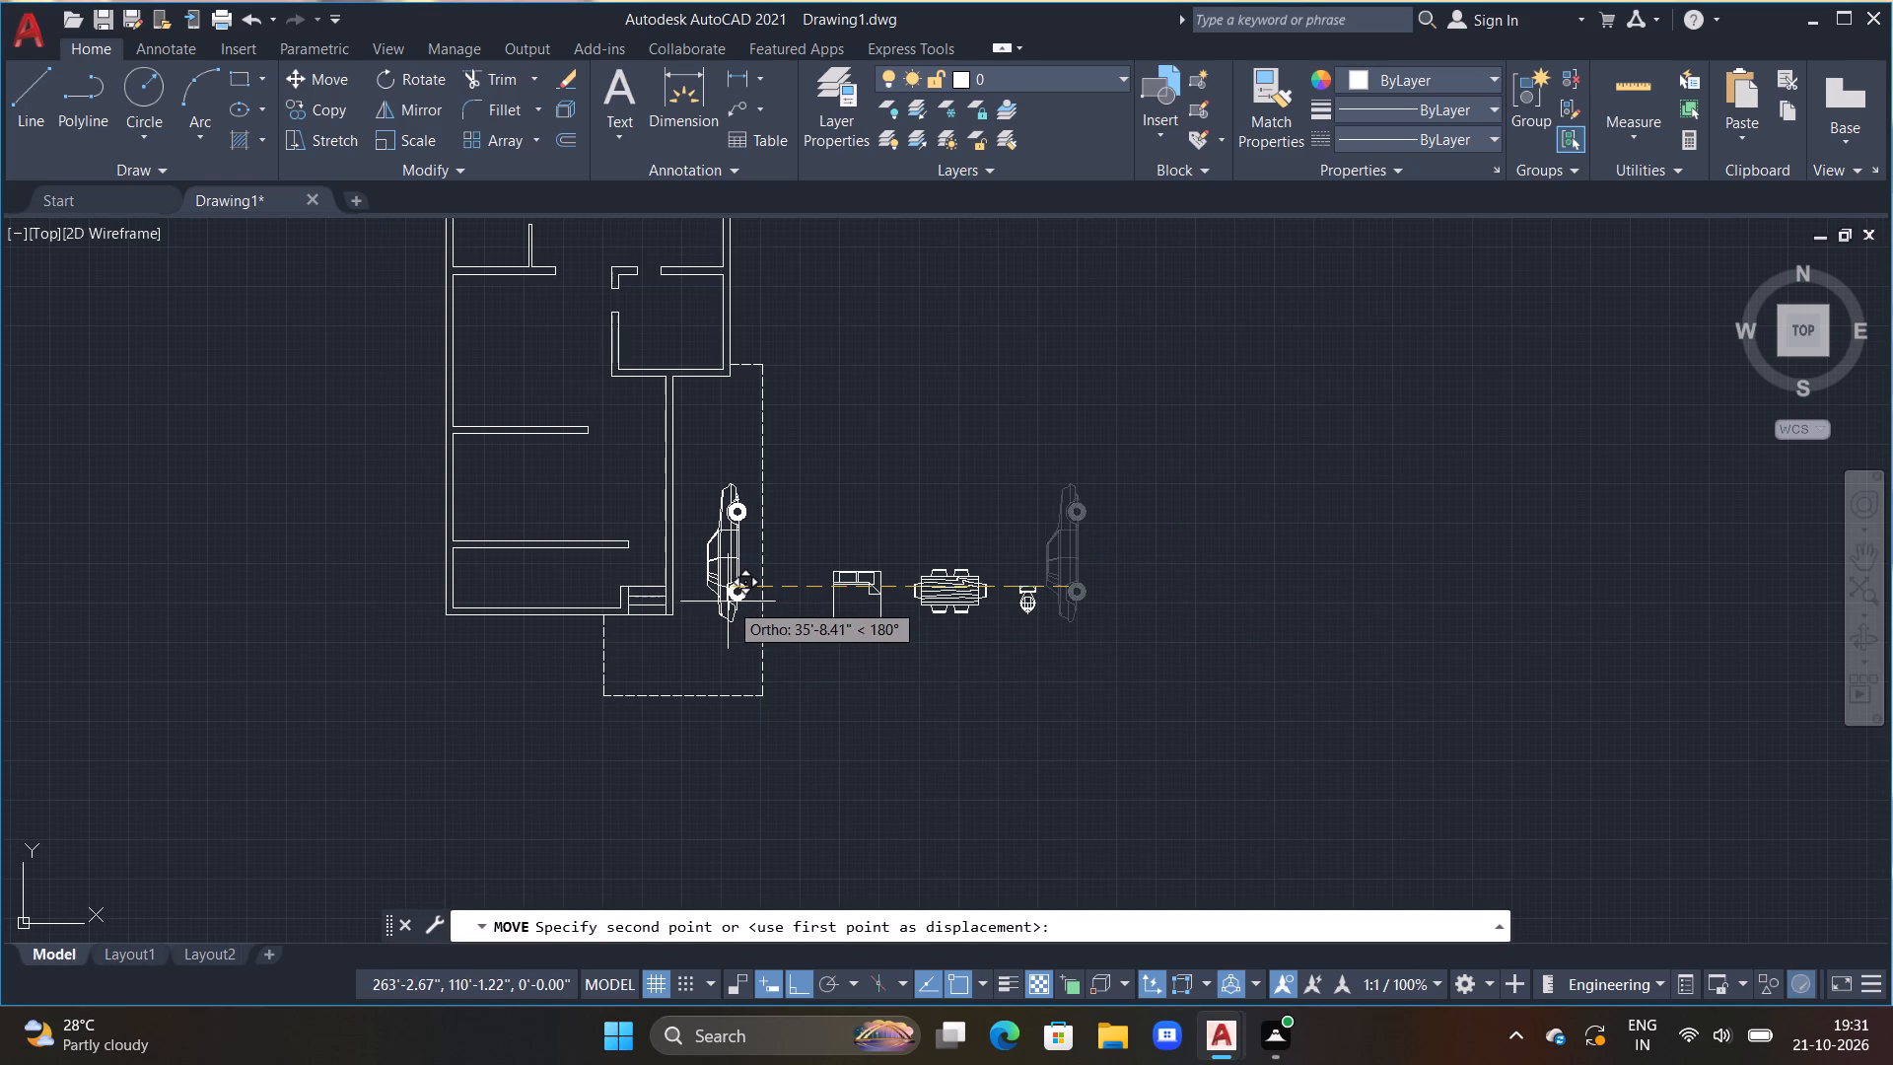
left_click(727, 599)
Move the dining set block into the open space in the plan just below the long counter, with Ortho off.
middle_click_drag(793, 683, 796, 687)
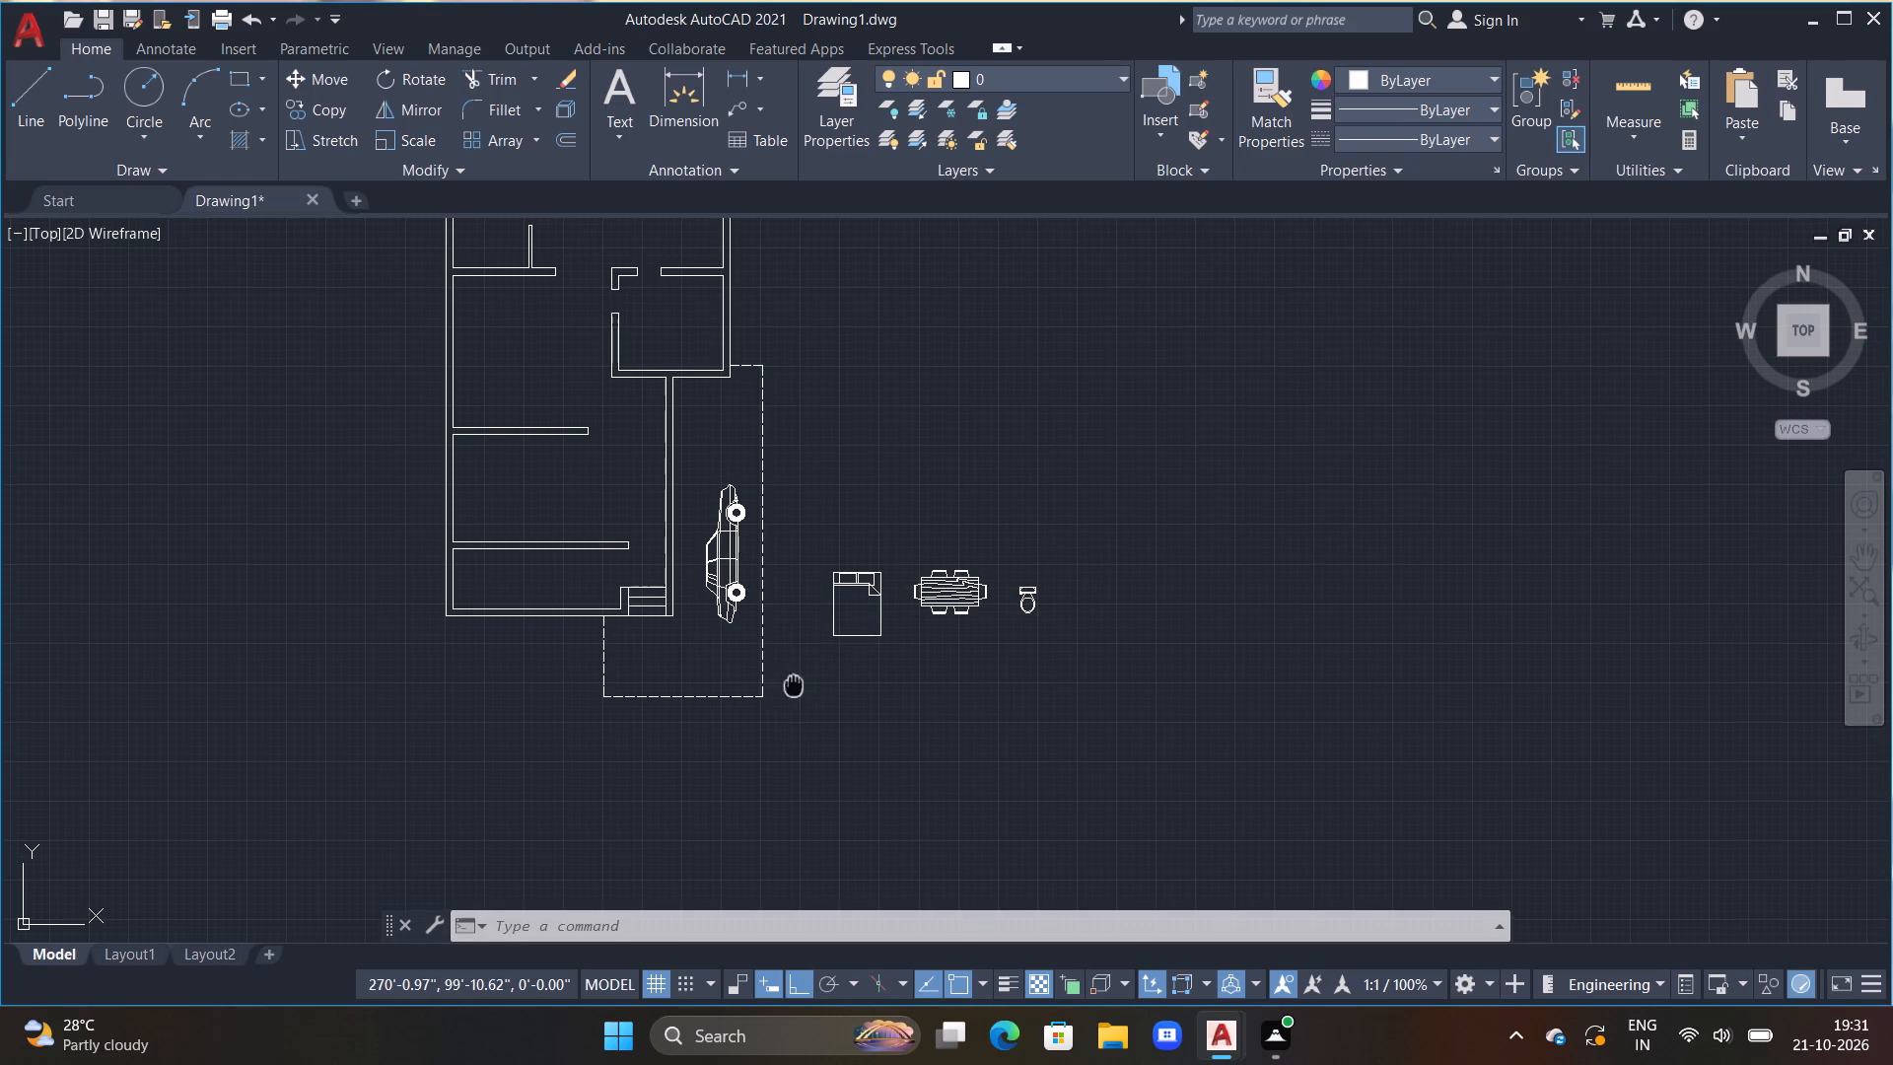
middle_click_drag(796, 687, 809, 715)
middle_click_drag(950, 624, 990, 713)
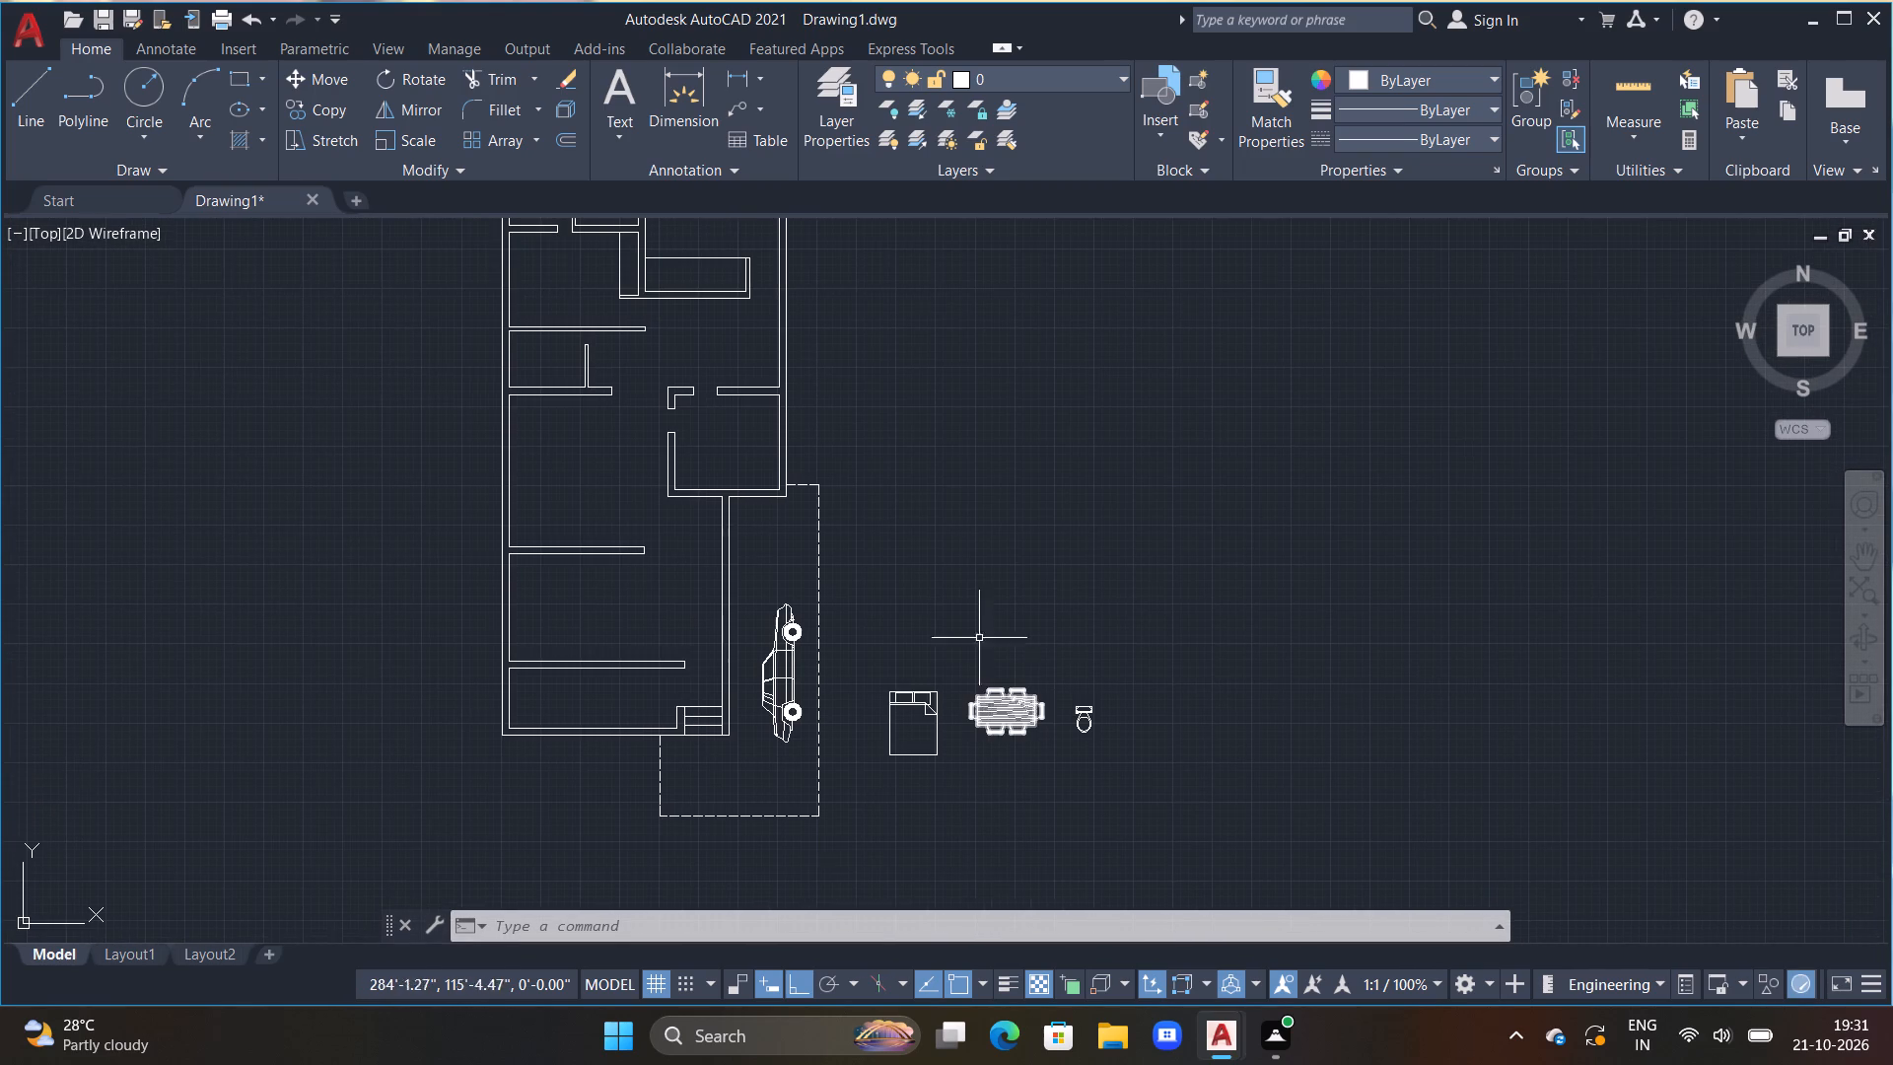
middle_click_drag(936, 540, 944, 582)
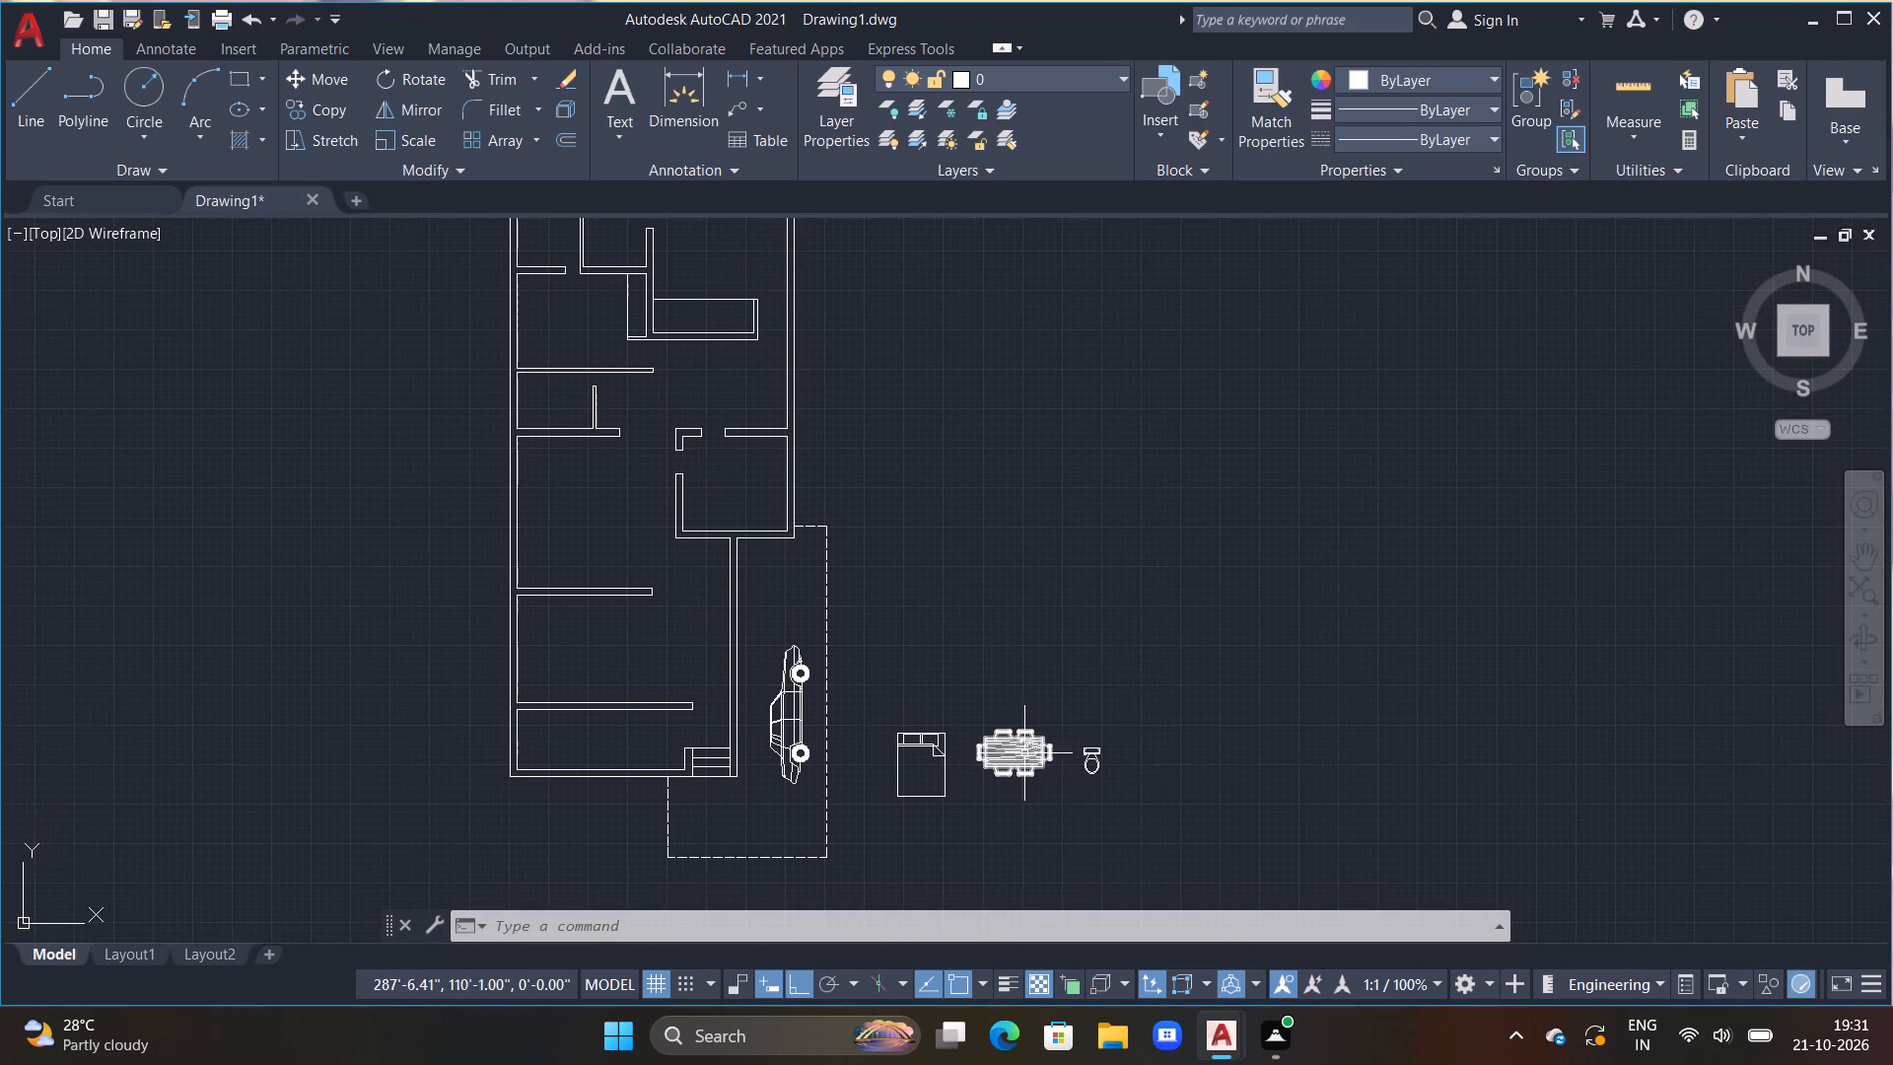
double_click(1007, 733)
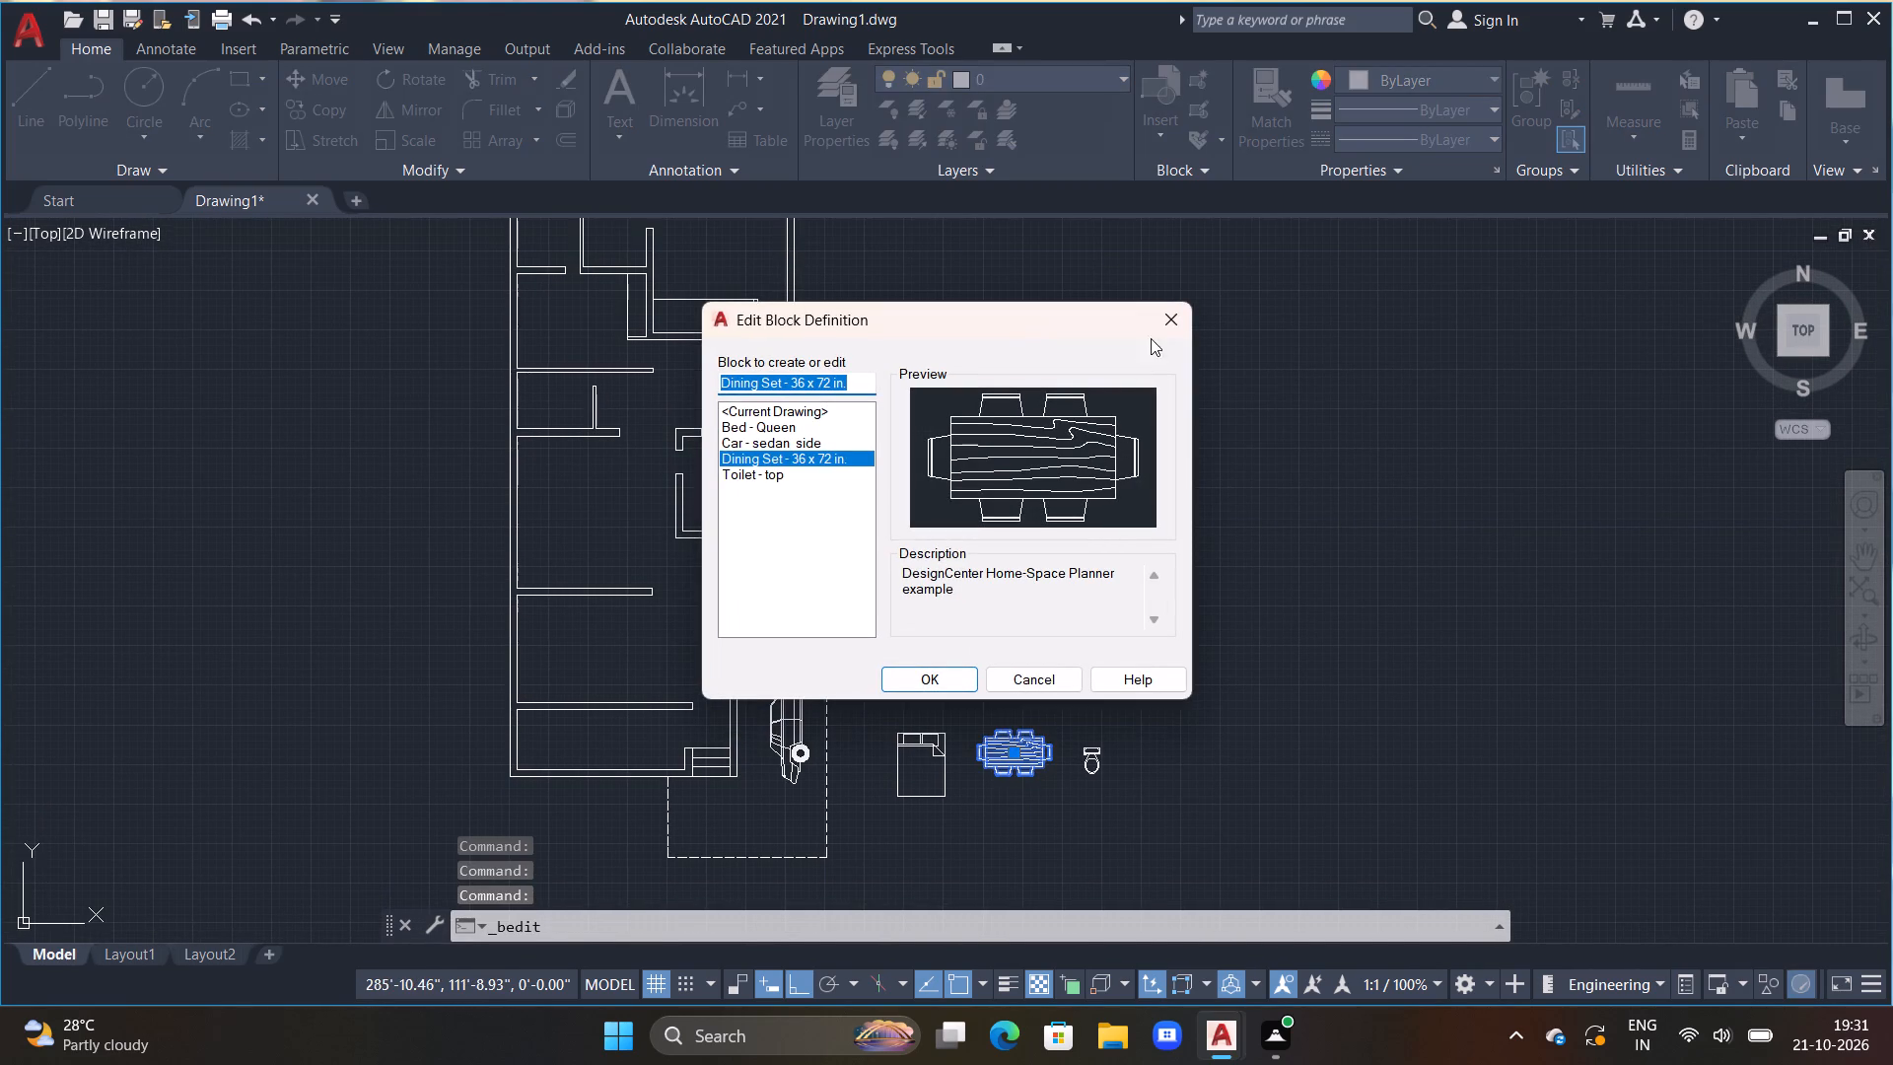
left_click(1157, 319)
left_click(1010, 763)
type("M")
key("space")
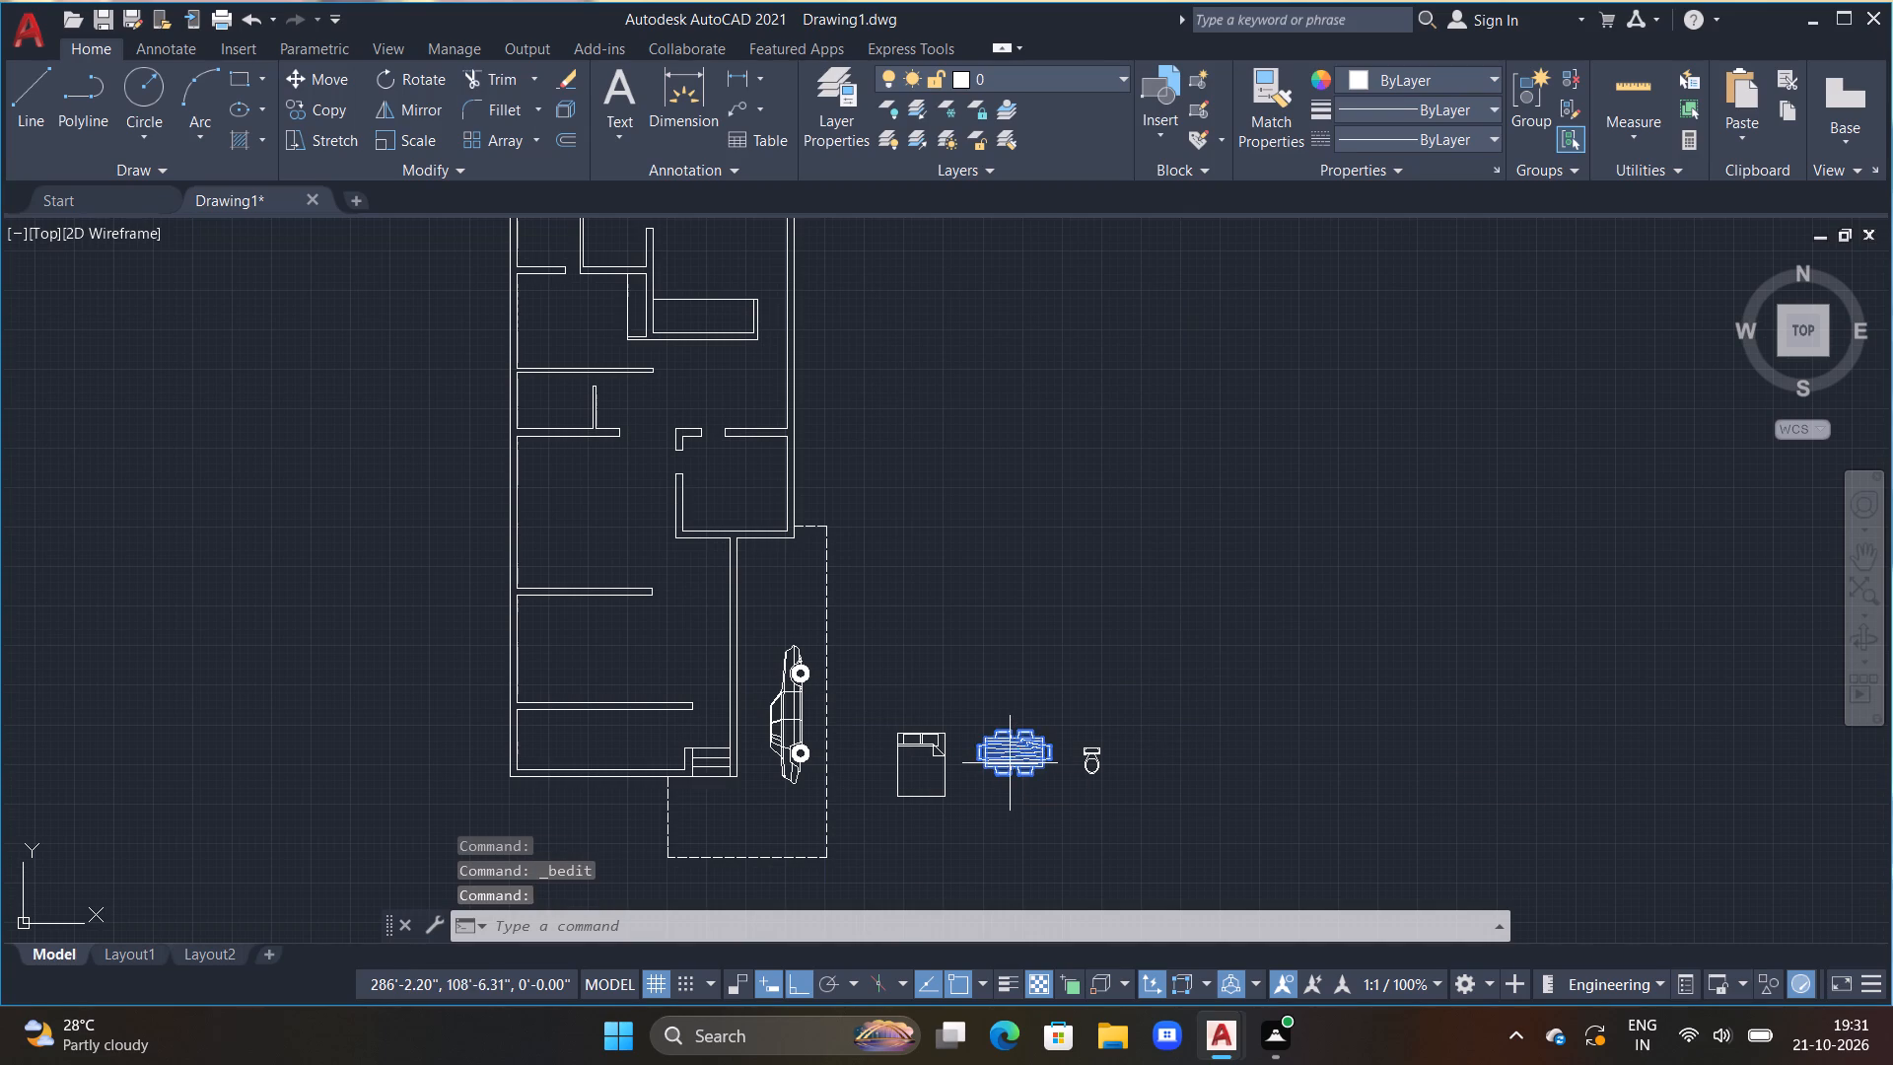
left_click_drag(1010, 763, 903, 646)
key("F8")
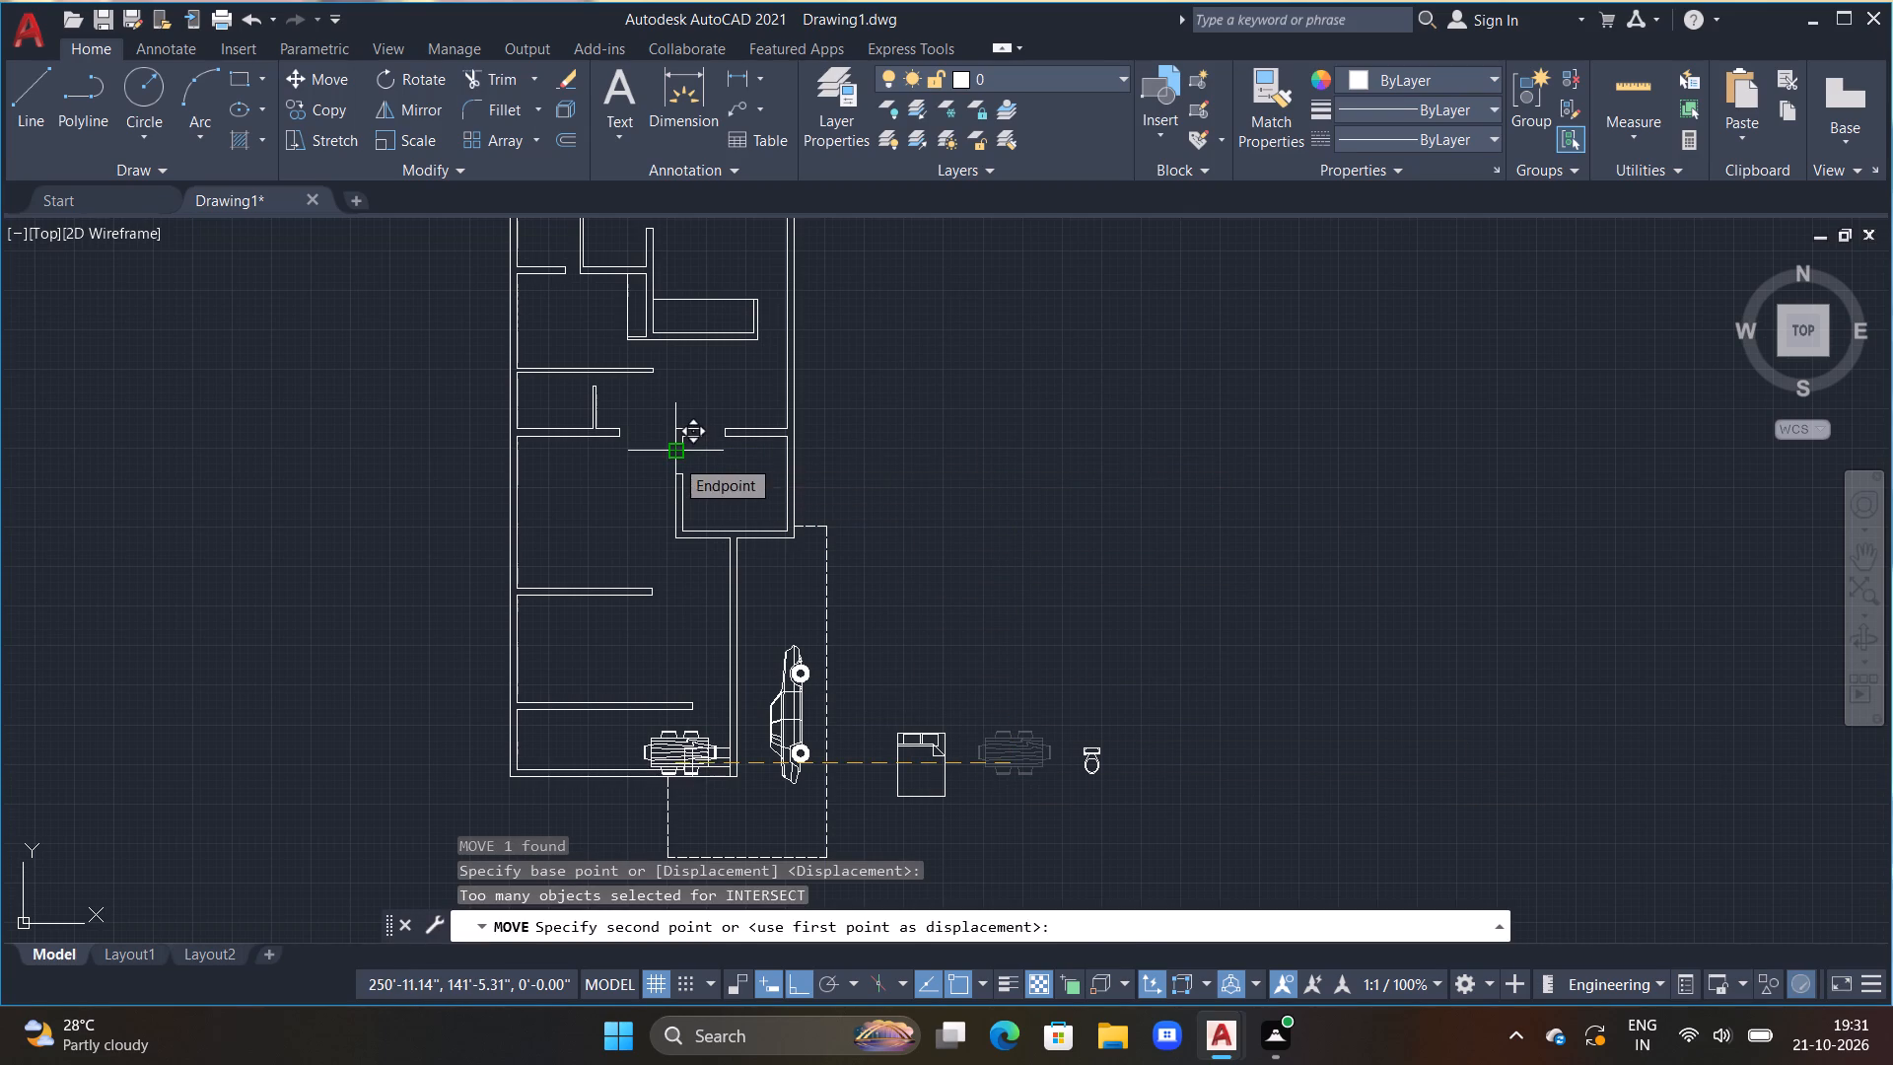
scroll(718, 408, "up", 3)
middle_click_drag(724, 397, 772, 578)
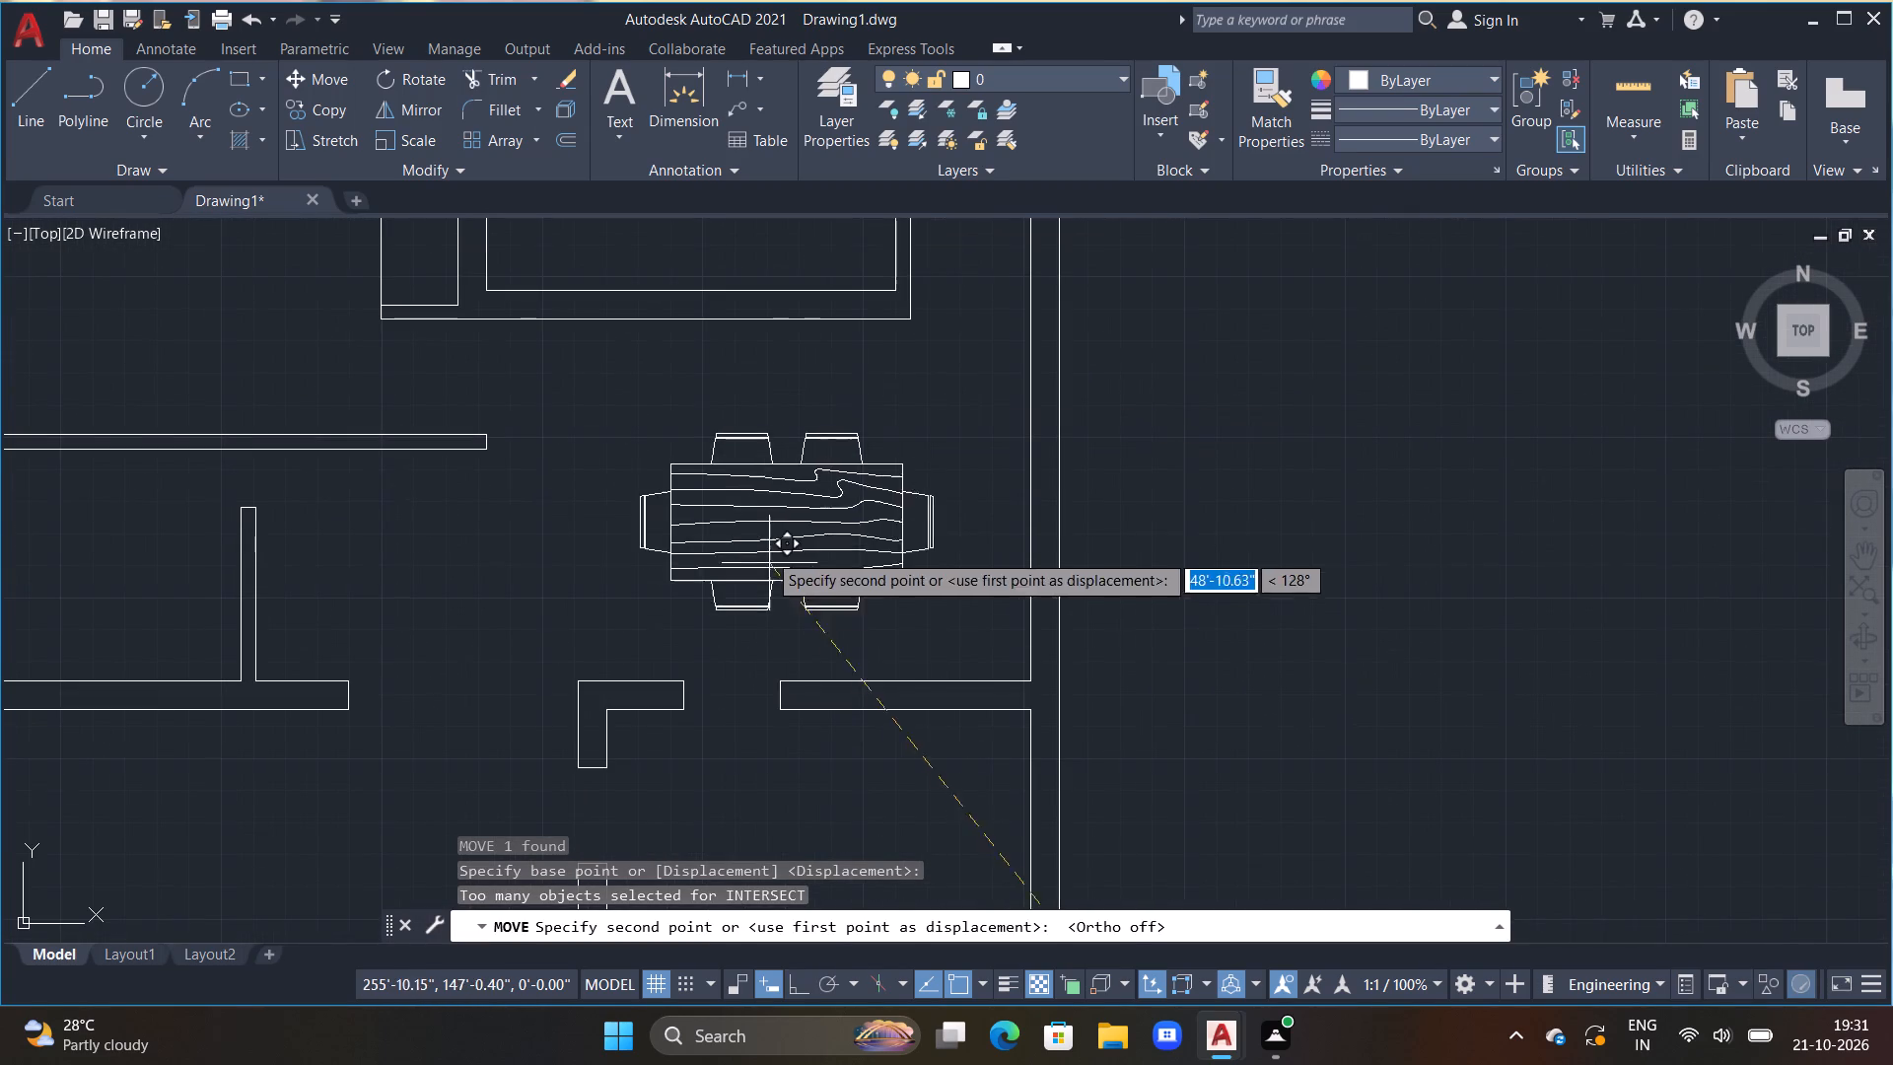
double_click(764, 530)
key("Escape")
Rotate the bed block outside the plan 90° counterclockwise so that its head faces west.
scroll(764, 530, "down", 3)
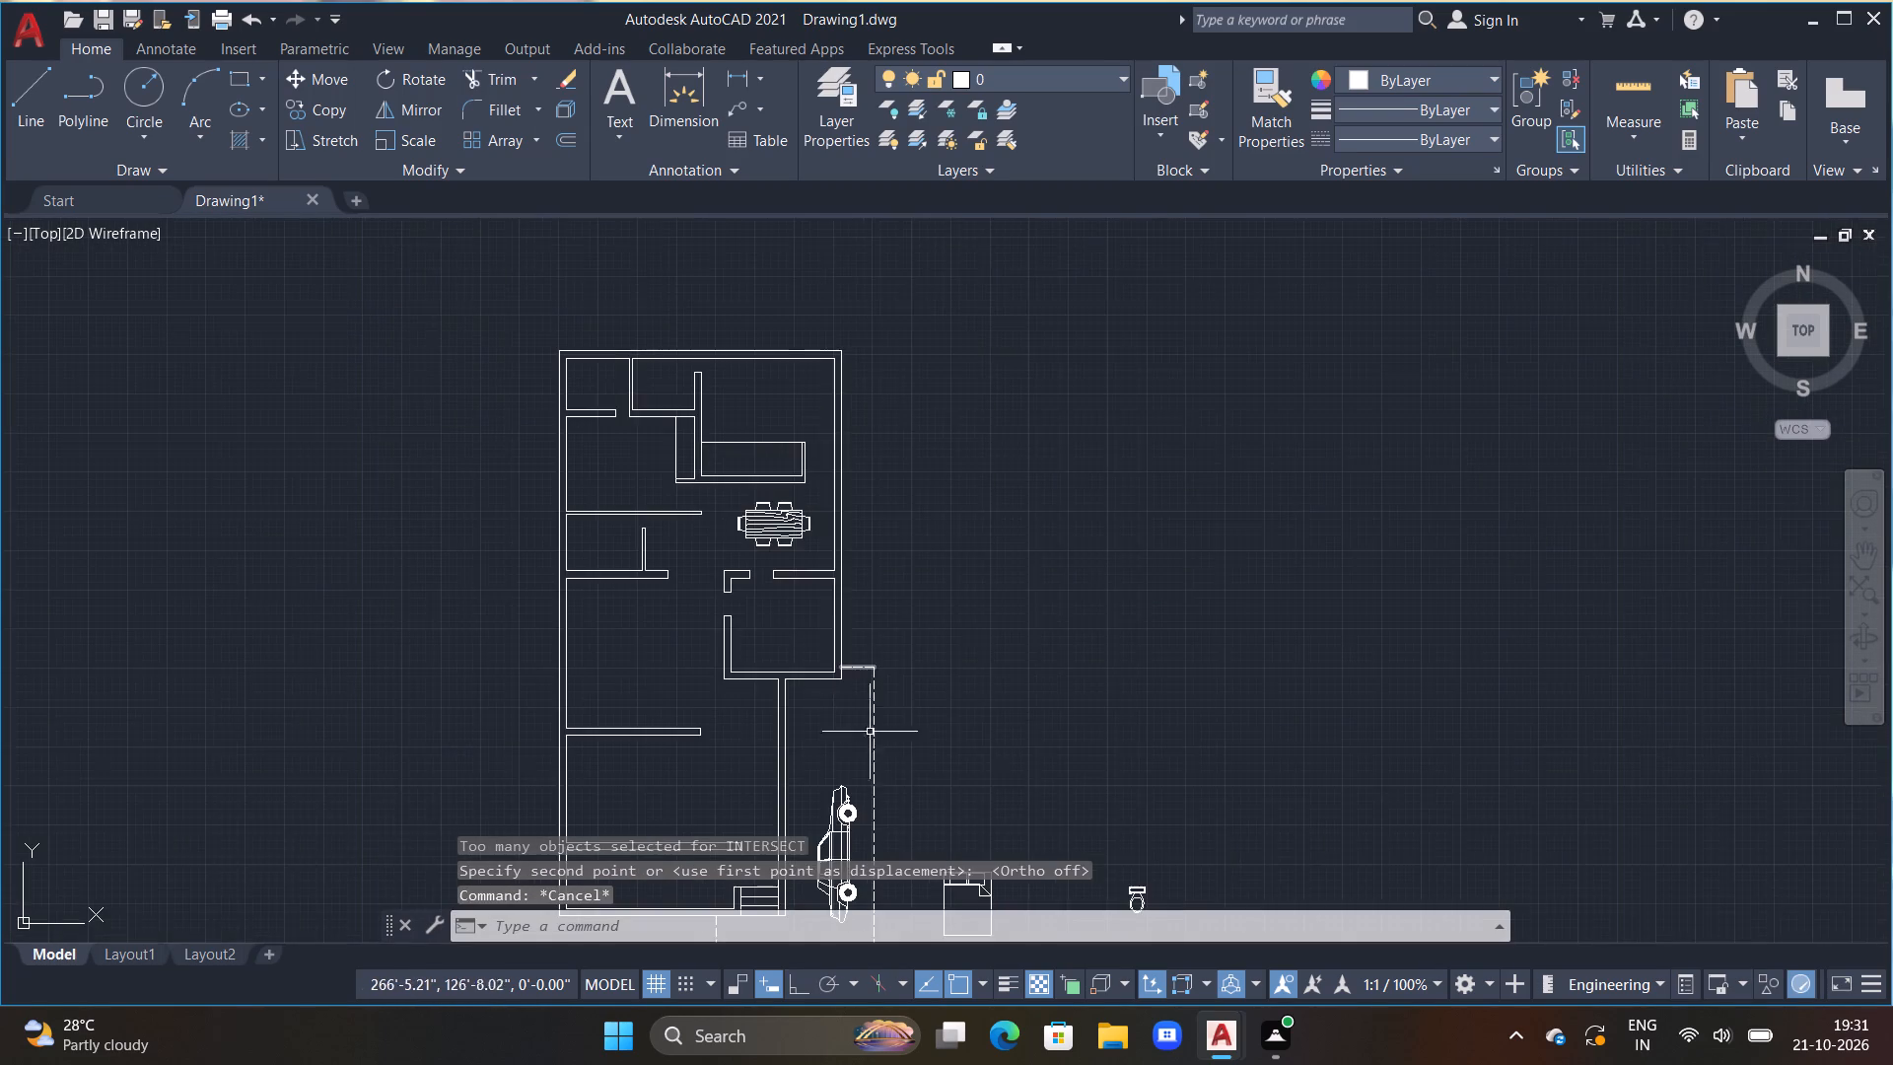
middle_click_drag(870, 751, 810, 532)
middle_click(808, 522)
scroll(923, 634, "down", 1)
key("Escape")
key("Escape")
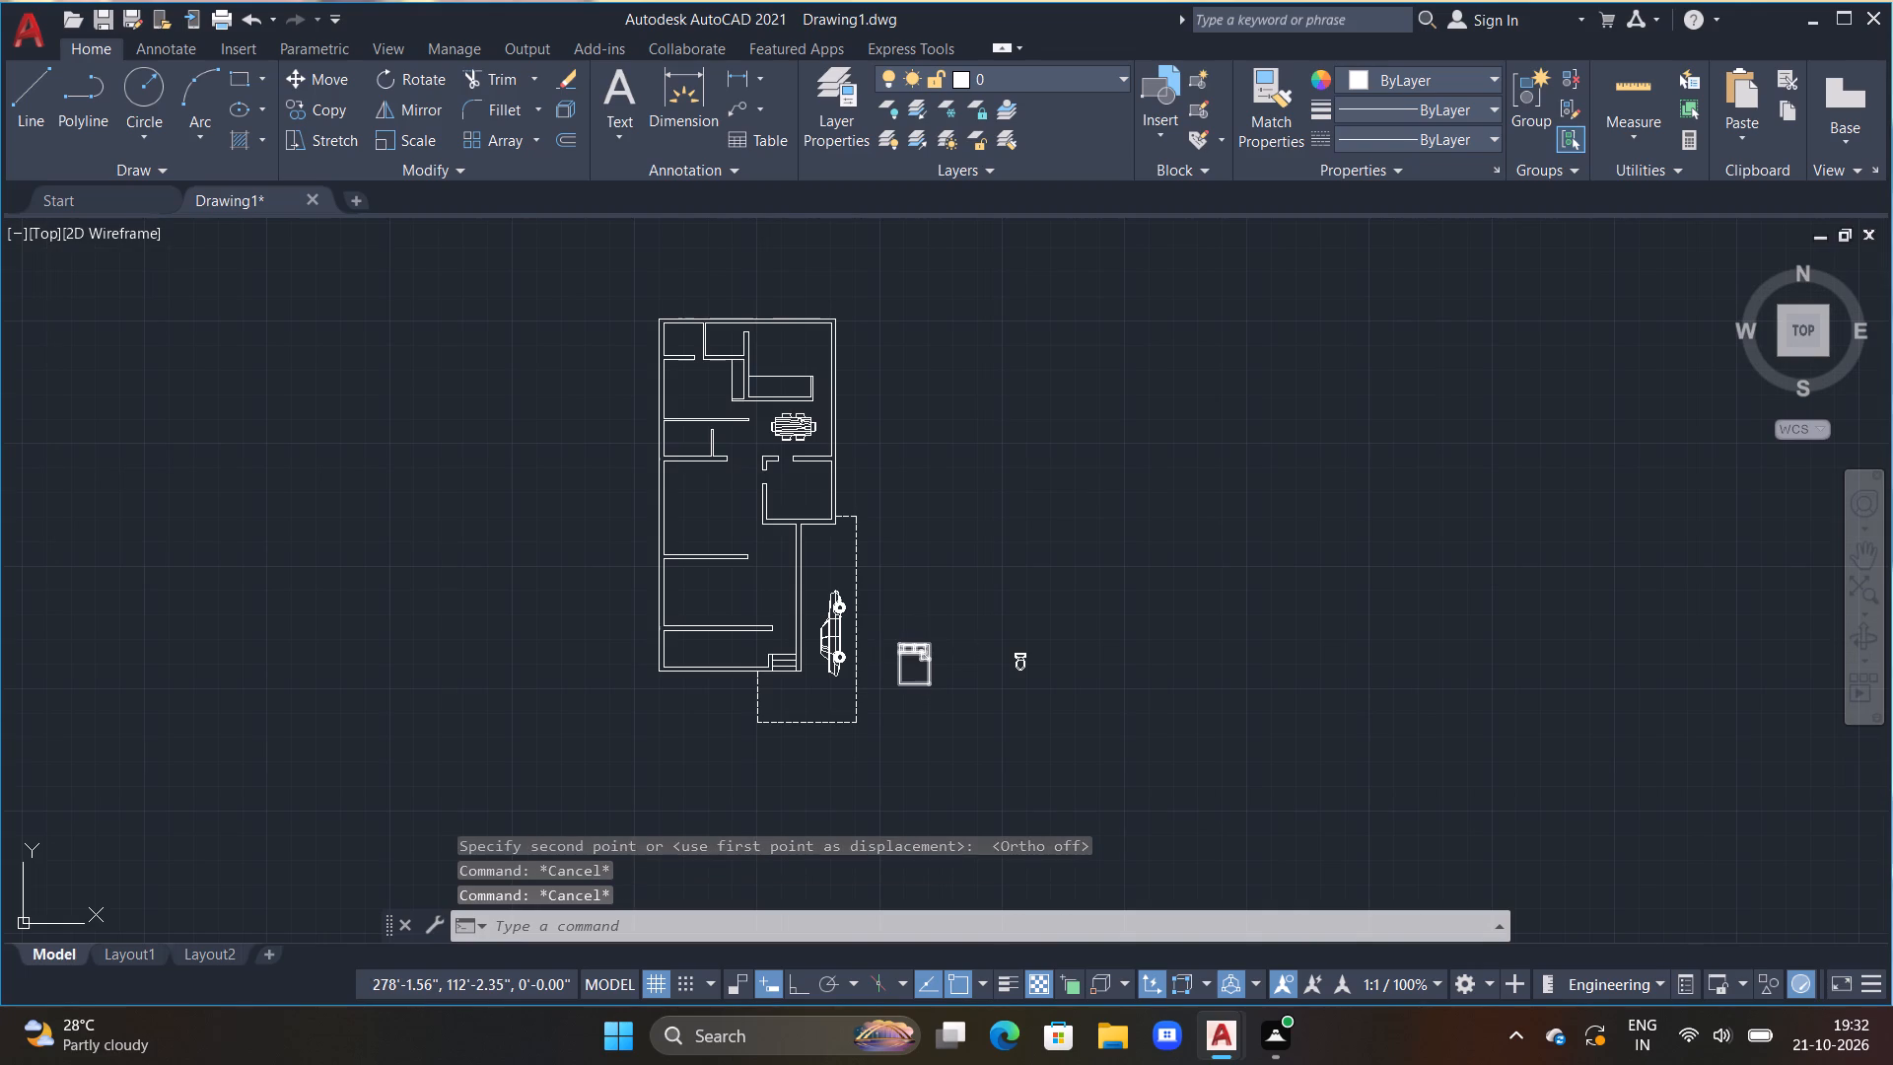
scroll(922, 642, "up", 1)
left_click(920, 646)
type("RO")
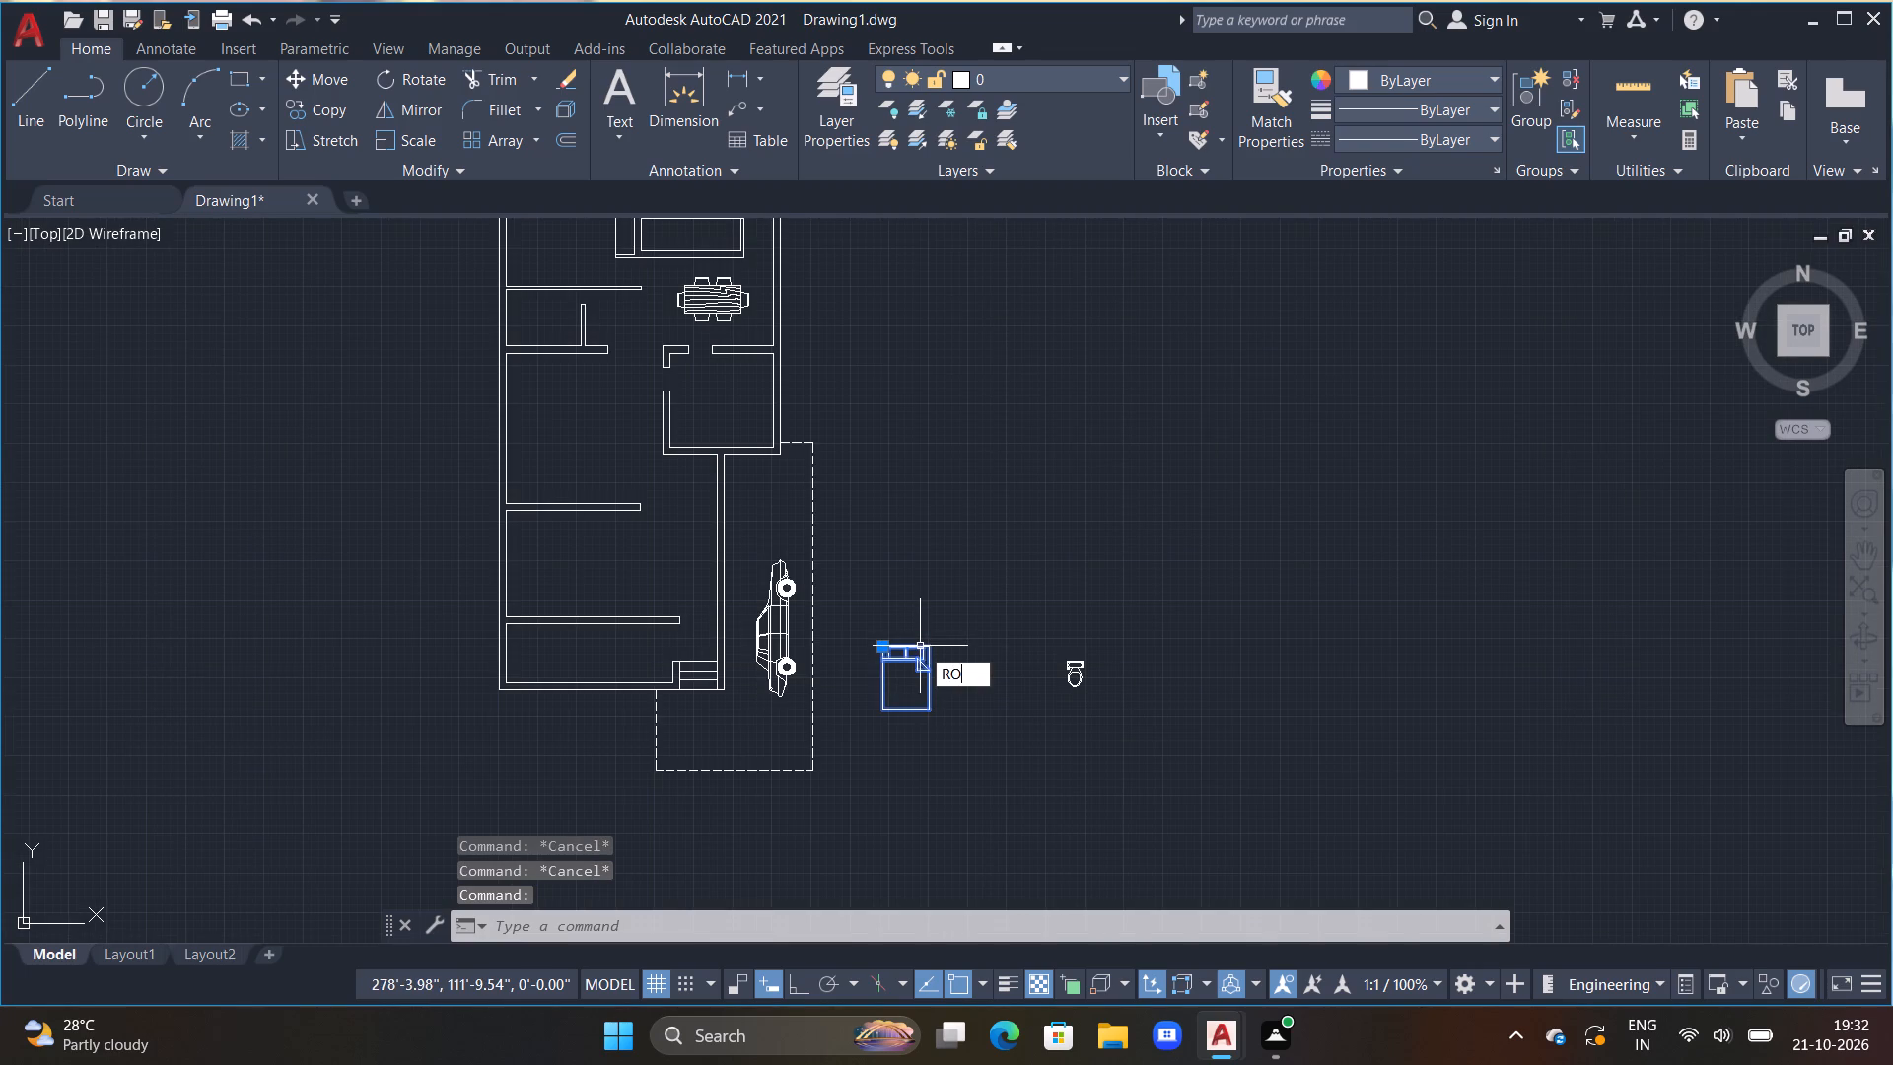
key("space")
left_click_drag(920, 646, 933, 675)
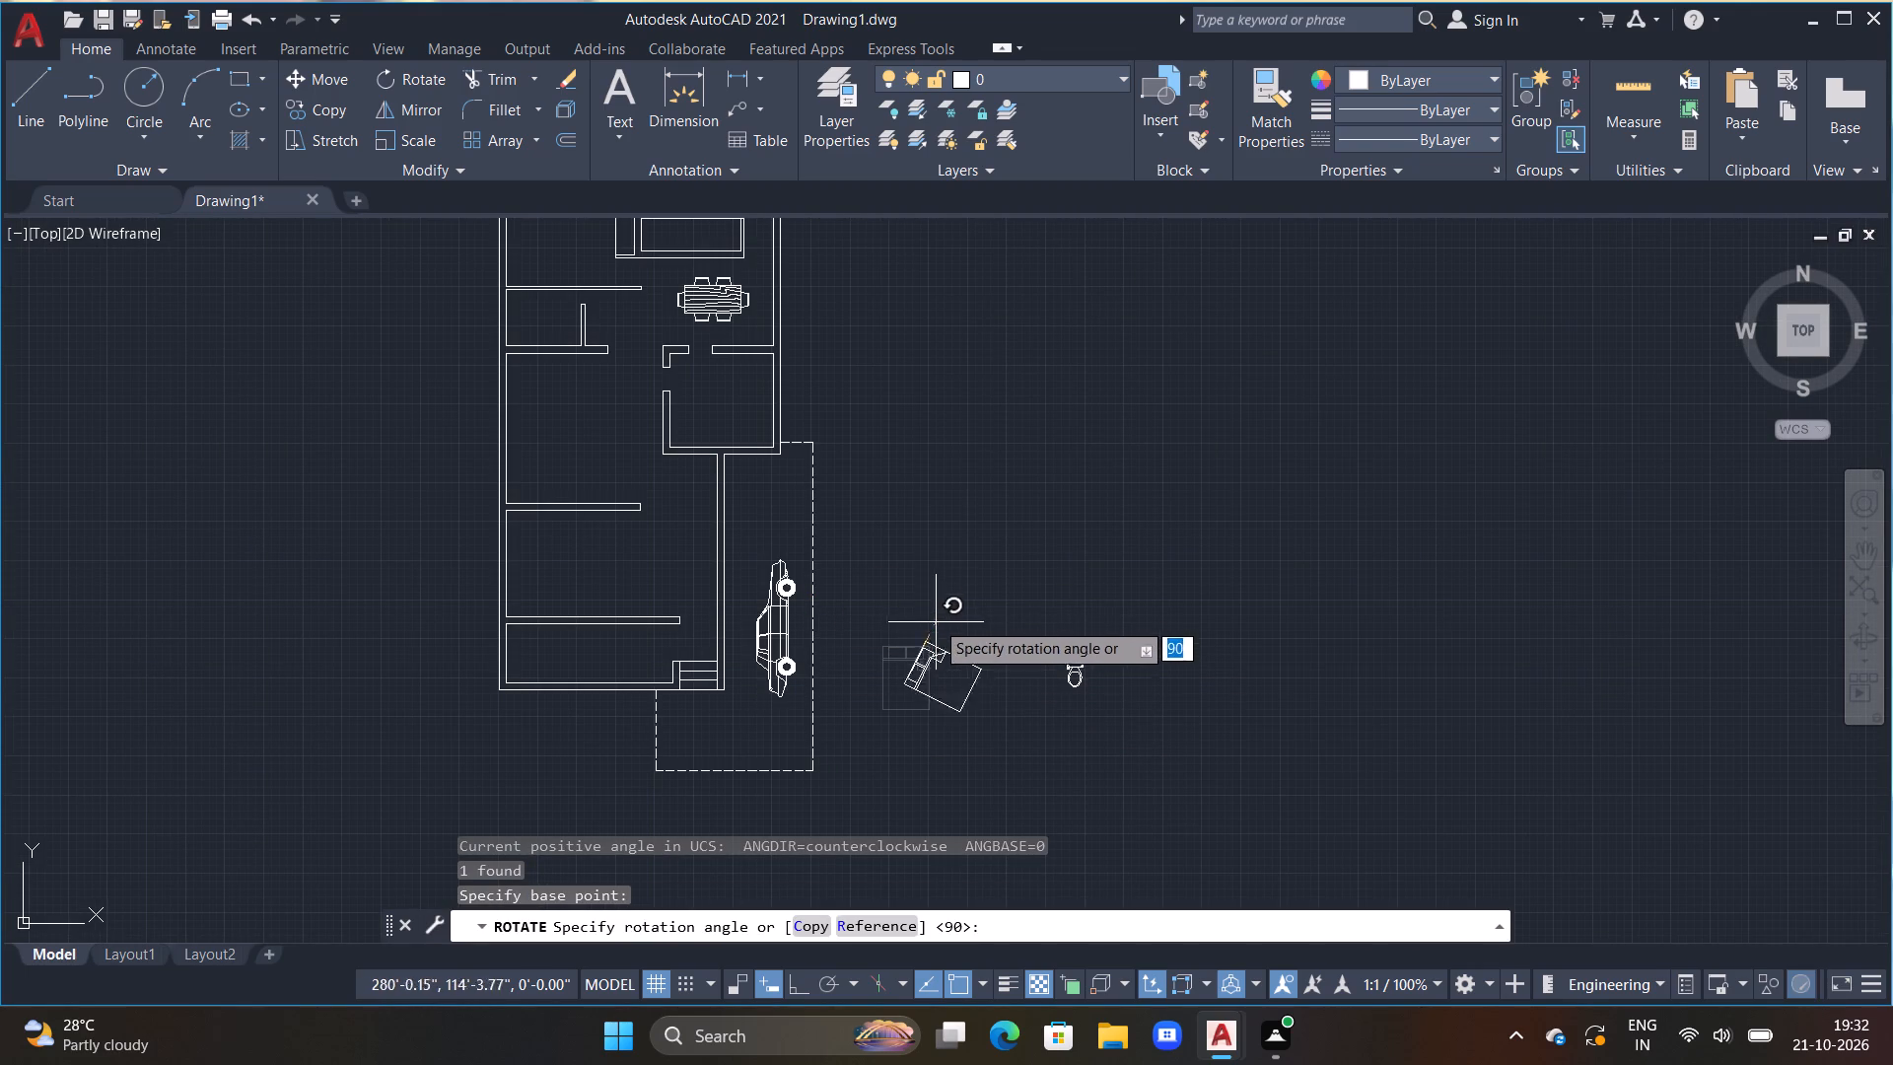
key("F8")
left_click(904, 590)
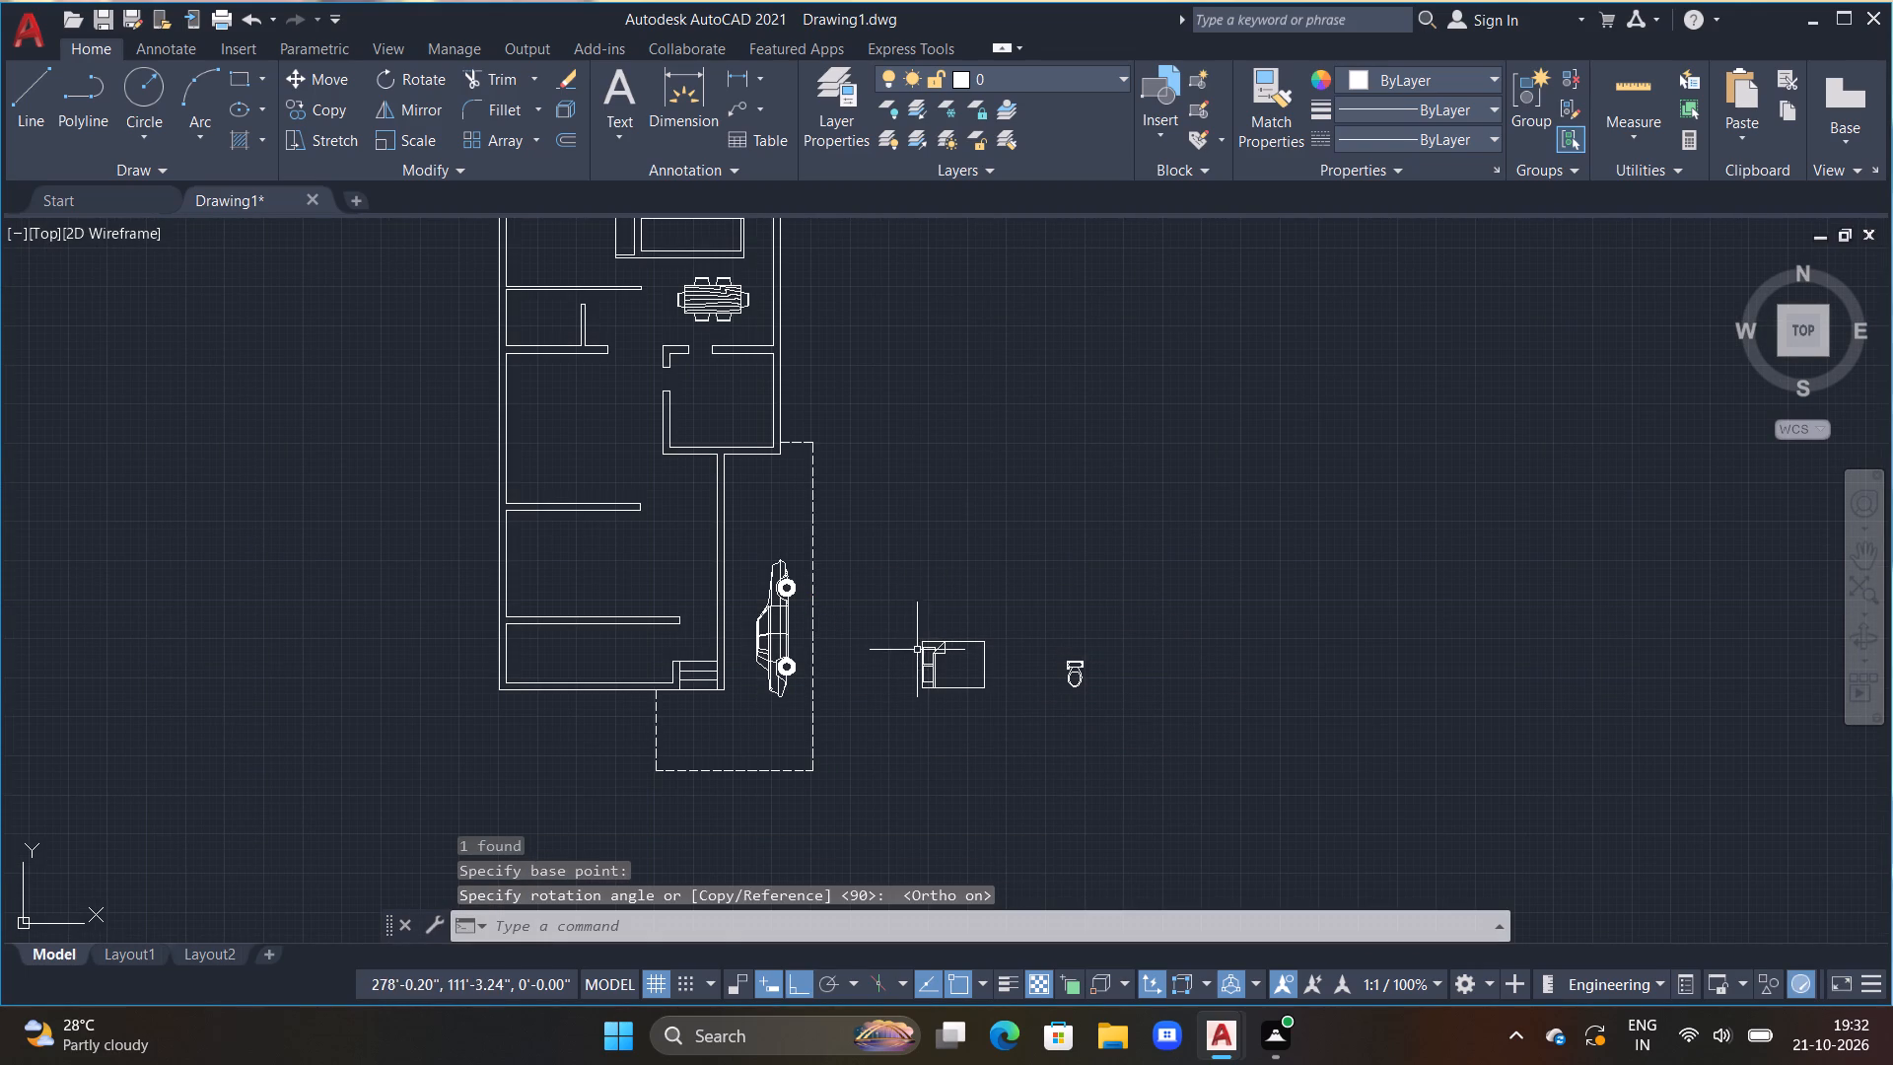
Copy the rotated bed into the west bedroom against the outer wall and into the northeast bedroom against the partition.
left_click(924, 647)
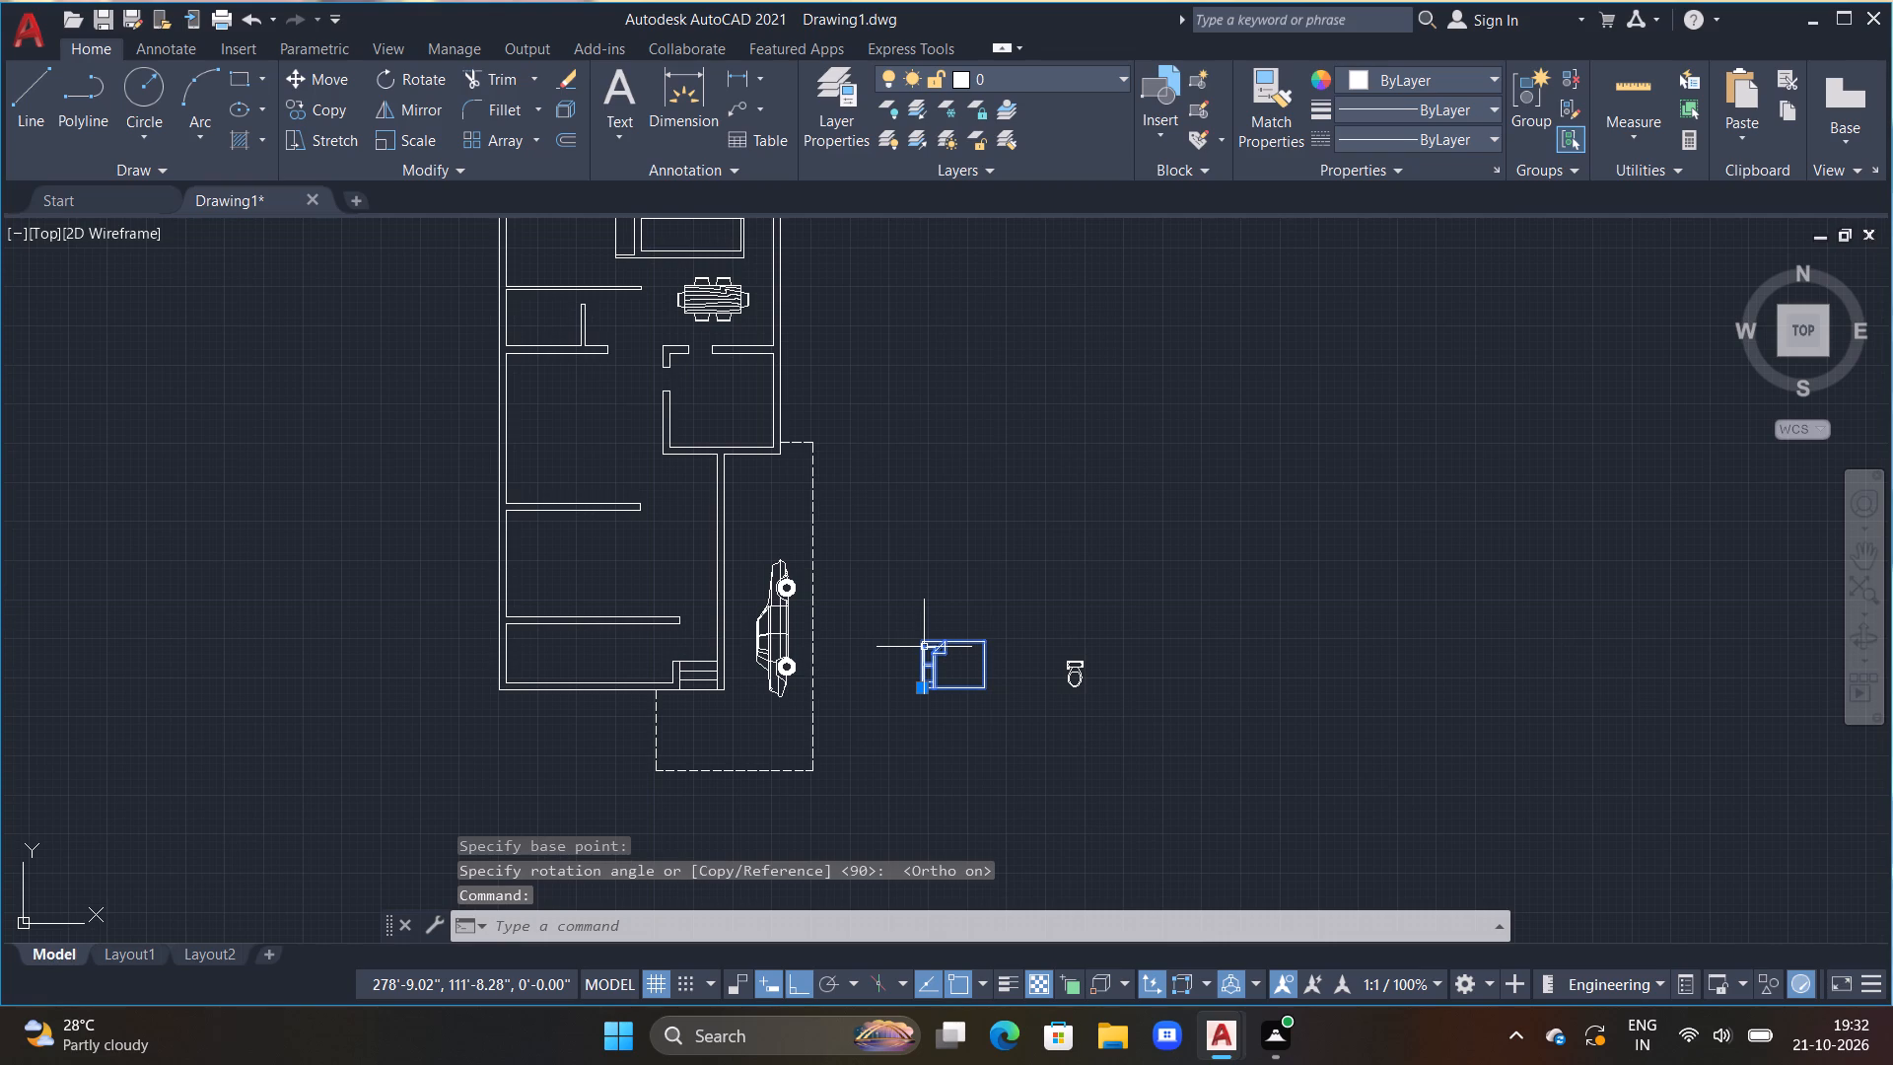
type("CO")
key("space")
left_click_drag(924, 647, 861, 607)
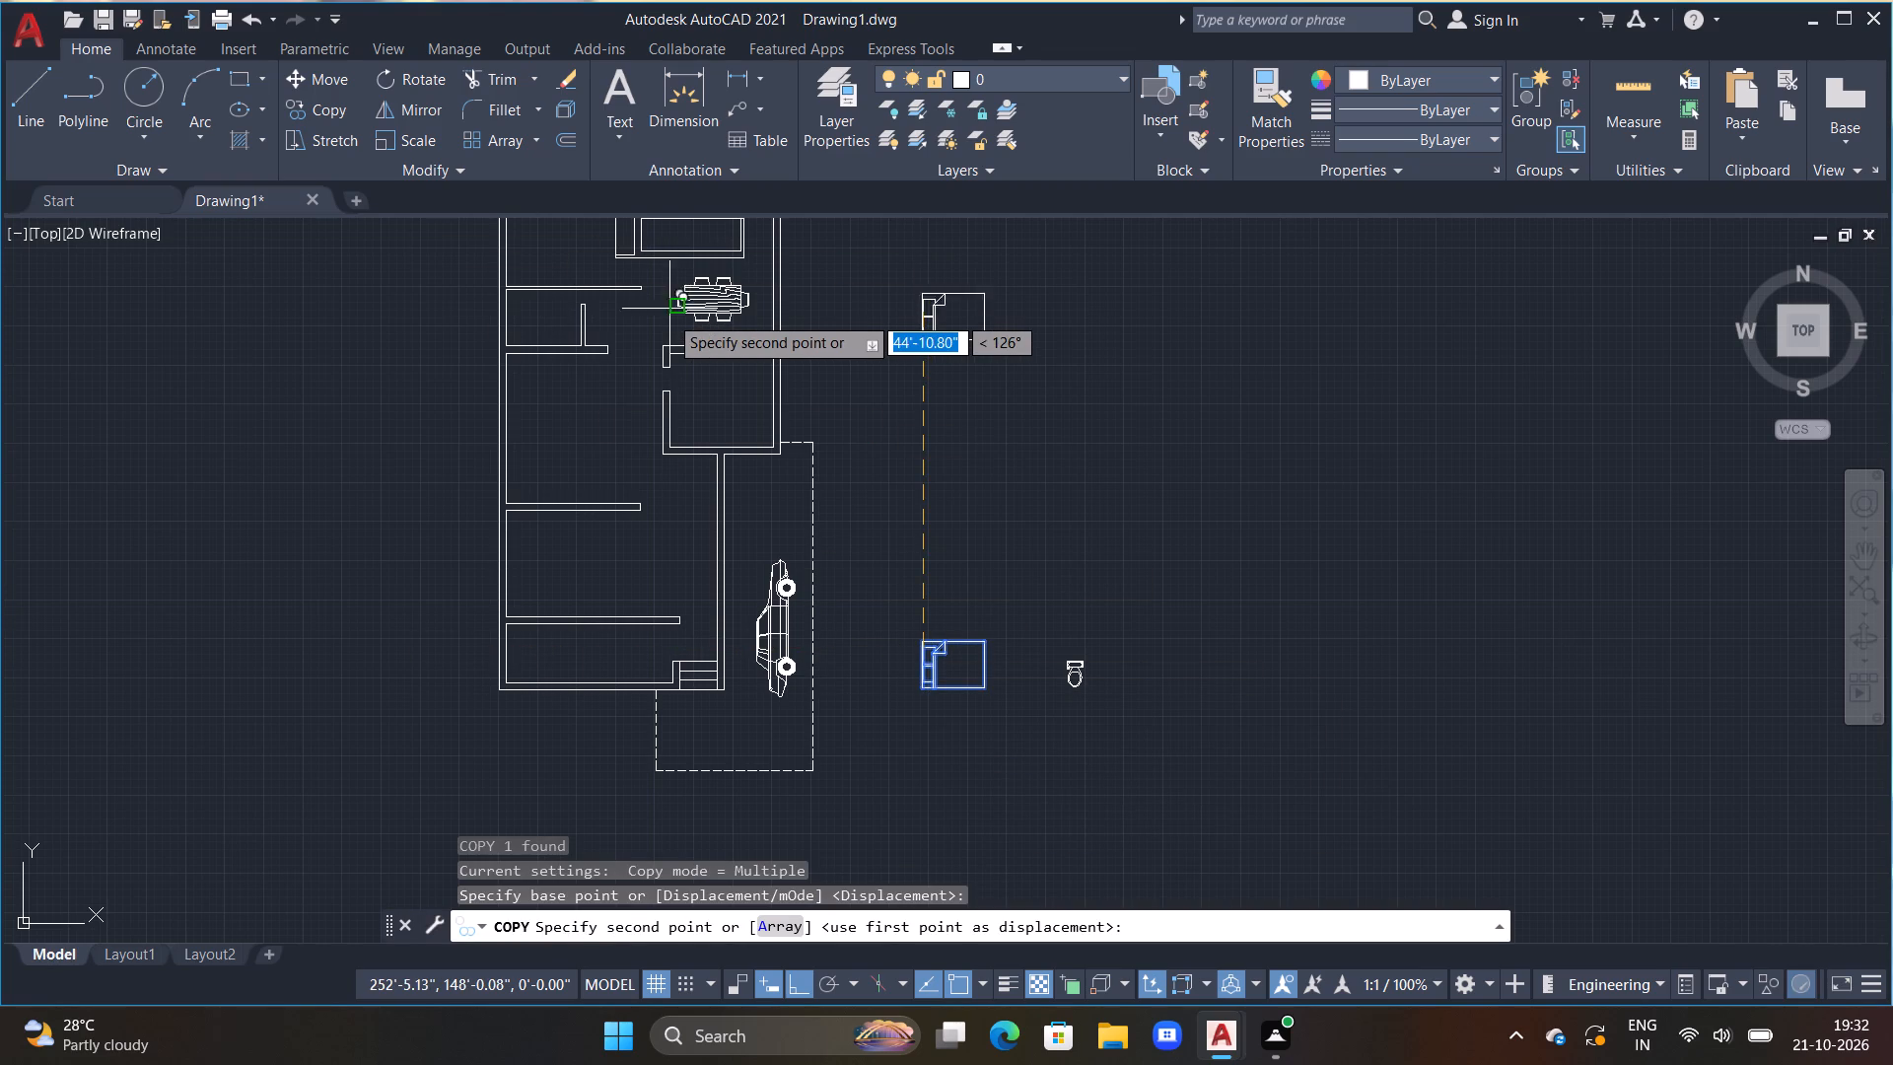
key("F8")
middle_click_drag(651, 318, 694, 555)
scroll(626, 473, "up", 1)
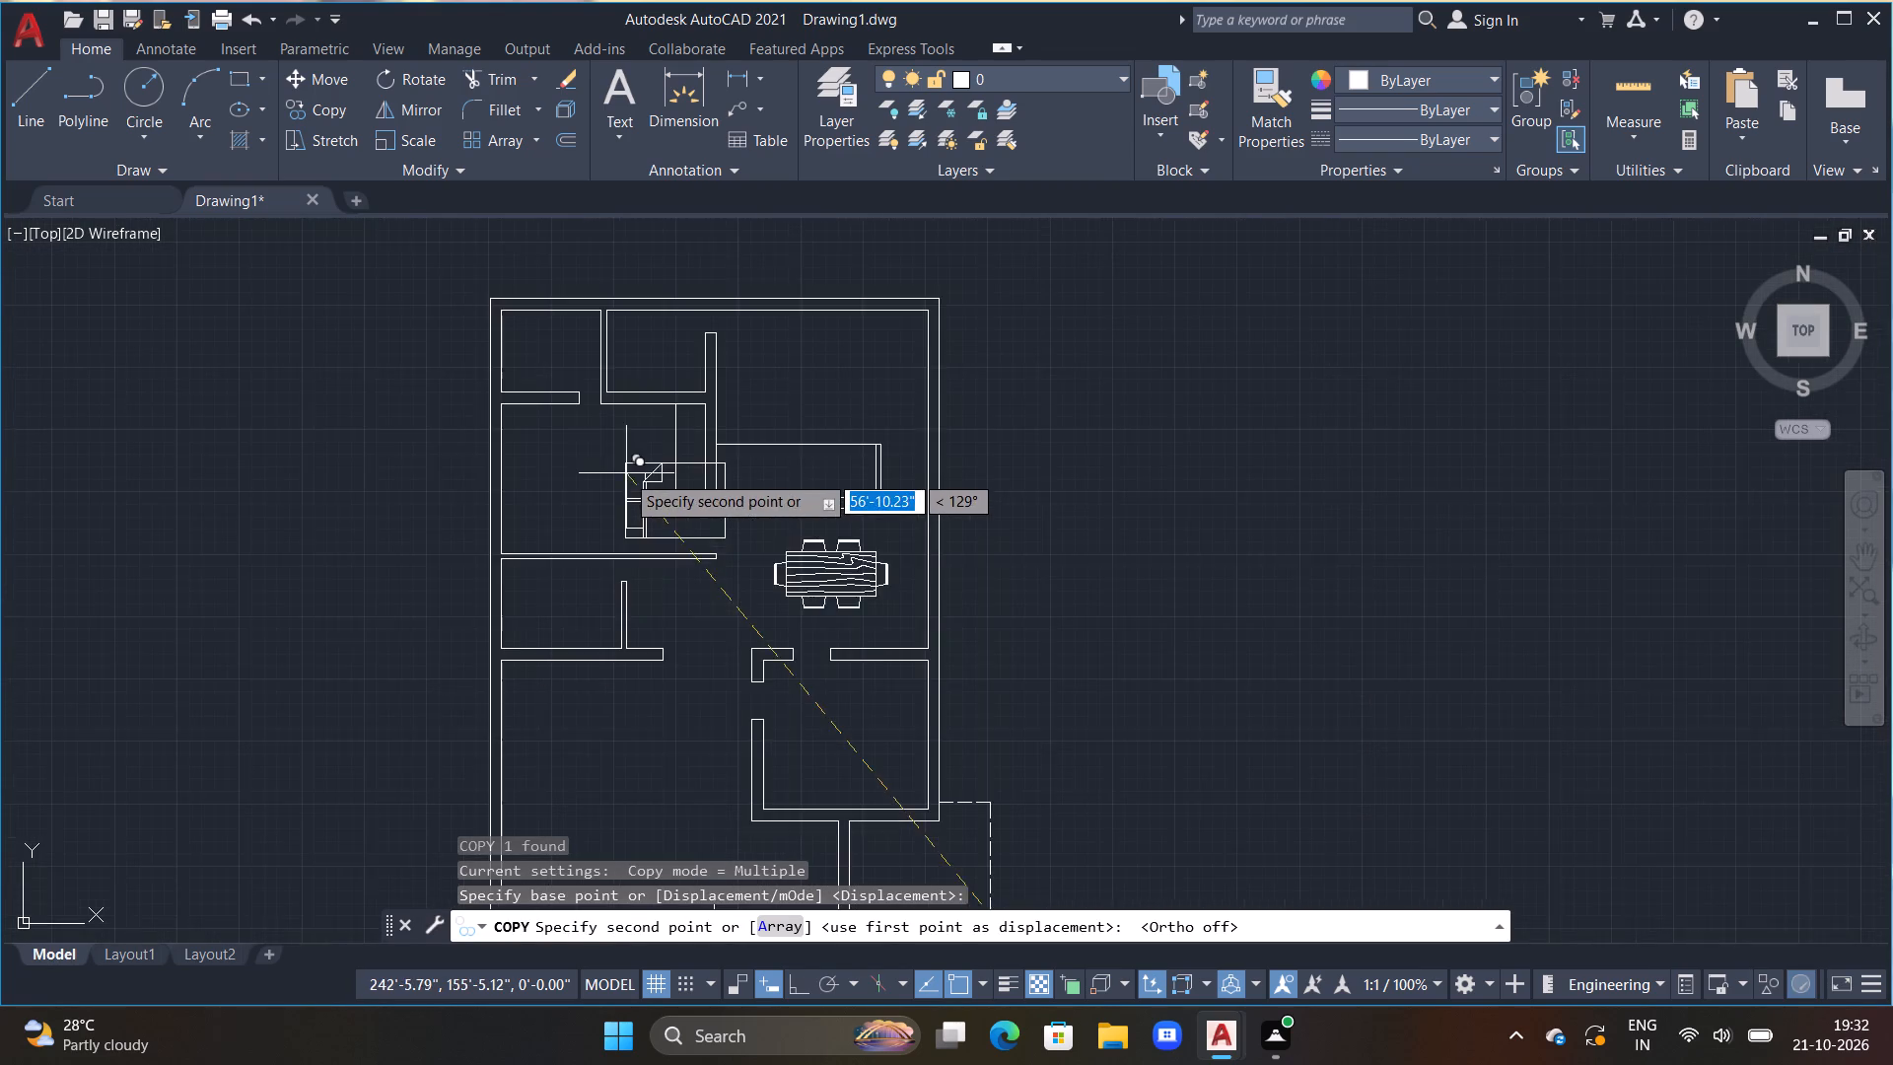
scroll(620, 471, "up", 1)
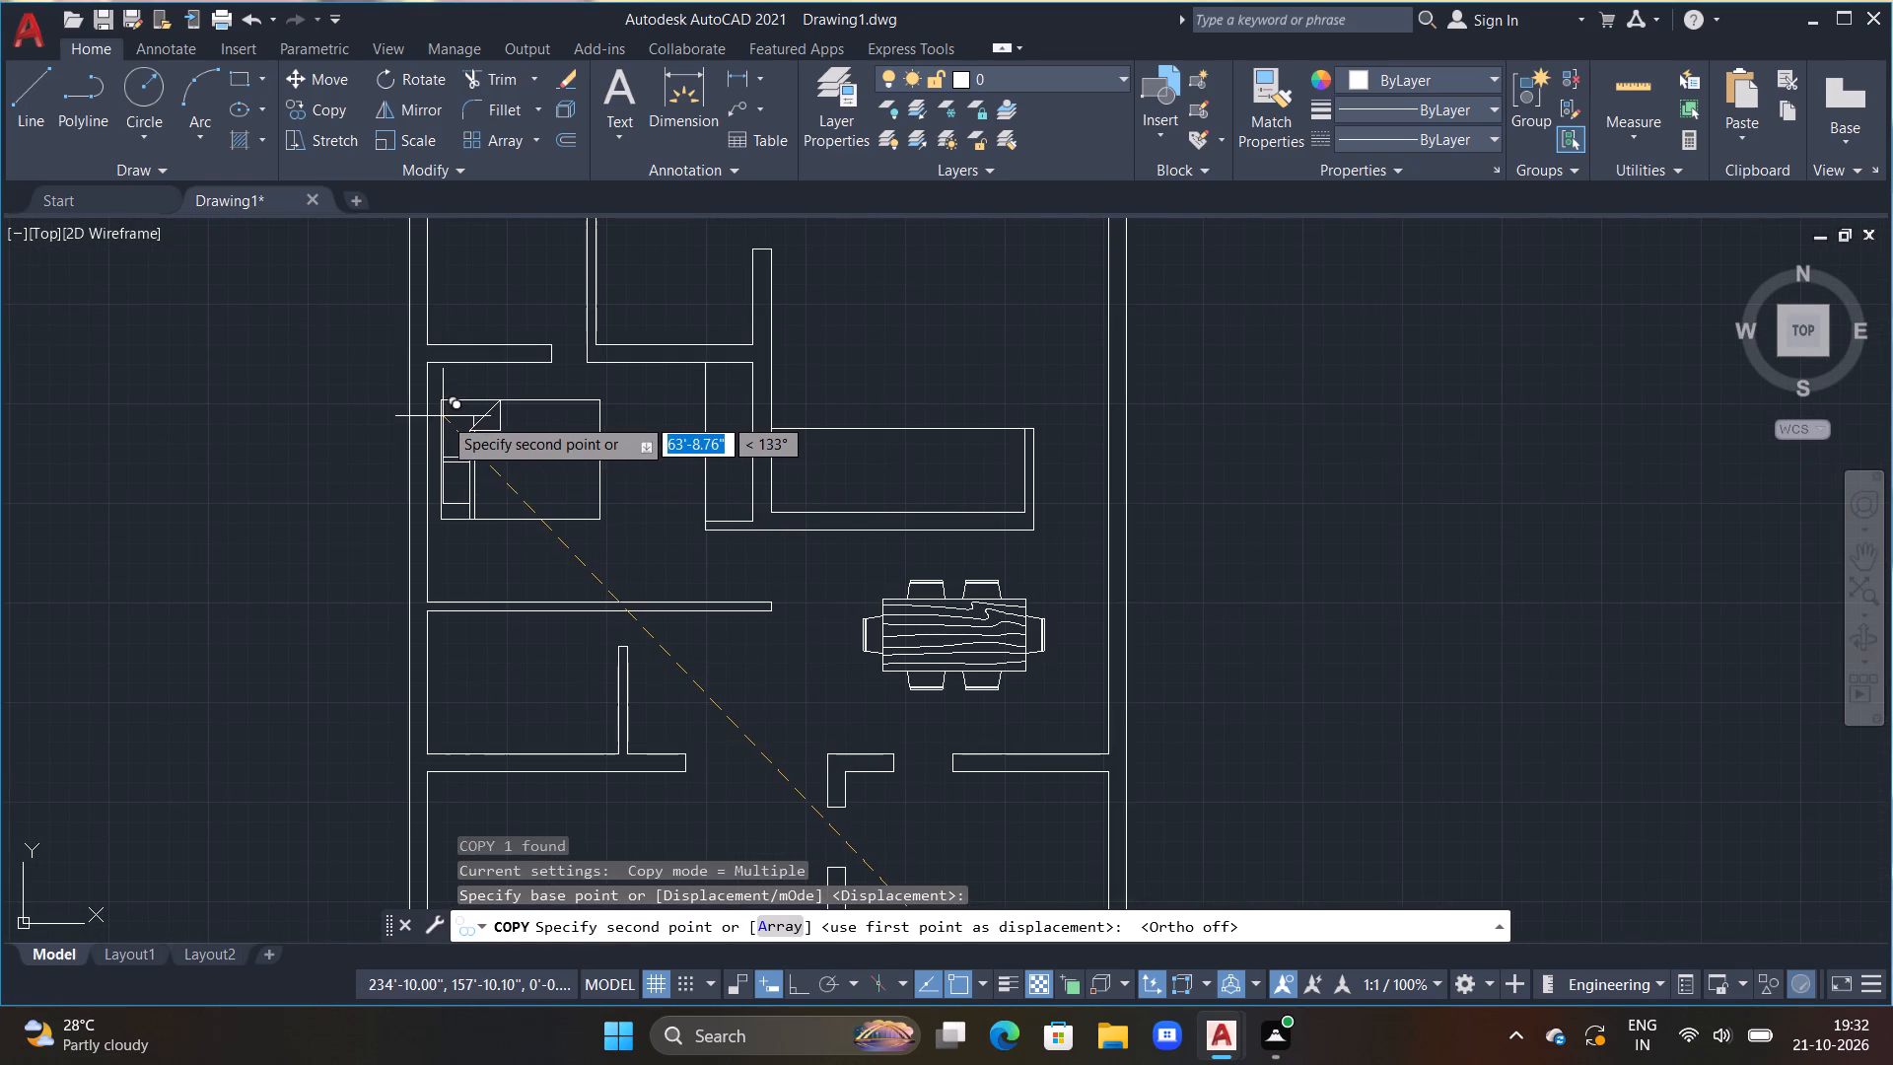
double_click(443, 416)
middle_click_drag(871, 320, 879, 434)
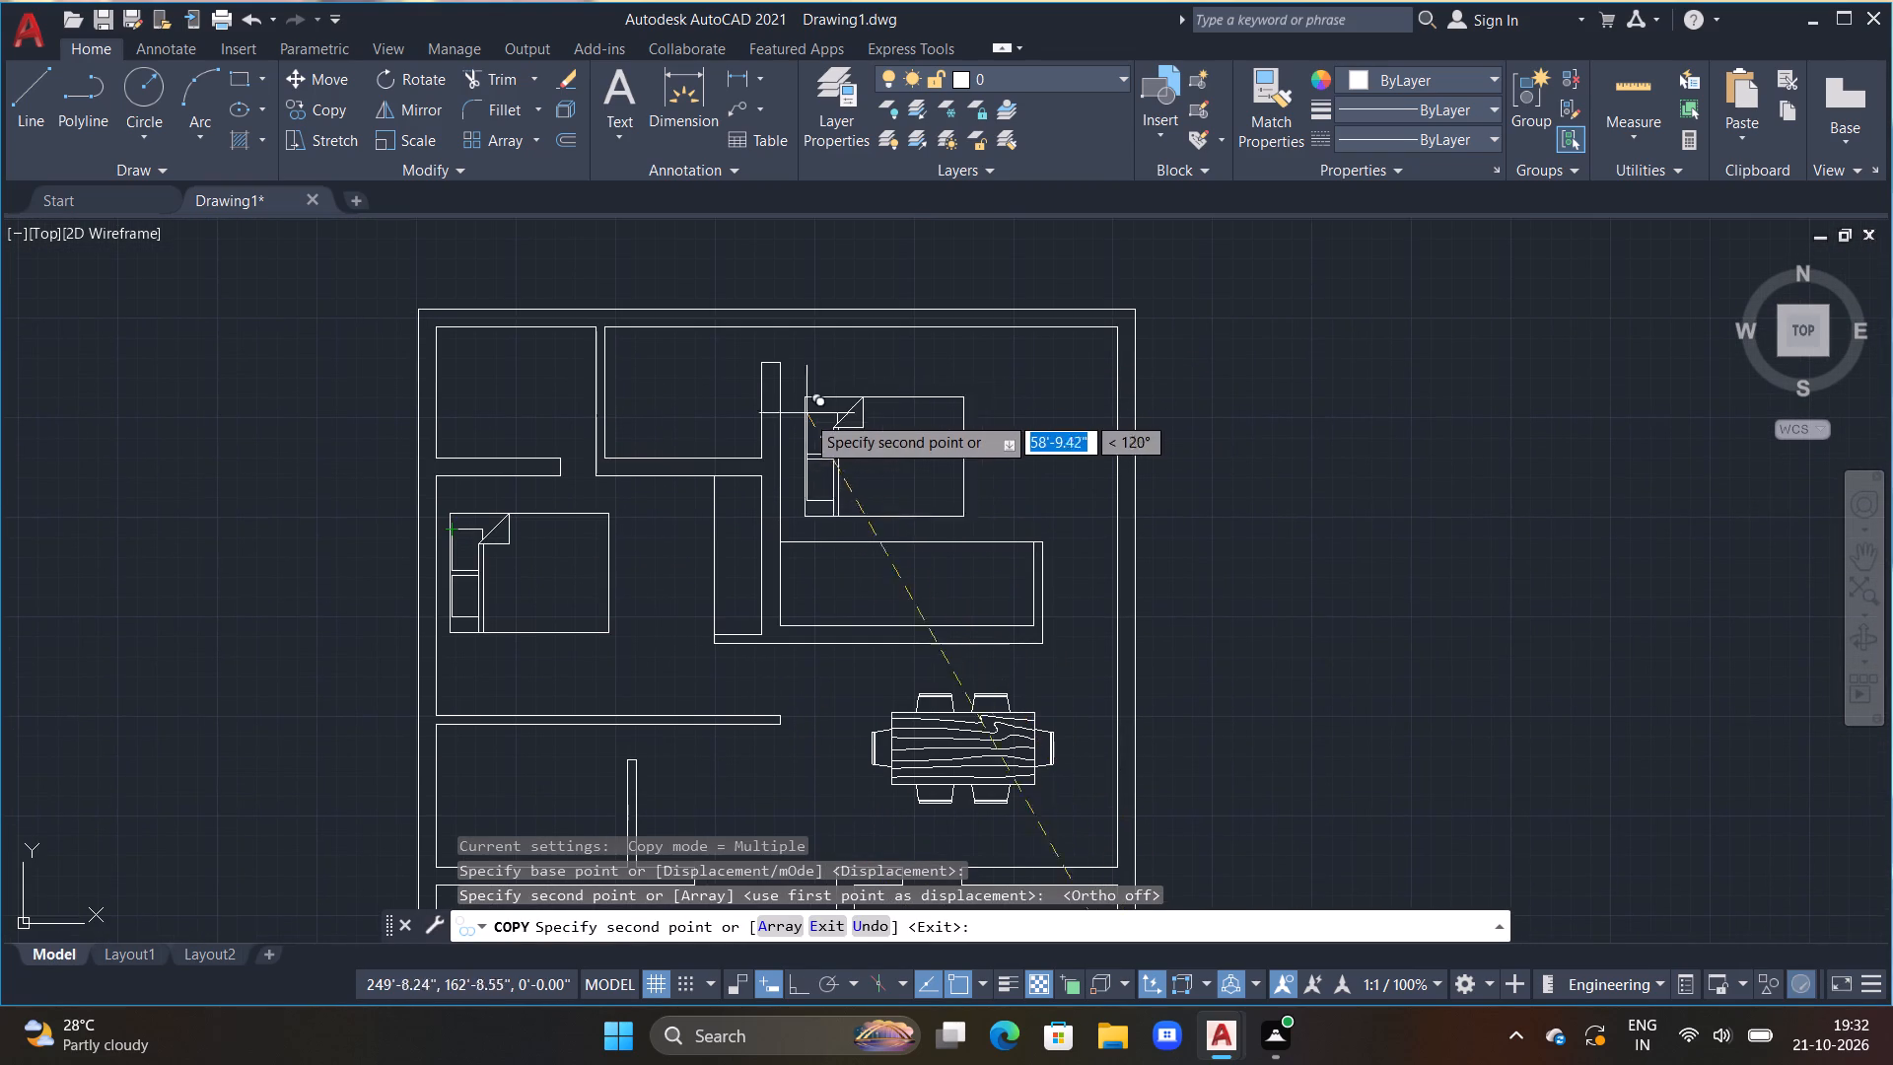
left_click(794, 406)
key("Escape")
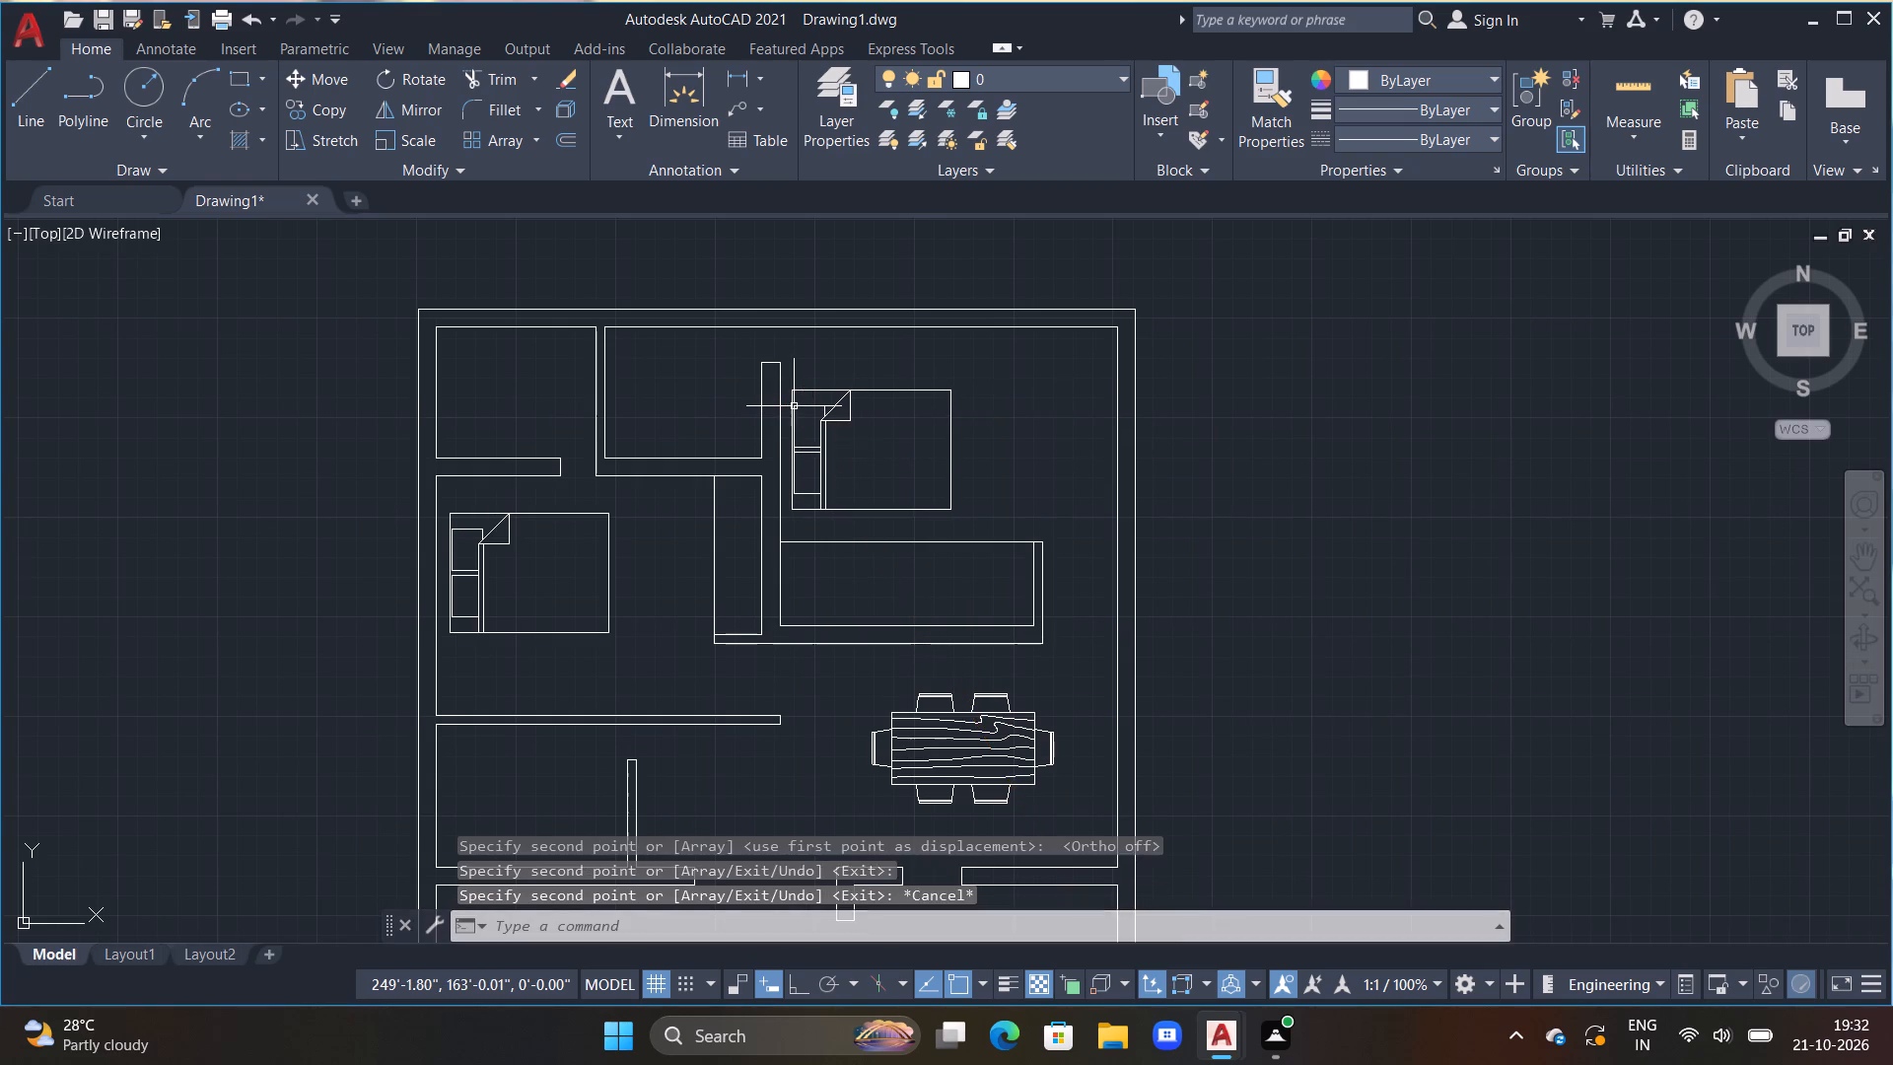
Copy the toilet block into the two small rooms along the north wall and the small room below the west bedroom.
scroll(798, 415, "down", 3)
middle_click_drag(839, 506, 823, 448)
scroll(1052, 701, "up", 1)
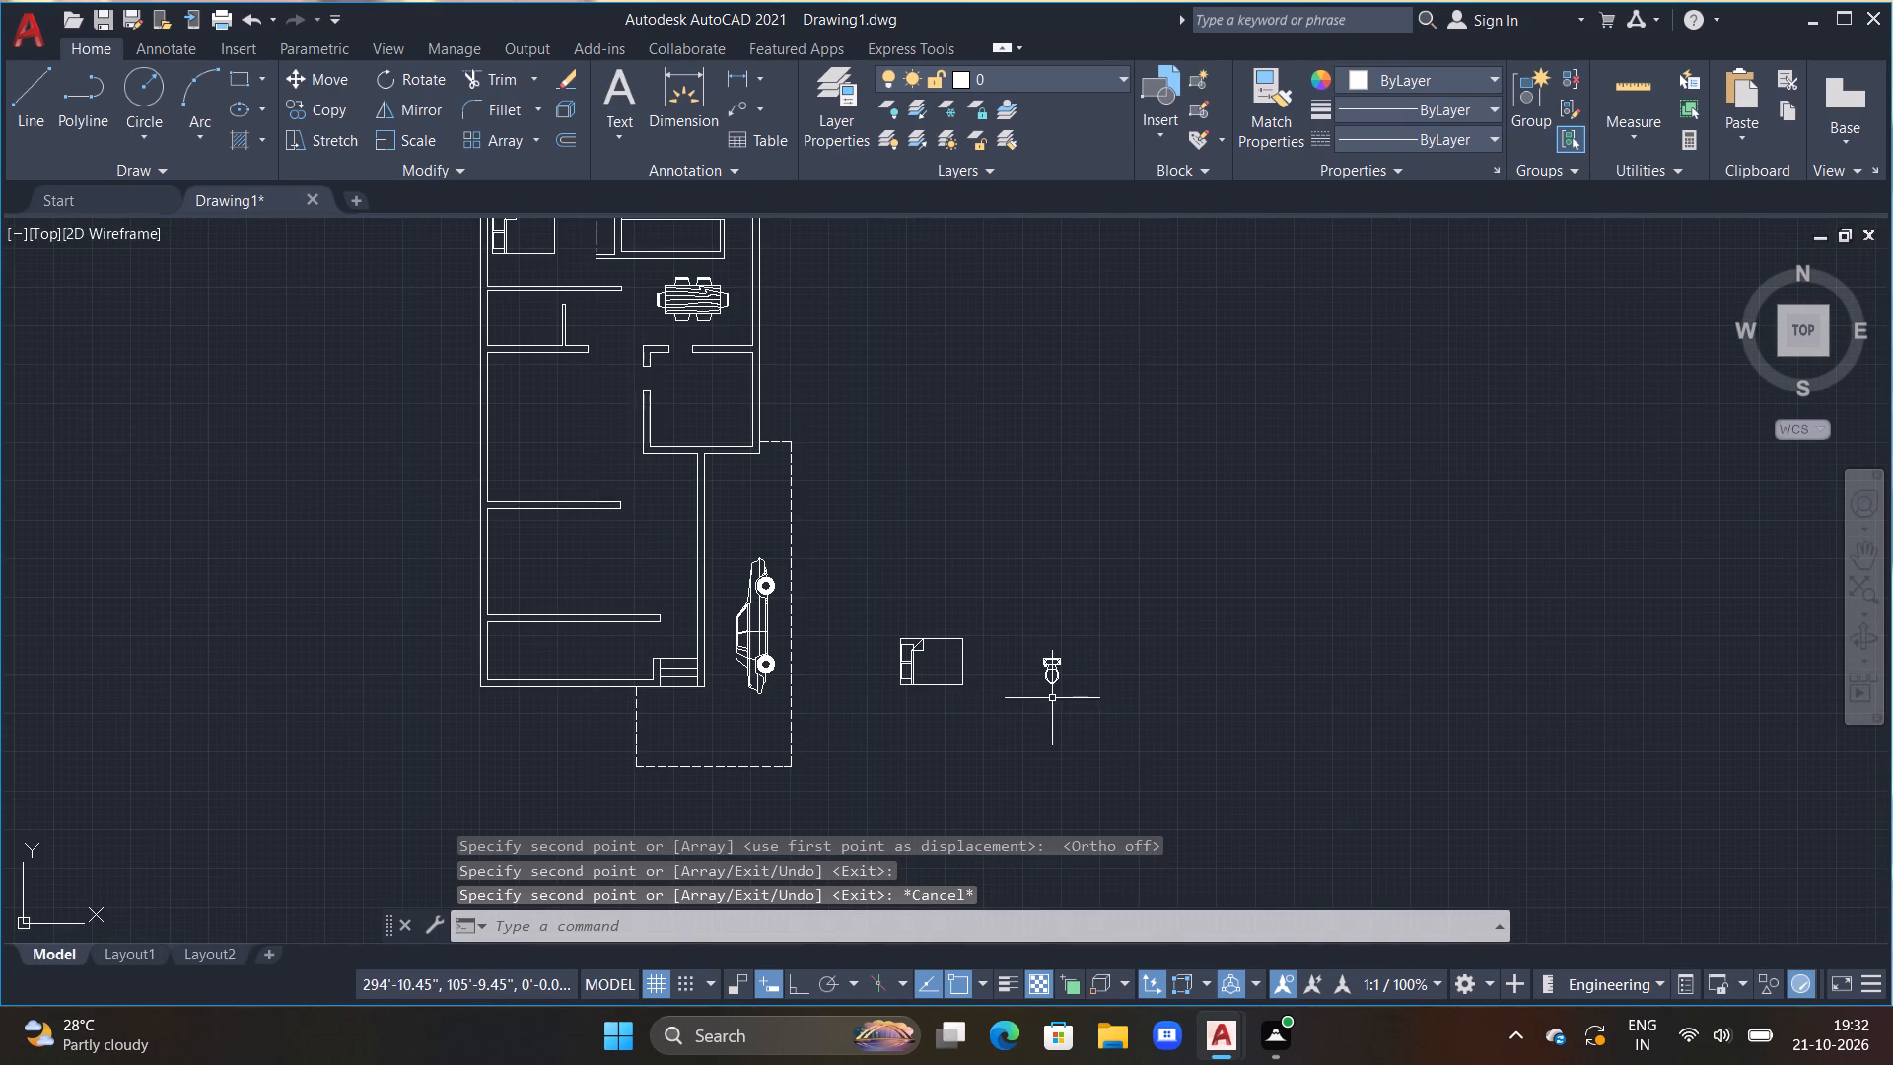
left_click(1049, 681)
type("CO")
key("space")
left_click_drag(1049, 681, 969, 625)
middle_click_drag(533, 342, 587, 575)
scroll(584, 453, "up", 1)
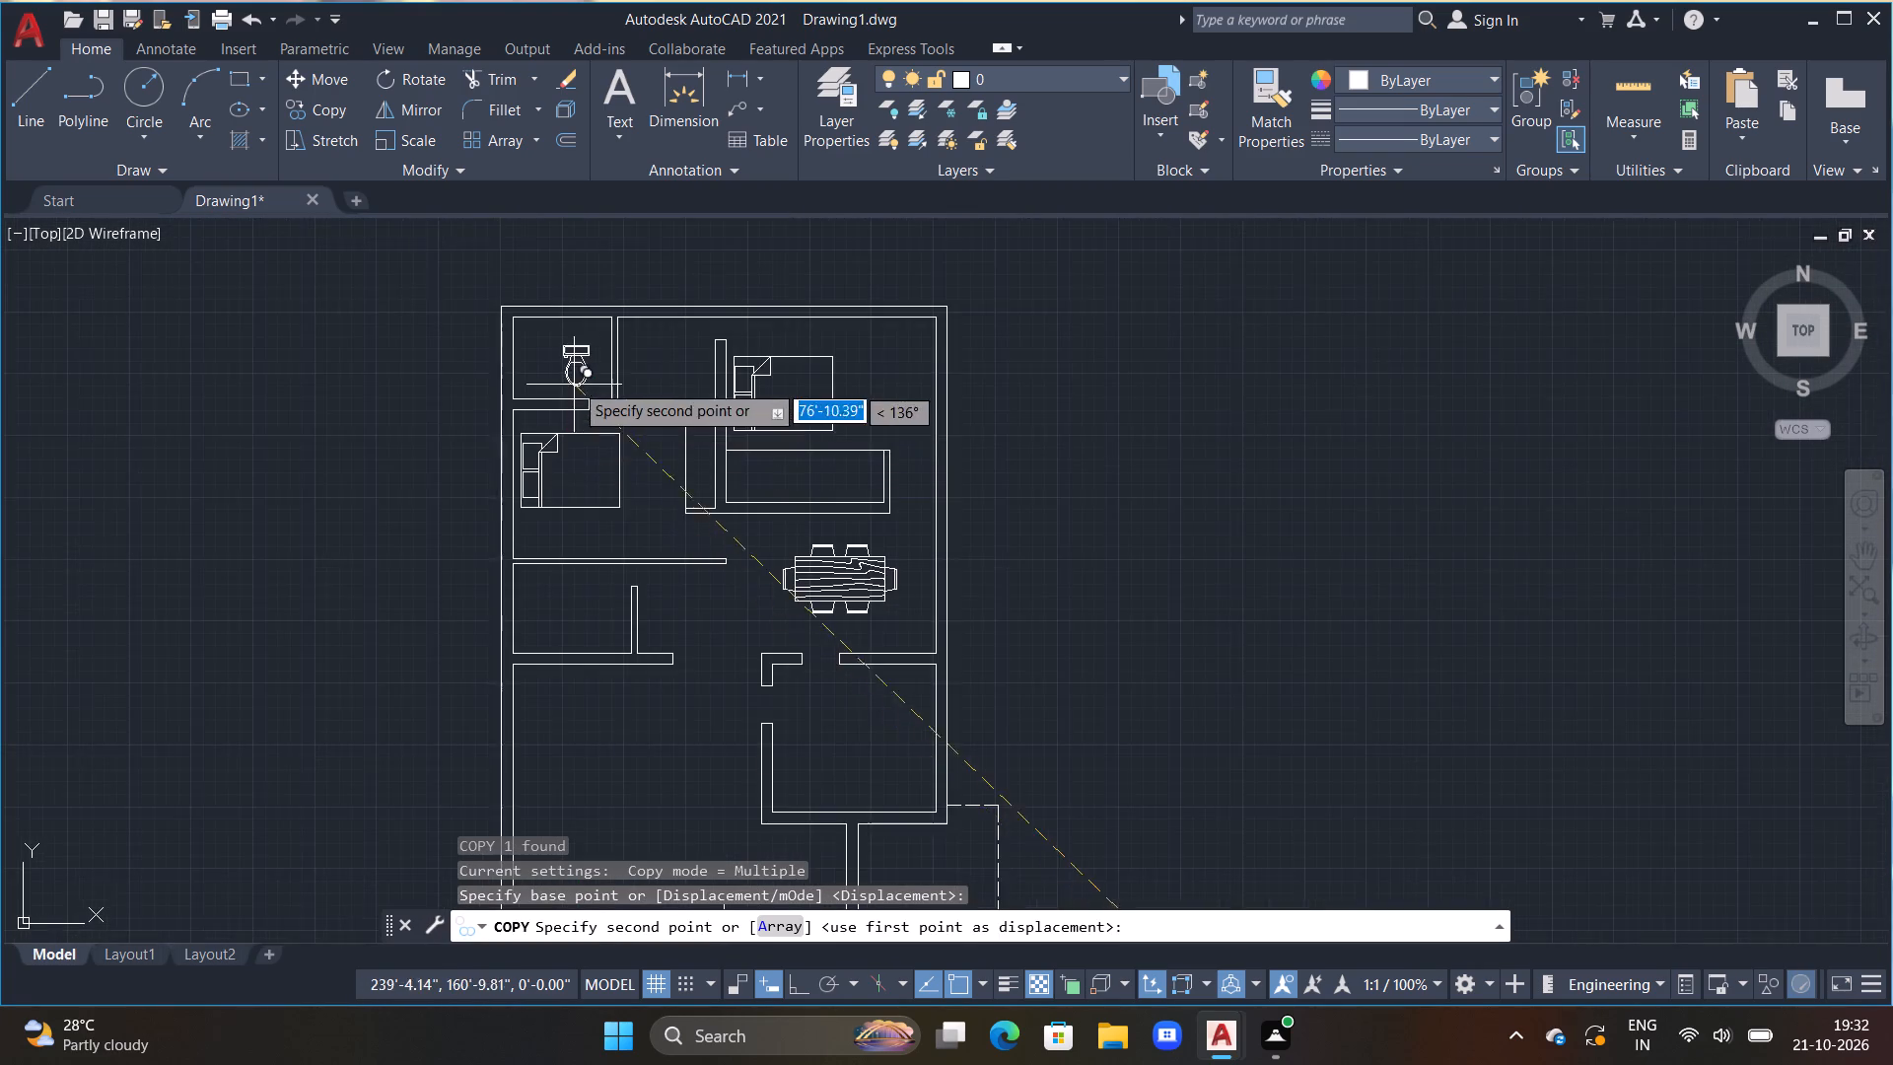
middle_click_drag(569, 369, 584, 473)
scroll(556, 464, "up", 1)
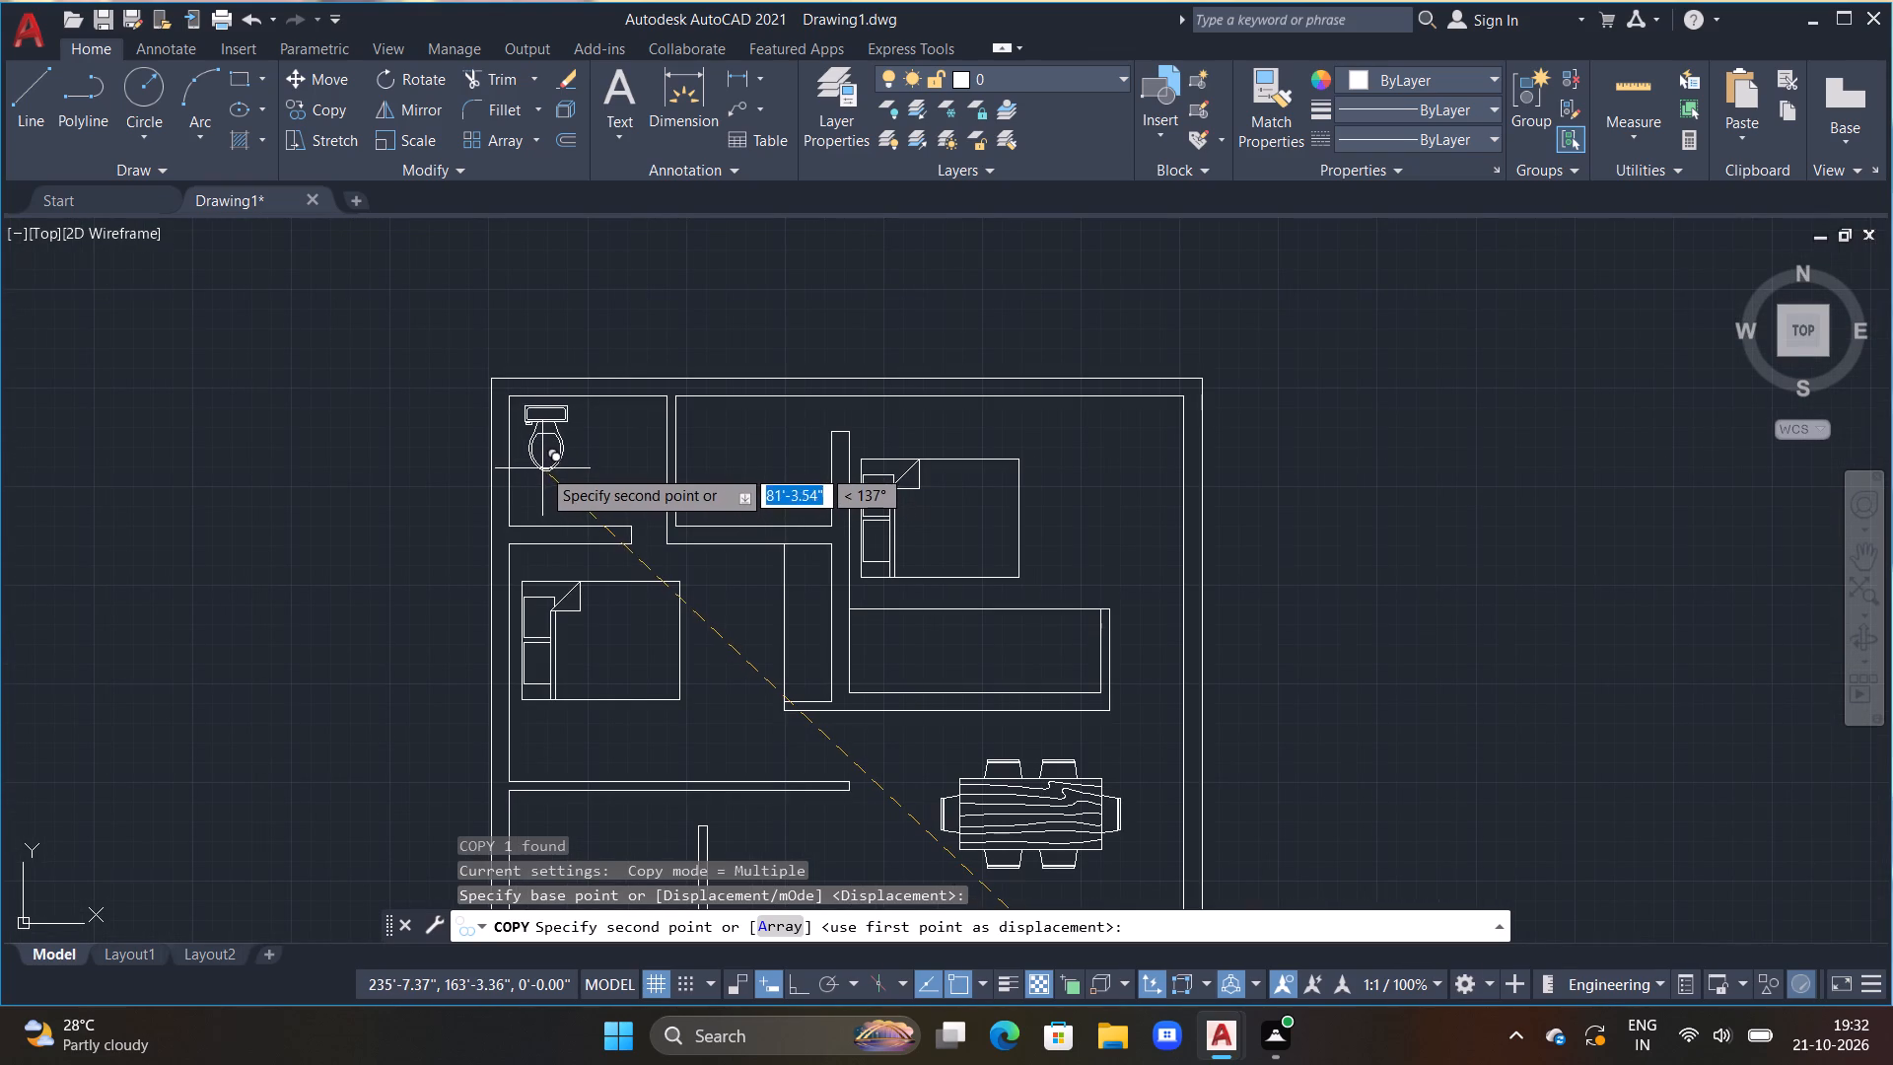
left_click(539, 465)
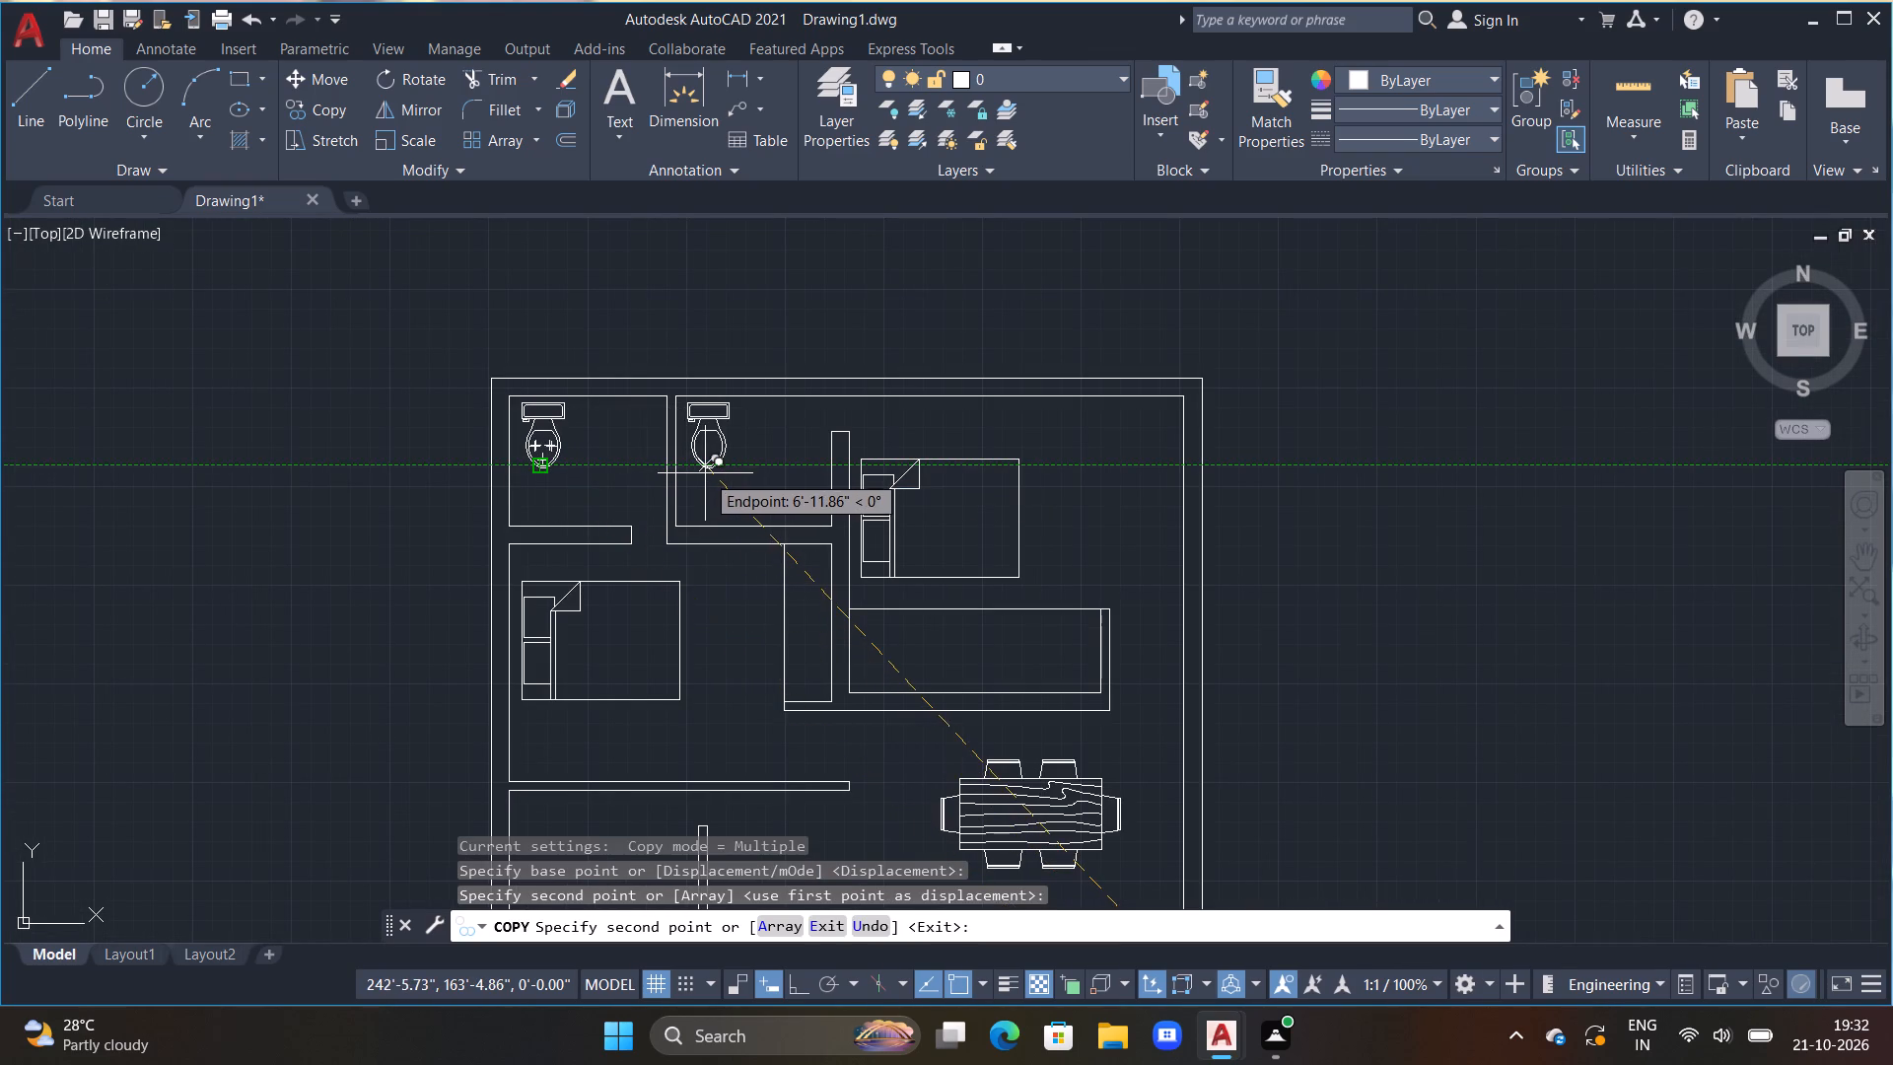
left_click(706, 473)
middle_click_drag(670, 746, 683, 603)
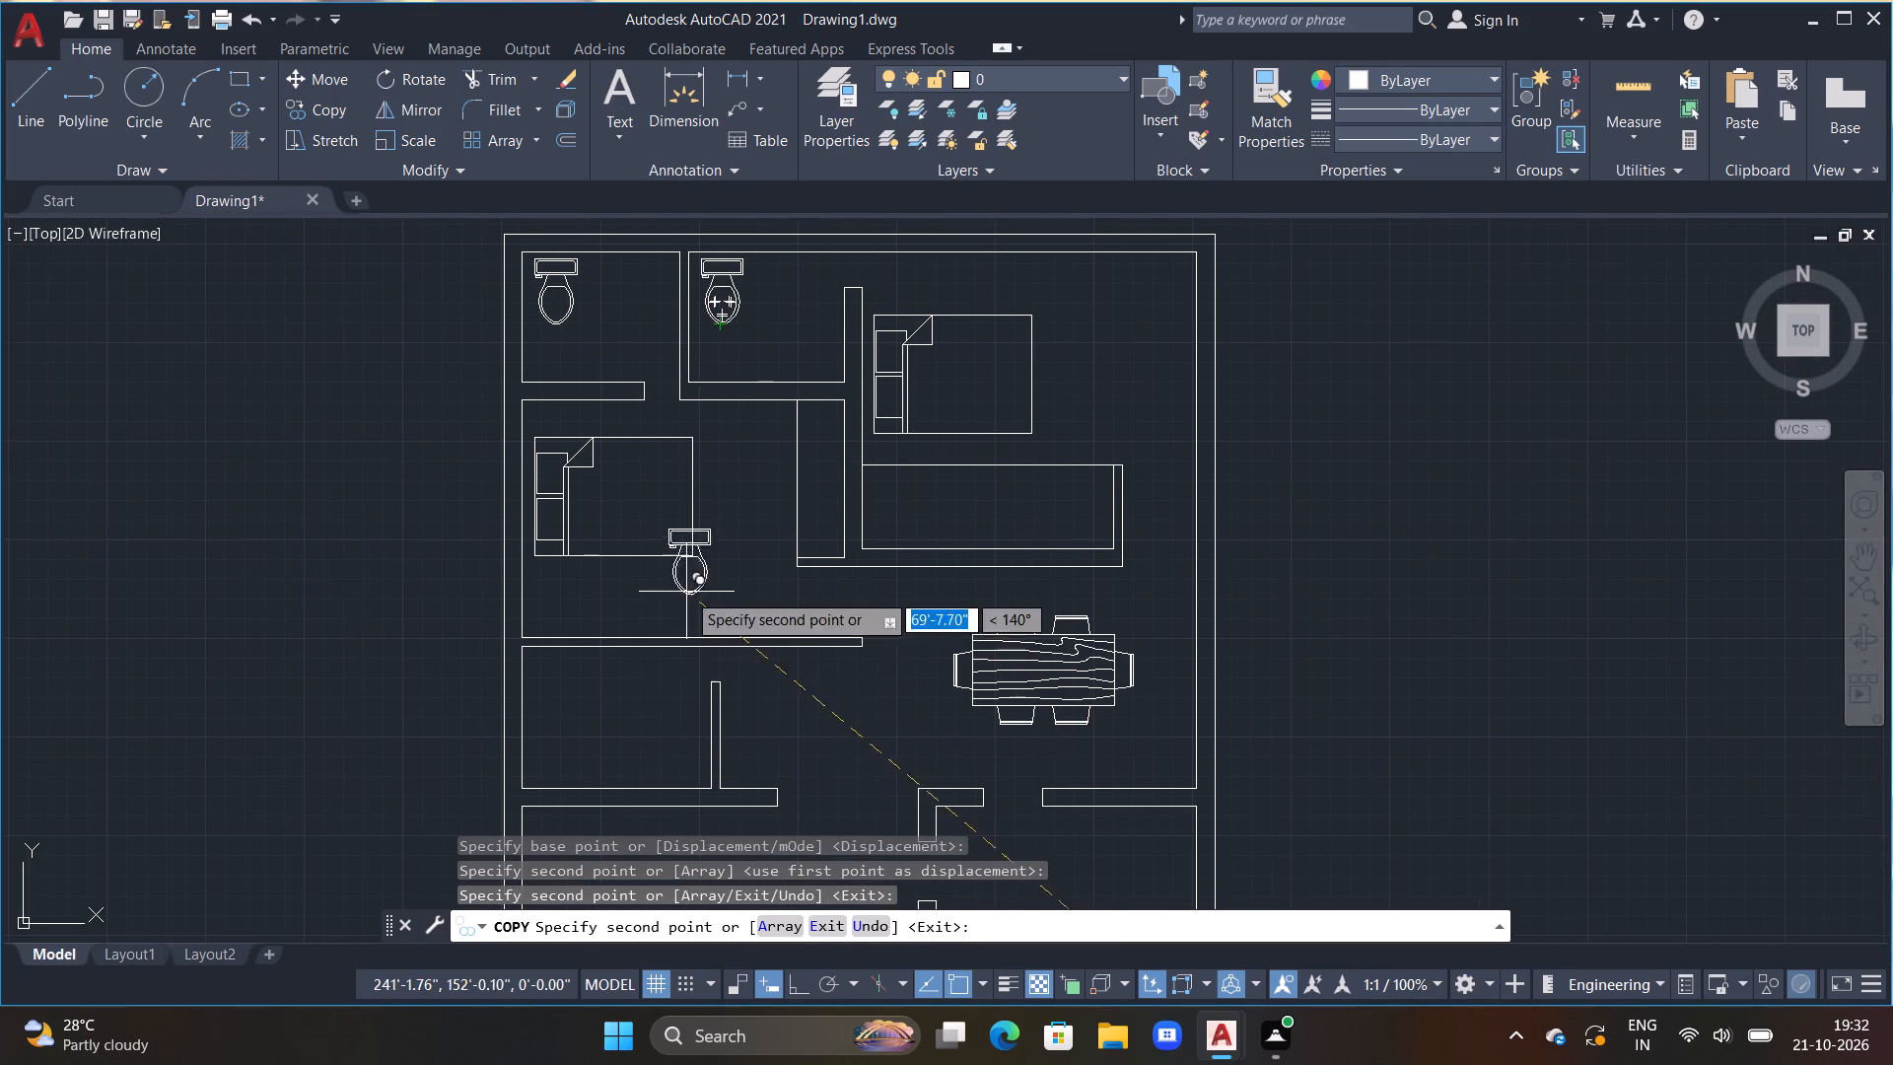
left_click(550, 717)
scroll(727, 708, "down", 2)
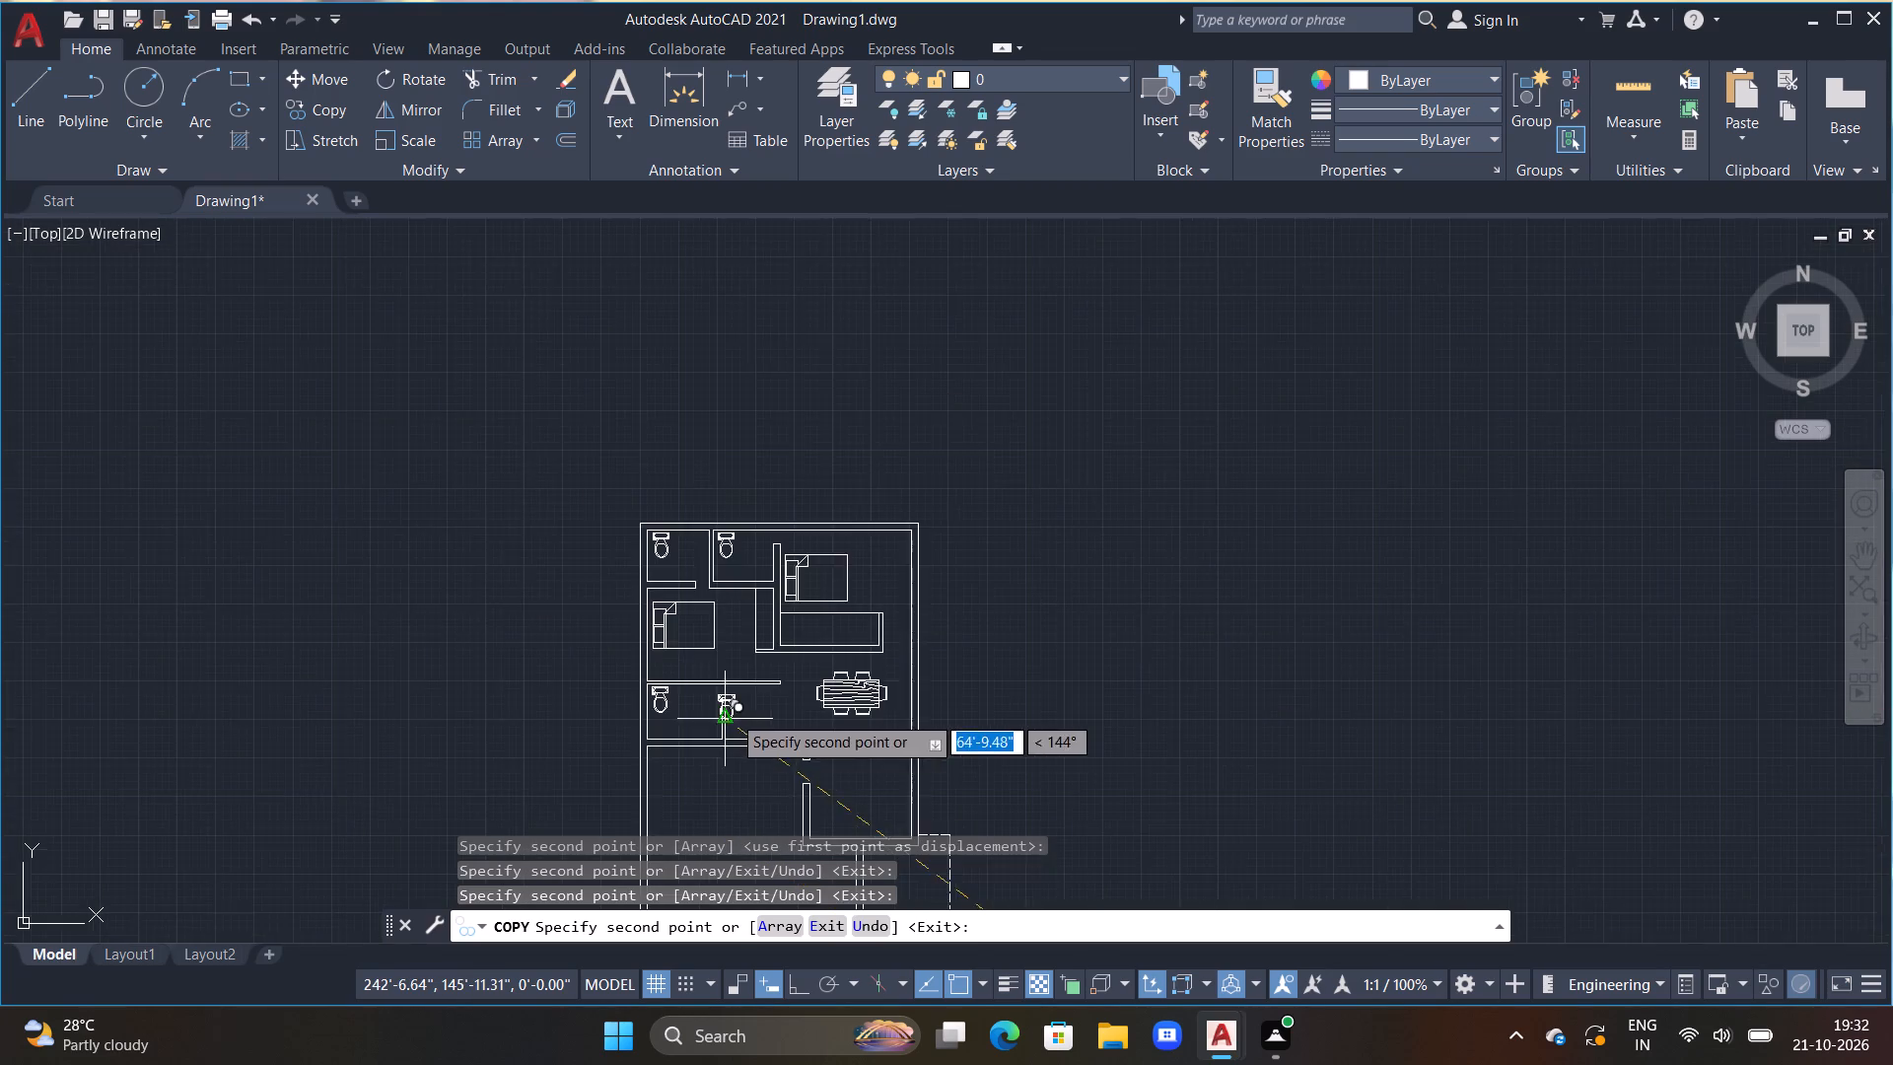
middle_click_drag(736, 715, 710, 612)
scroll(1109, 890, "down", 1)
key("Escape")
Erase the leftover source bed and toilet blocks outside the plan.
scroll(1109, 871, "down", 1)
middle_click_drag(1110, 846, 1056, 662)
key("Escape")
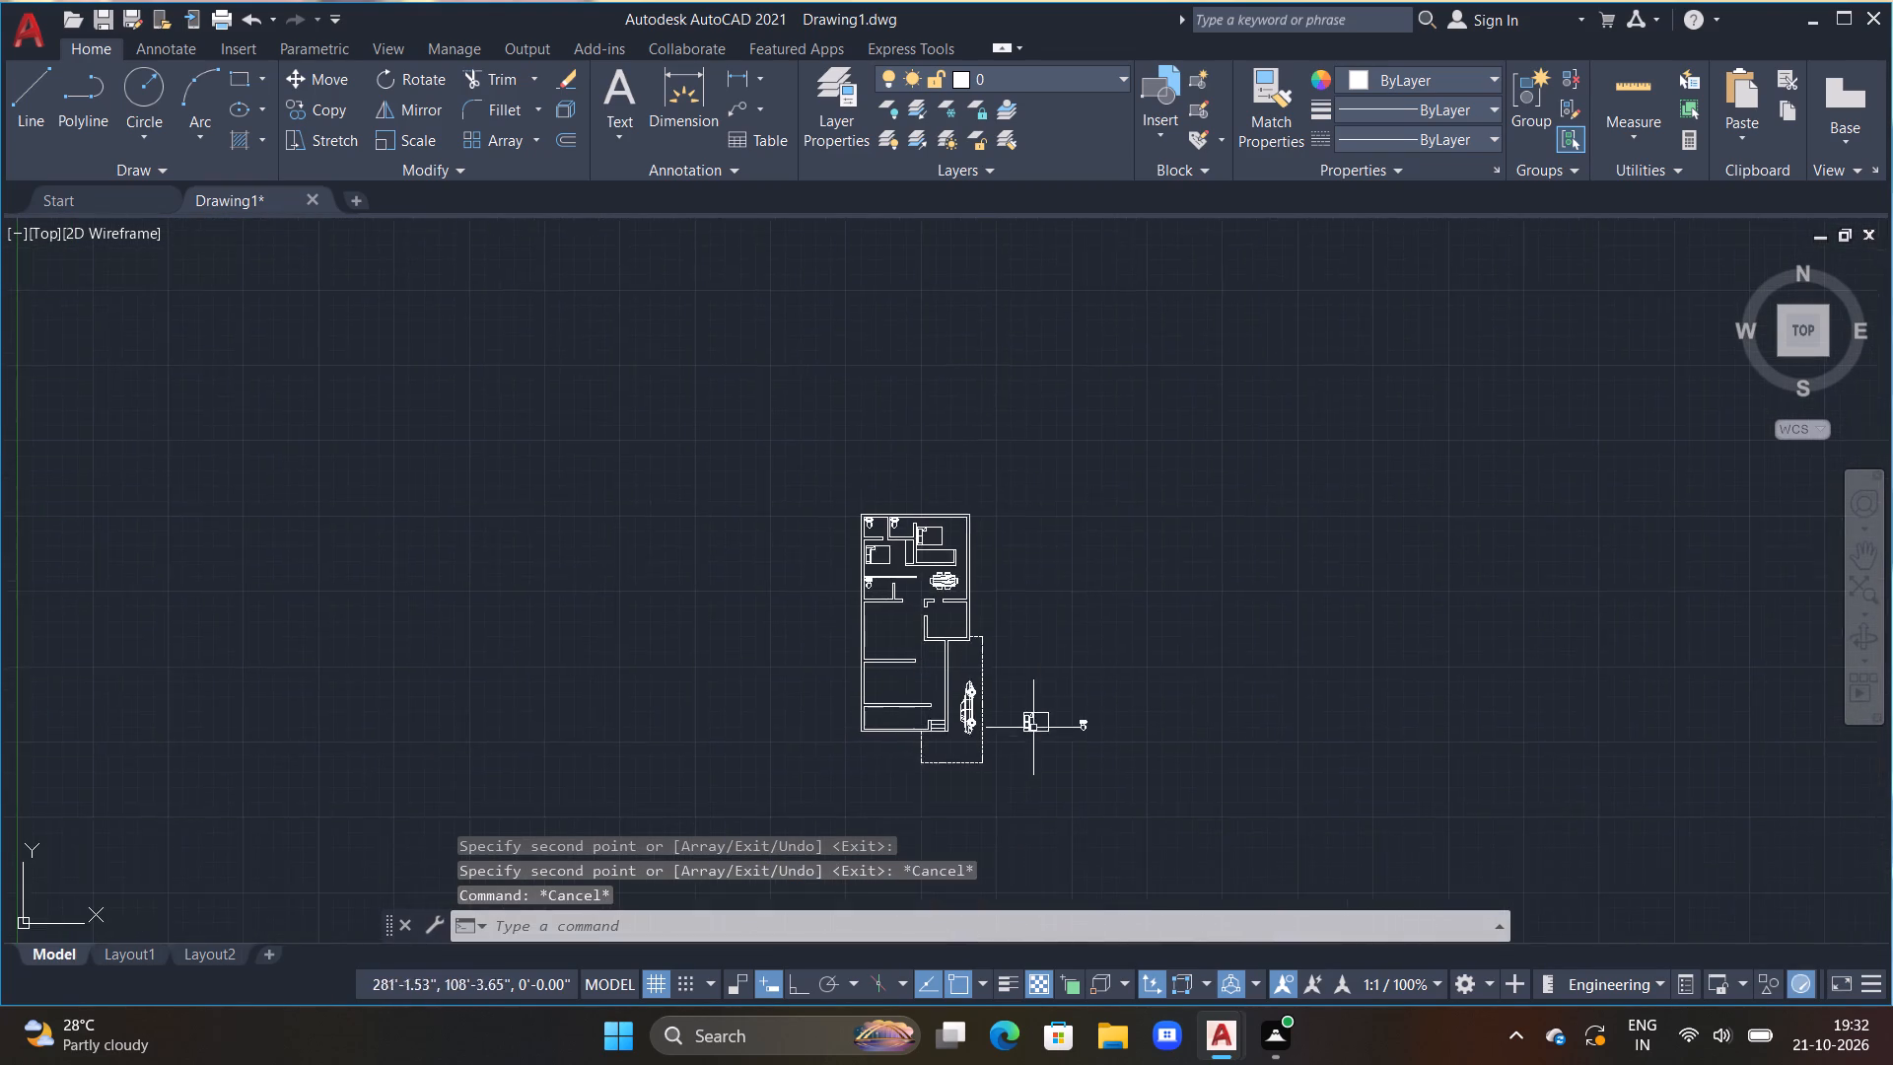
scroll(1030, 734, "up", 2)
key("Escape")
key("Escape")
key("Escape")
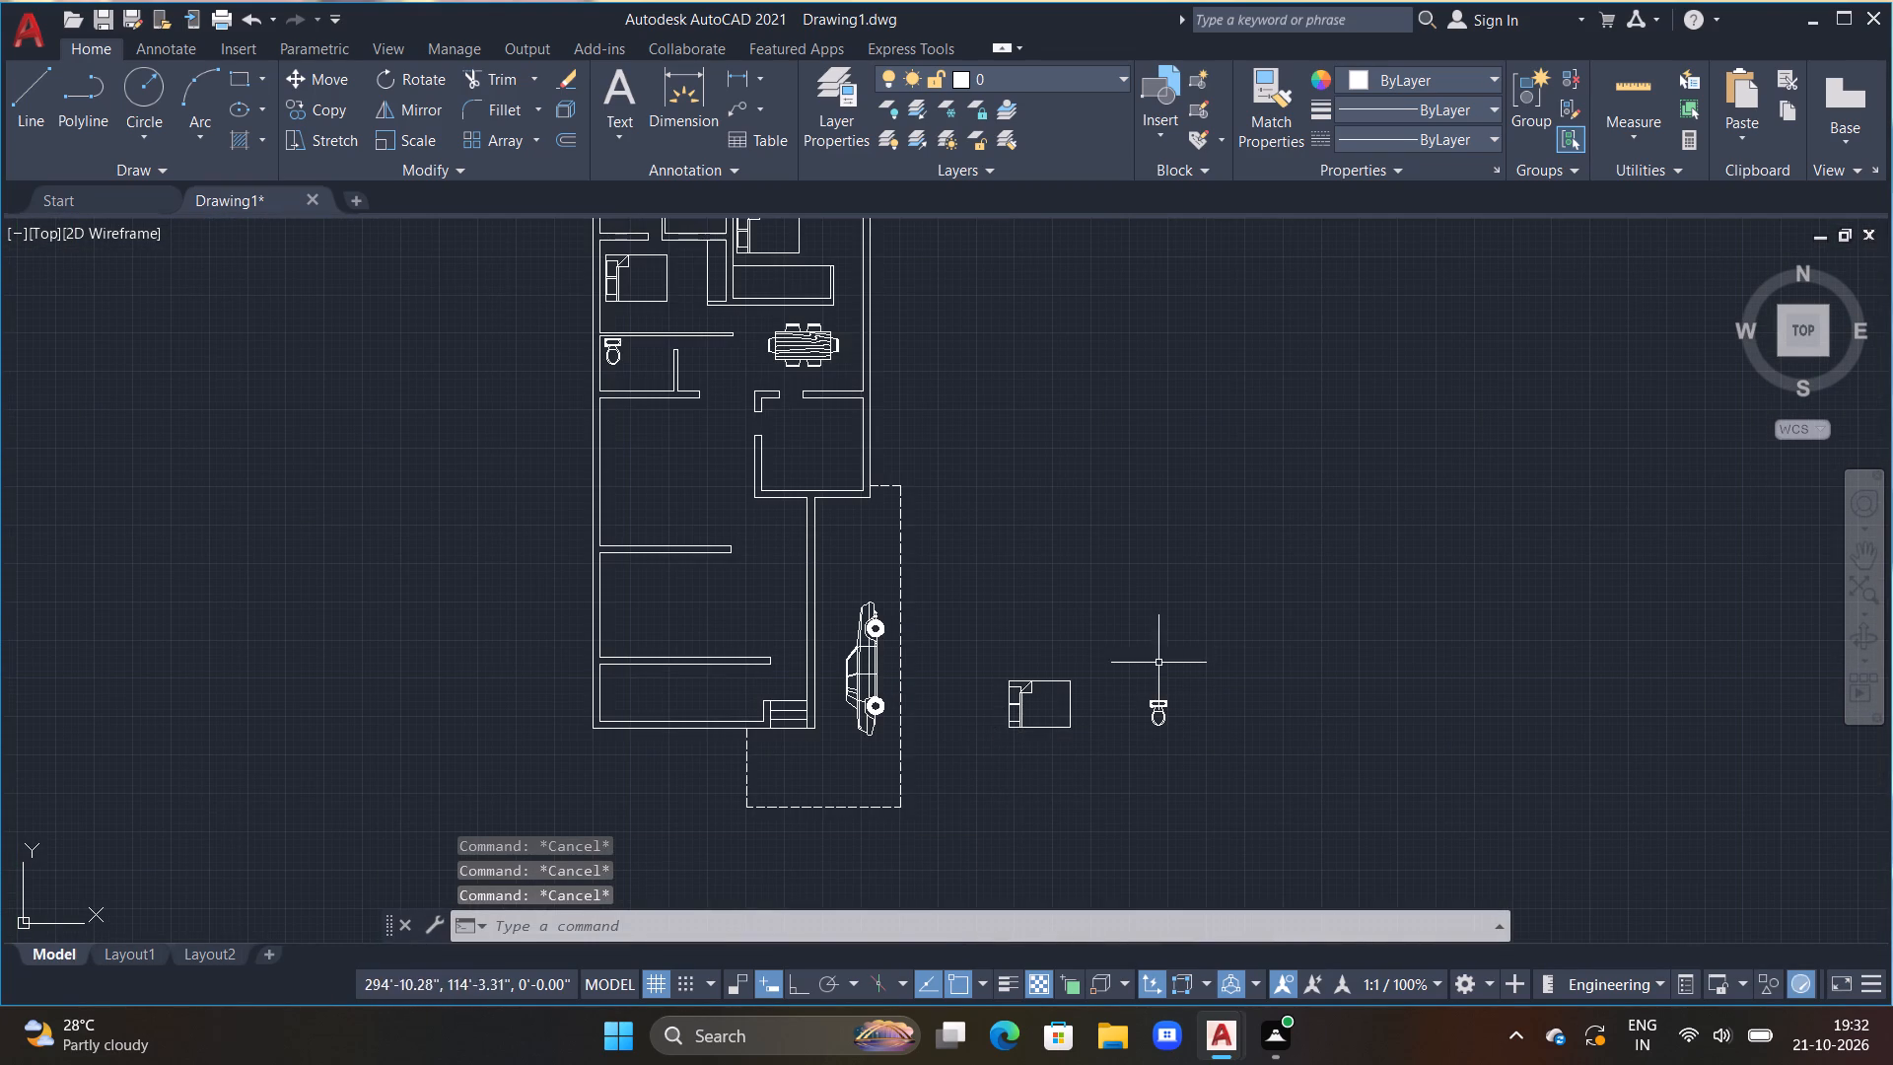
left_click_drag(1145, 640, 1222, 706)
key("Delete")
key("Delete")
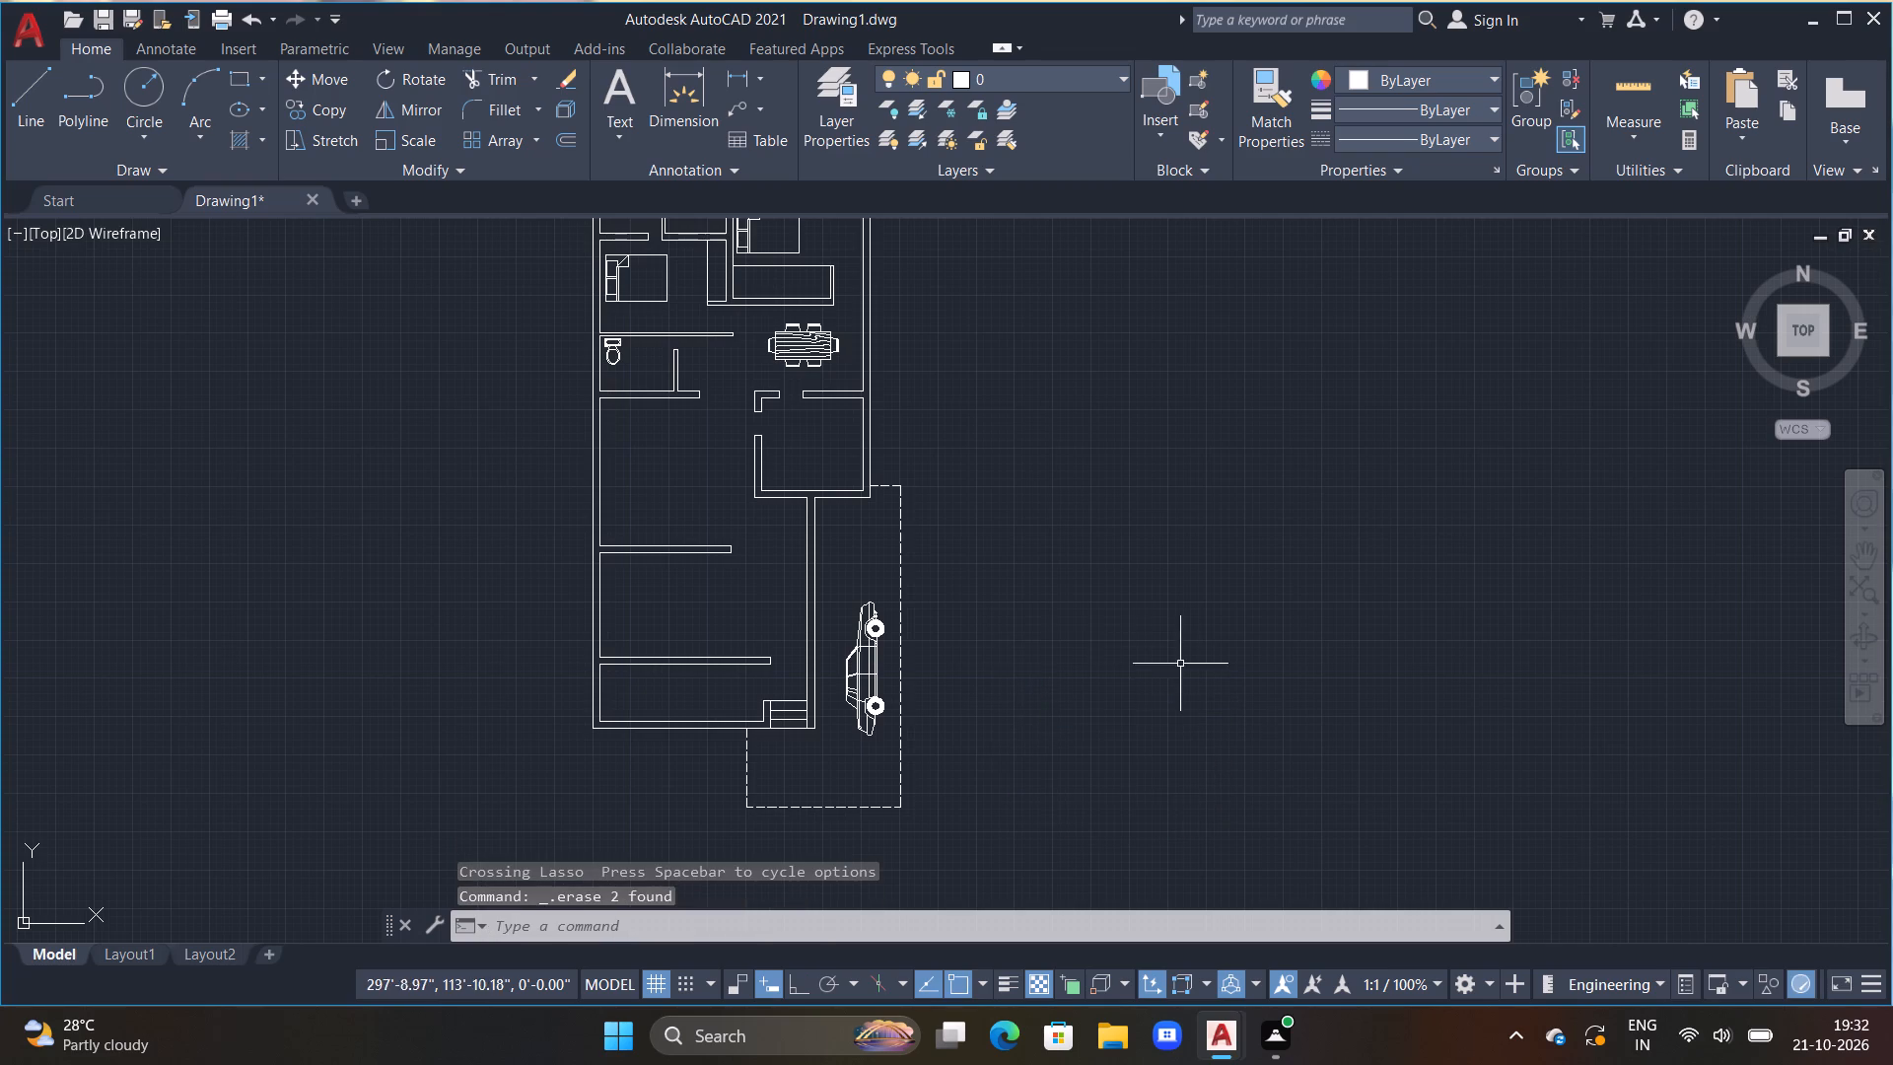
key("Delete")
key("Delete")
key("Delete")
key("Delete")
key("Delete")
Offset the inner west wall line of the southernmost room 4' into the room.
scroll(674, 715, "down", 1)
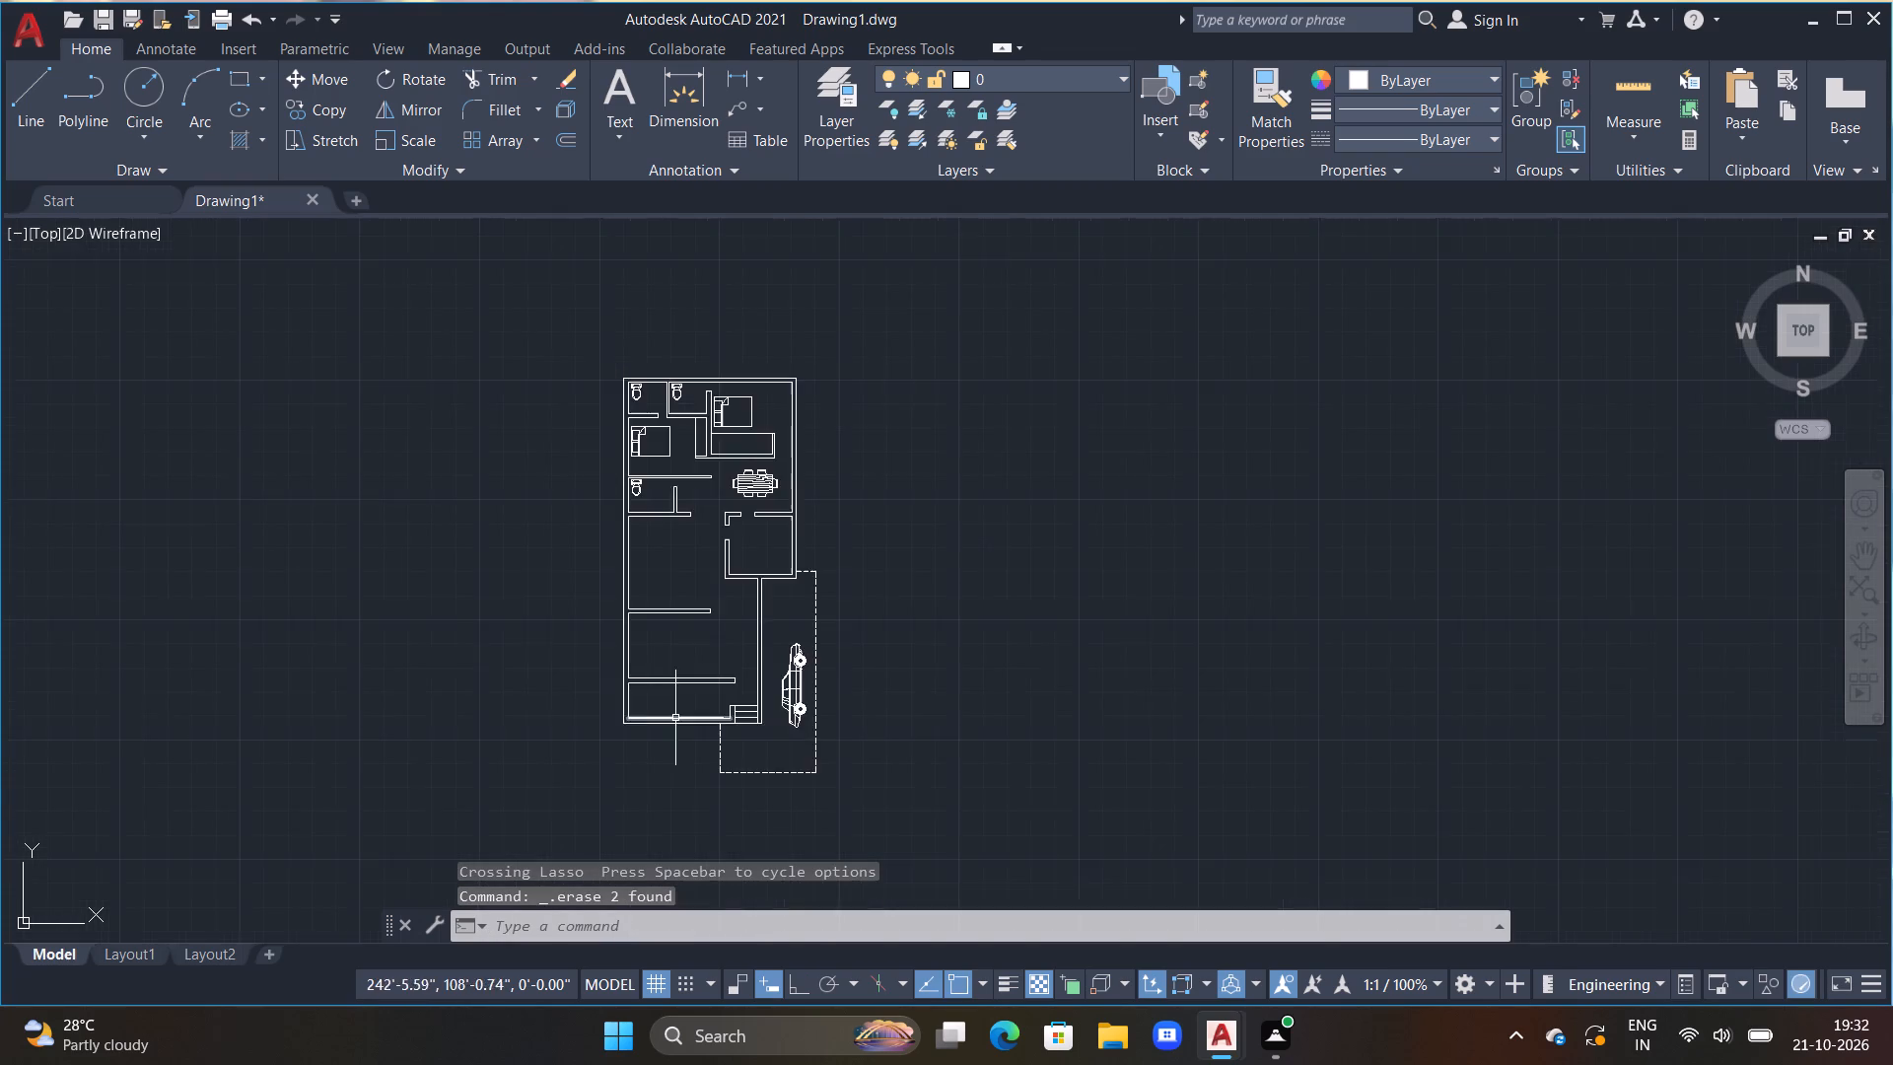
scroll(662, 685, "up", 2)
middle_click_drag(681, 781, 718, 736)
scroll(681, 781, "up", 1)
middle_click_drag(783, 699, 832, 631)
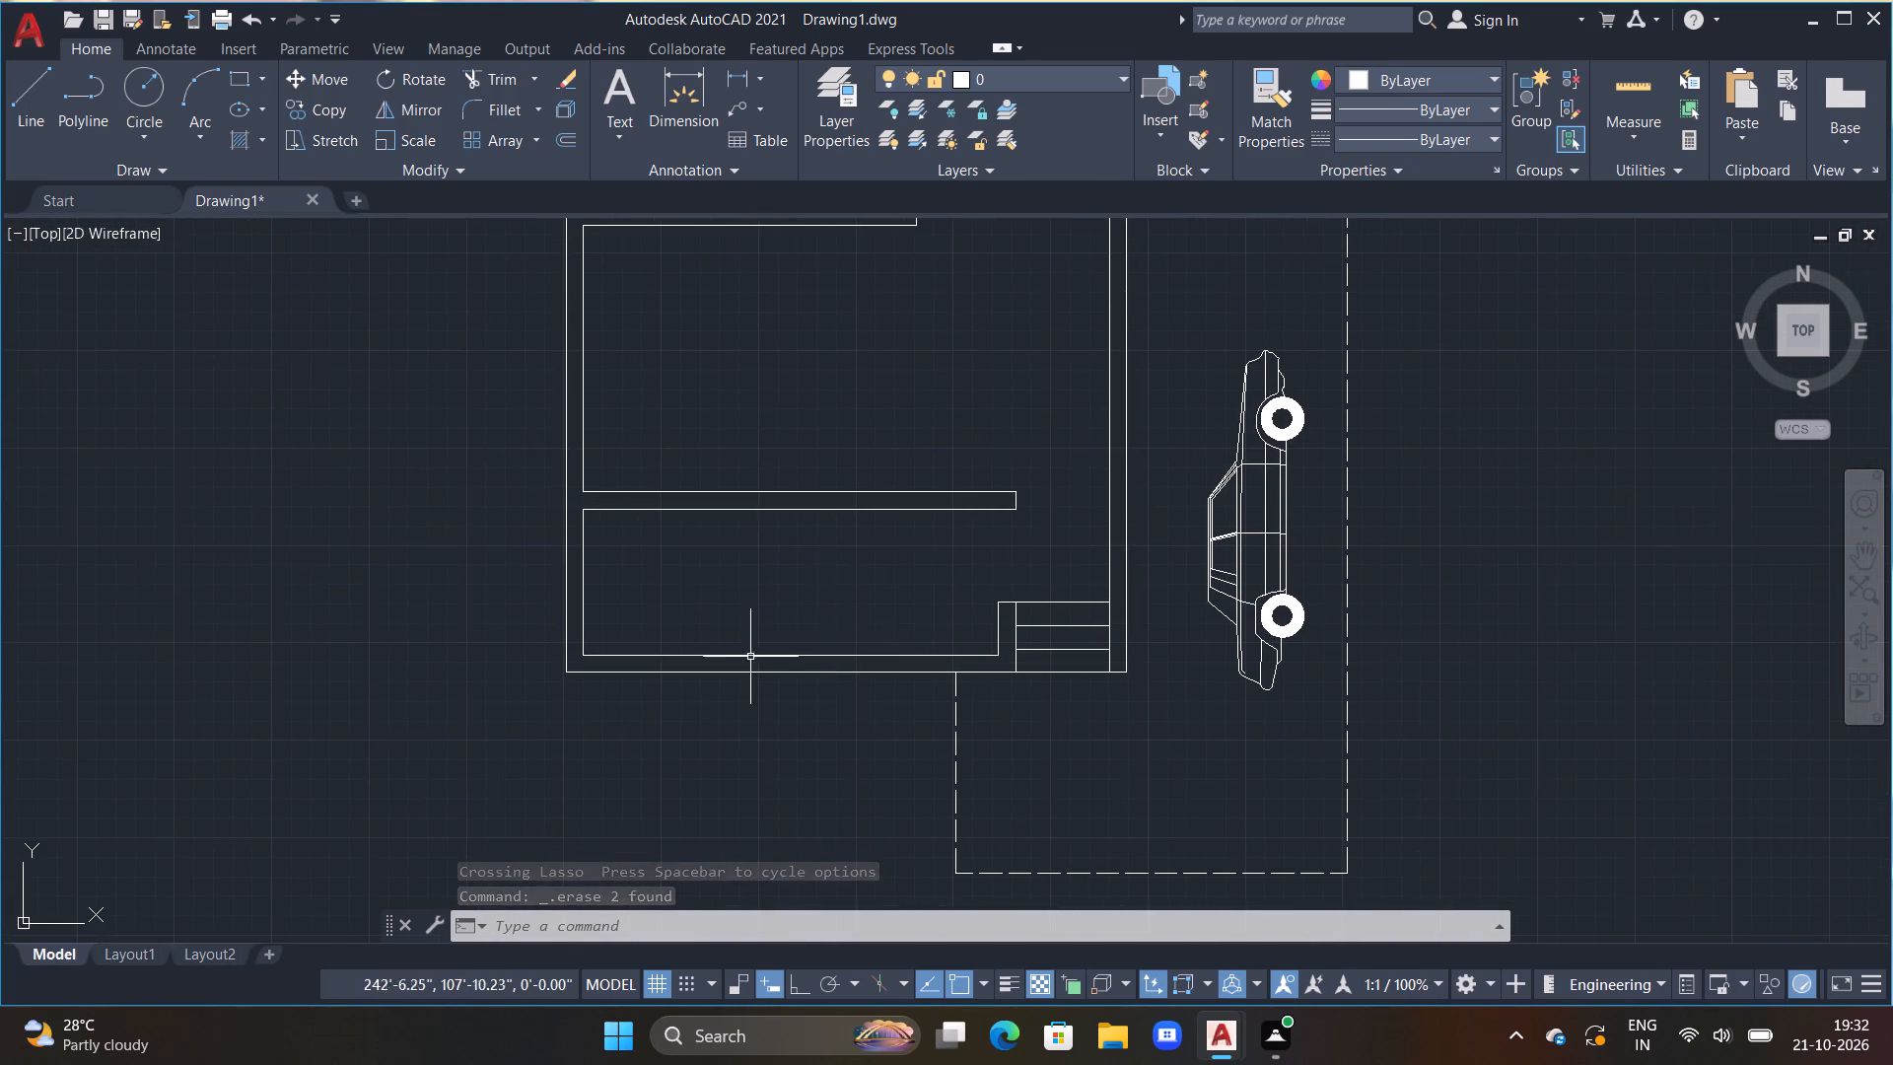
scroll(738, 648, "up", 1)
key("Escape")
type("OFF 3'")
key("Return")
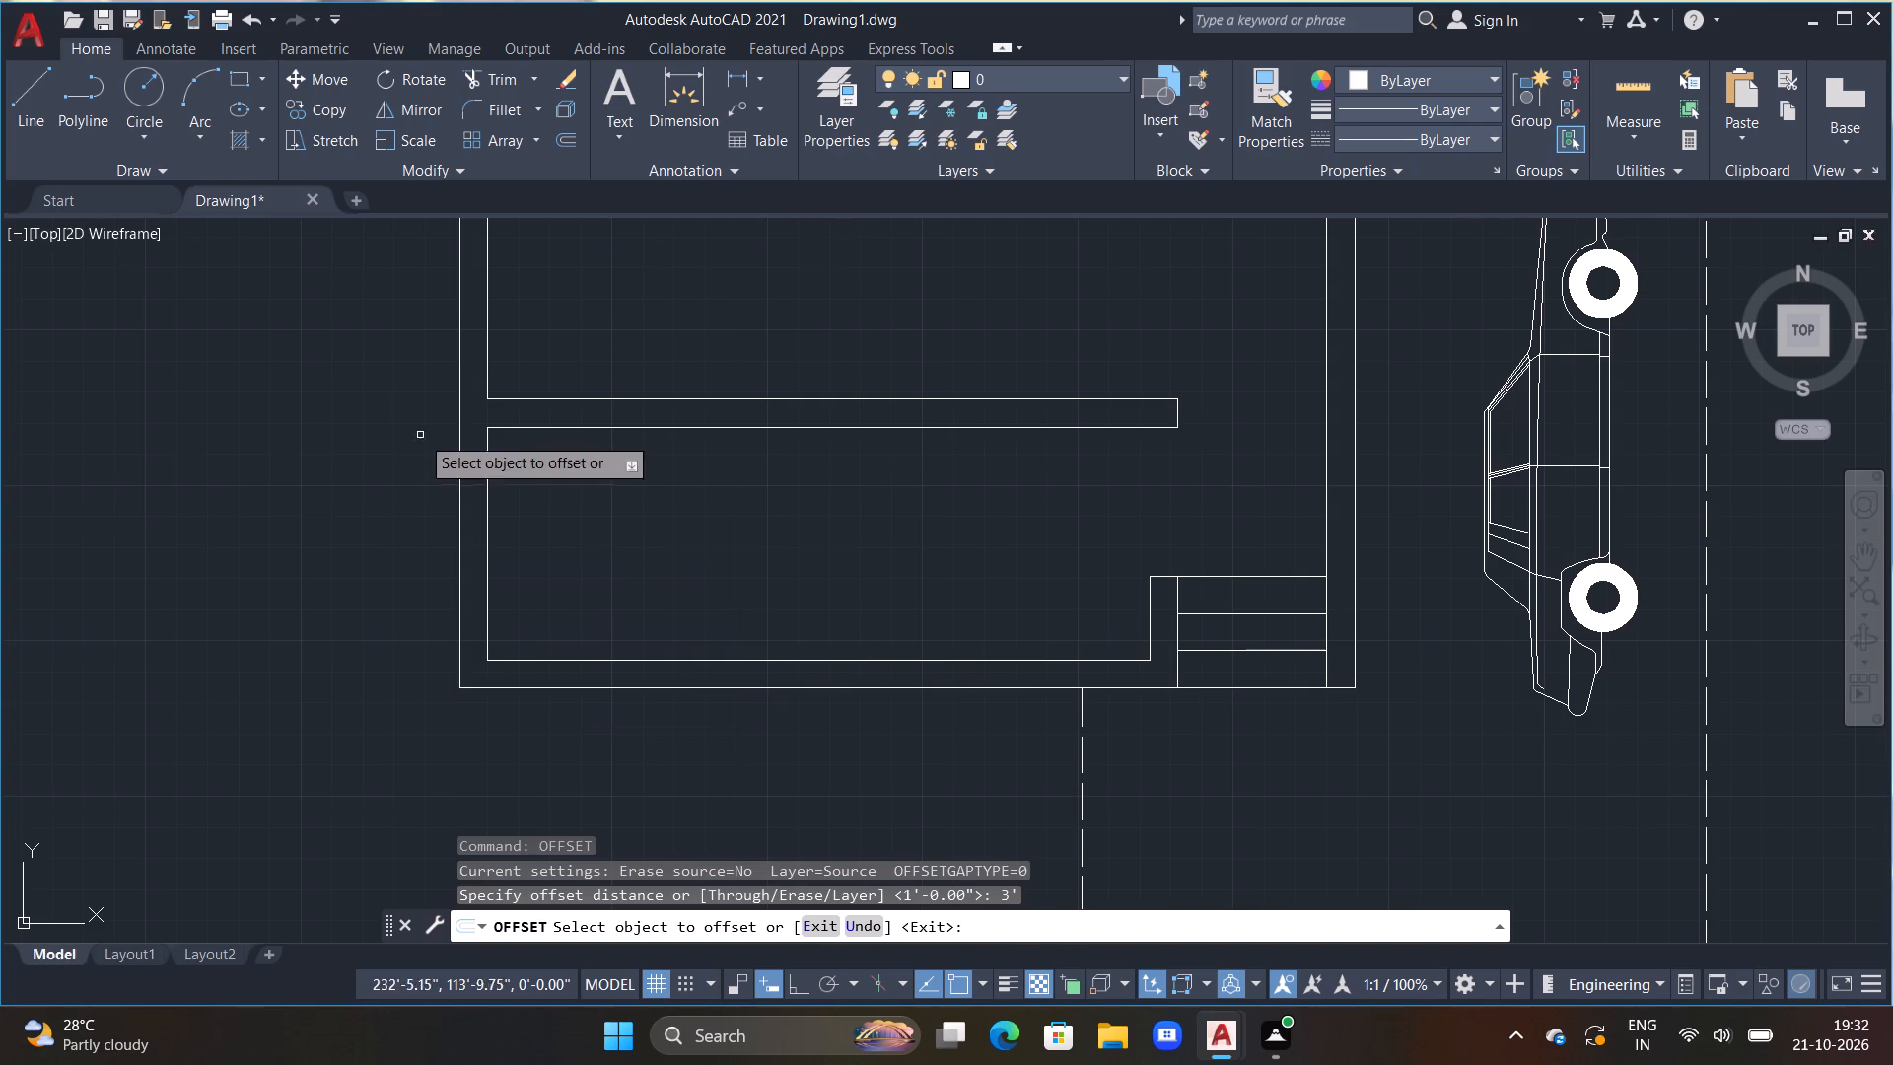
left_click(487, 535)
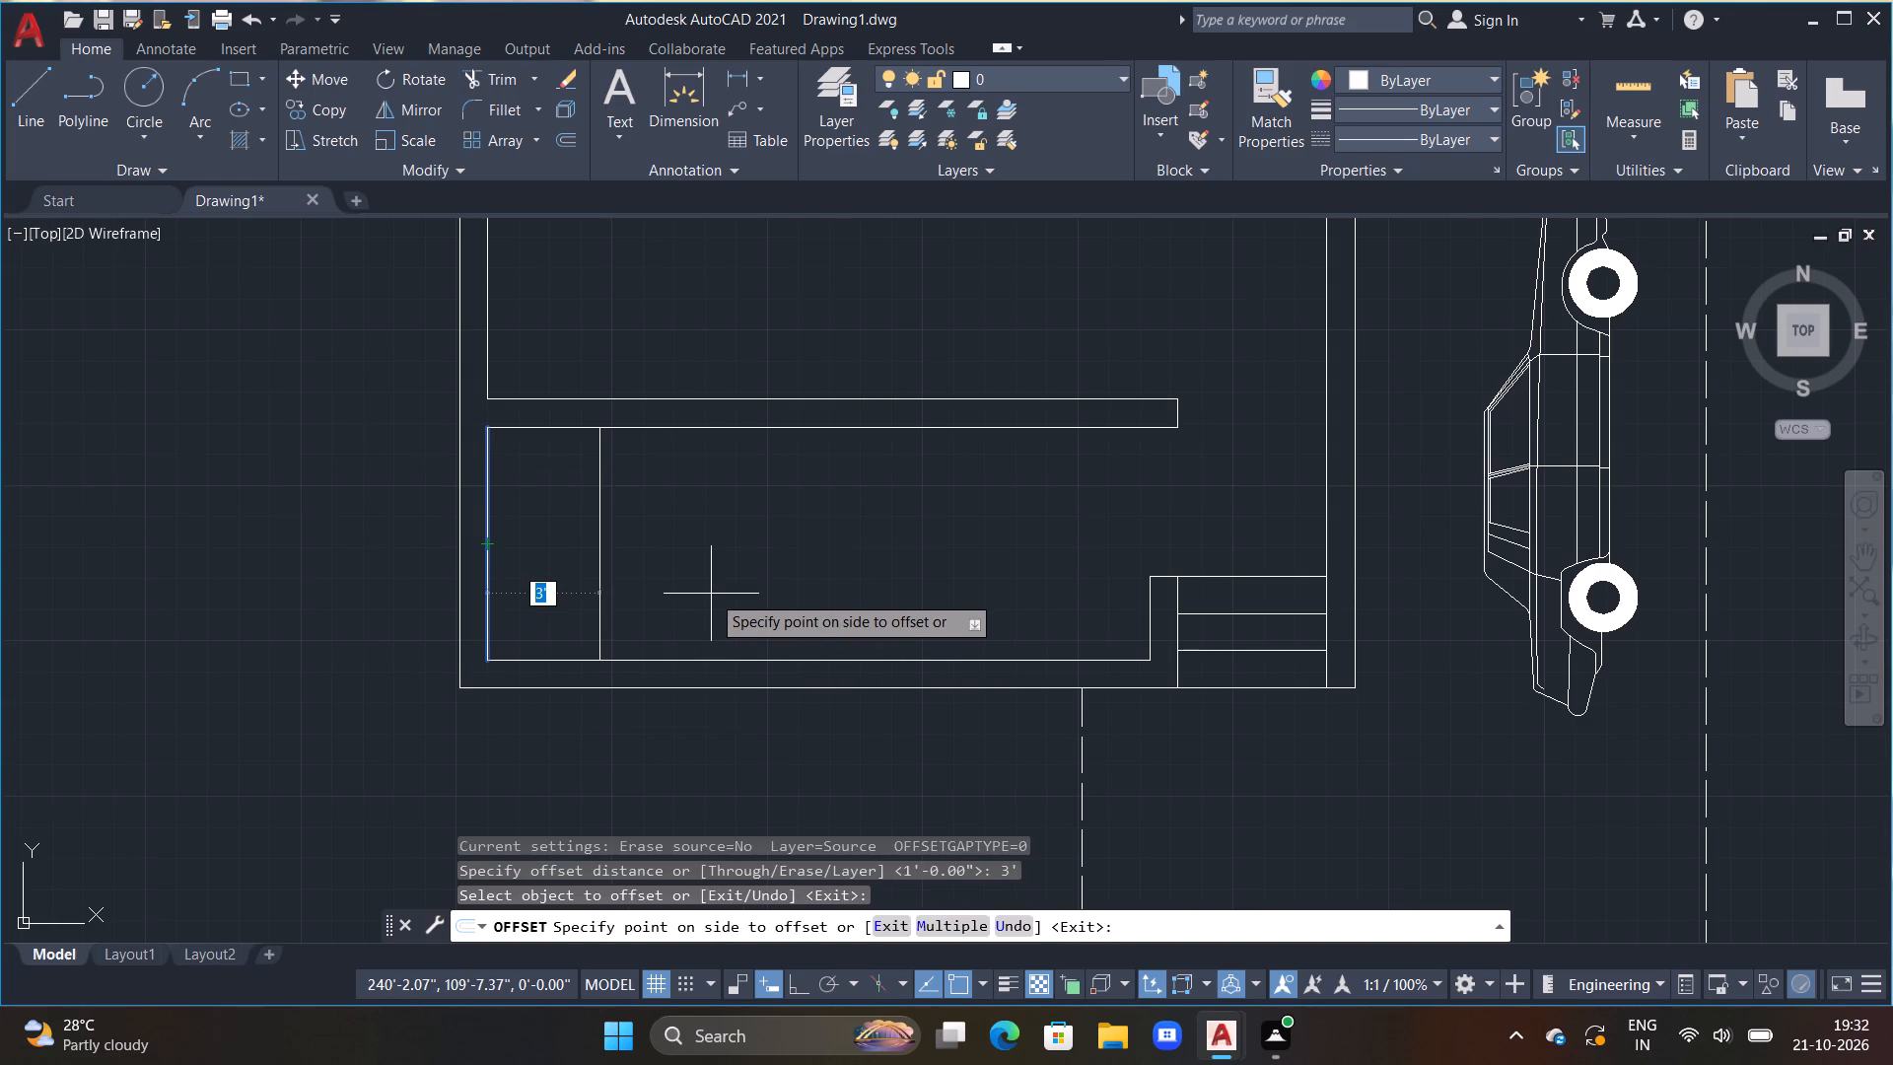
type("4'")
key("Return")
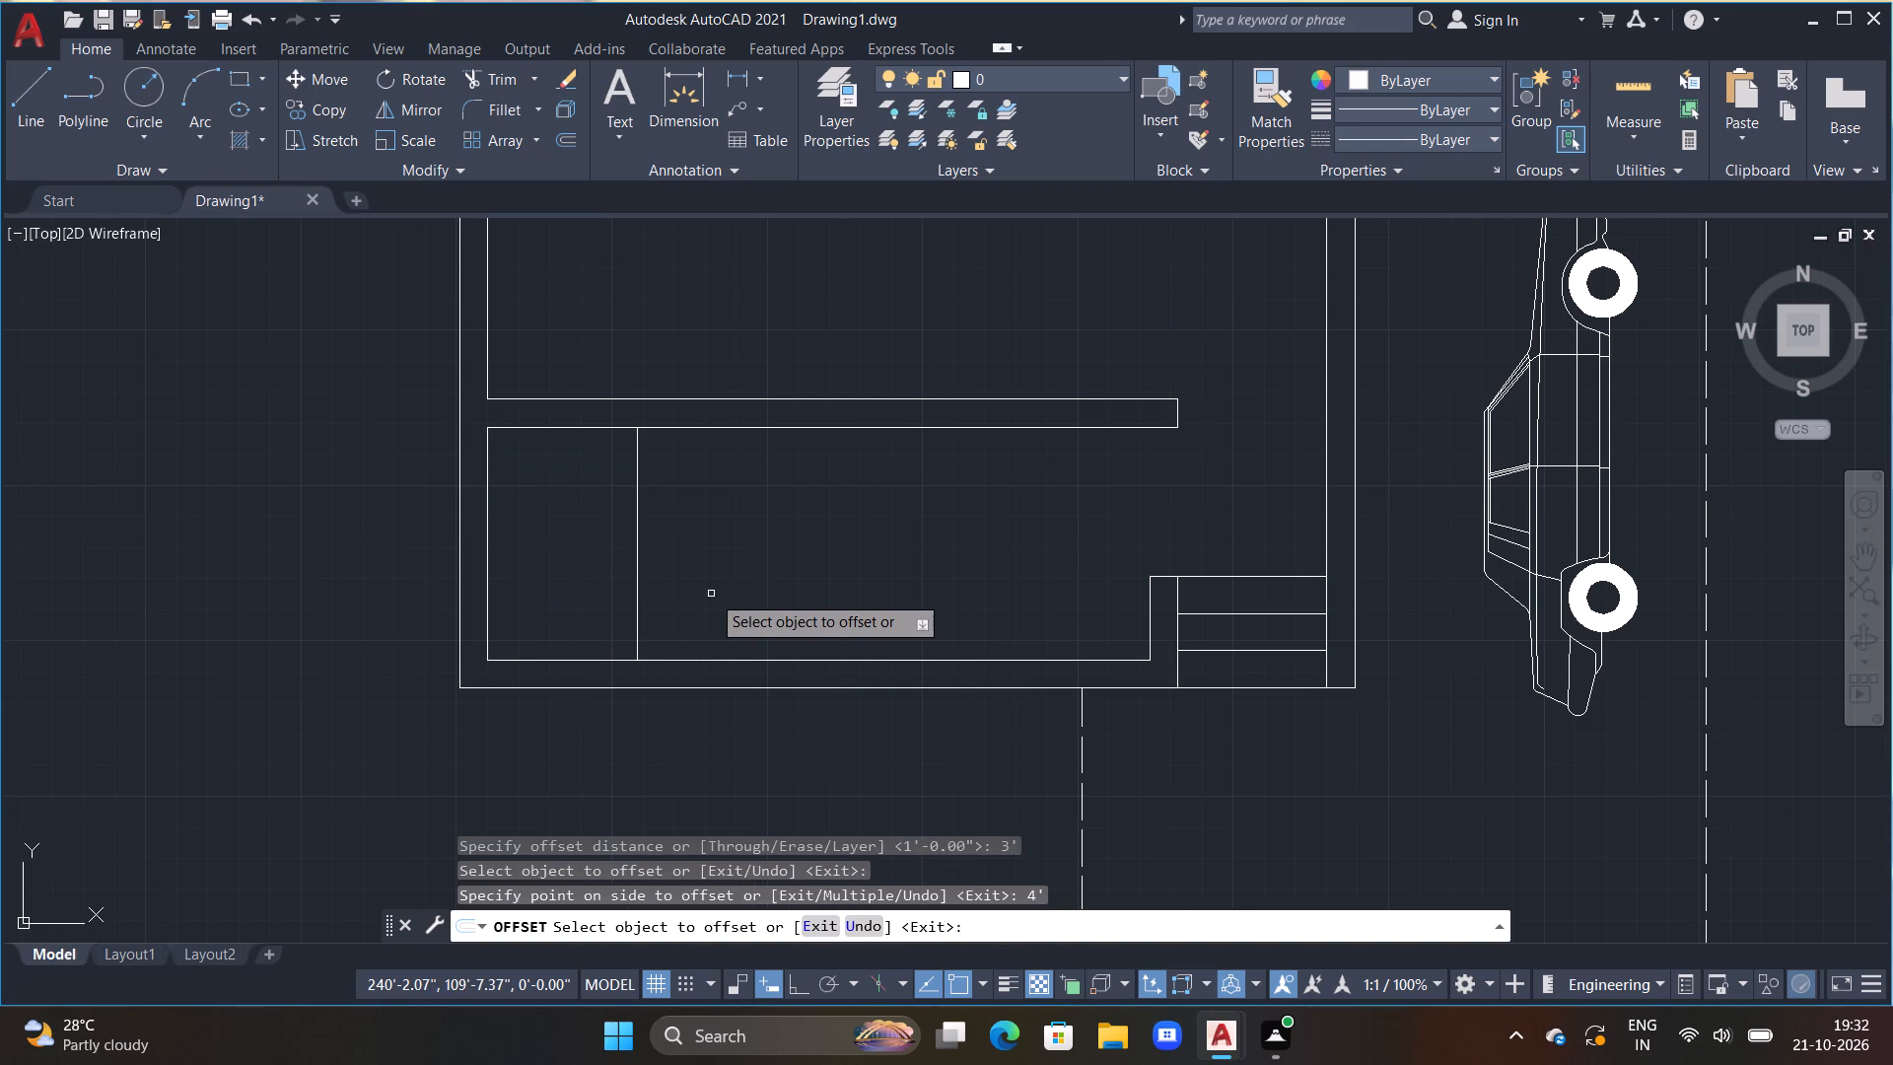
key("Escape")
key("Escape")
key("Escape")
key("Escape")
key("Escape")
key("Escape")
key("Escape")
key("Escape")
key("Escape")
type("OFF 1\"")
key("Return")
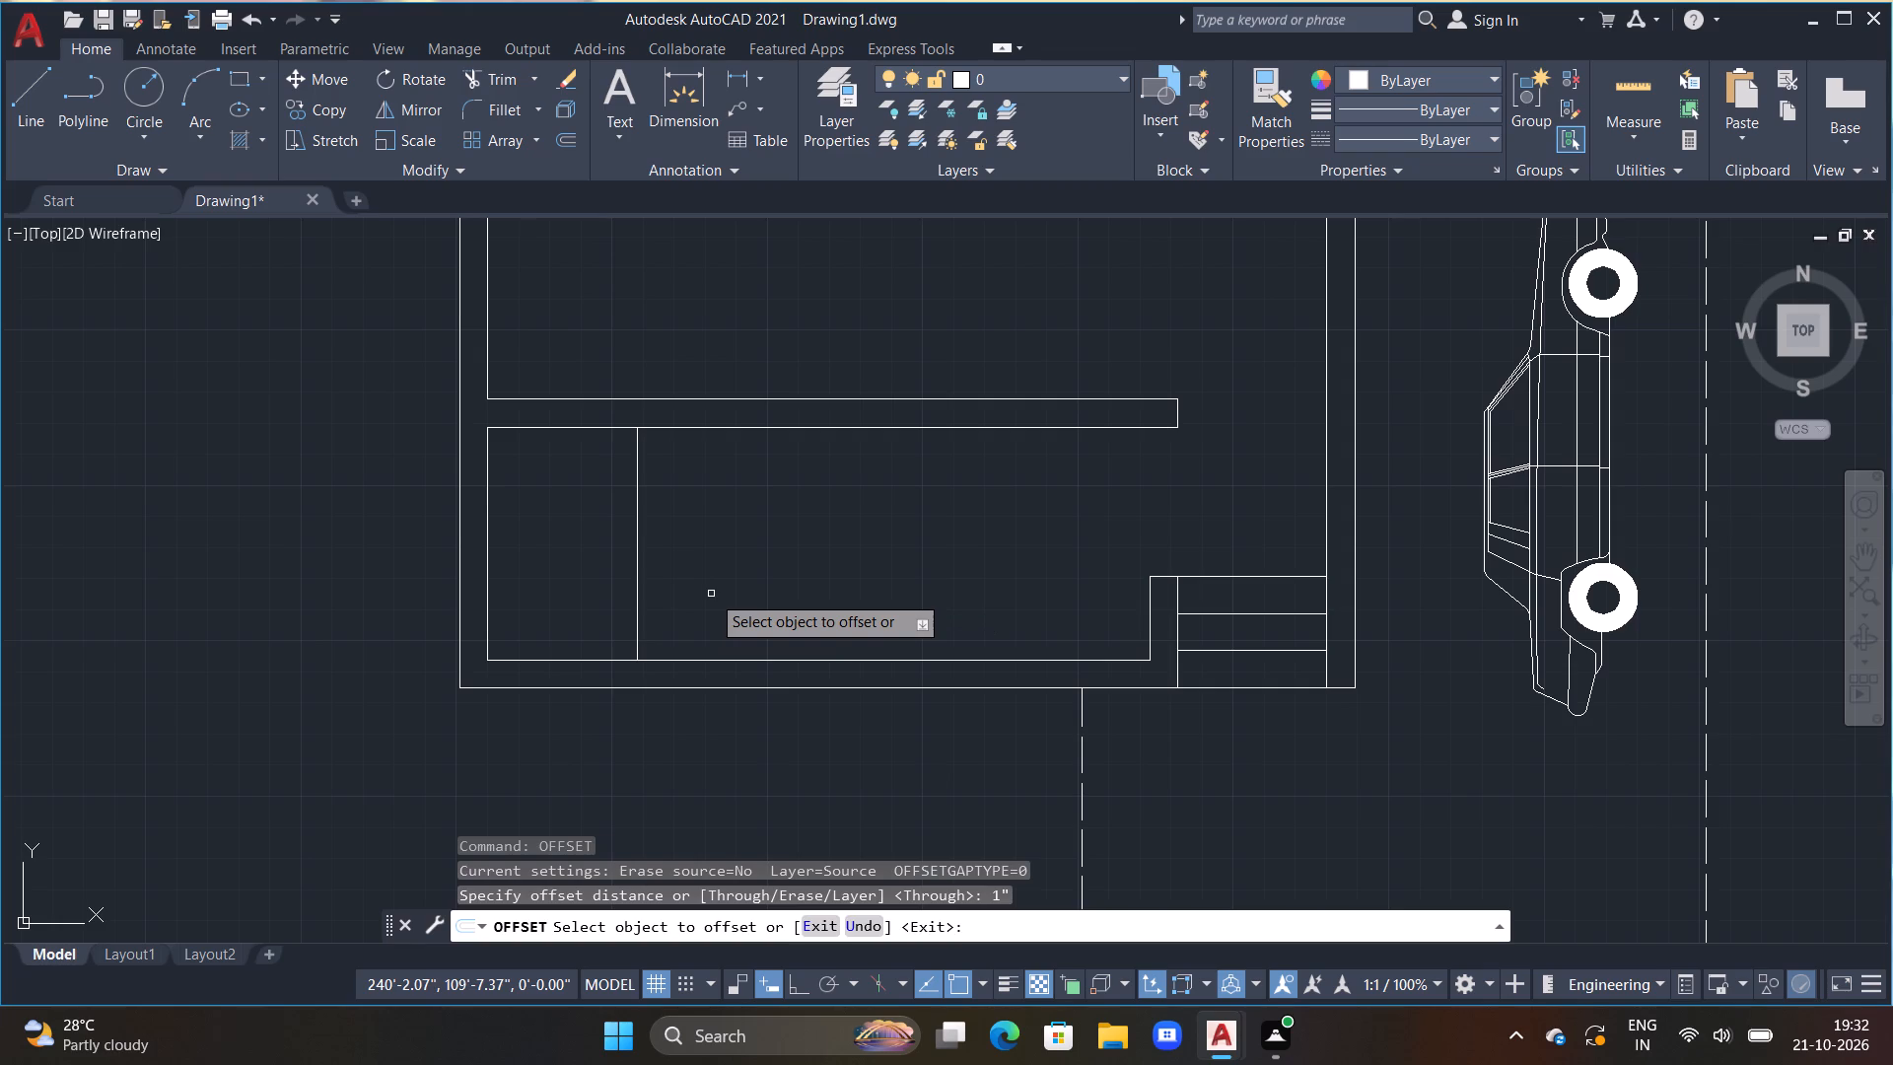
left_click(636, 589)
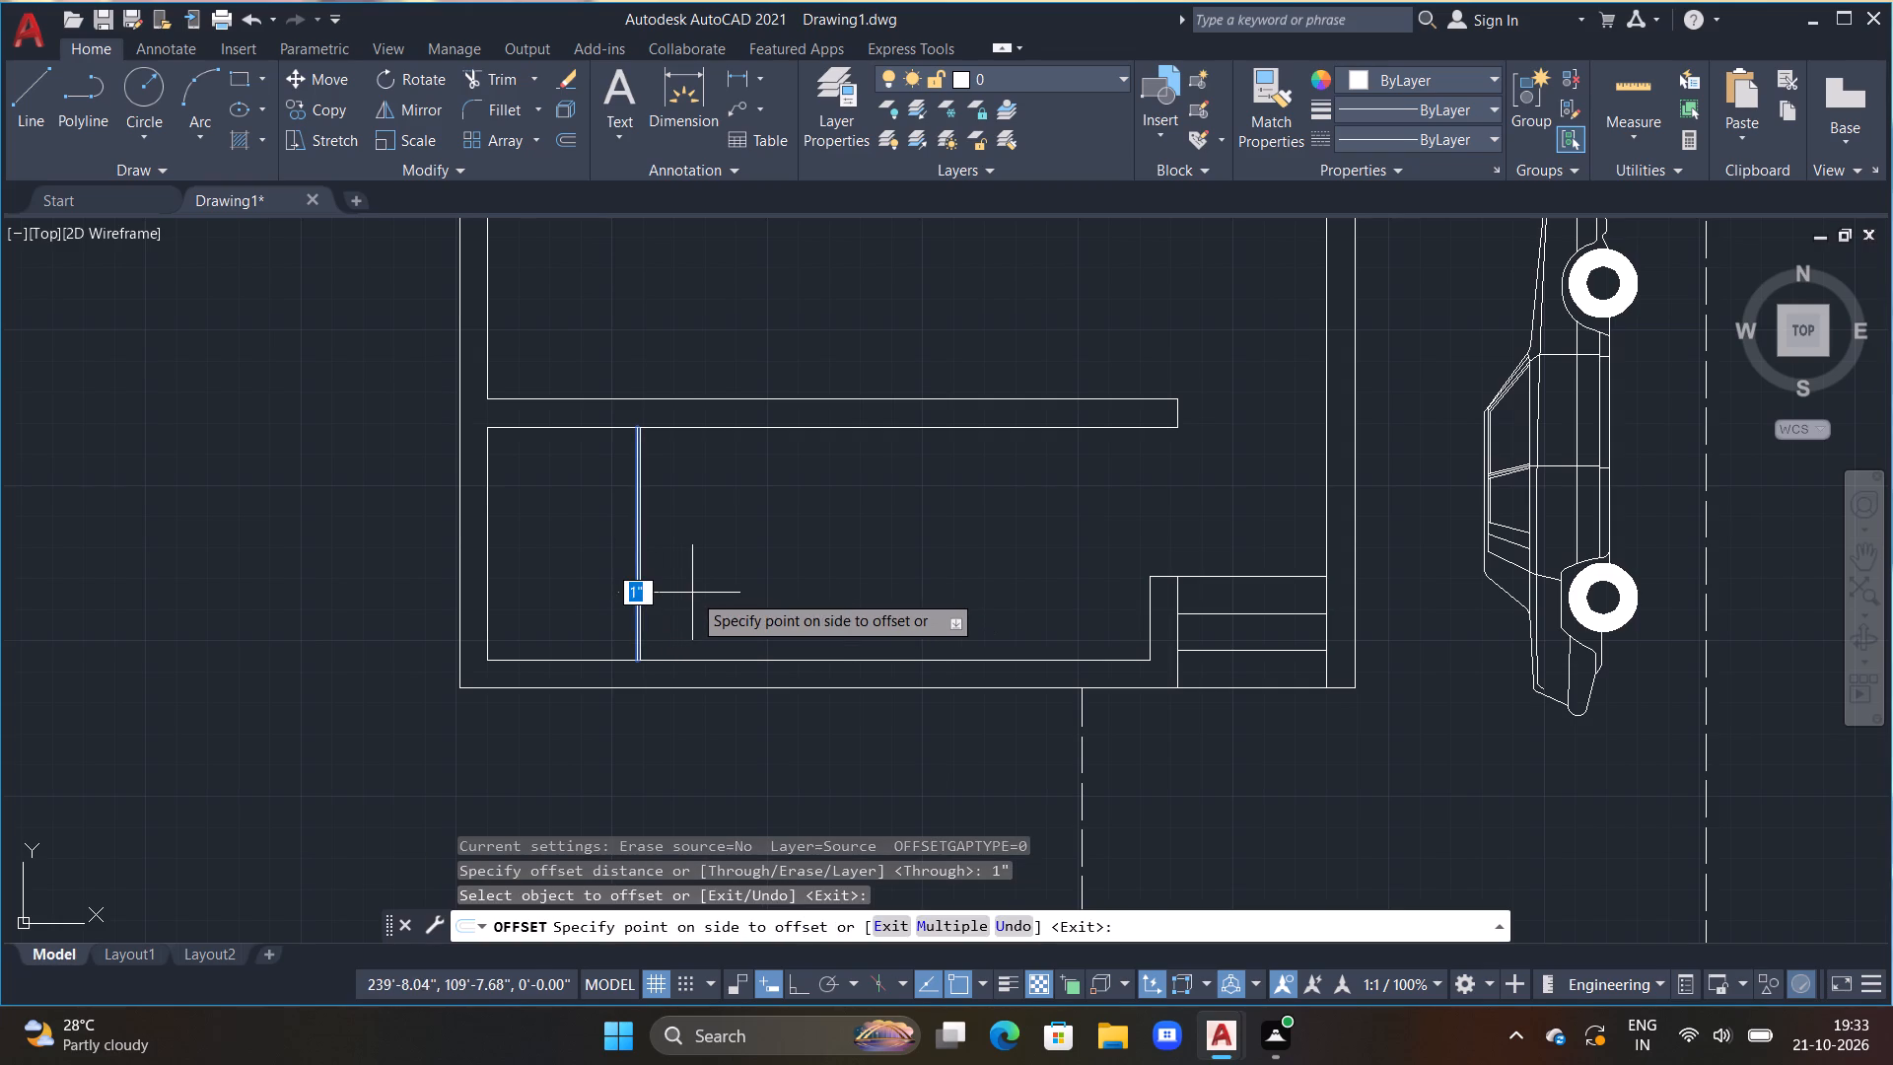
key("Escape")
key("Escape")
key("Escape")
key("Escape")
Offset the vertical line in the southernmost room eastward nine times in succession at 1' spacing to form the stair treads.
type("OFF 1'")
key("Return")
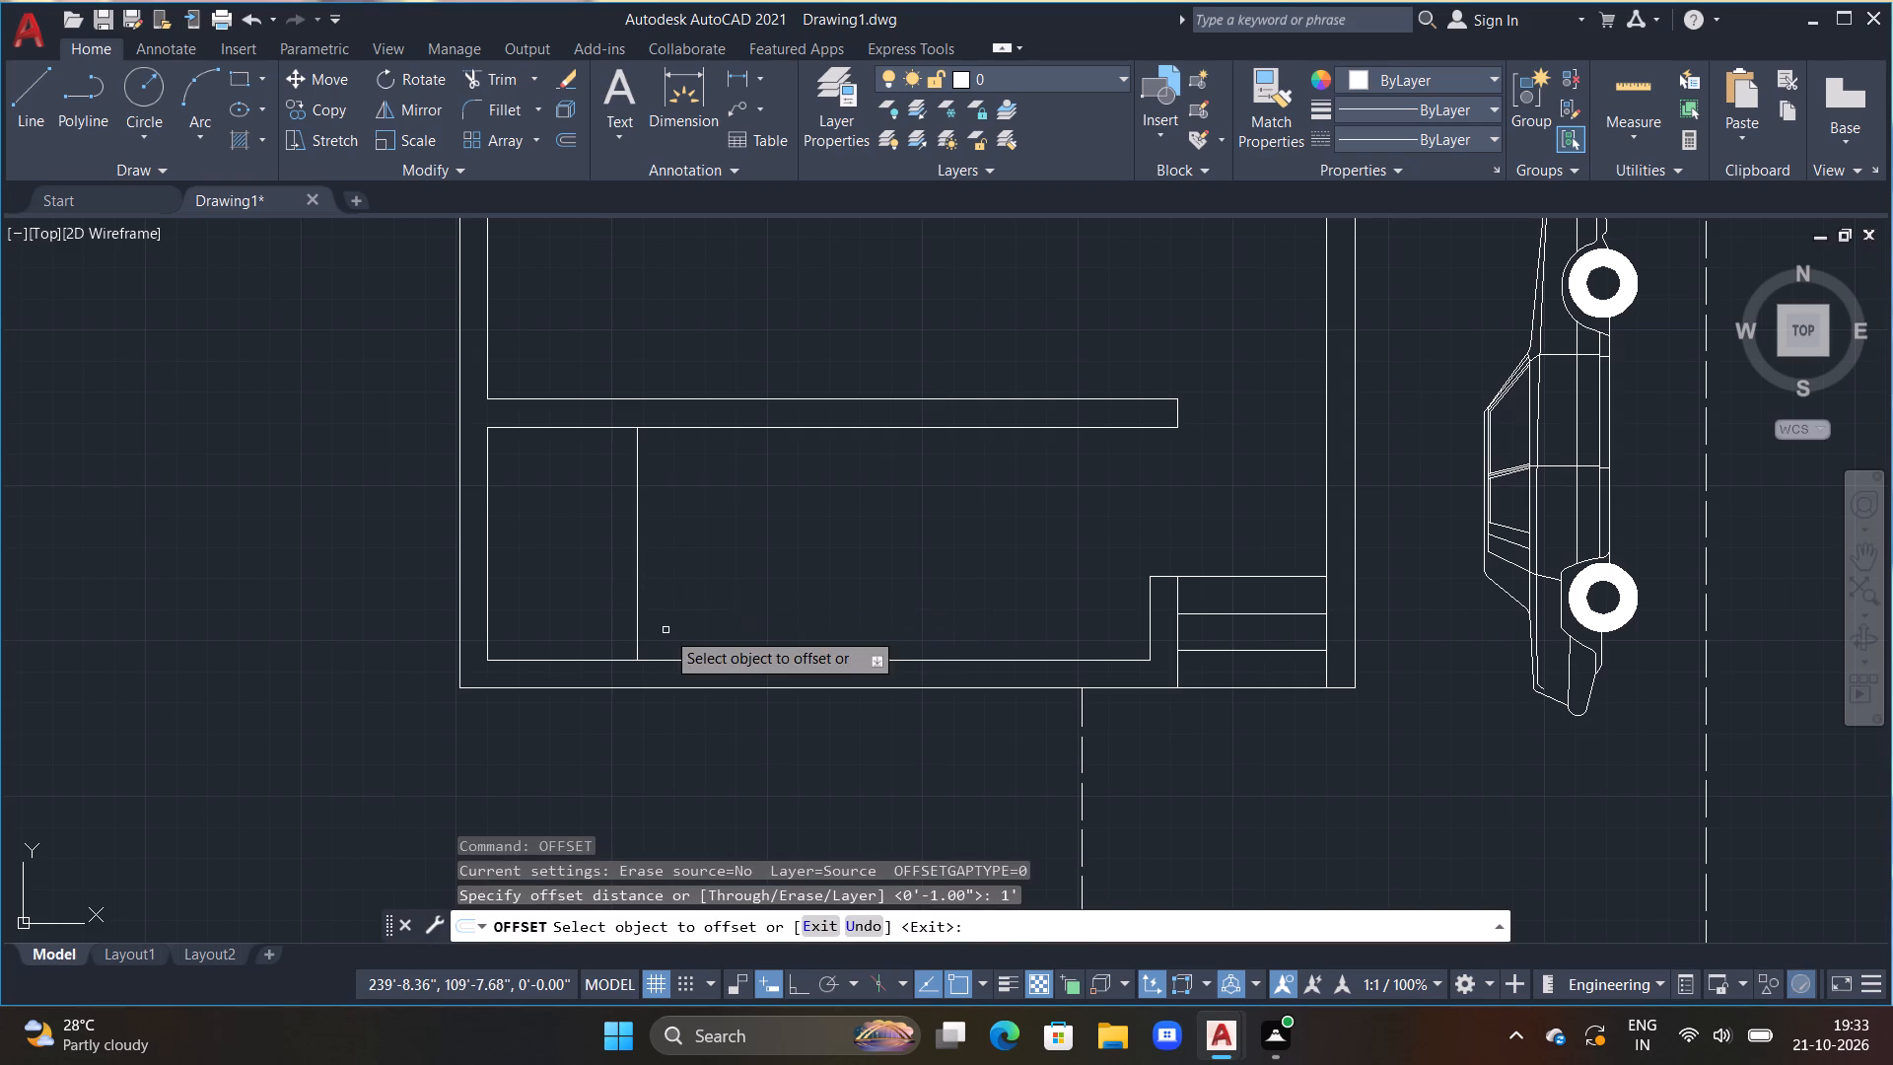
left_click(644, 570)
left_click(637, 556)
left_click(727, 582)
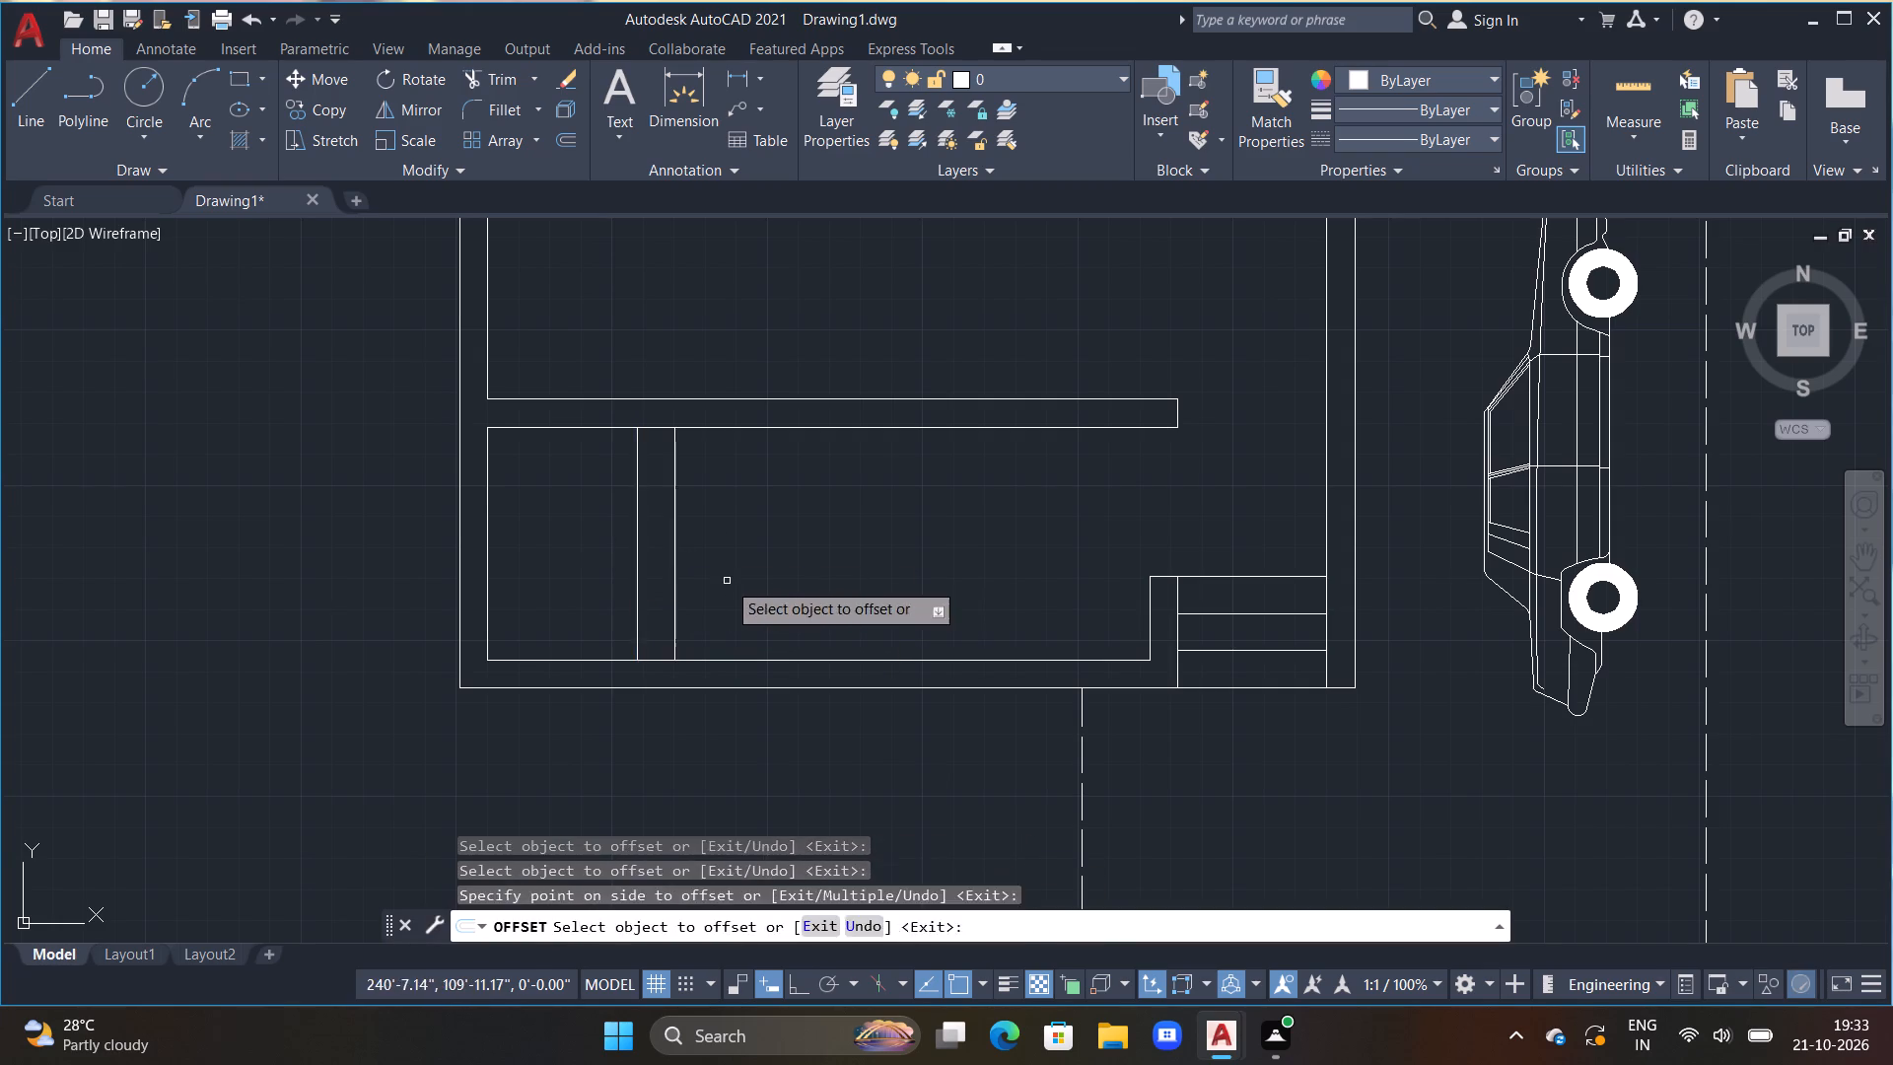
double_click(676, 532)
left_click(790, 590)
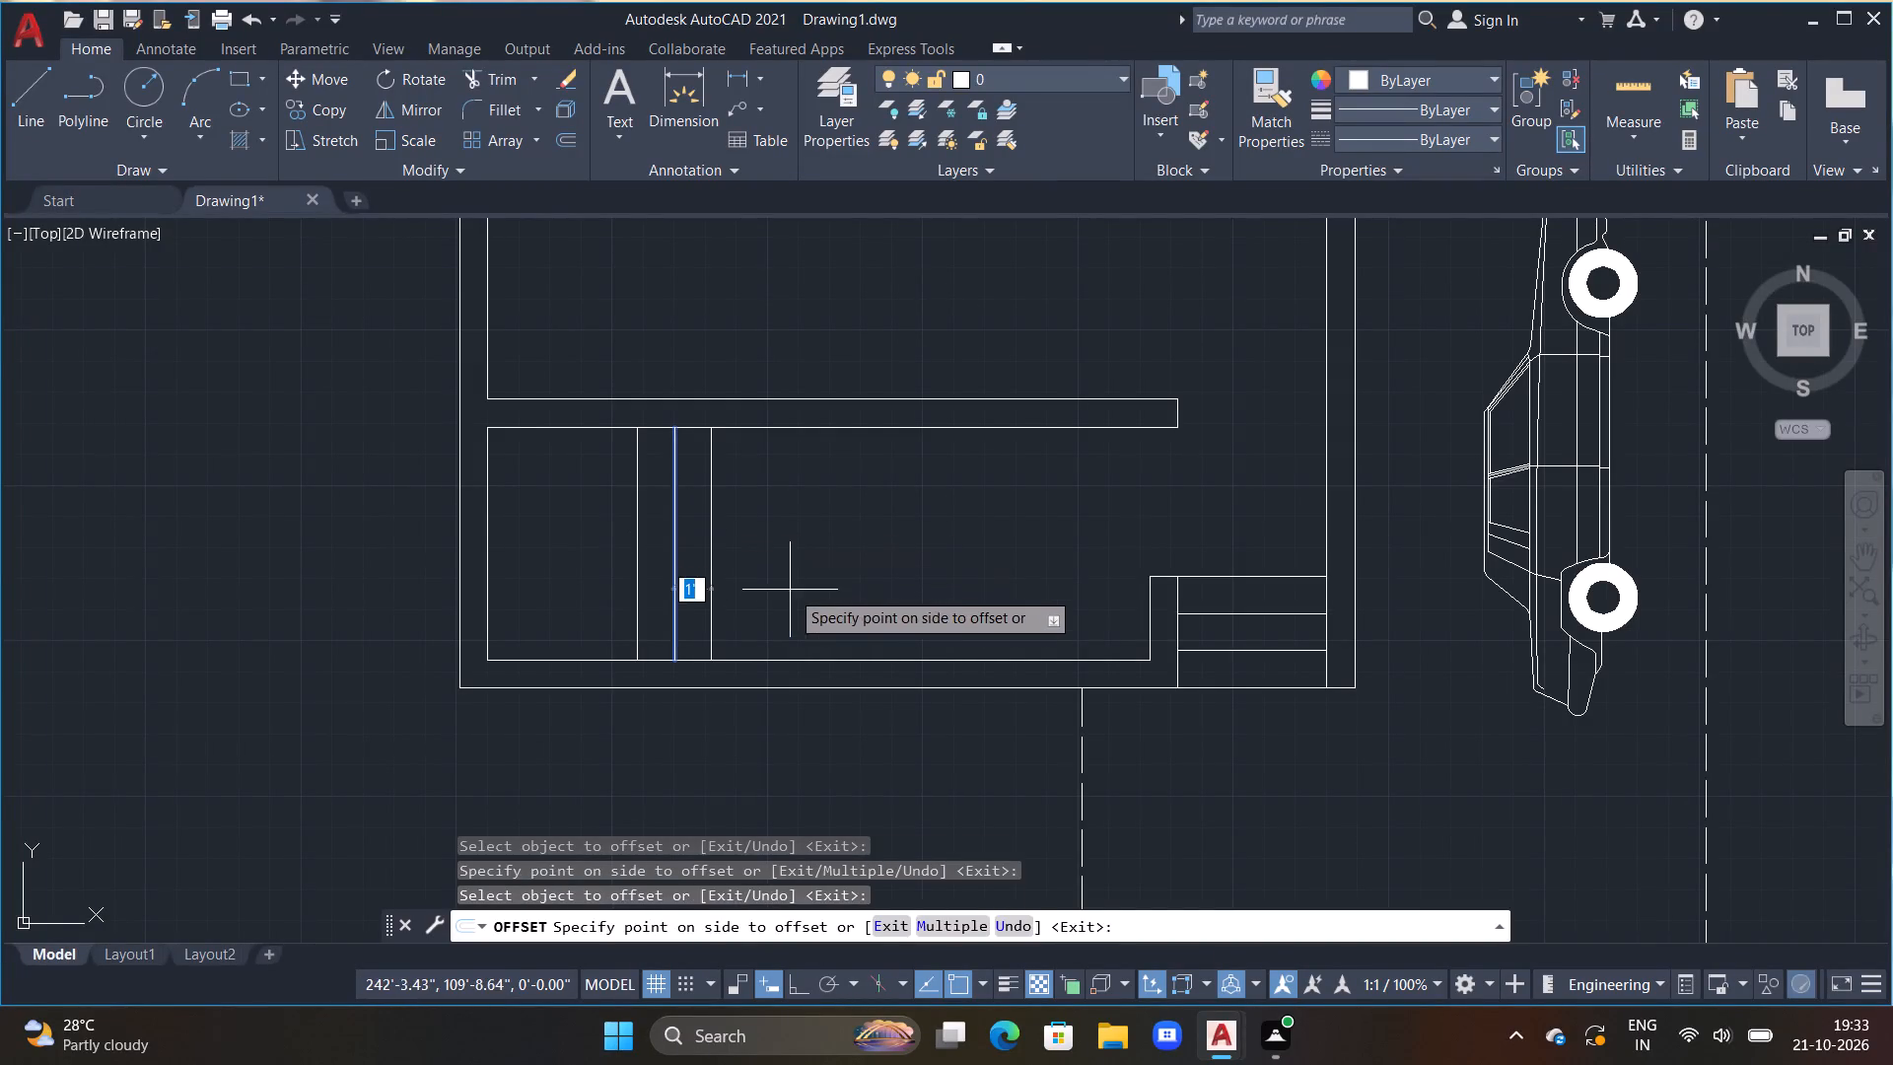
left_click_drag(711, 528, 726, 536)
double_click(775, 557)
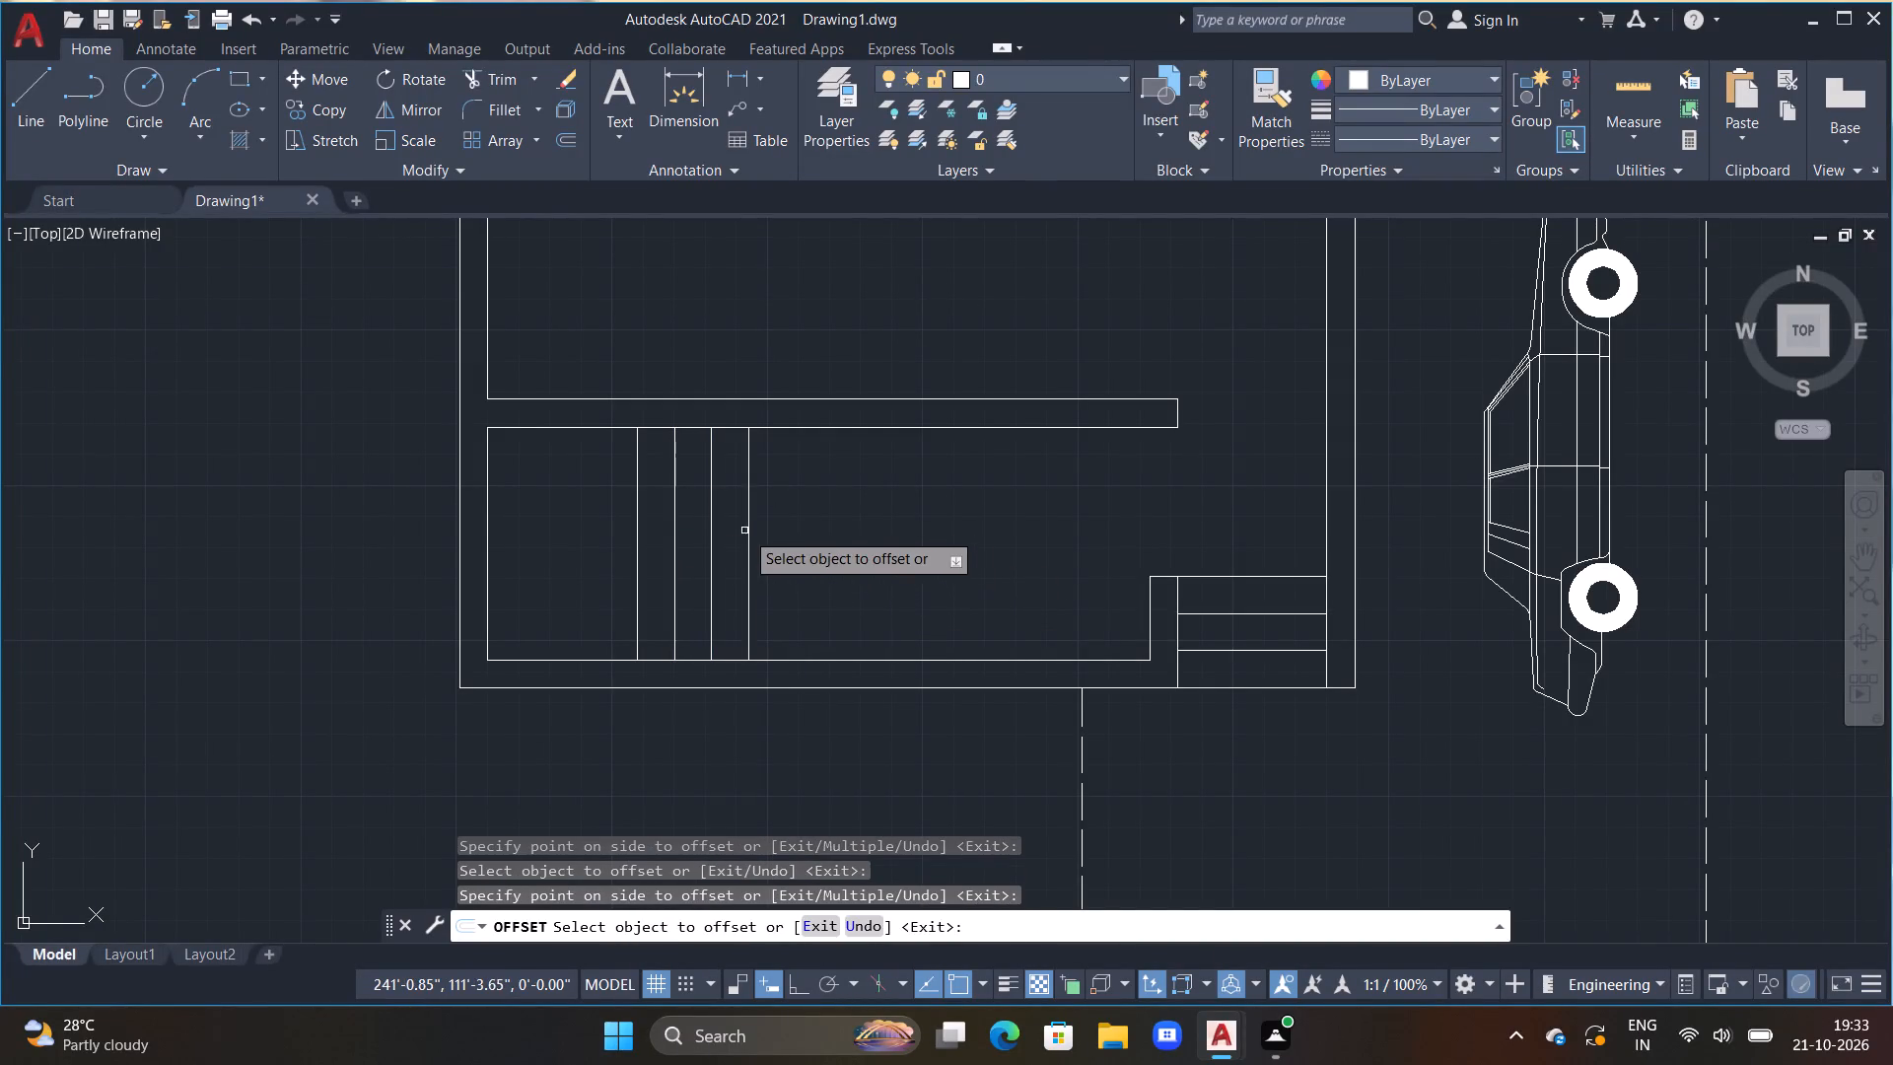
left_click_drag(745, 532, 757, 547)
left_click_drag(865, 630, 862, 620)
left_click(787, 537)
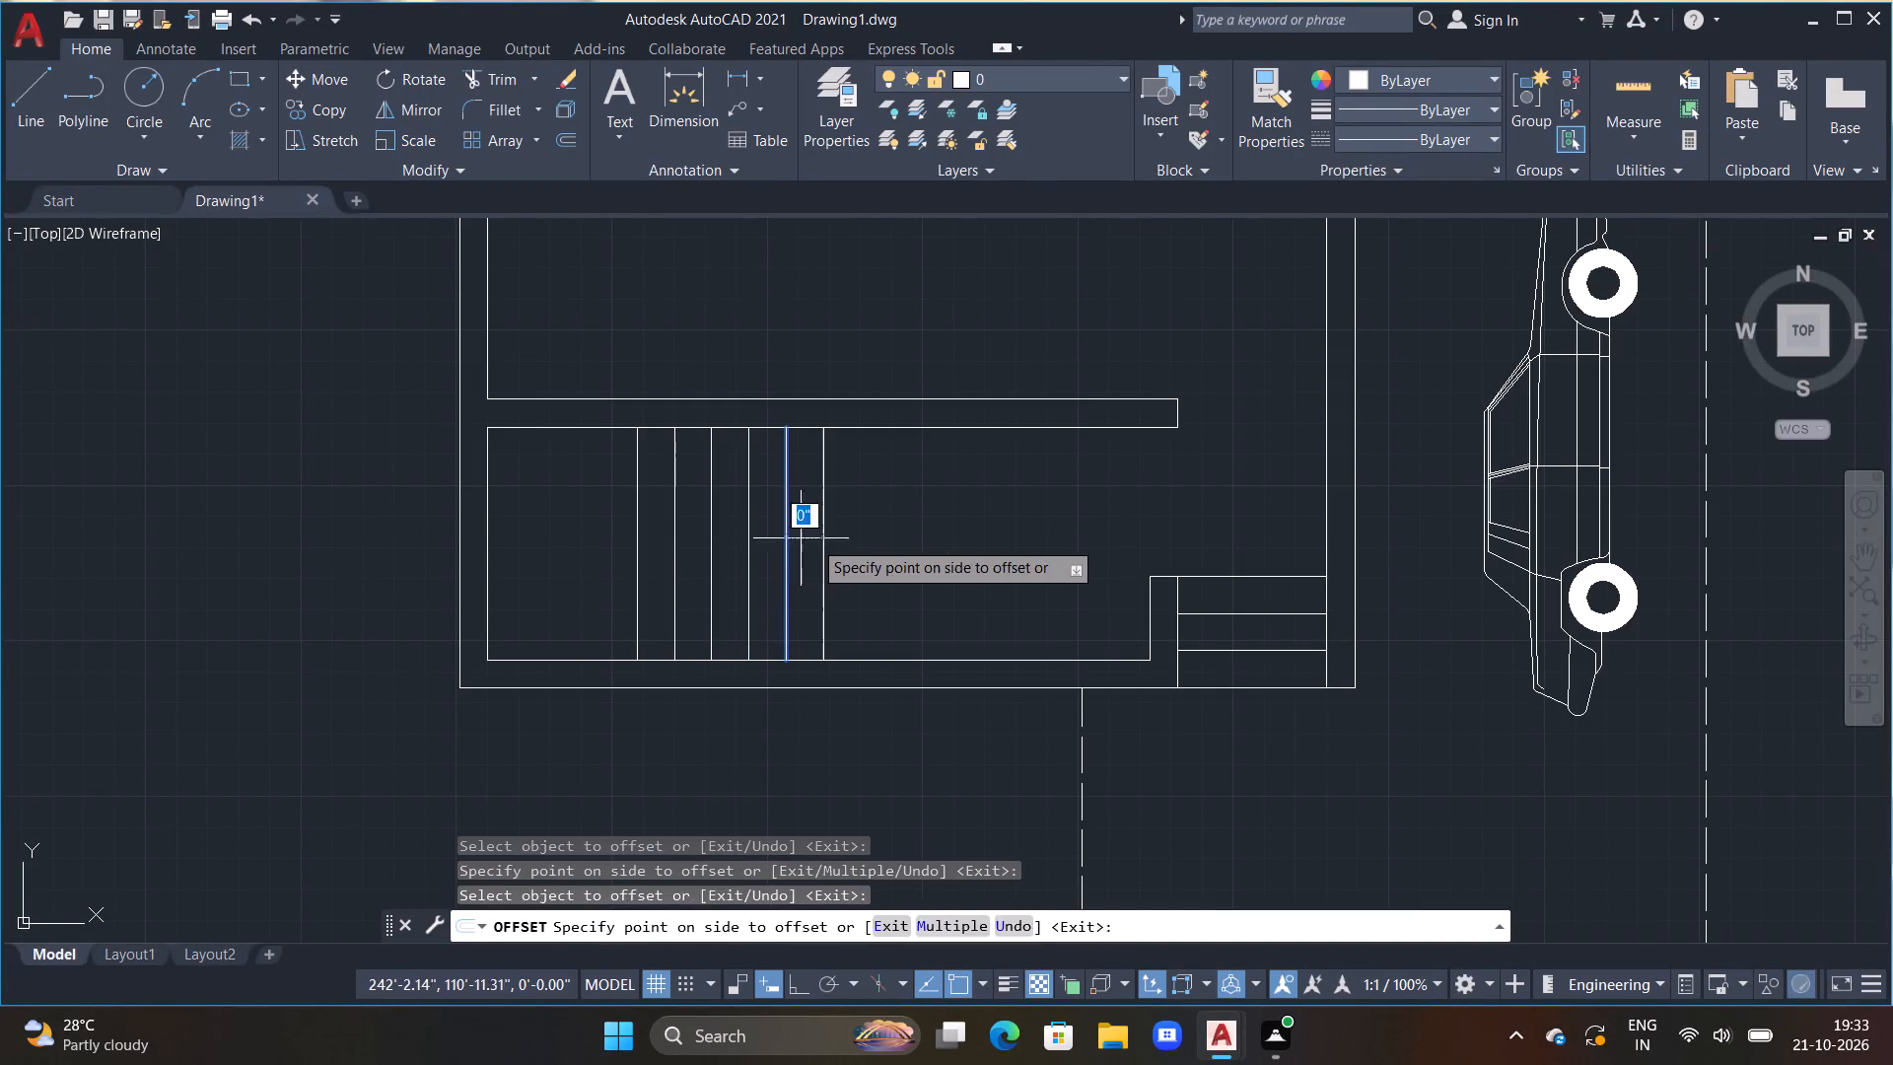
left_click(841, 542)
left_click(823, 532)
left_click(948, 565)
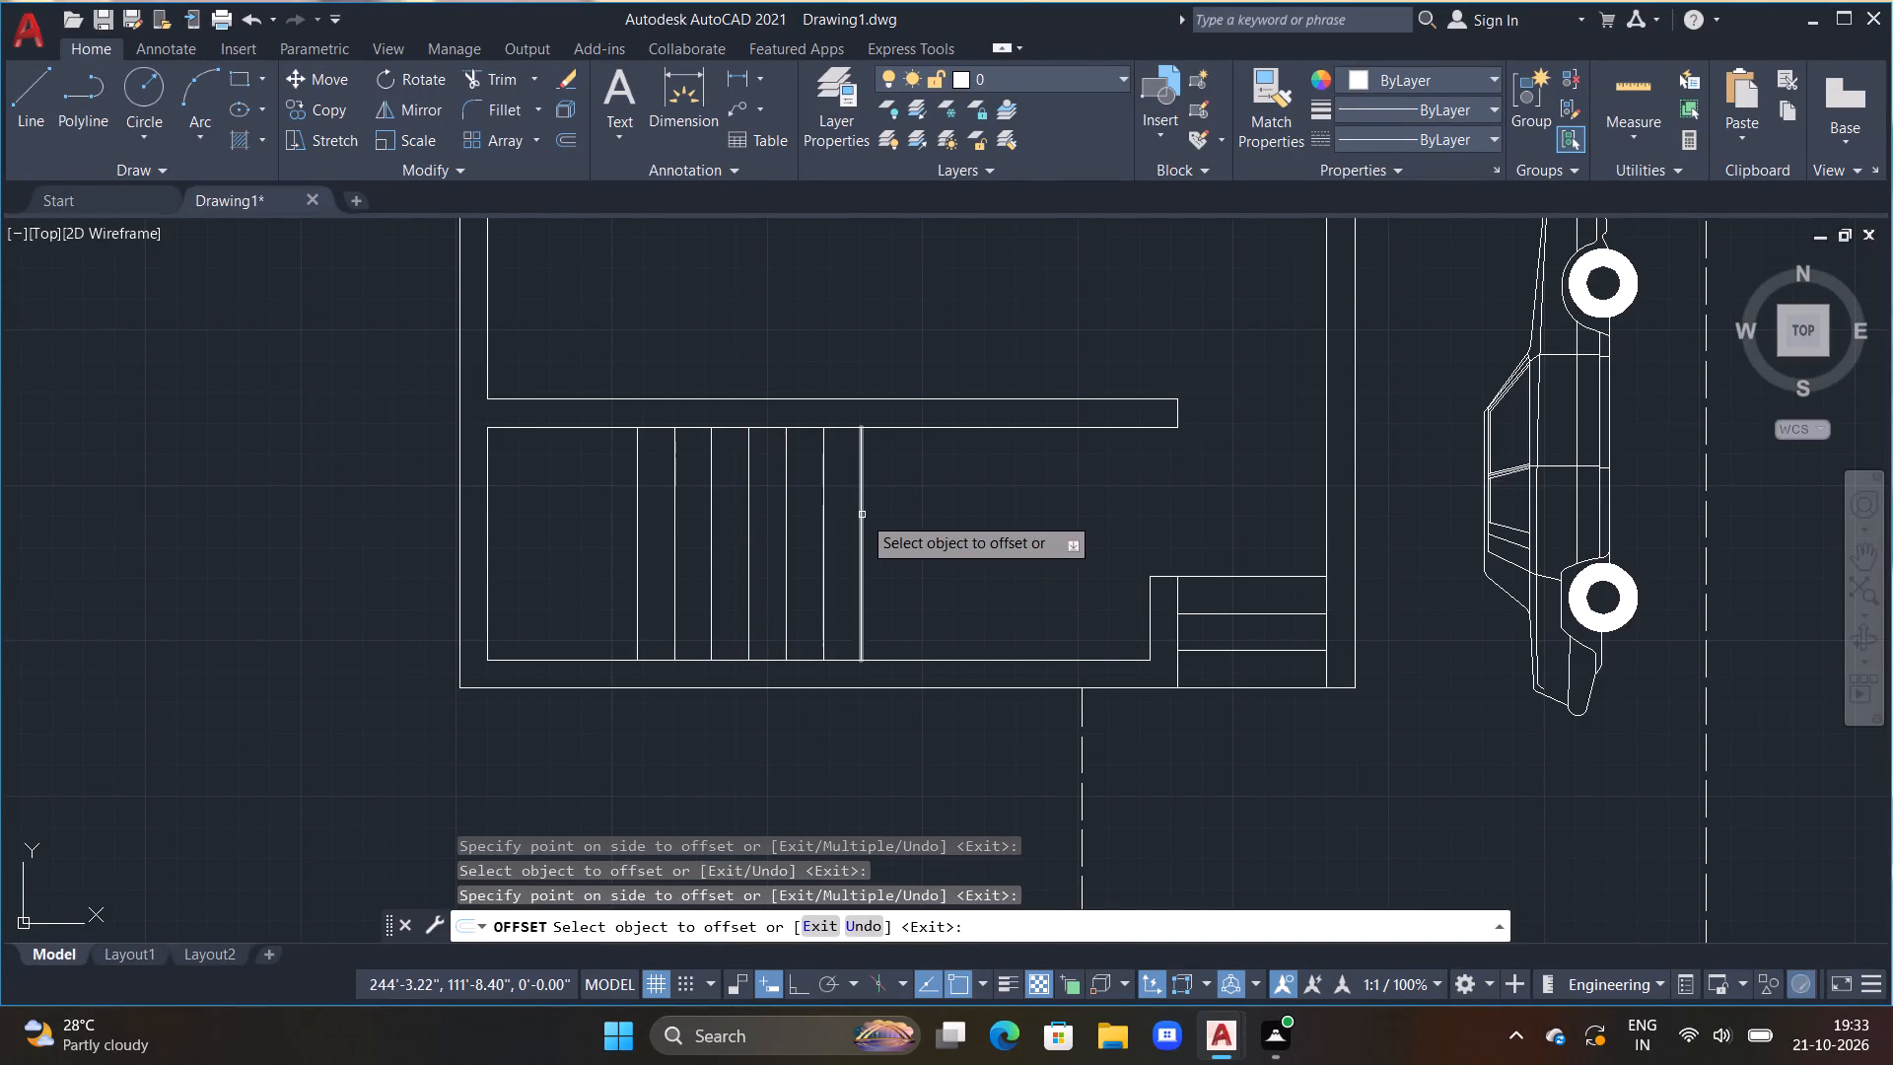
double_click(861, 514)
double_click(932, 546)
left_click(895, 524)
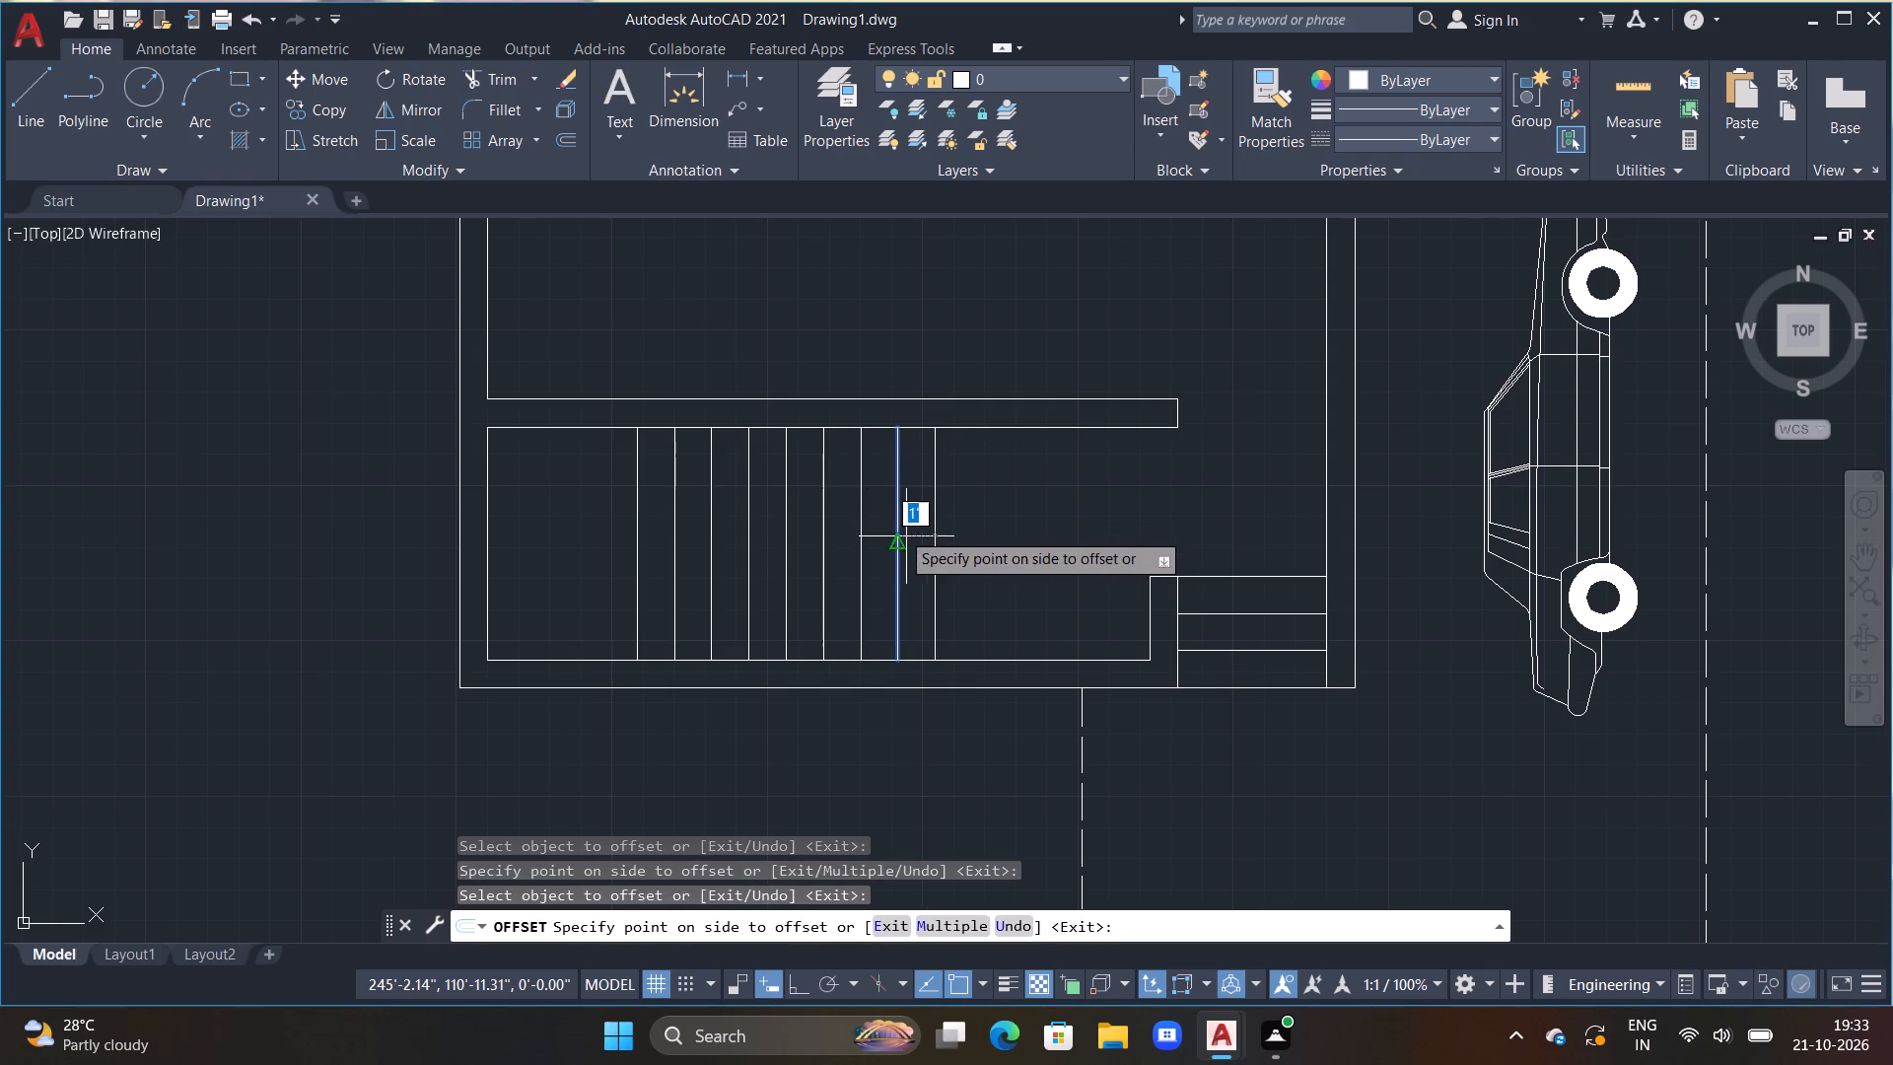
left_click(942, 565)
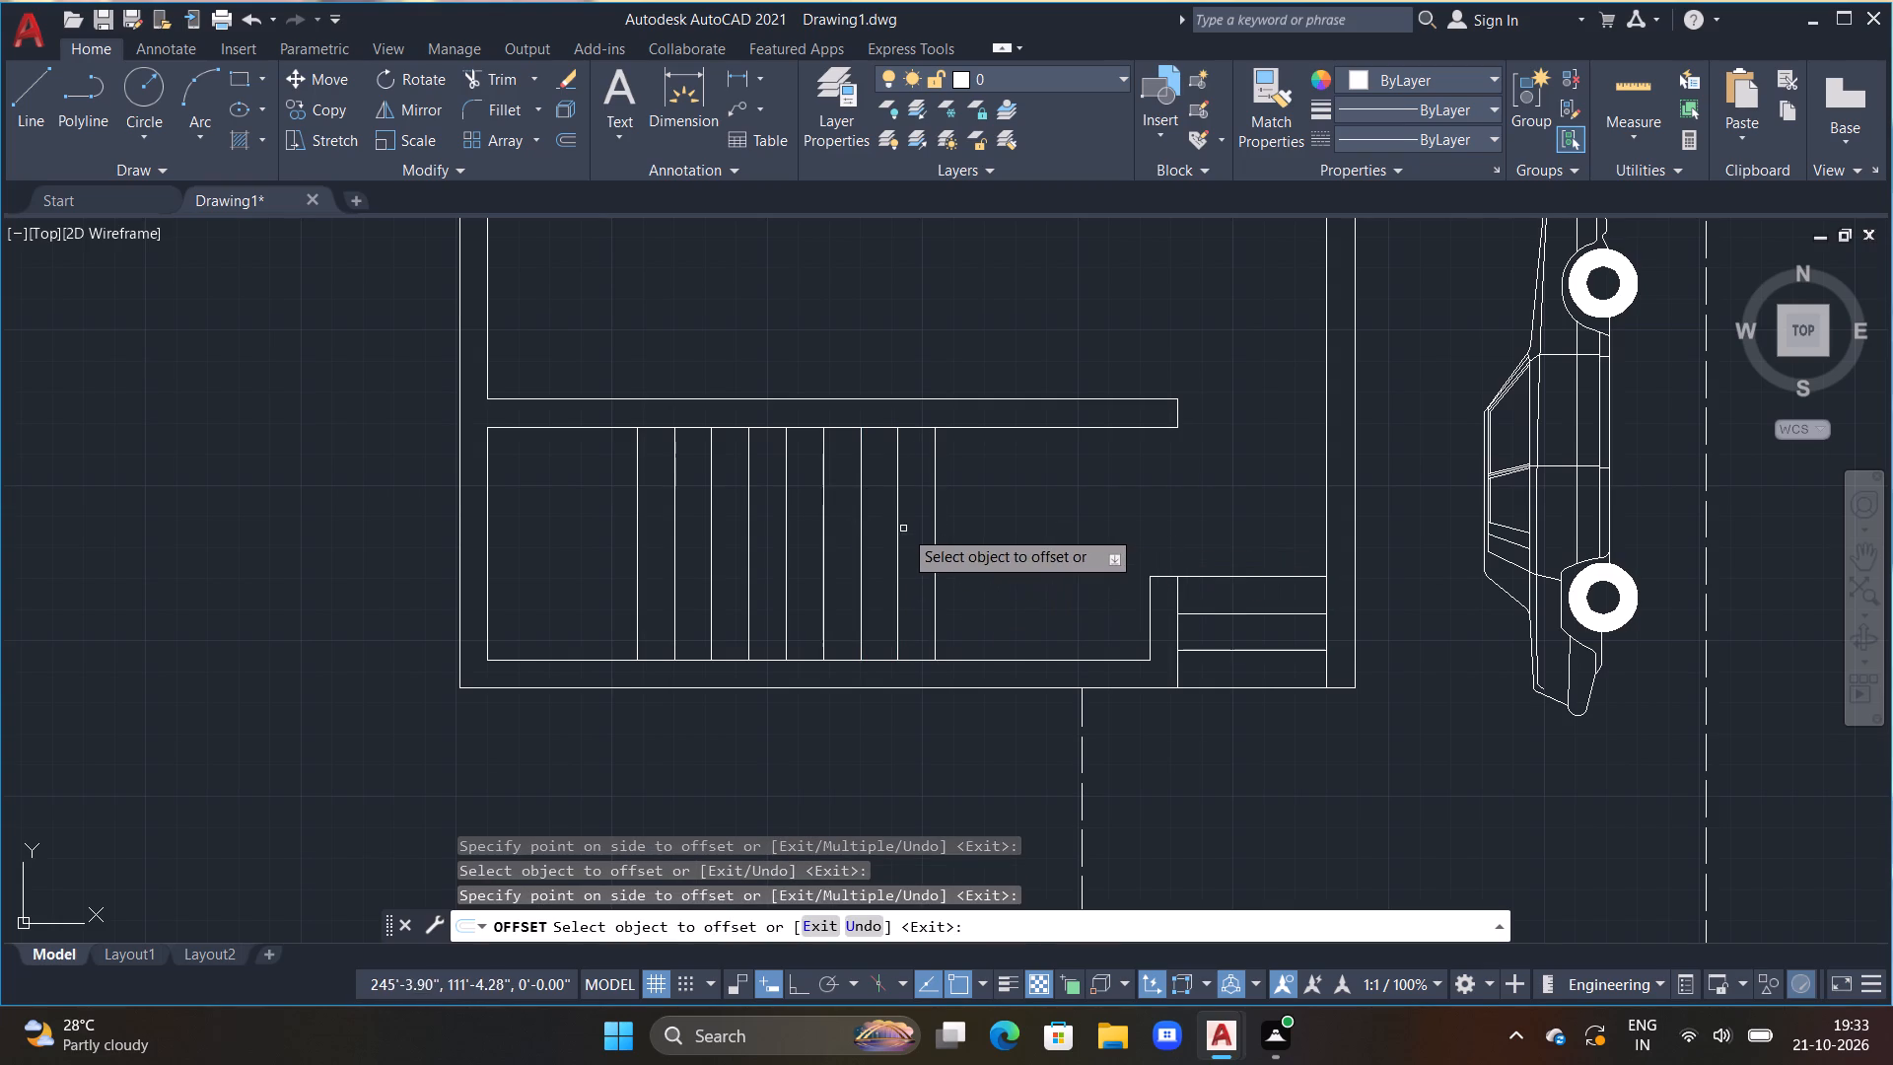
left_click(938, 525)
left_click(1004, 530)
key("Escape")
key("Escape")
key("Escape")
key("Escape")
key("Escape")
key("Escape")
key("Escape")
key("Escape")
key("Escape")
key("Escape")
key("Escape")
key("Escape")
key("Escape")
key("Escape")
key("Escape")
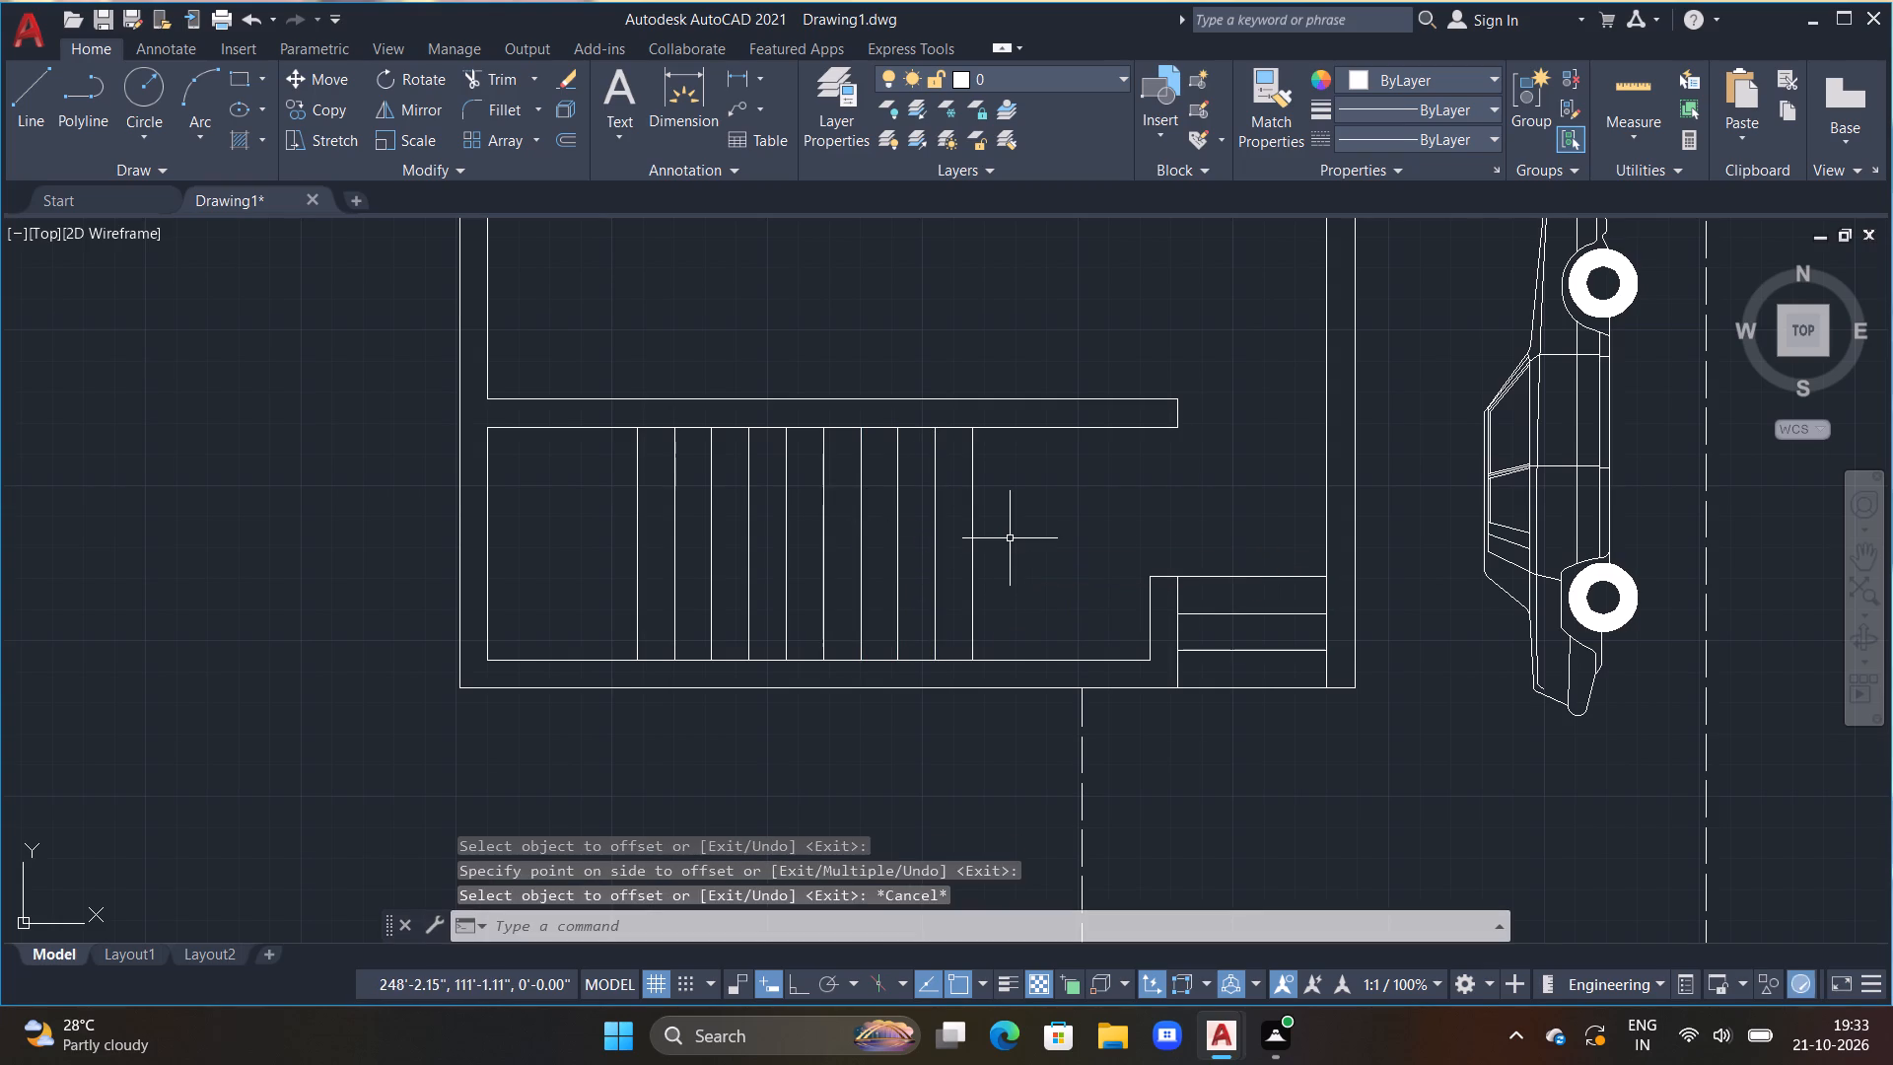
Draw a horizontal line across the stair treads from the midpoint of the first tread line to that of the last.
type("L")
key("space")
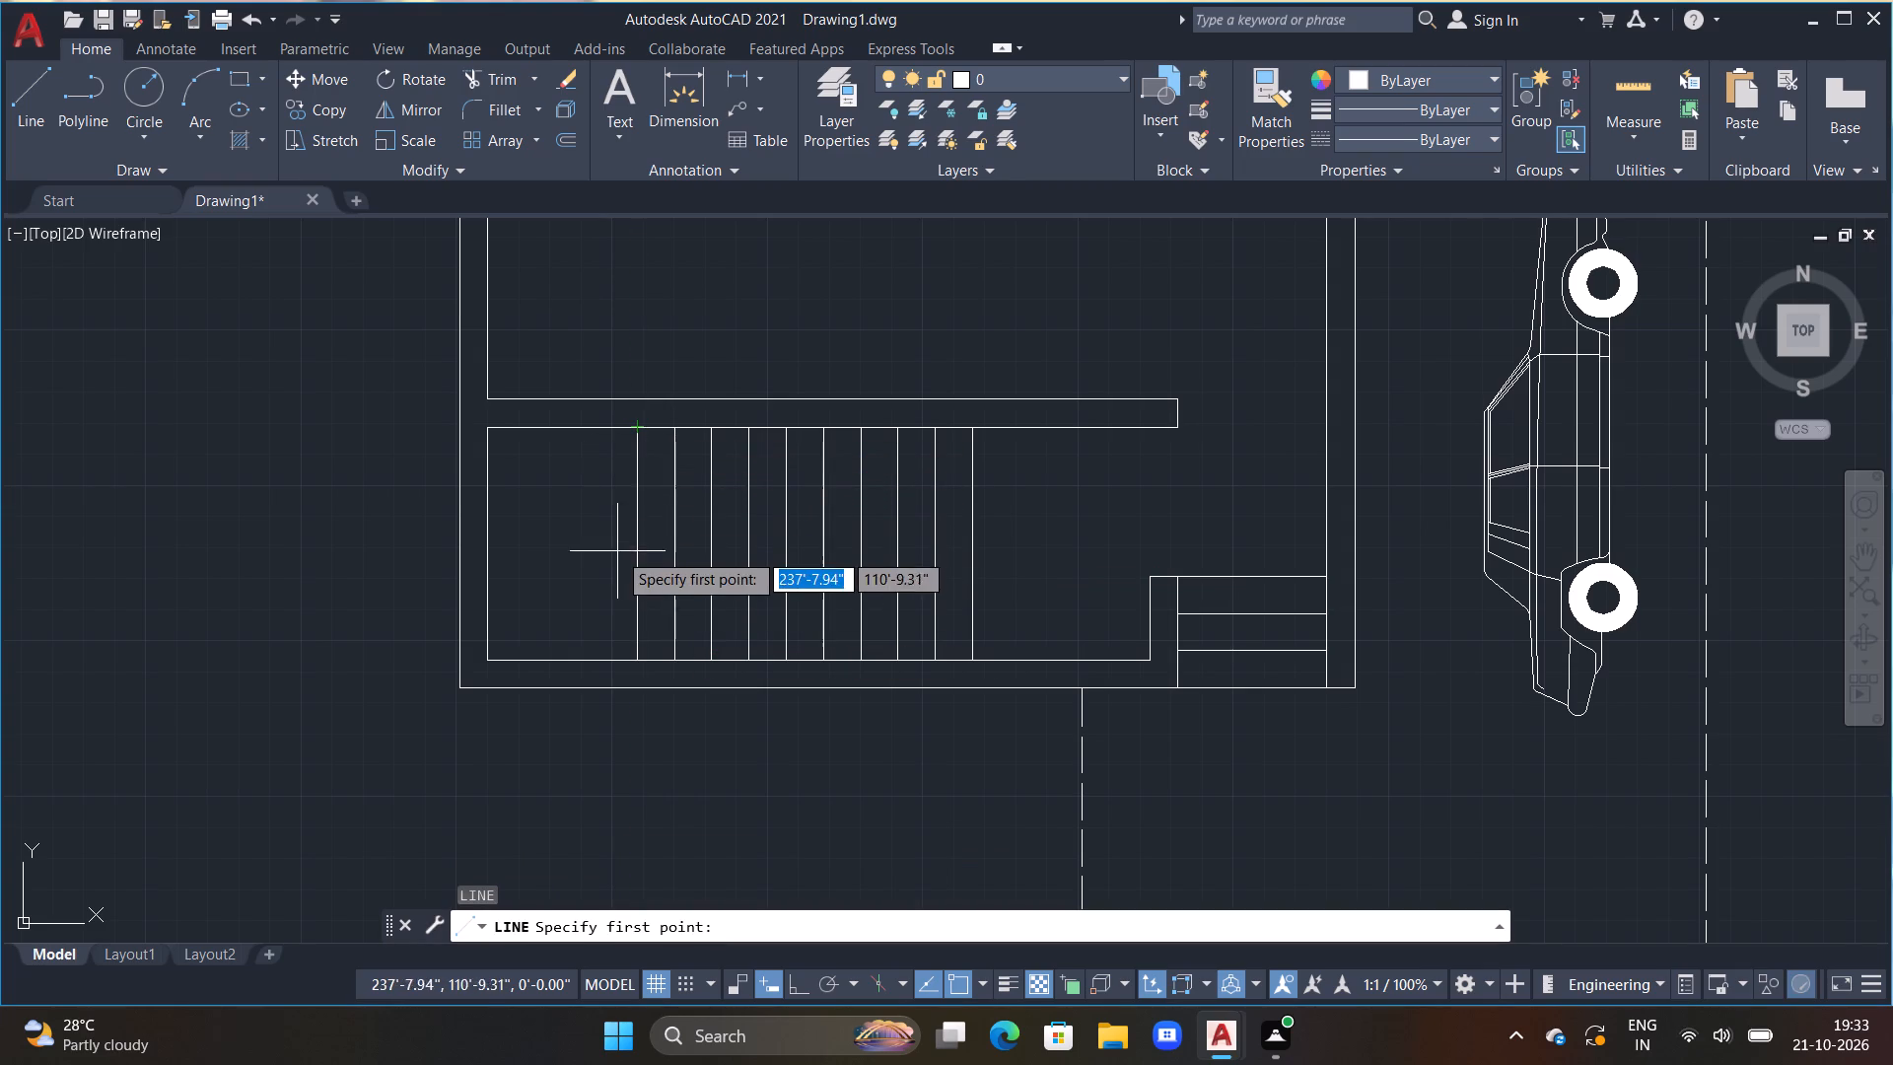
left_click(636, 547)
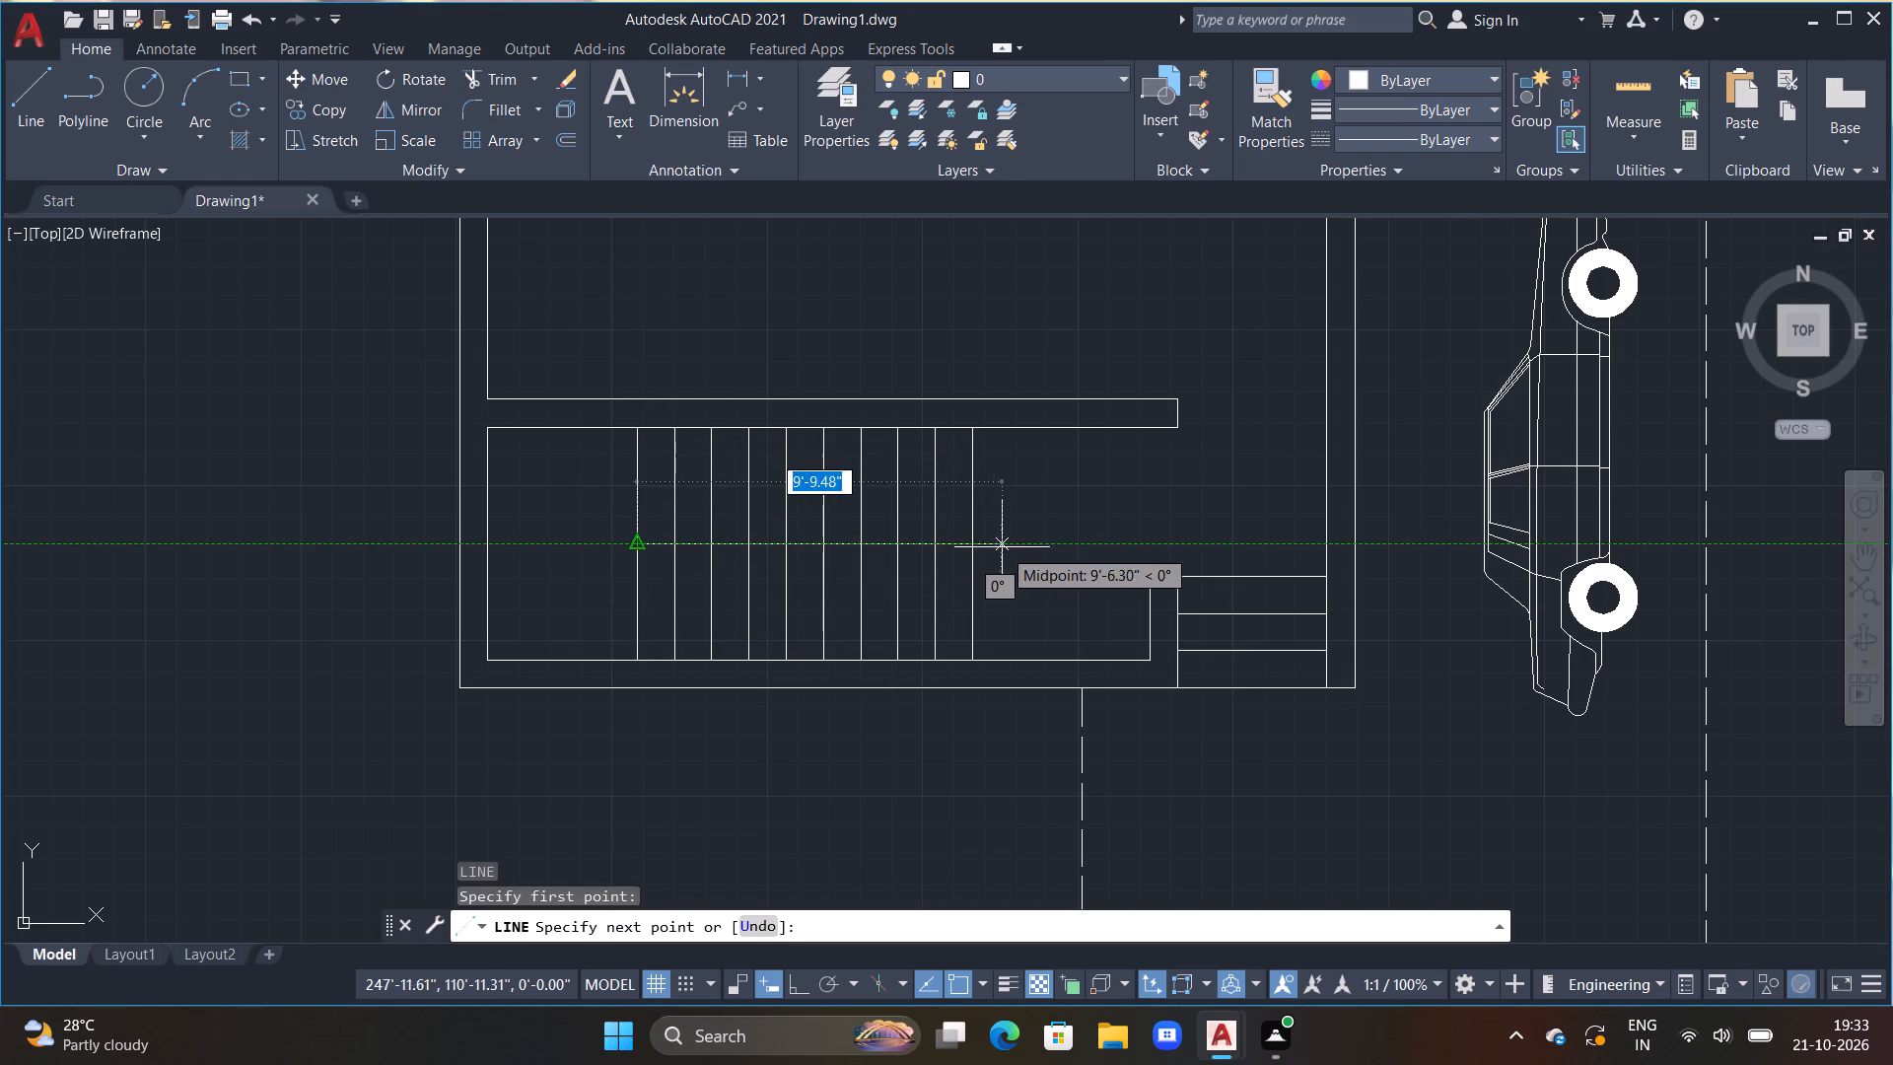
double_click(974, 547)
key("Escape")
key("Escape")
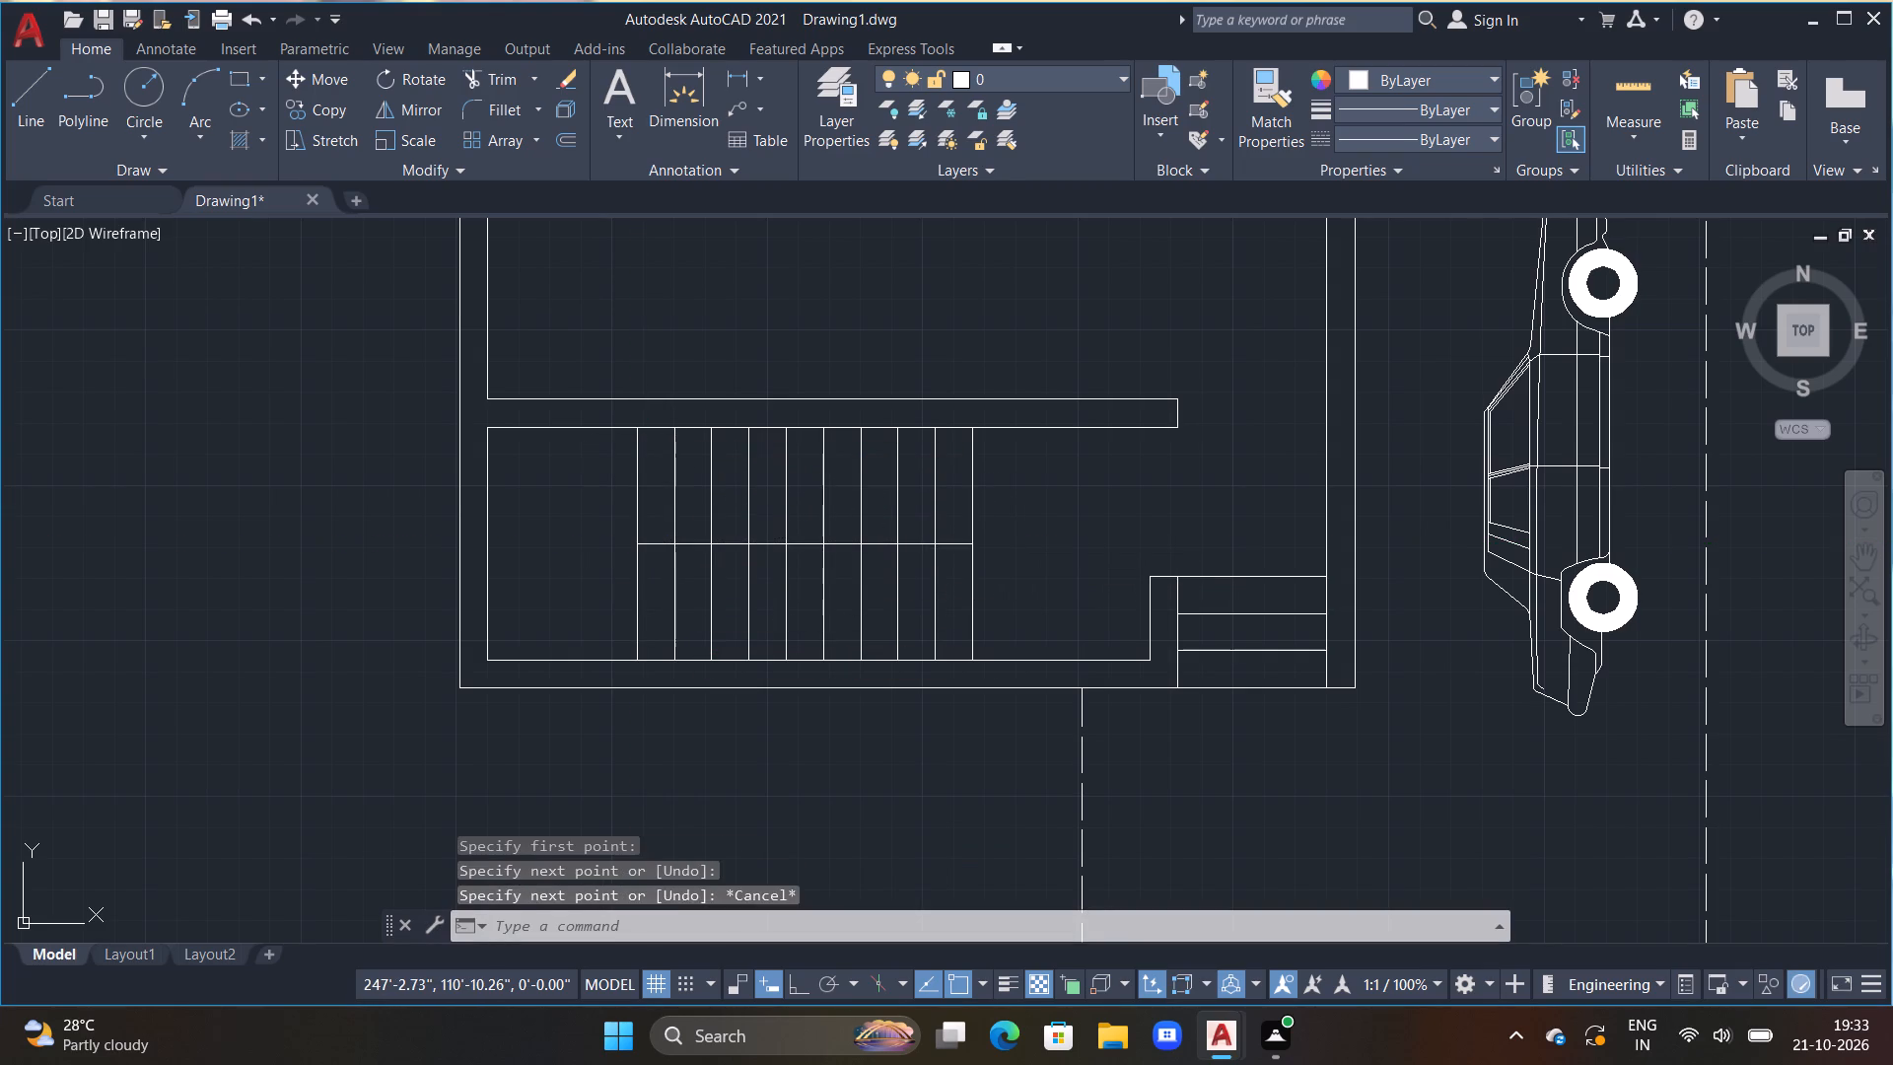
Offset the horizontal line across the stair treads 3" to the north.
type("OFF 3\"")
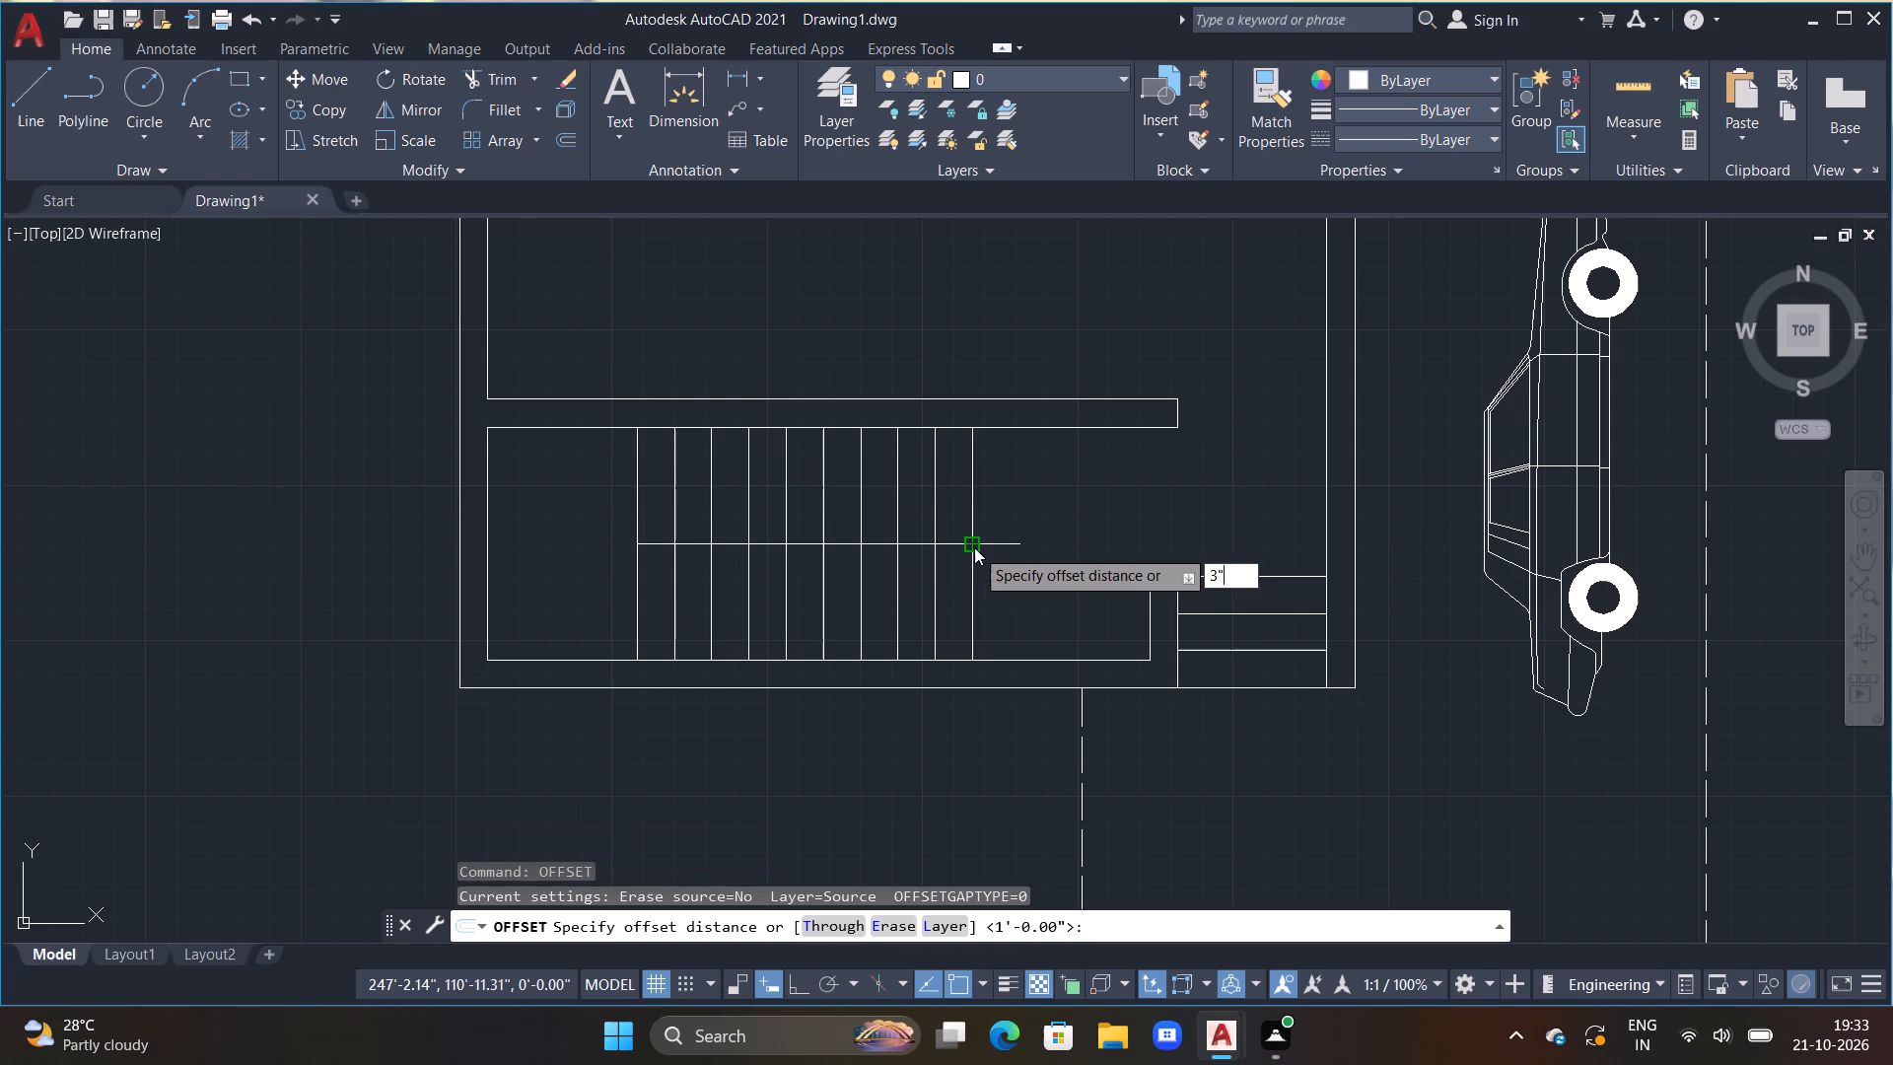
key("Return")
left_click(959, 543)
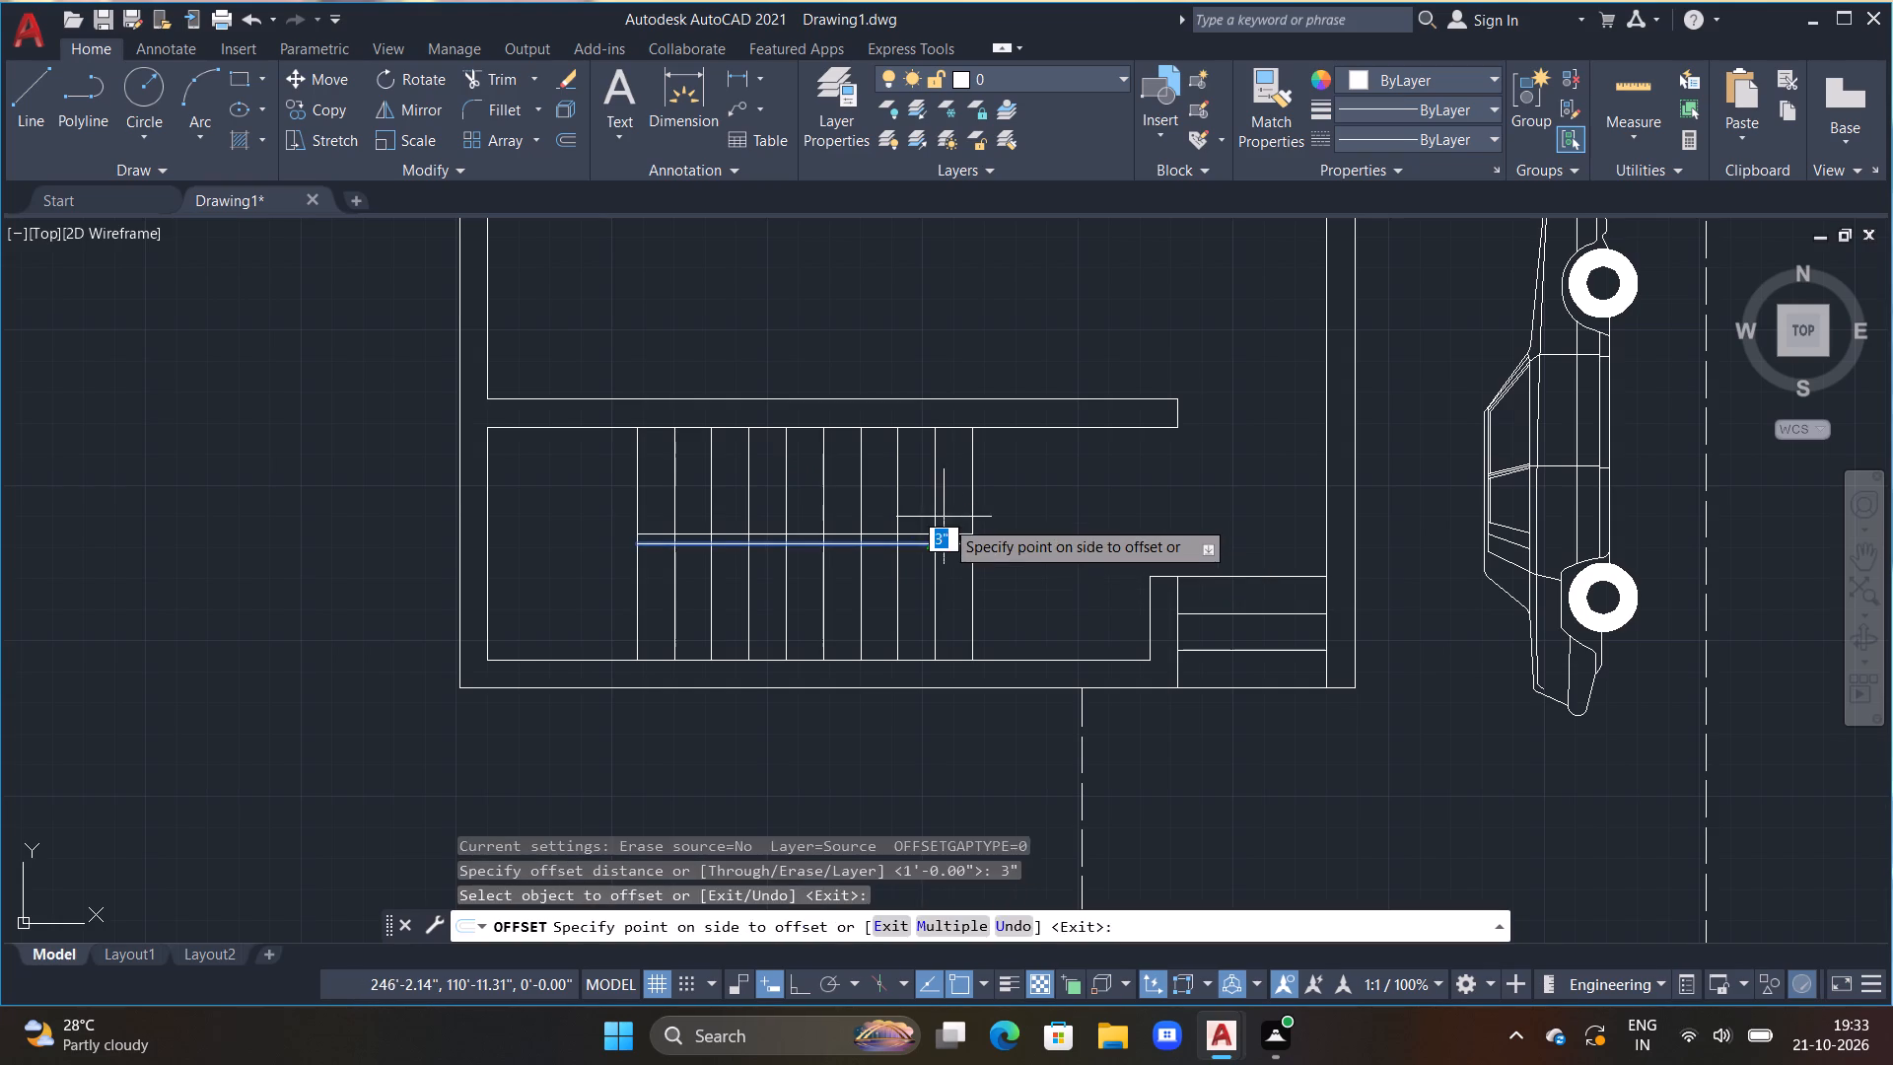
left_click(944, 517)
key("Escape")
key("Escape")
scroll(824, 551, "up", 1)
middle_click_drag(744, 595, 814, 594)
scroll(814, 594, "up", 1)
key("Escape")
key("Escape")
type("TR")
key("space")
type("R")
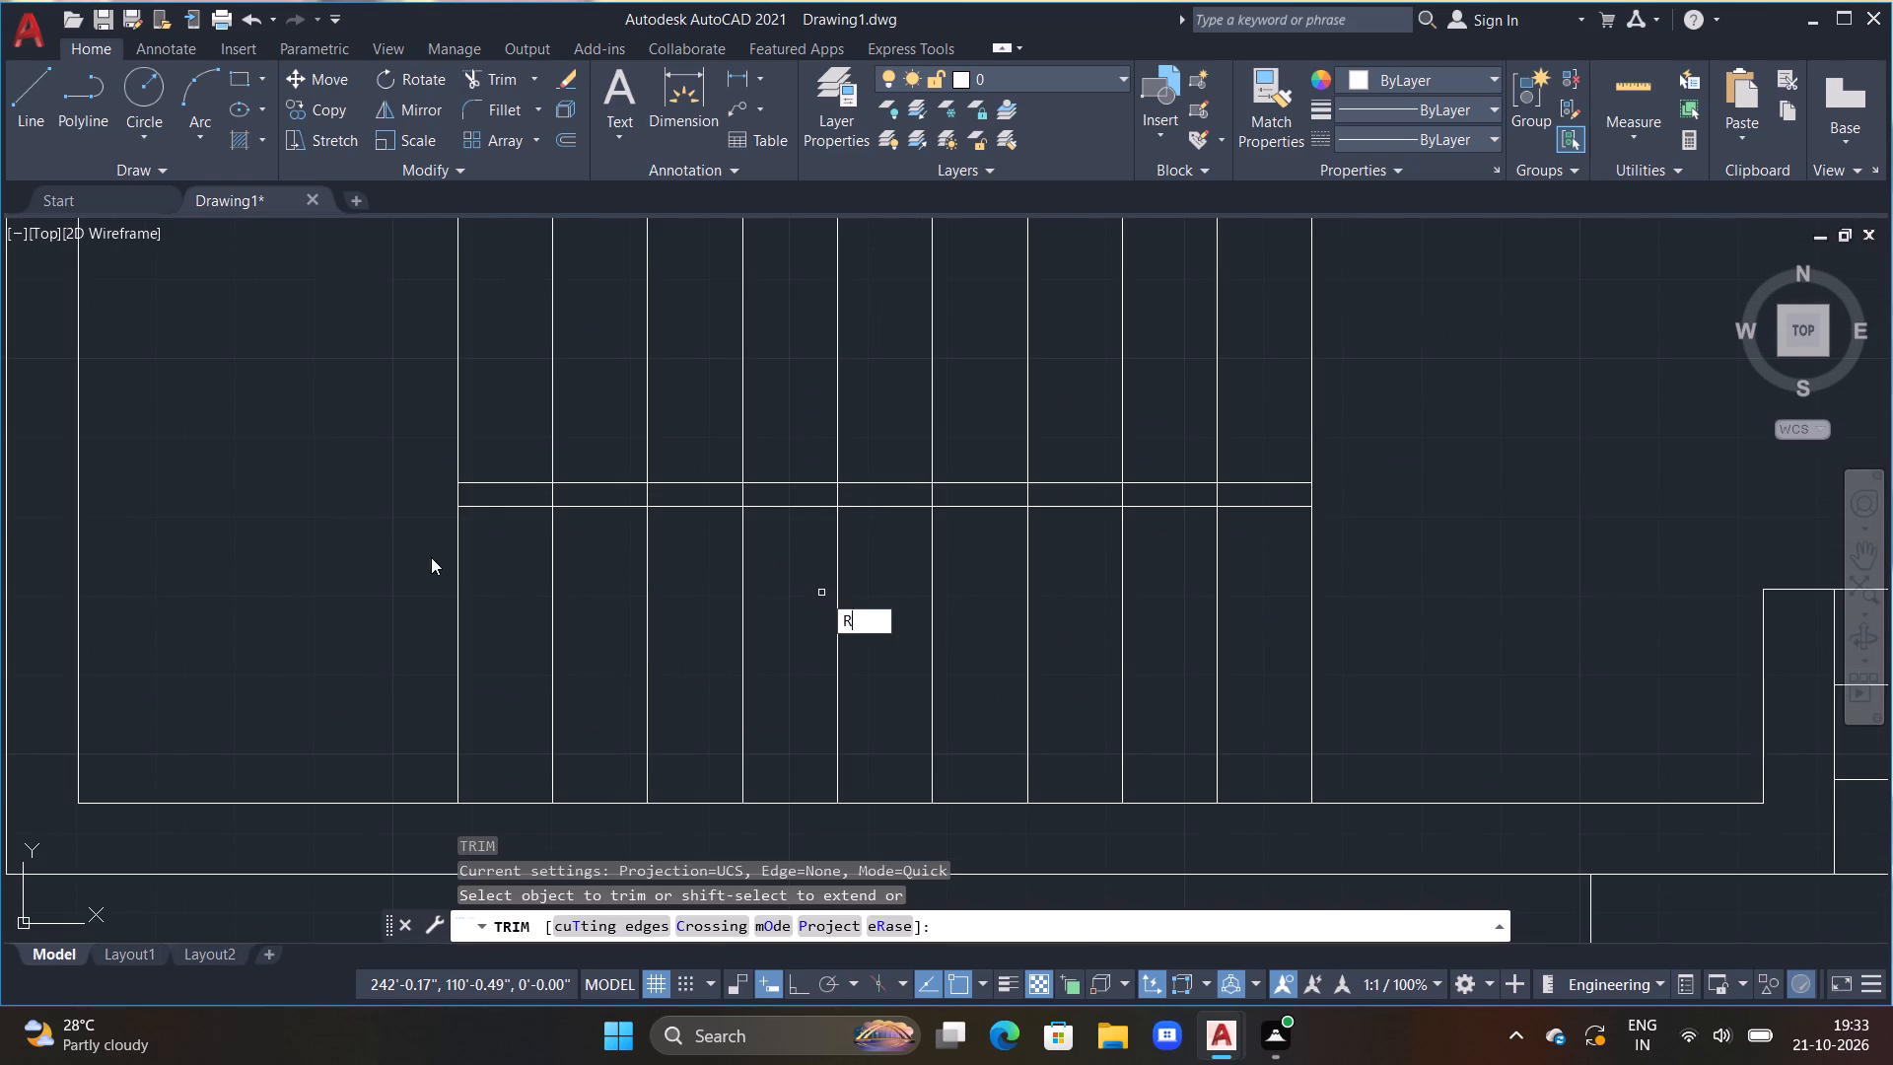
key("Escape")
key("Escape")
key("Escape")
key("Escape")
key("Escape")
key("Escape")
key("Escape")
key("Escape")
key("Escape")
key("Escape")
Trim the inner tread lines where they cross the gap between the two horizontal stair lines.
type("TR")
key("space")
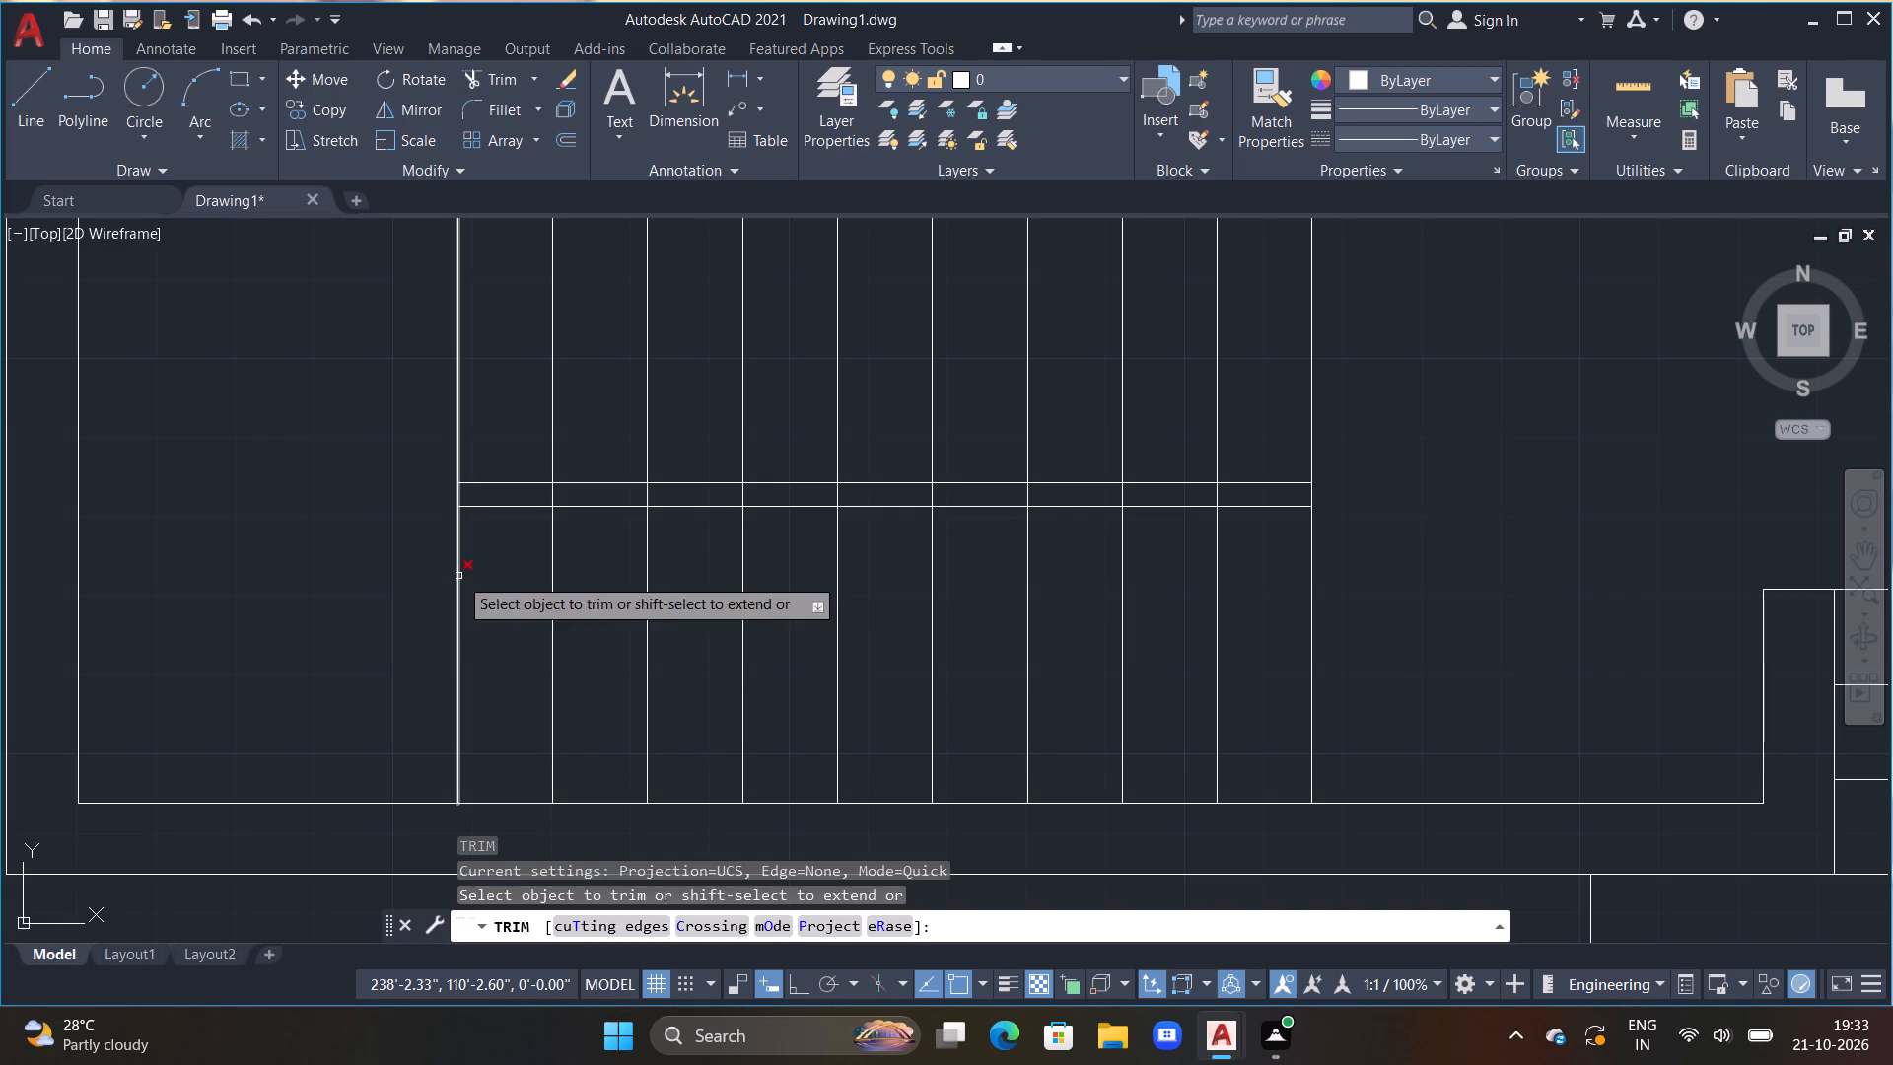
scroll(550, 516, "up", 1)
left_click_drag(525, 482, 603, 478)
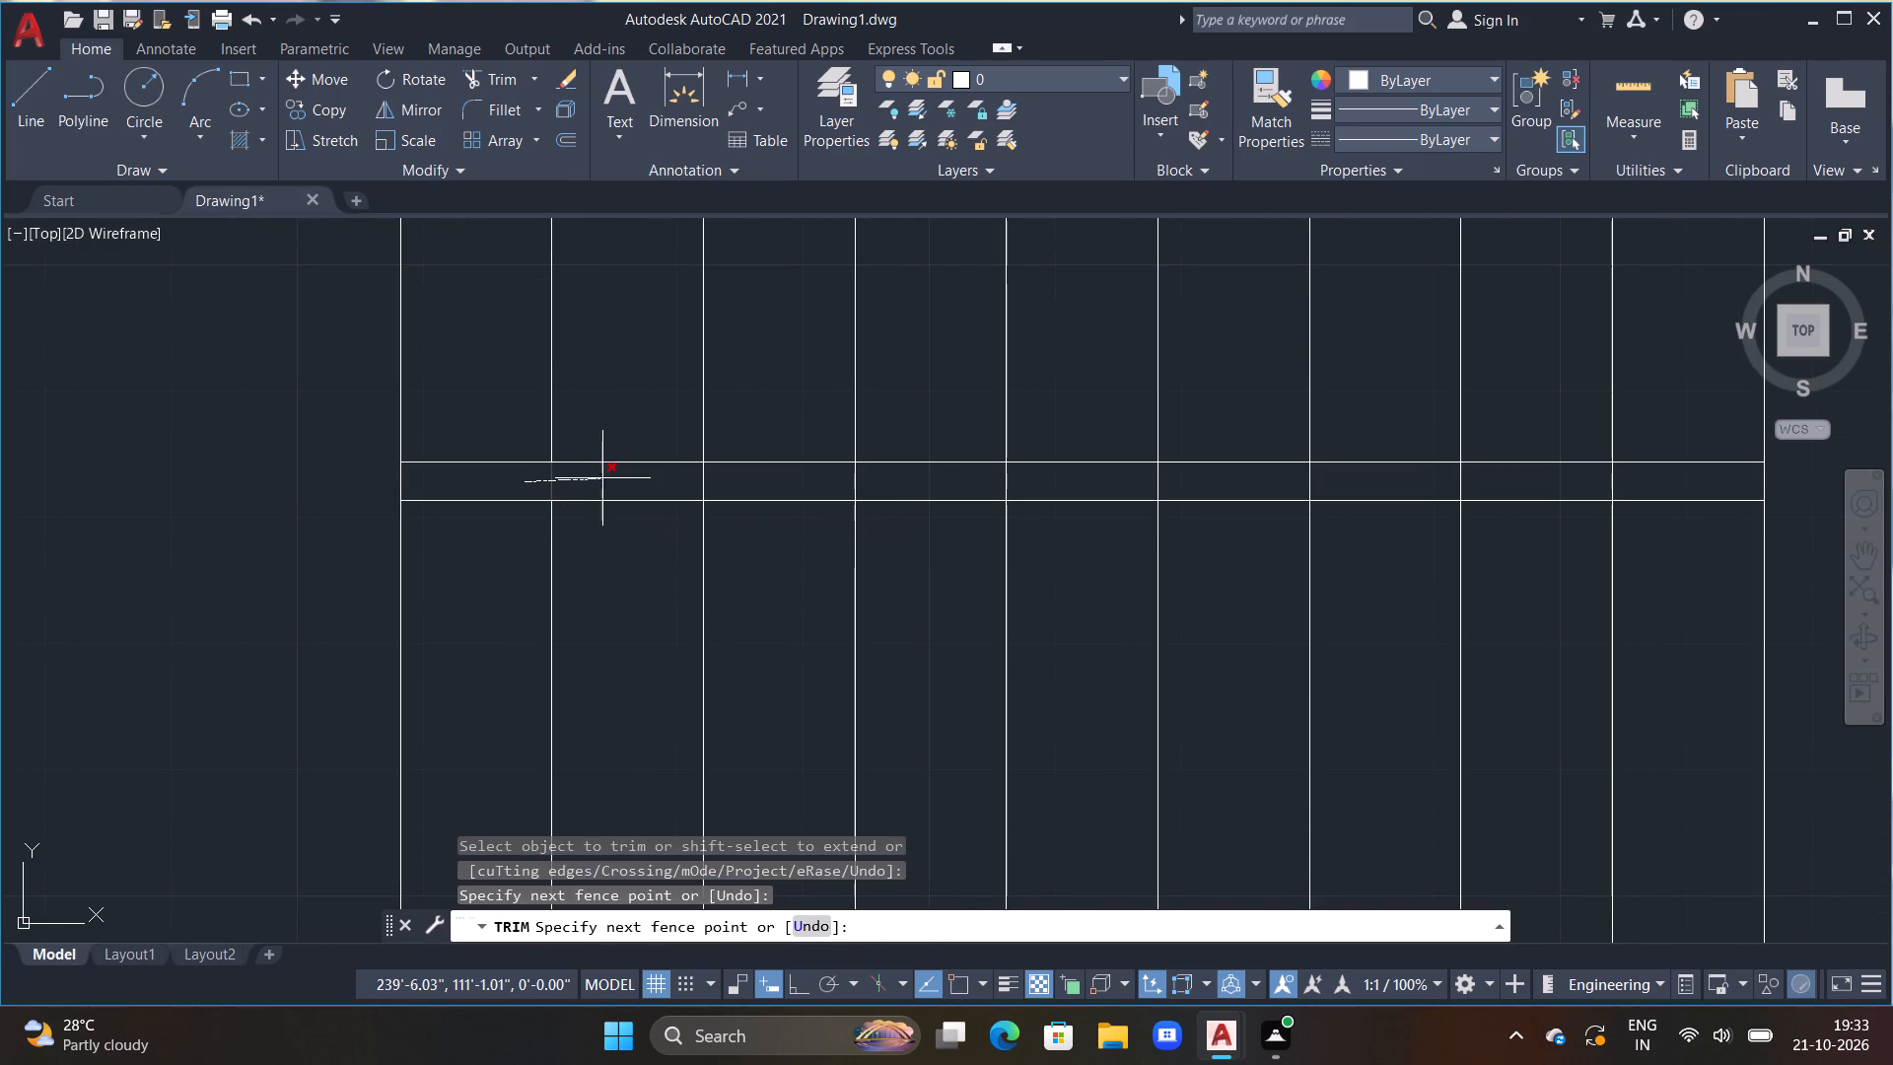
left_click_drag(603, 478, 821, 478)
left_click(842, 478)
left_click_drag(855, 478, 963, 476)
left_click_drag(978, 479, 982, 479)
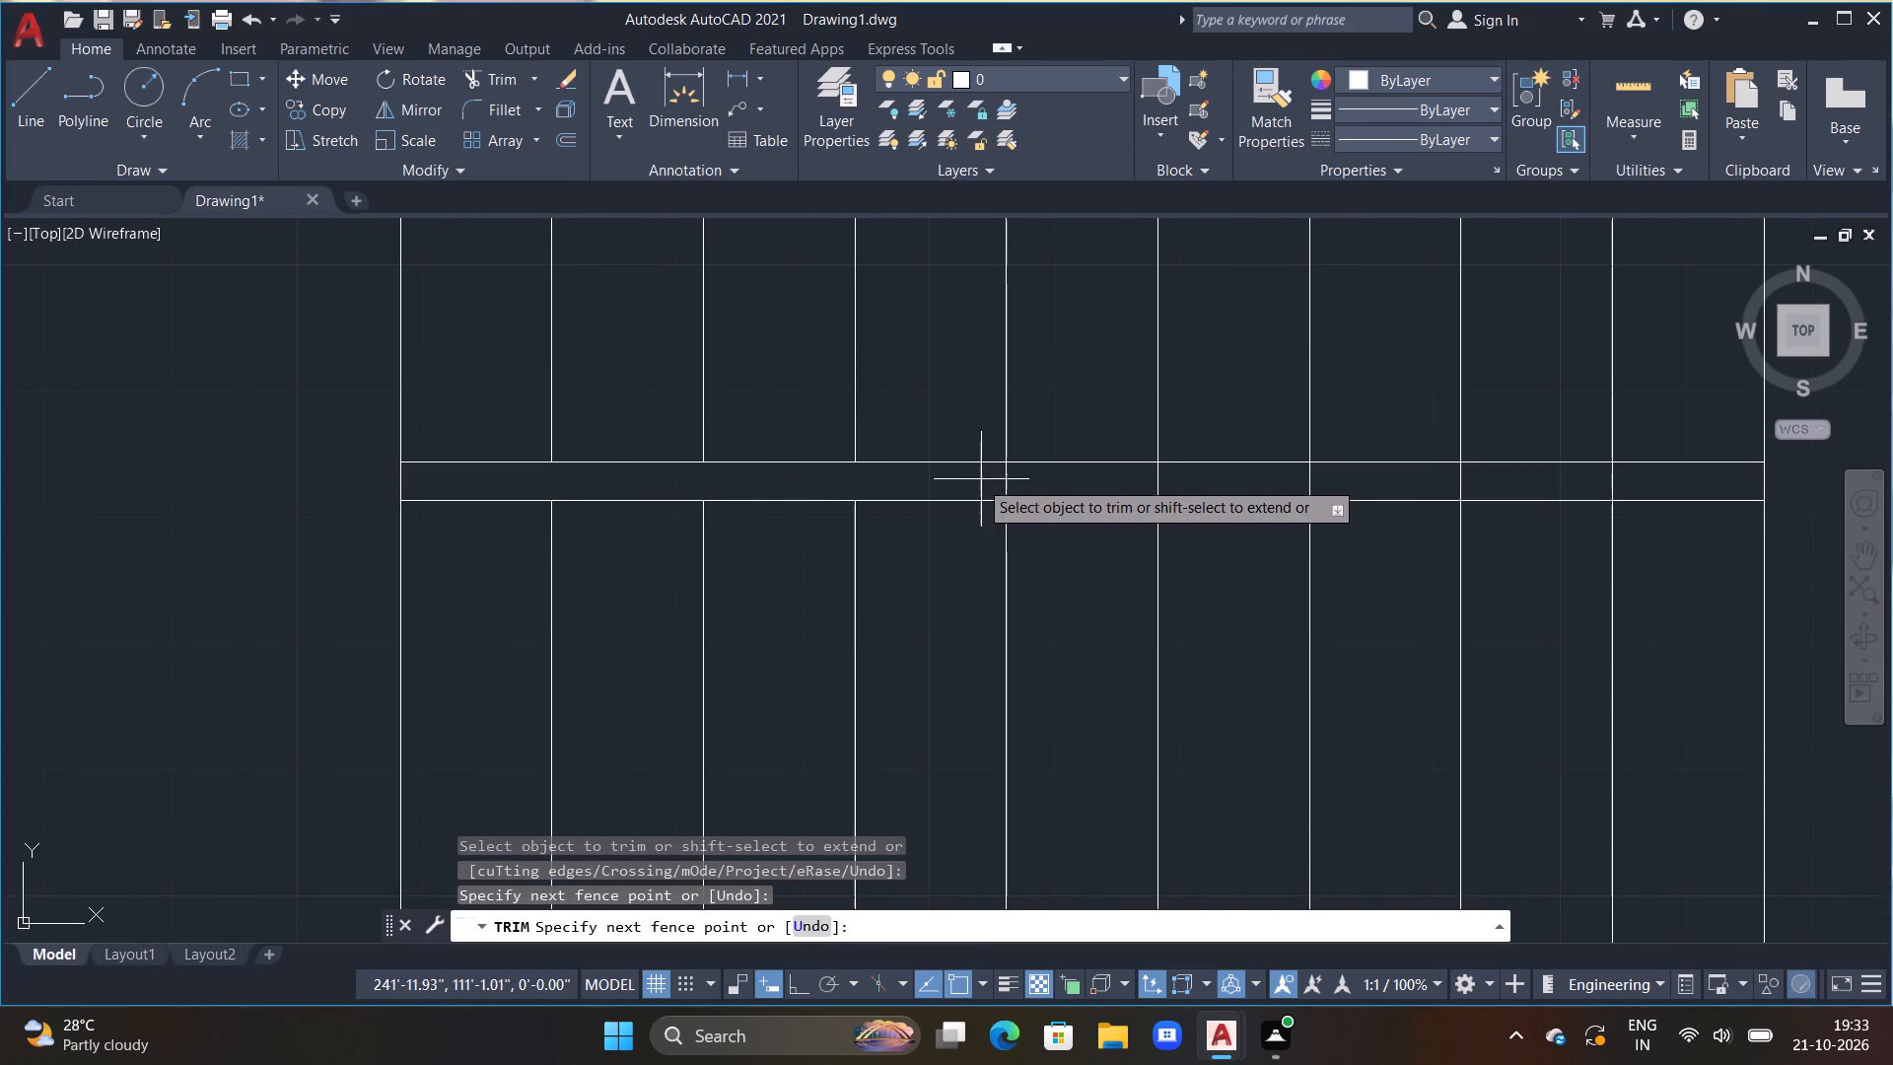
left_click_drag(982, 479, 1613, 483)
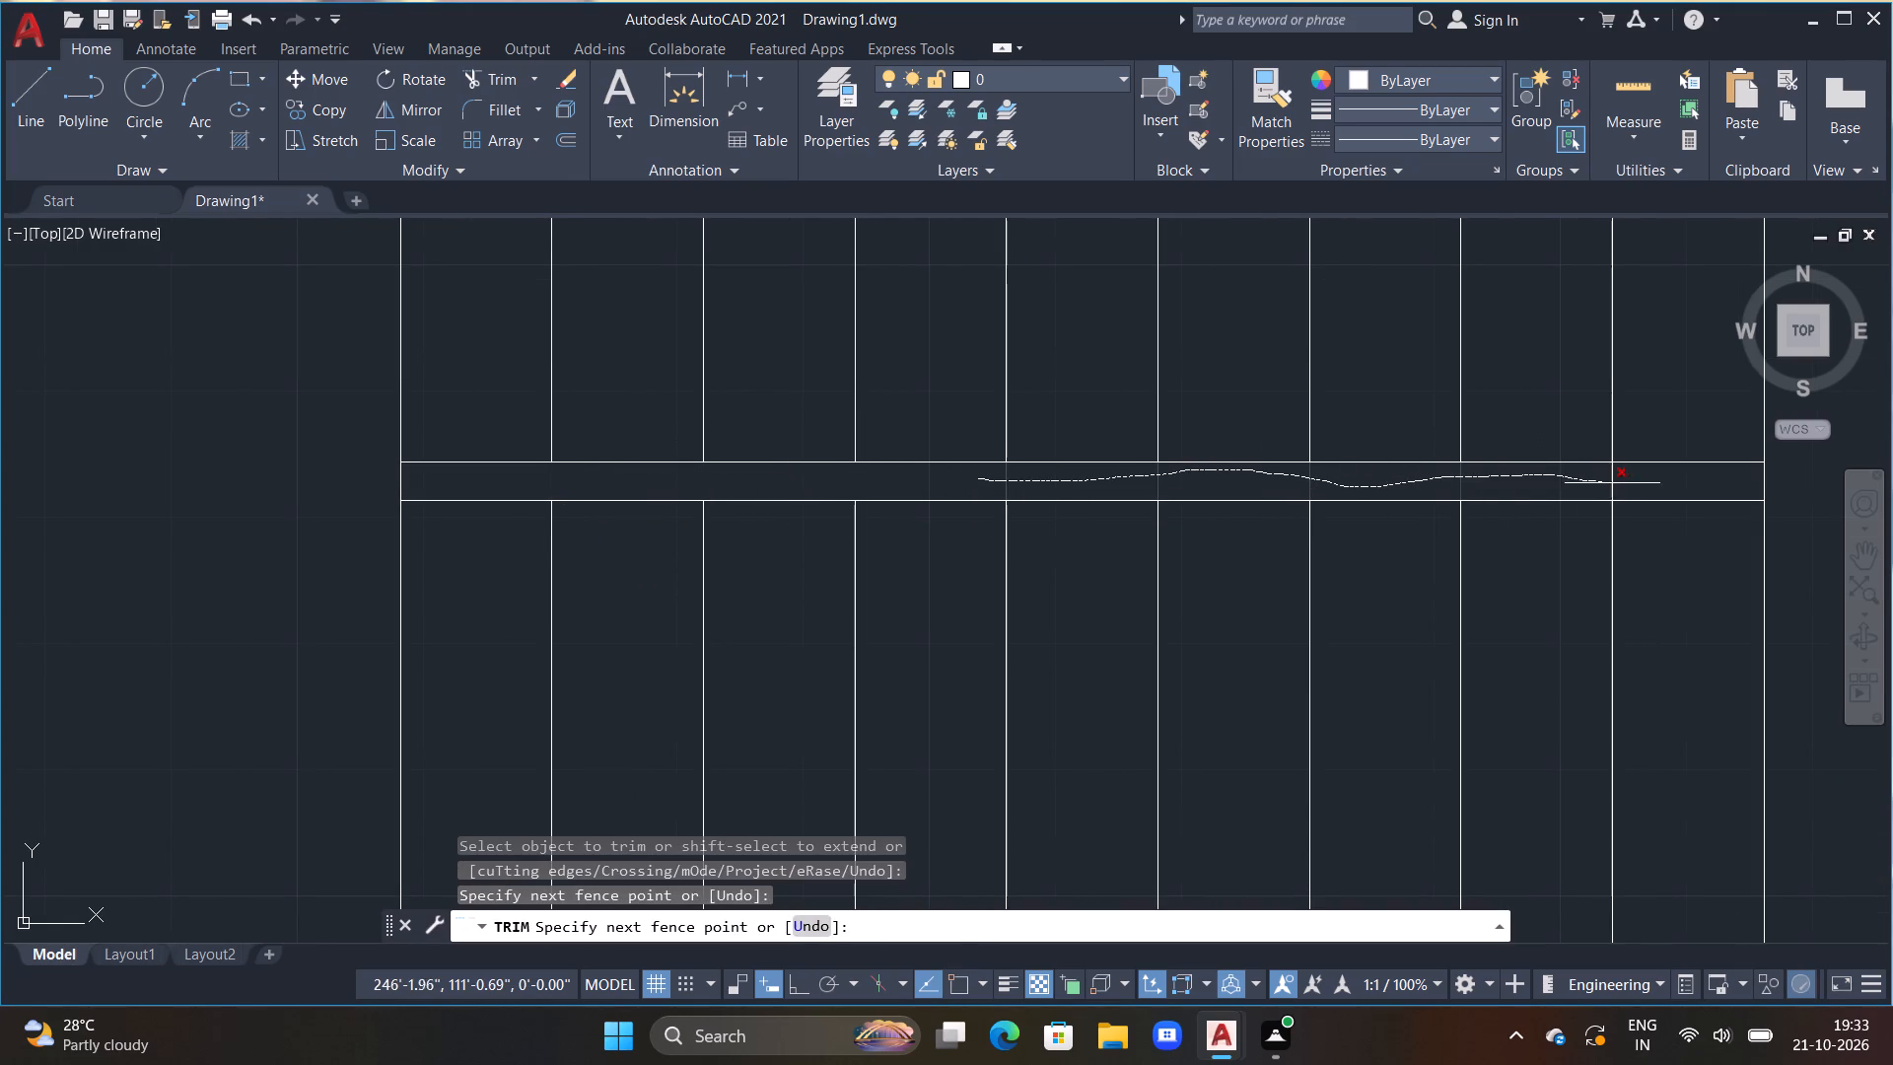
left_click_drag(1613, 483, 1624, 482)
scroll(1577, 515, "down", 2)
key("Escape")
key("Escape")
middle_click_drag(1378, 651, 1278, 623)
key("Escape")
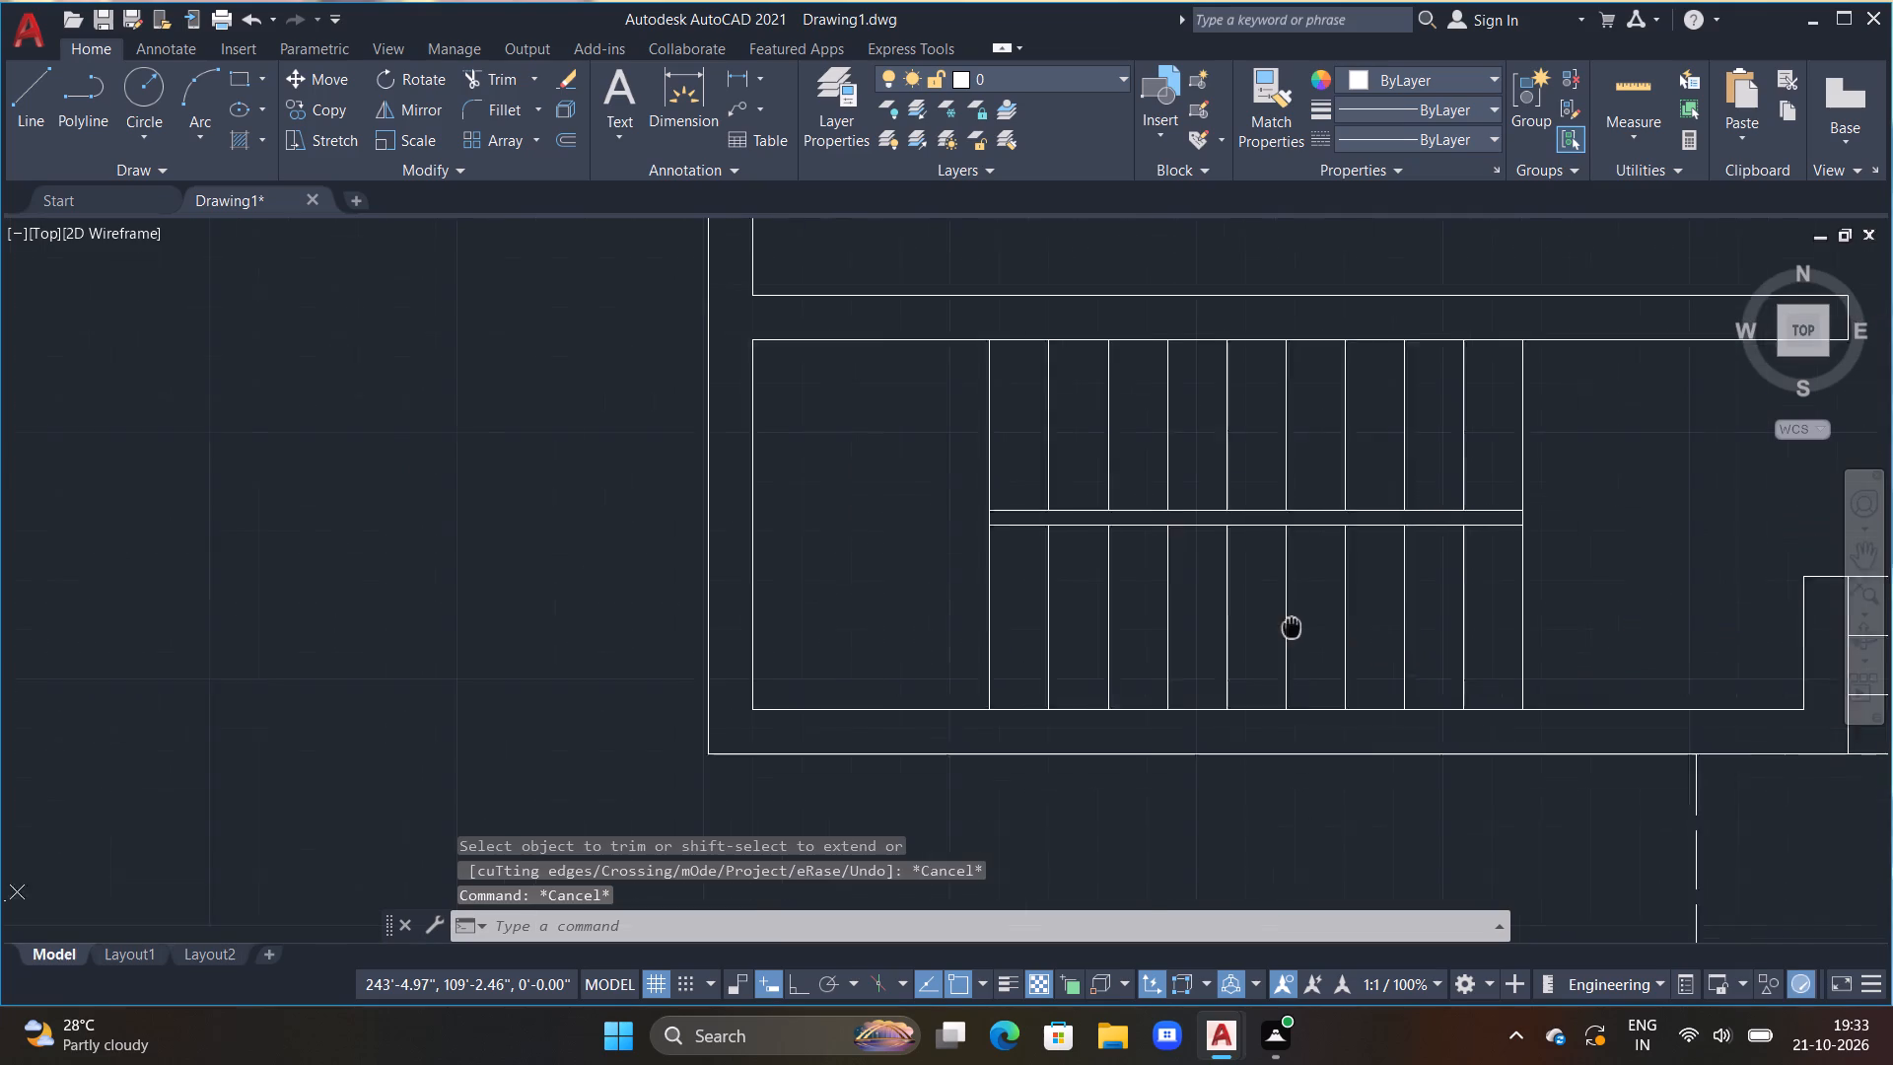
middle_click_drag(1278, 623, 1254, 615)
key("Escape")
key("Escape")
key("Escape")
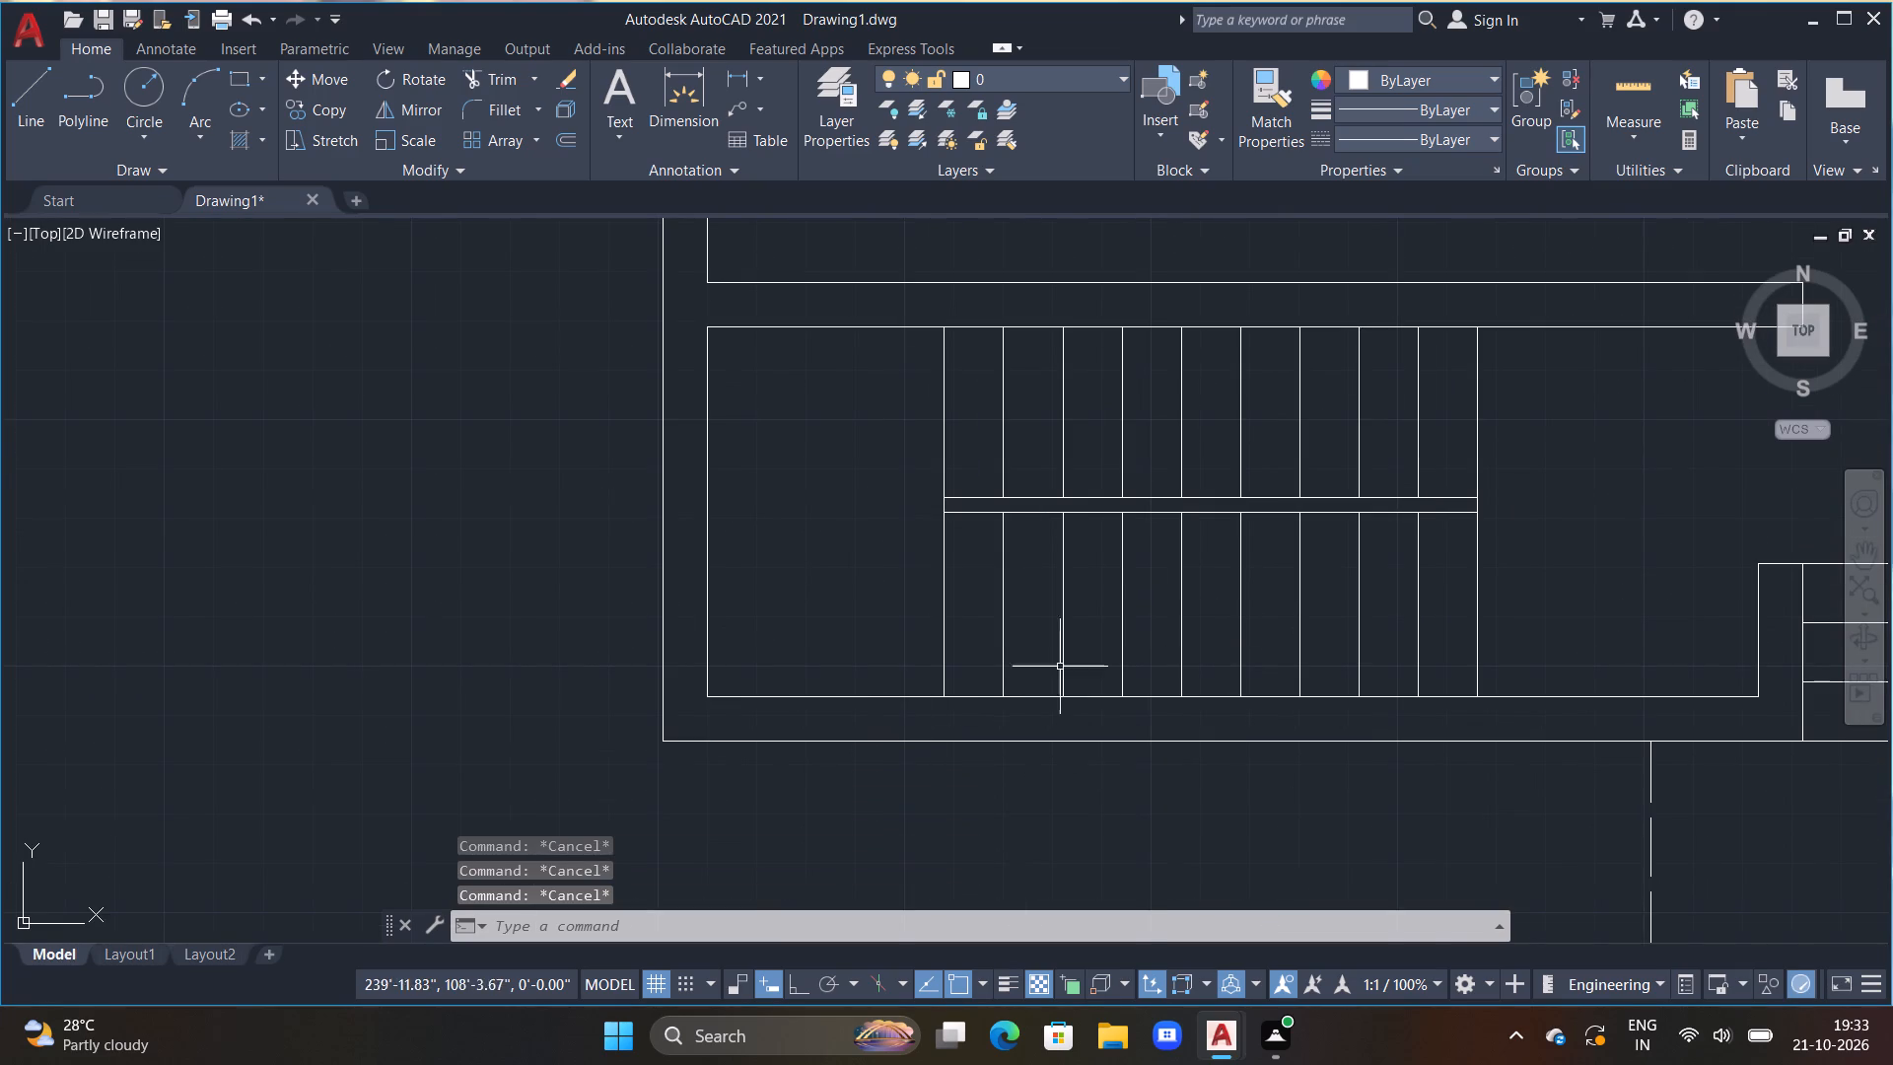
Look over the floor plan from the staircase and entrance area up to the furnished northern rooms.
scroll(1112, 652, "down", 1)
middle_click_drag(1526, 603, 1350, 602)
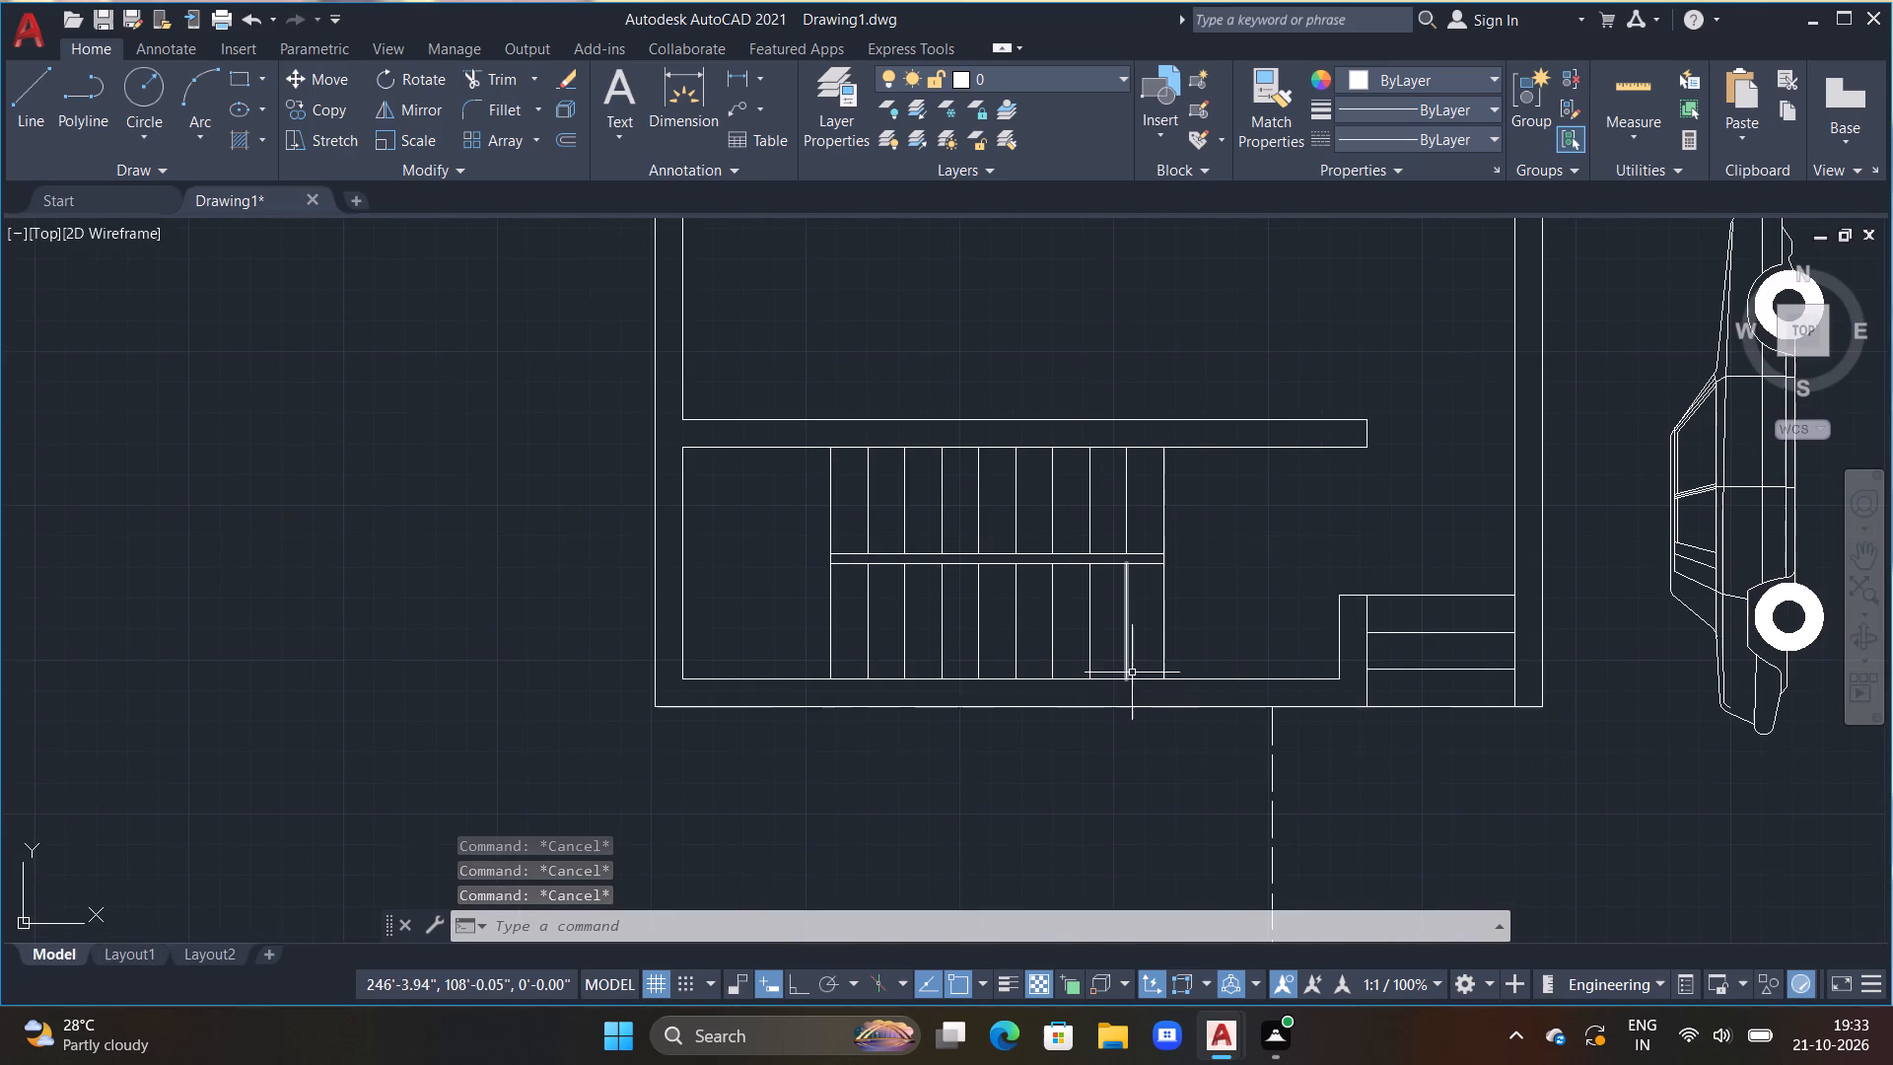
middle_click_drag(1147, 720, 998, 662)
scroll(1195, 713, "down", 1)
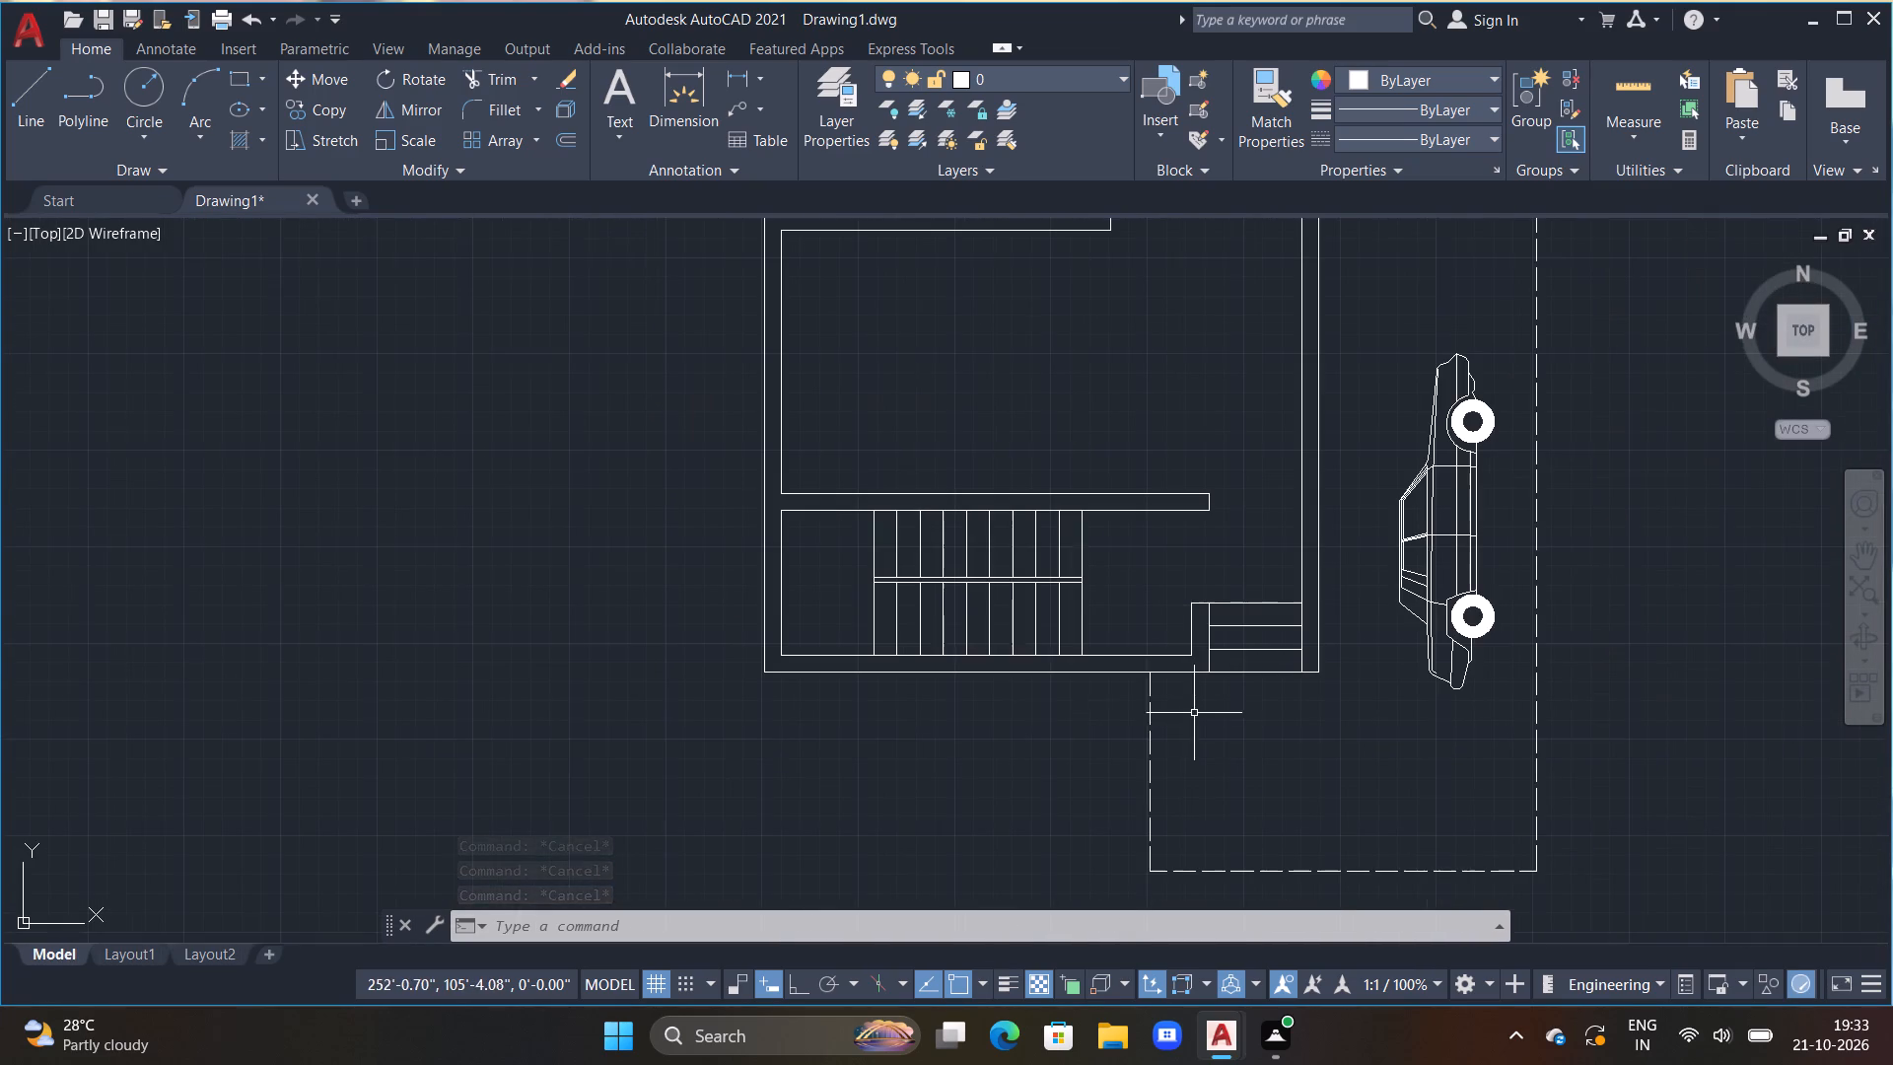
middle_click_drag(1071, 532, 1078, 668)
middle_click_drag(874, 543, 855, 672)
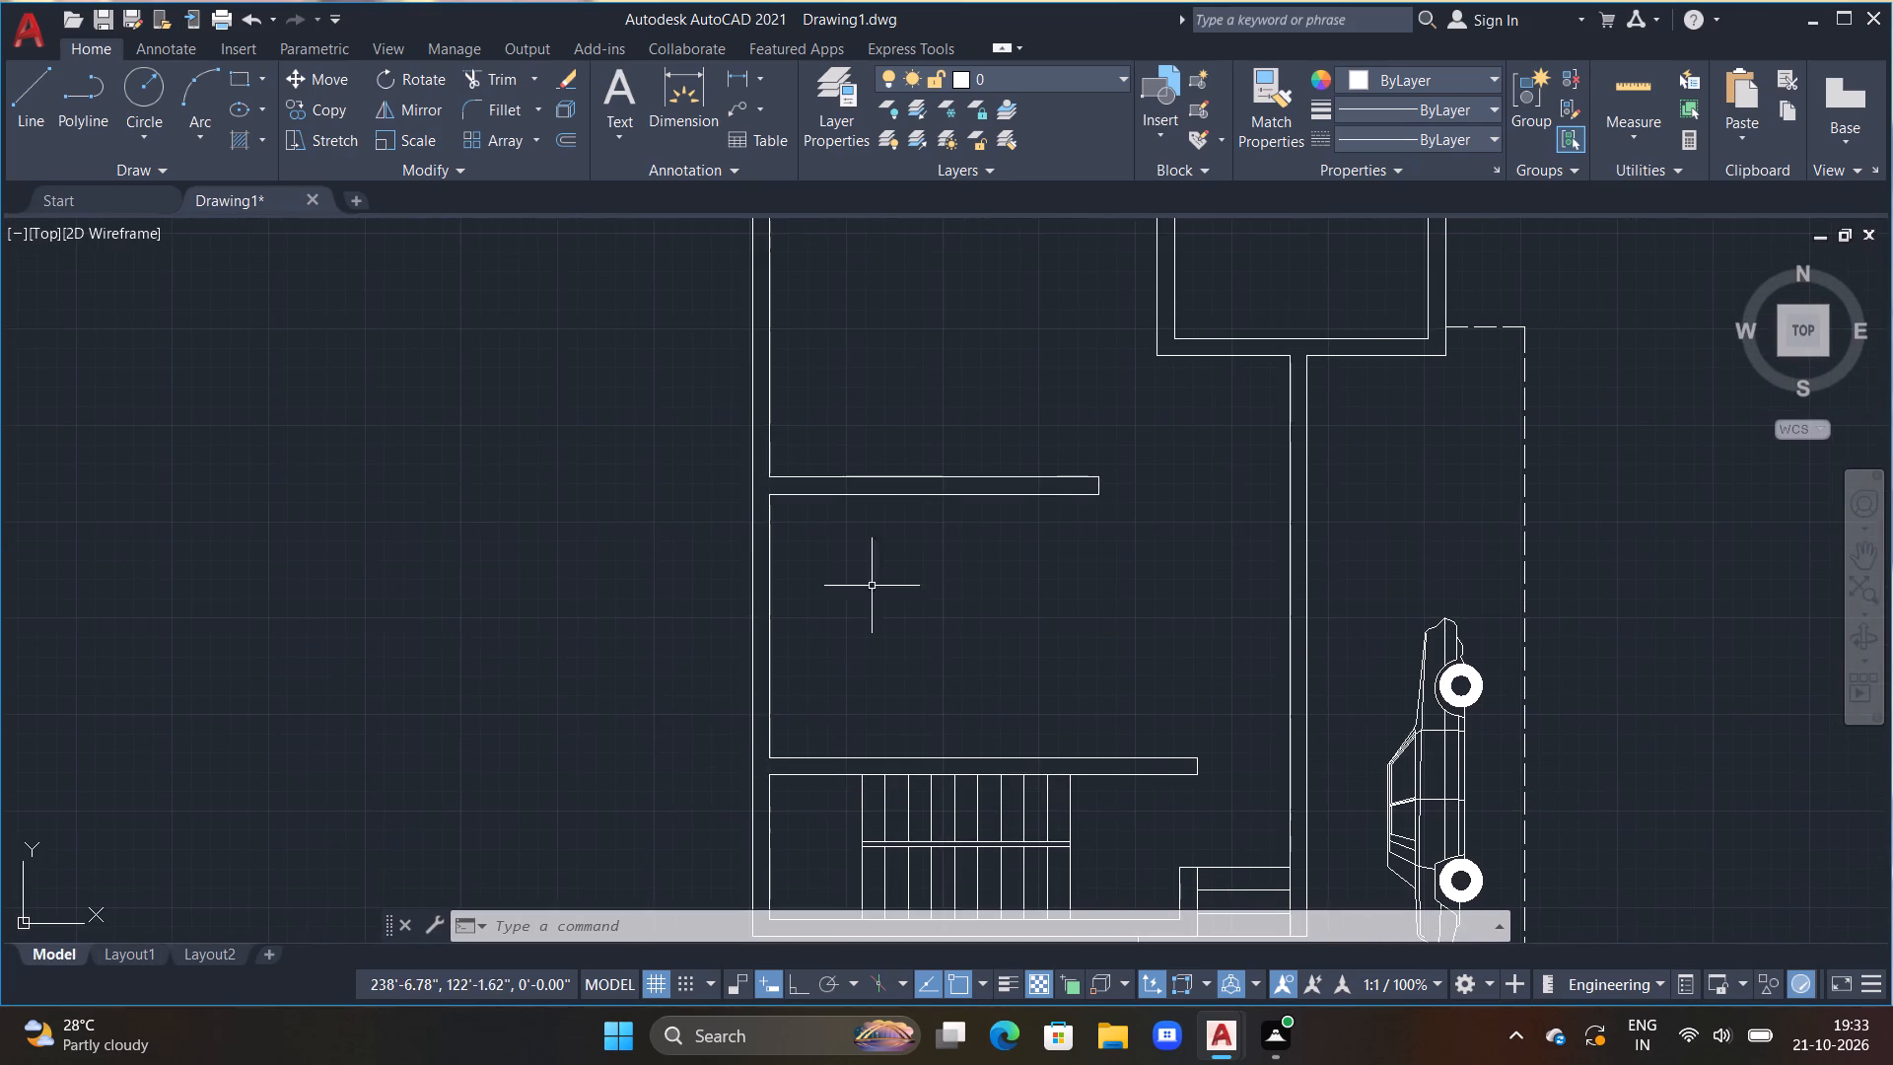
middle_click_drag(883, 568, 883, 628)
middle_click_drag(883, 628, 846, 590)
scroll(894, 453, "down", 2)
middle_click_drag(897, 436, 904, 531)
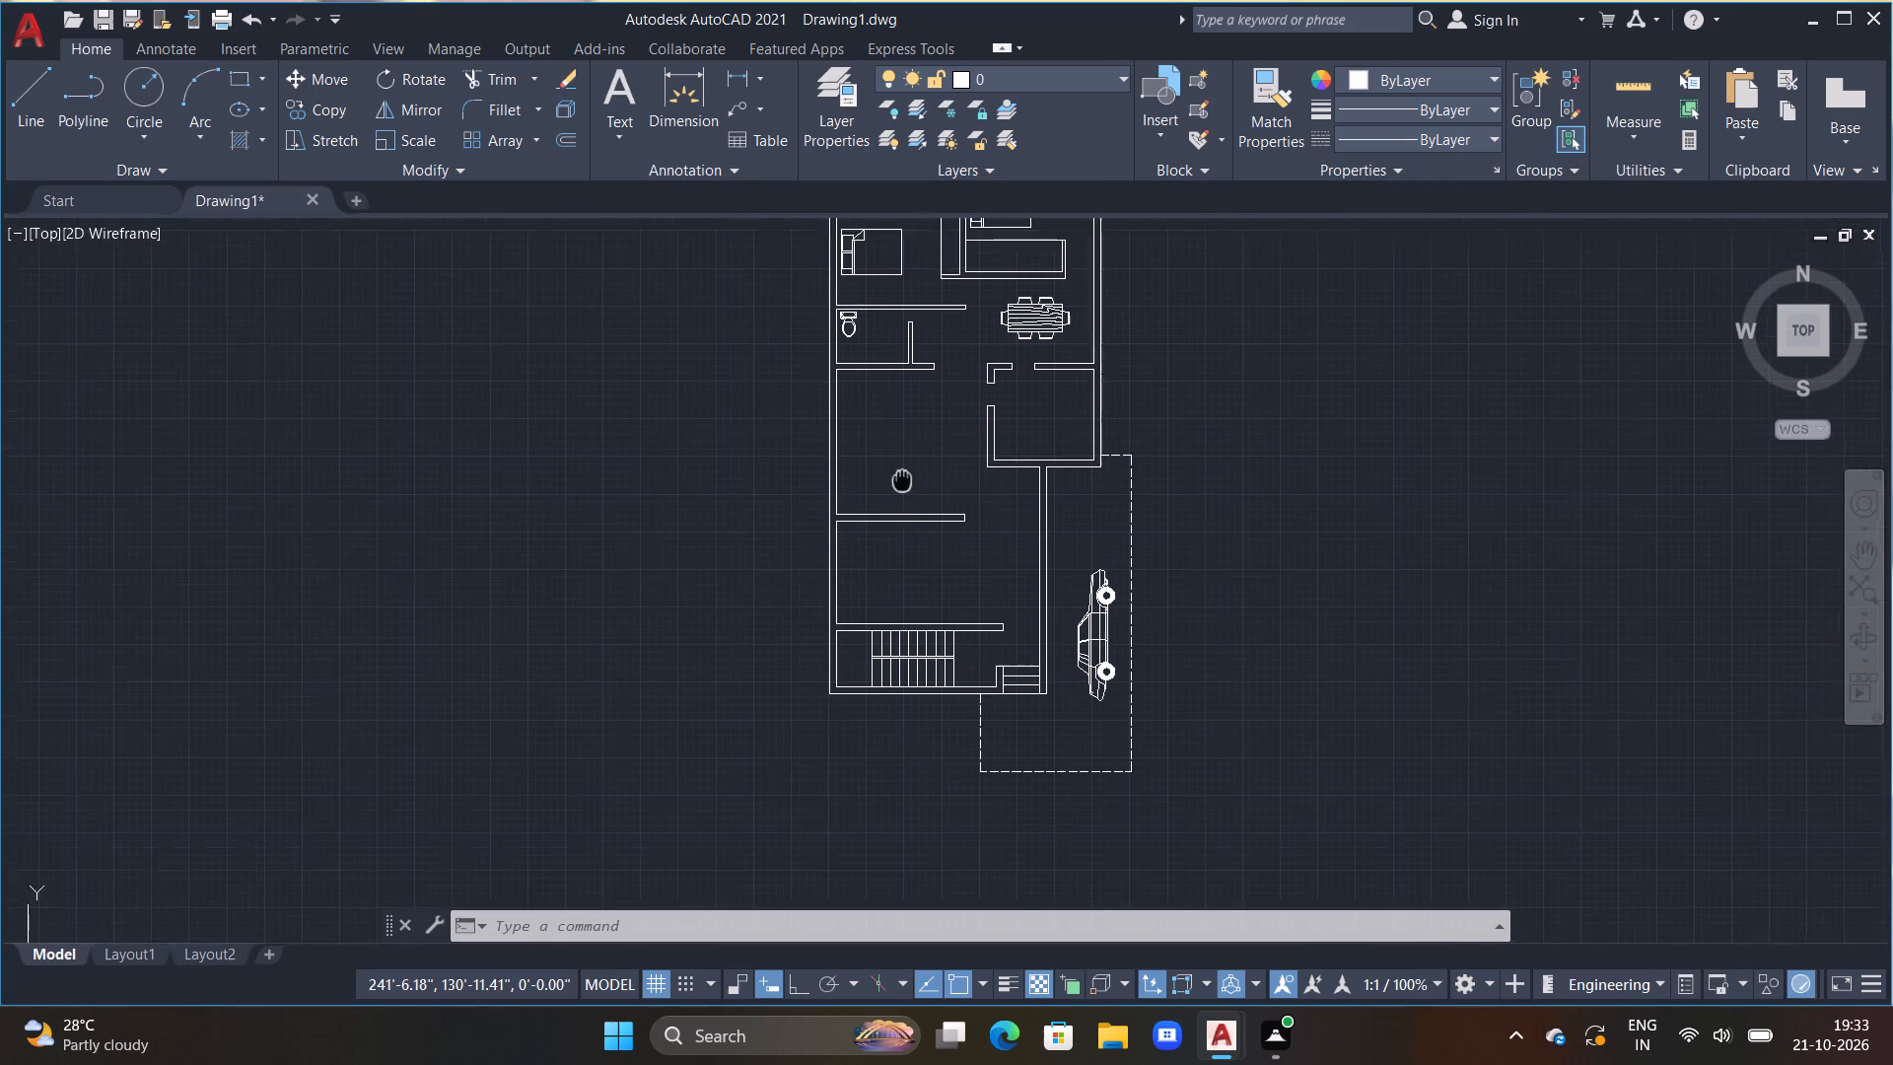
middle_click_drag(904, 531, 904, 539)
scroll(904, 534, "up", 2)
middle_click_drag(907, 524, 905, 711)
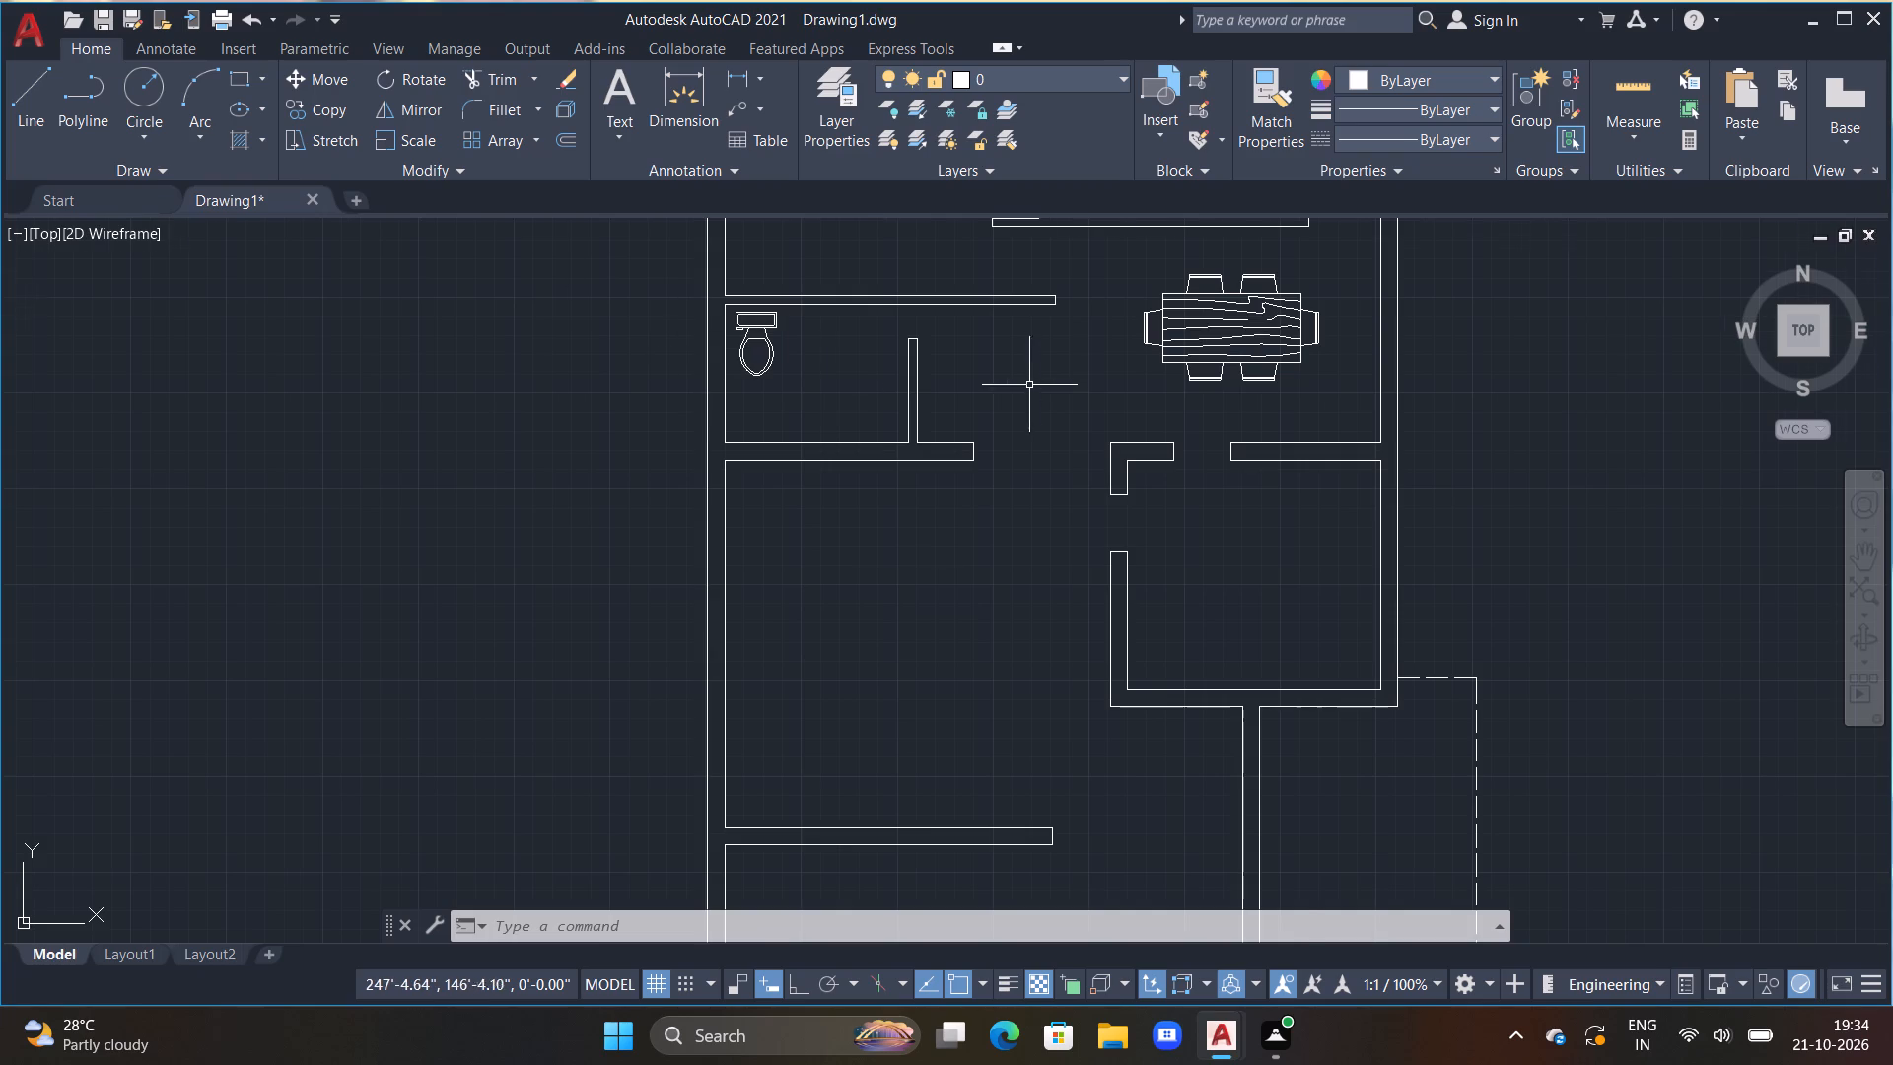
scroll(1030, 388, "down", 1)
middle_click_drag(994, 444, 981, 797)
middle_click_drag(945, 707, 935, 632)
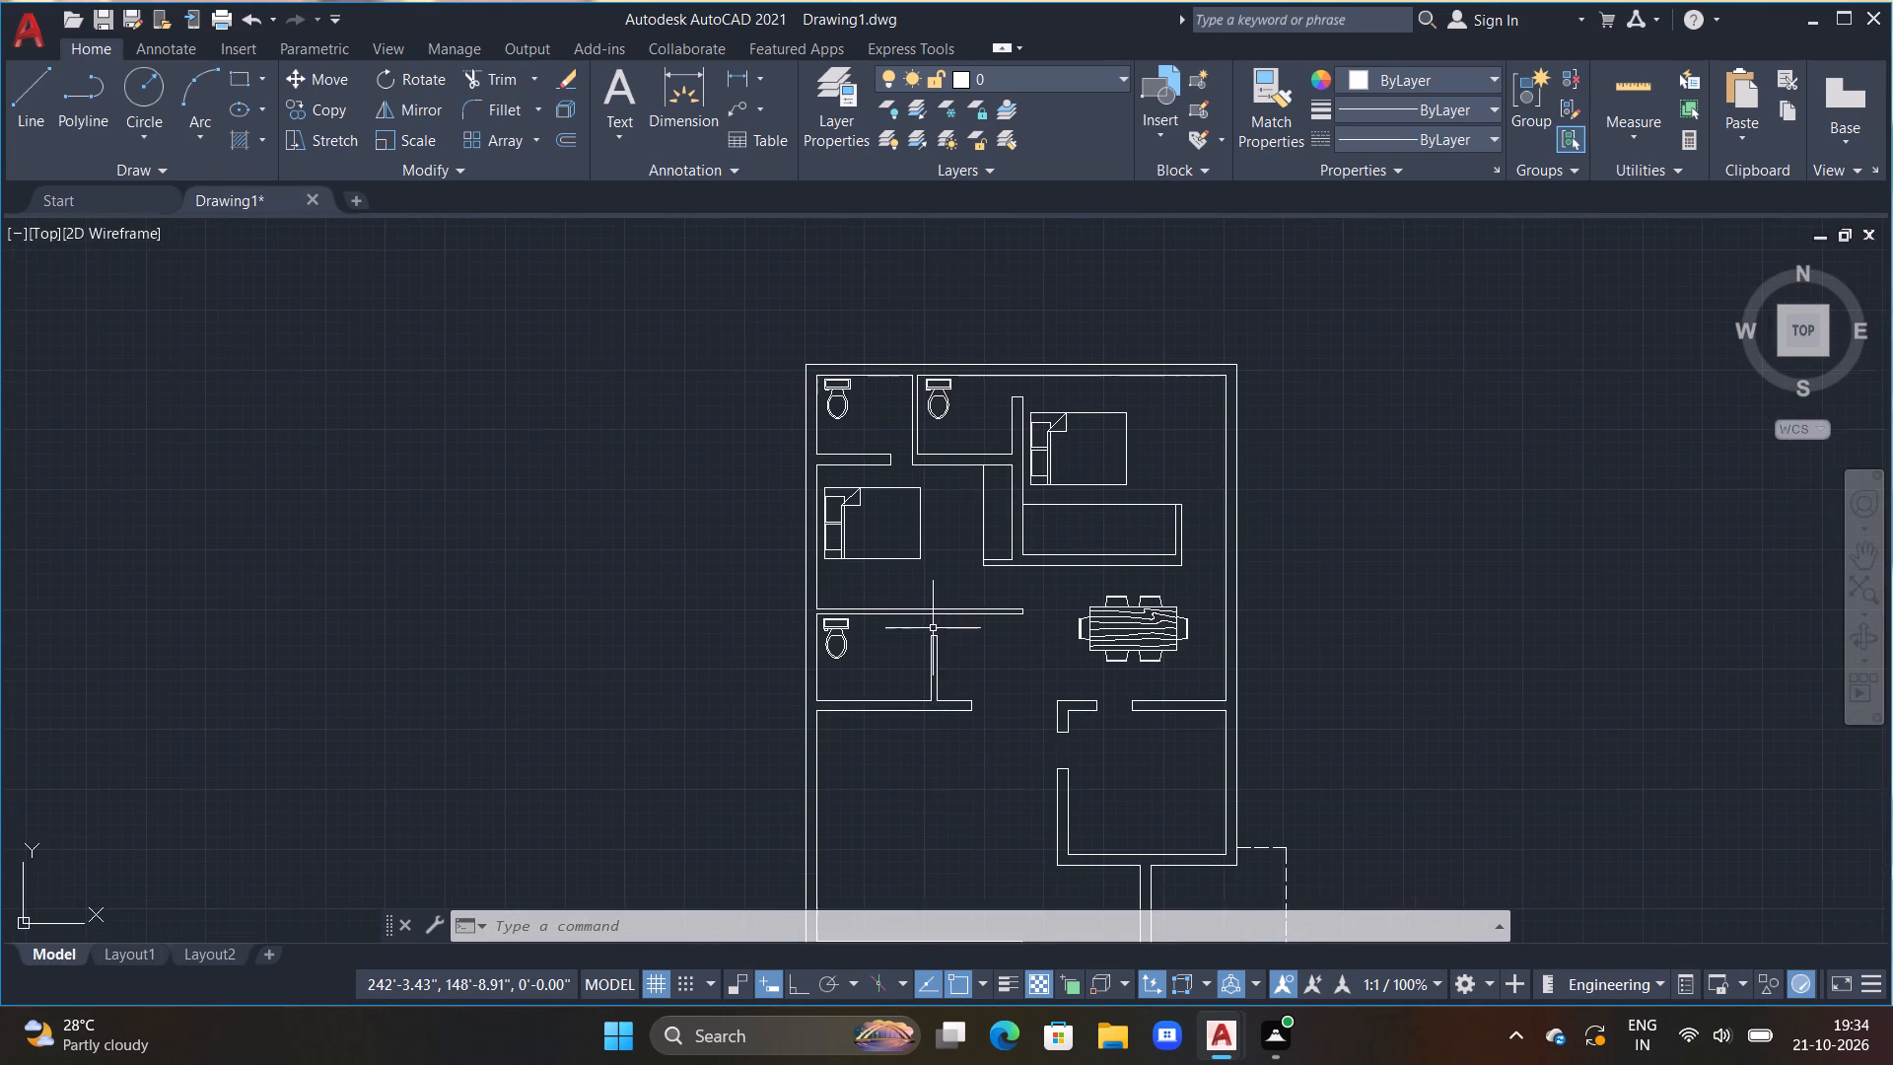
scroll(932, 627, "up", 1)
key("Escape")
scroll(967, 562, "down", 1)
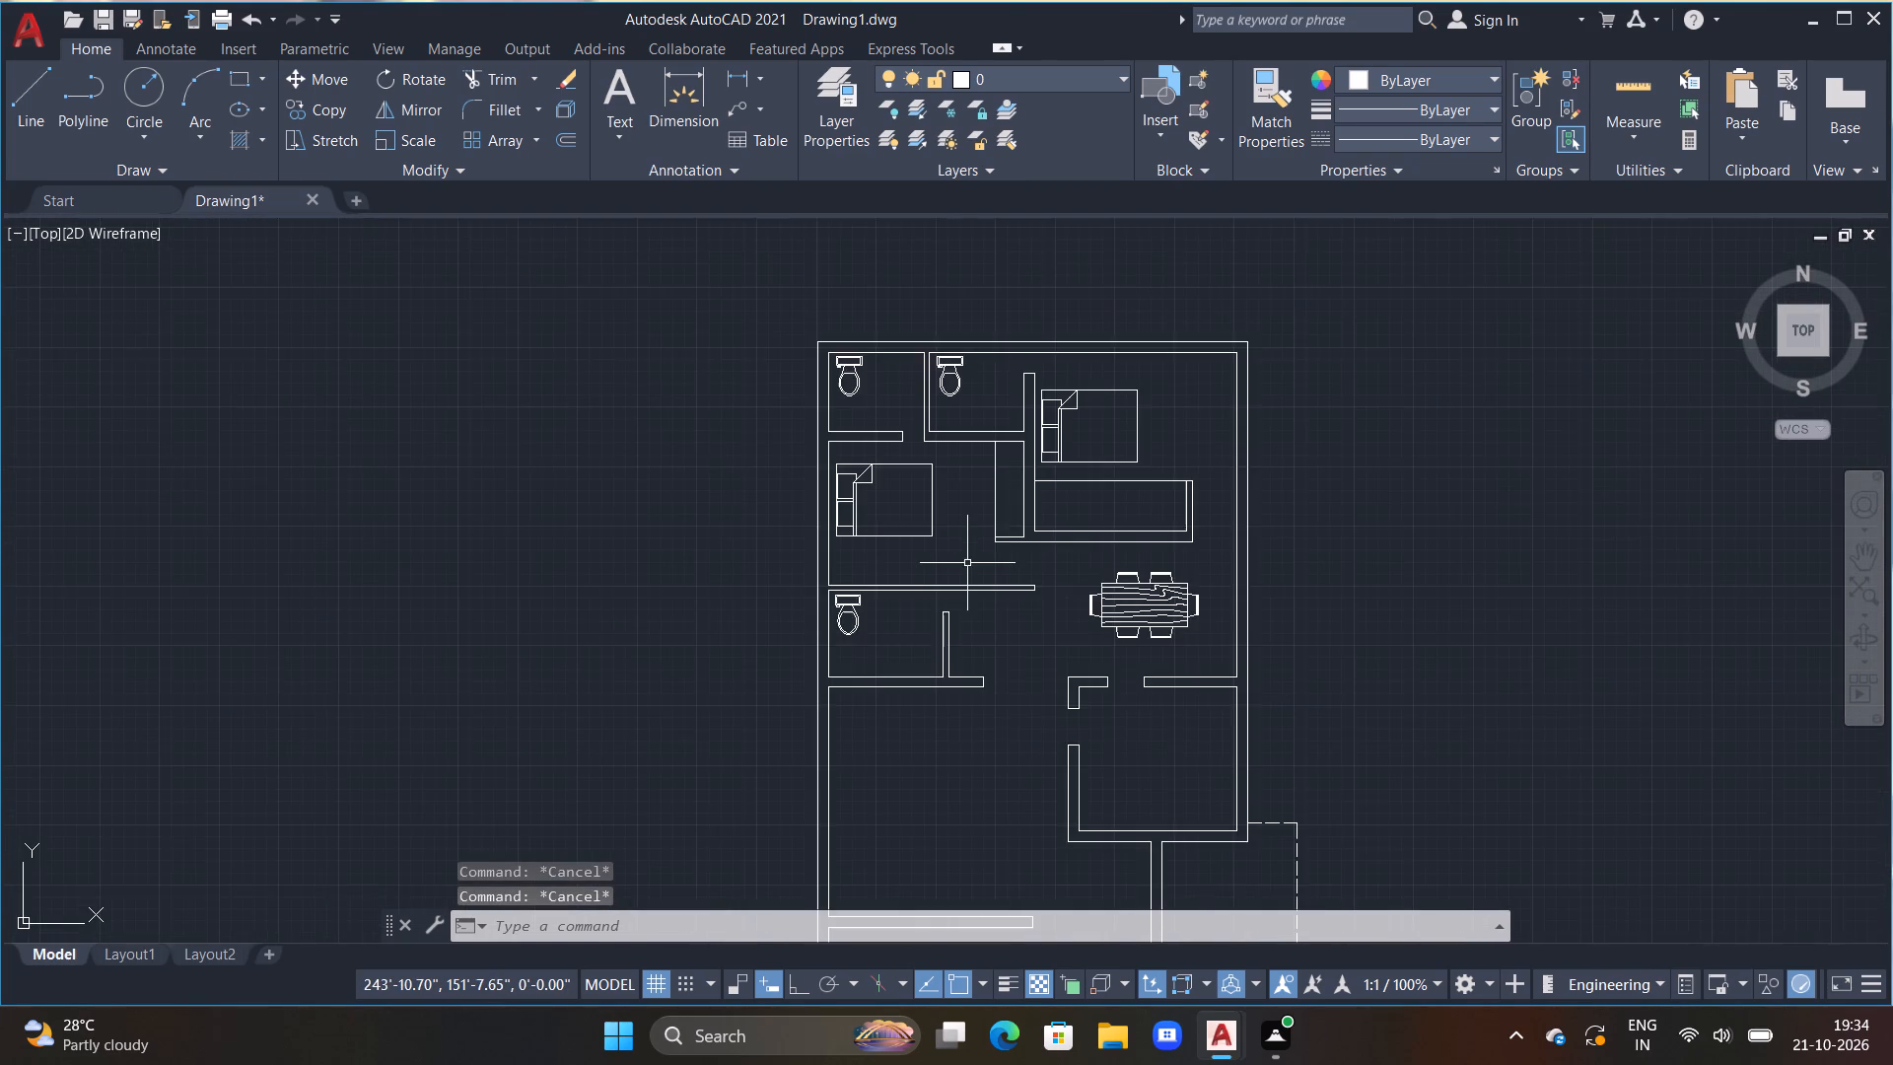
Hatch the connected walls of the floor plan with the ANSI31 pattern in colour 153,27,30.
middle_click_drag(967, 566, 881, 679)
key("h")
key("space")
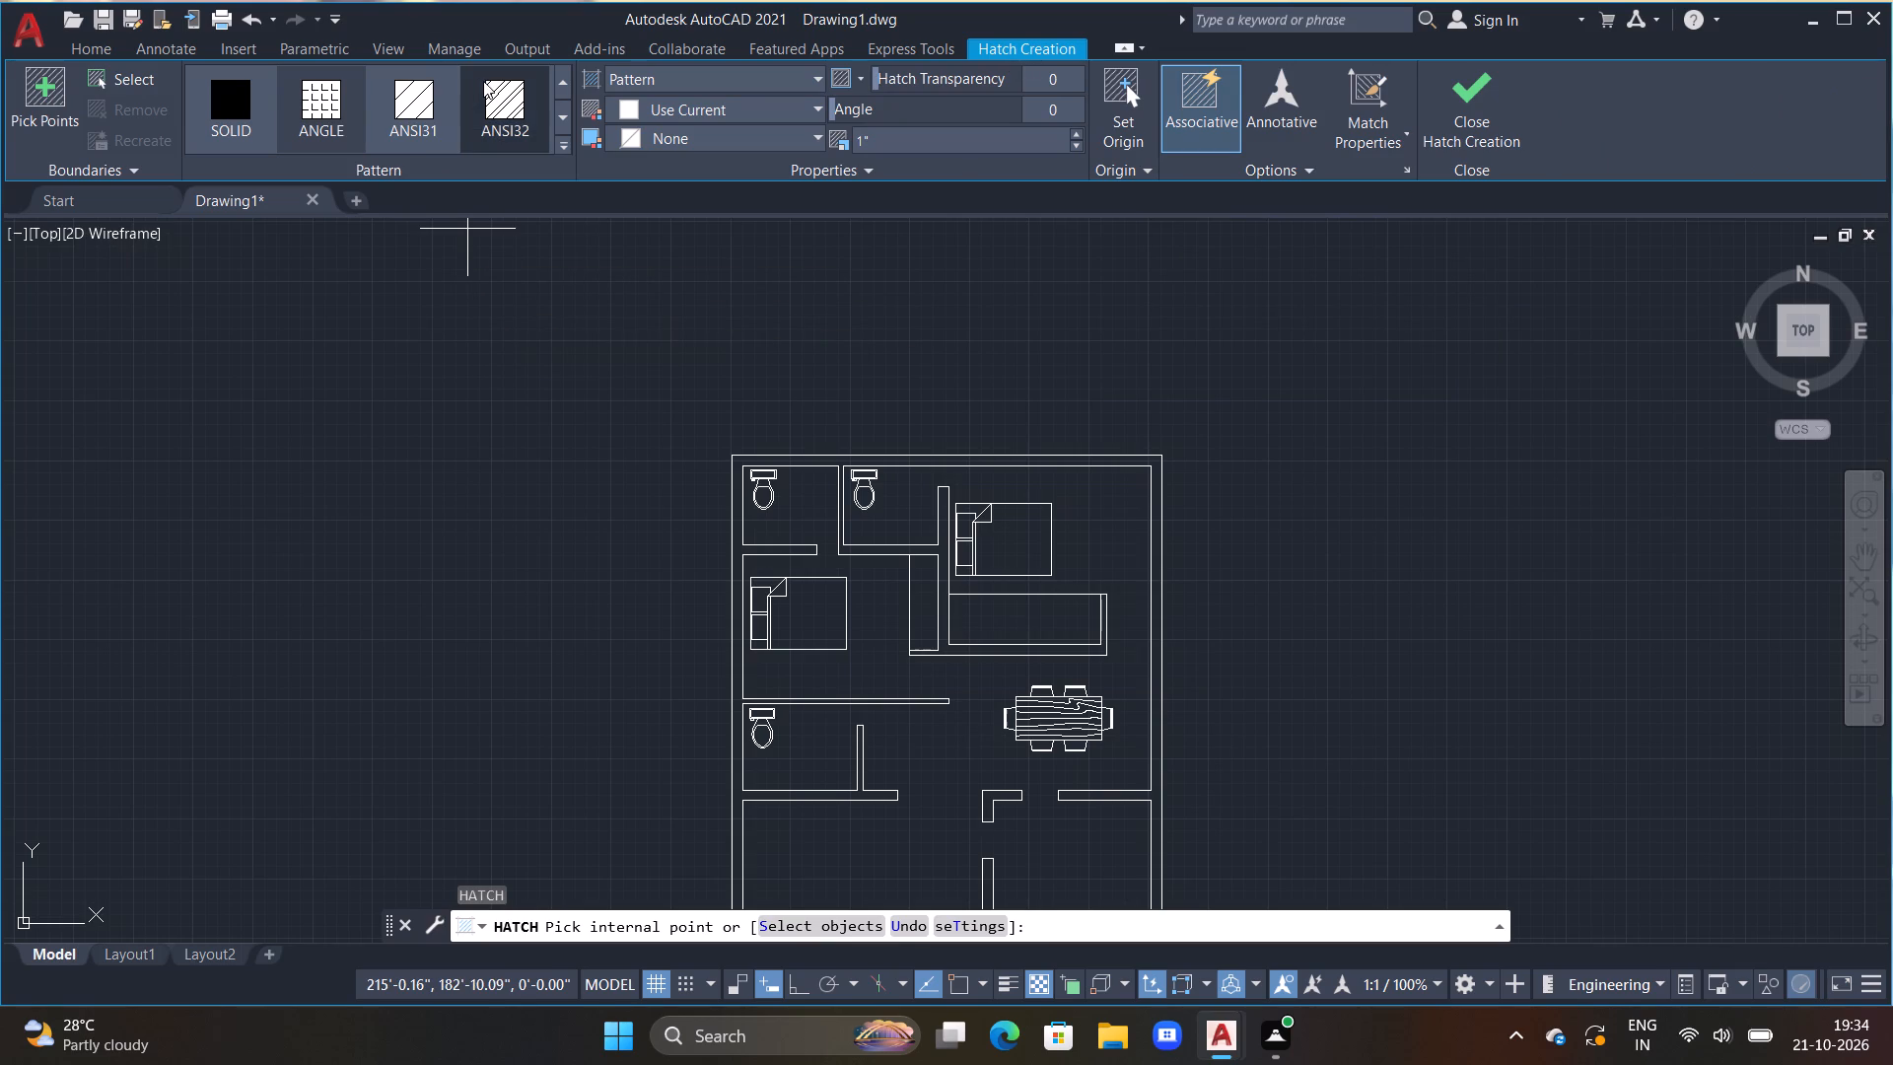
left_click(434, 93)
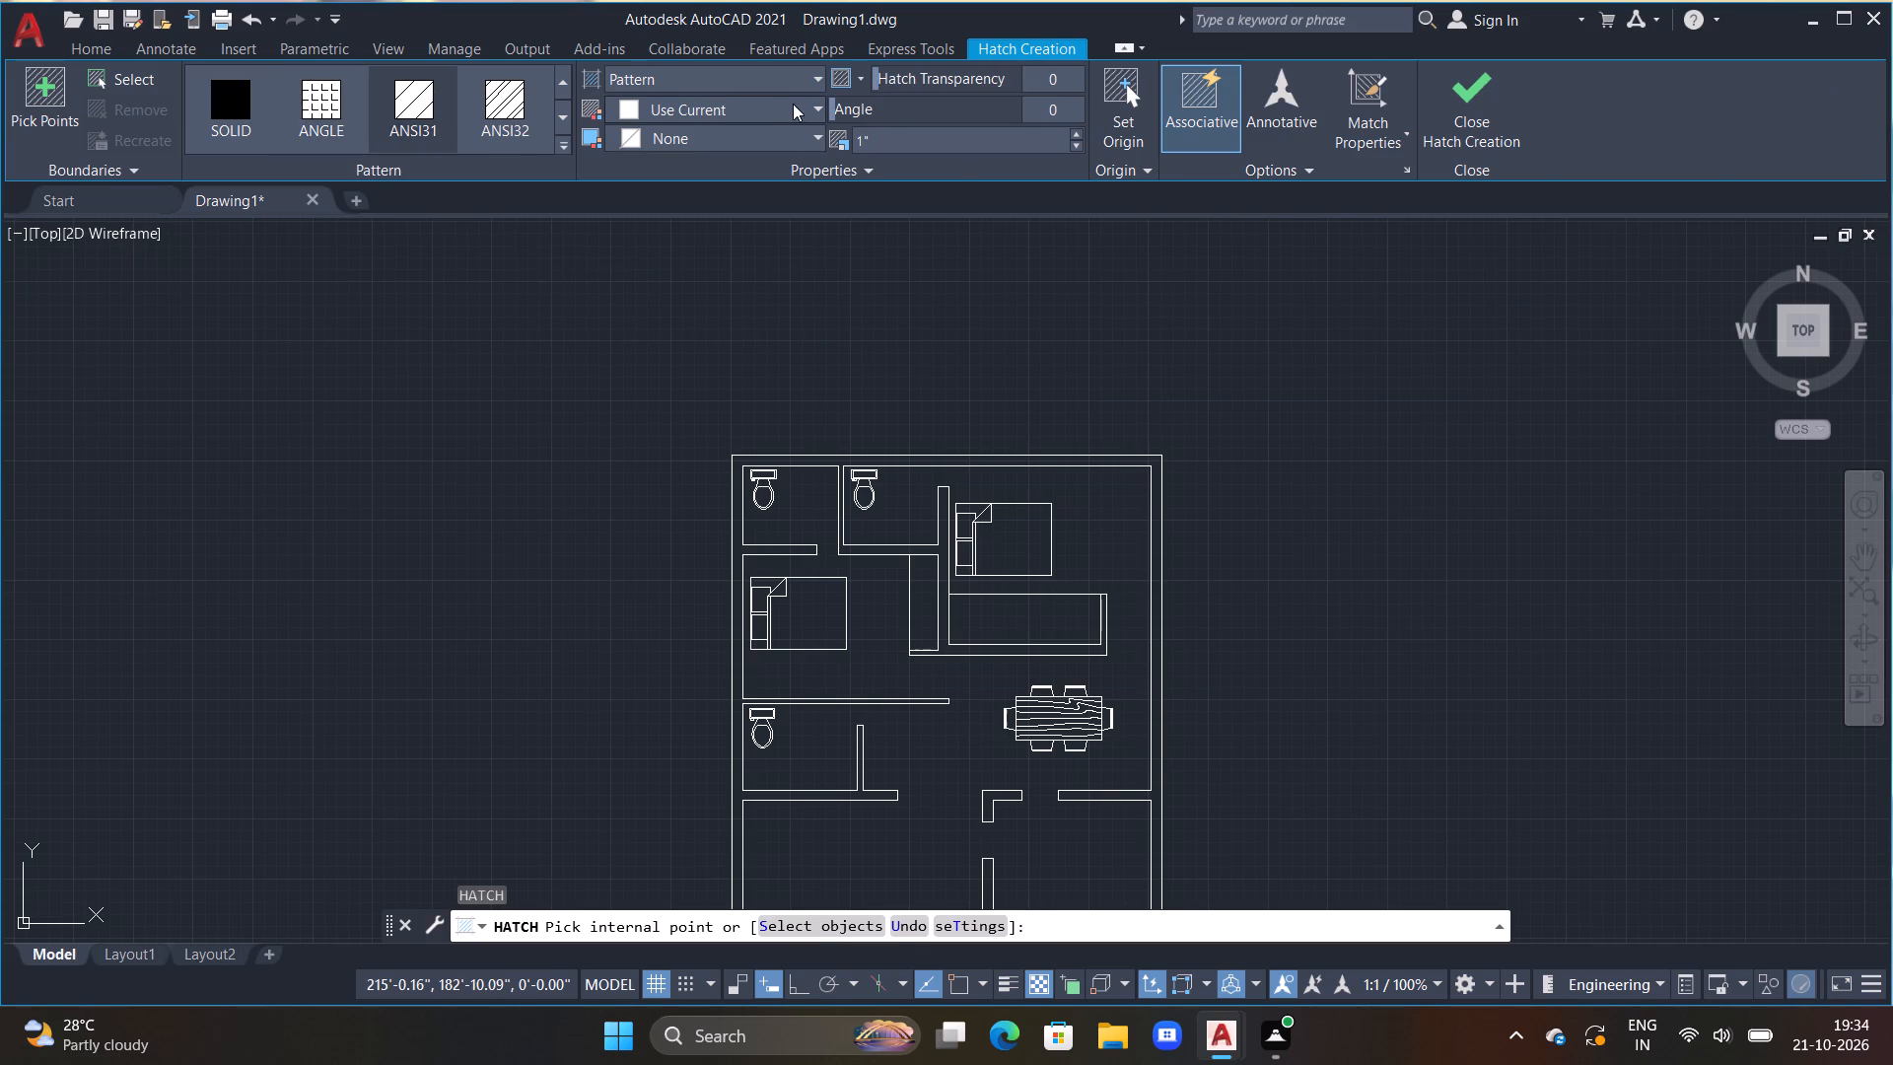
left_click(815, 104)
double_click(701, 228)
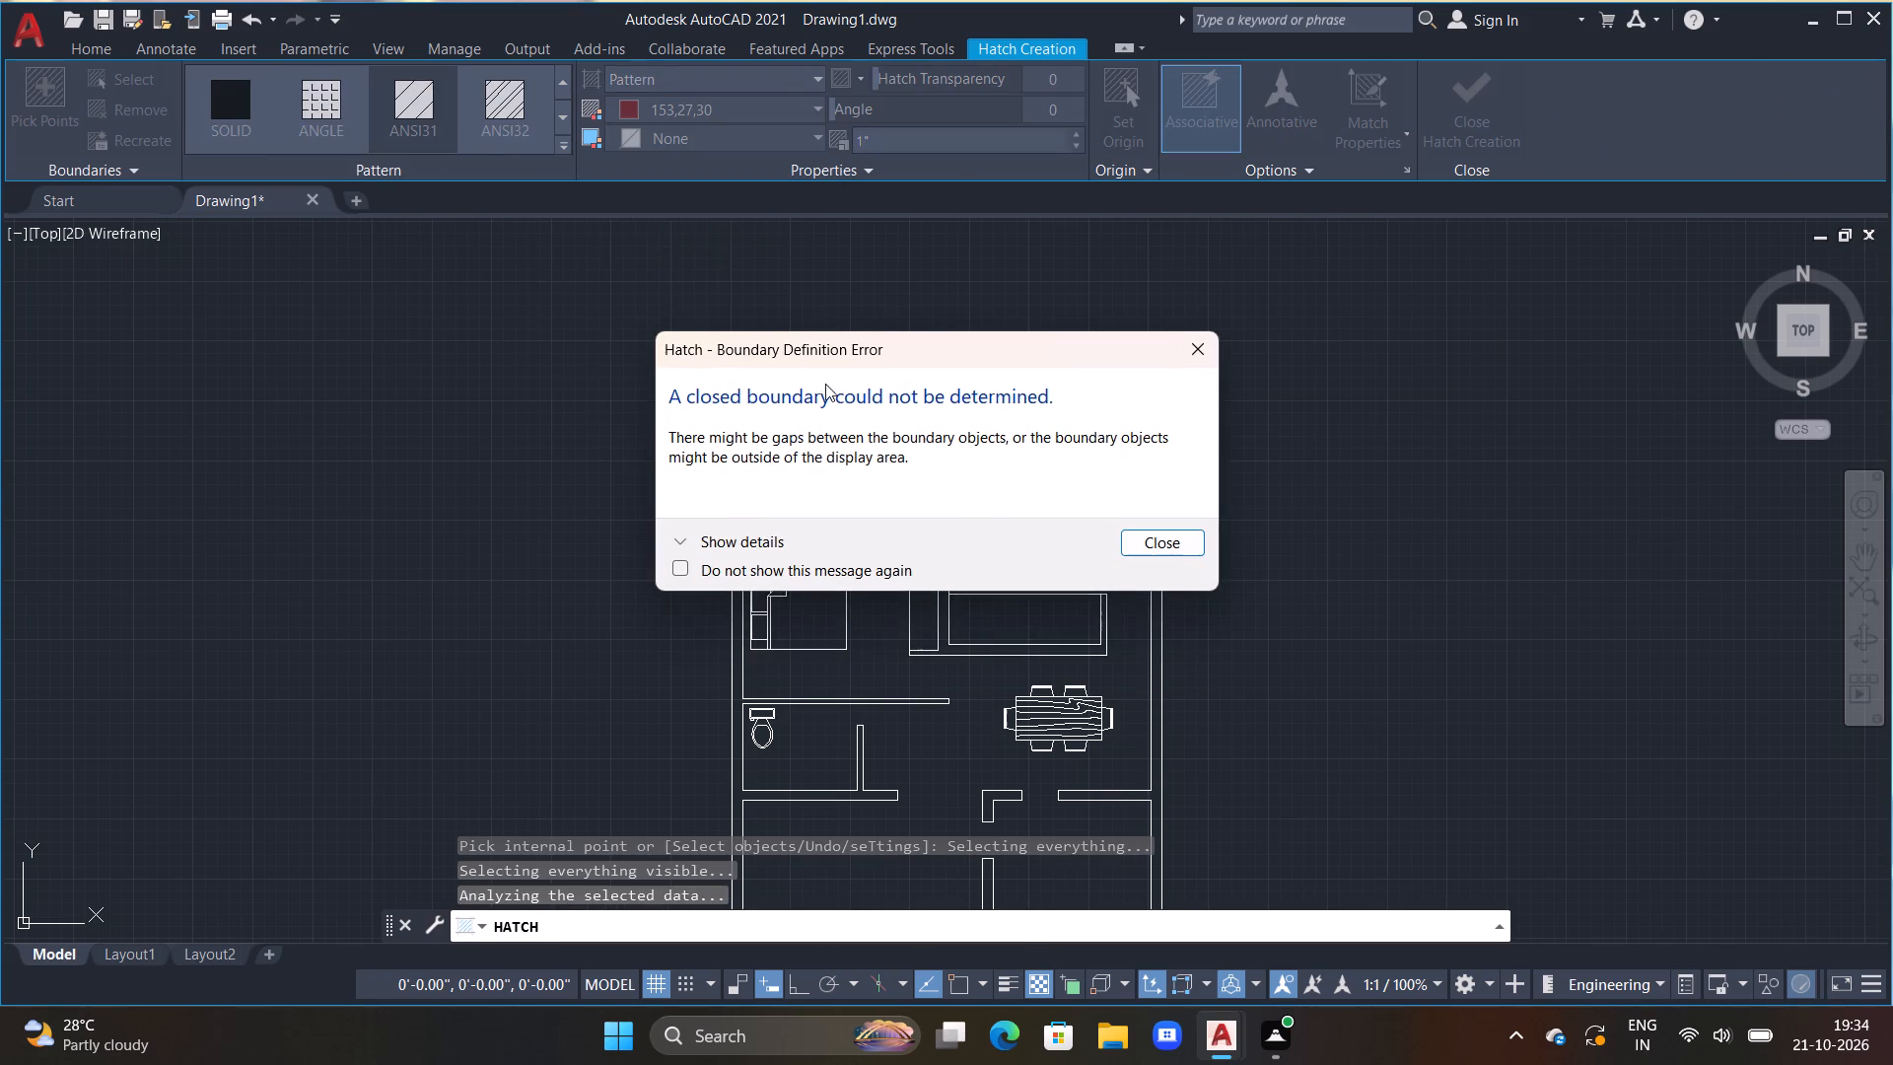
left_click(1164, 530)
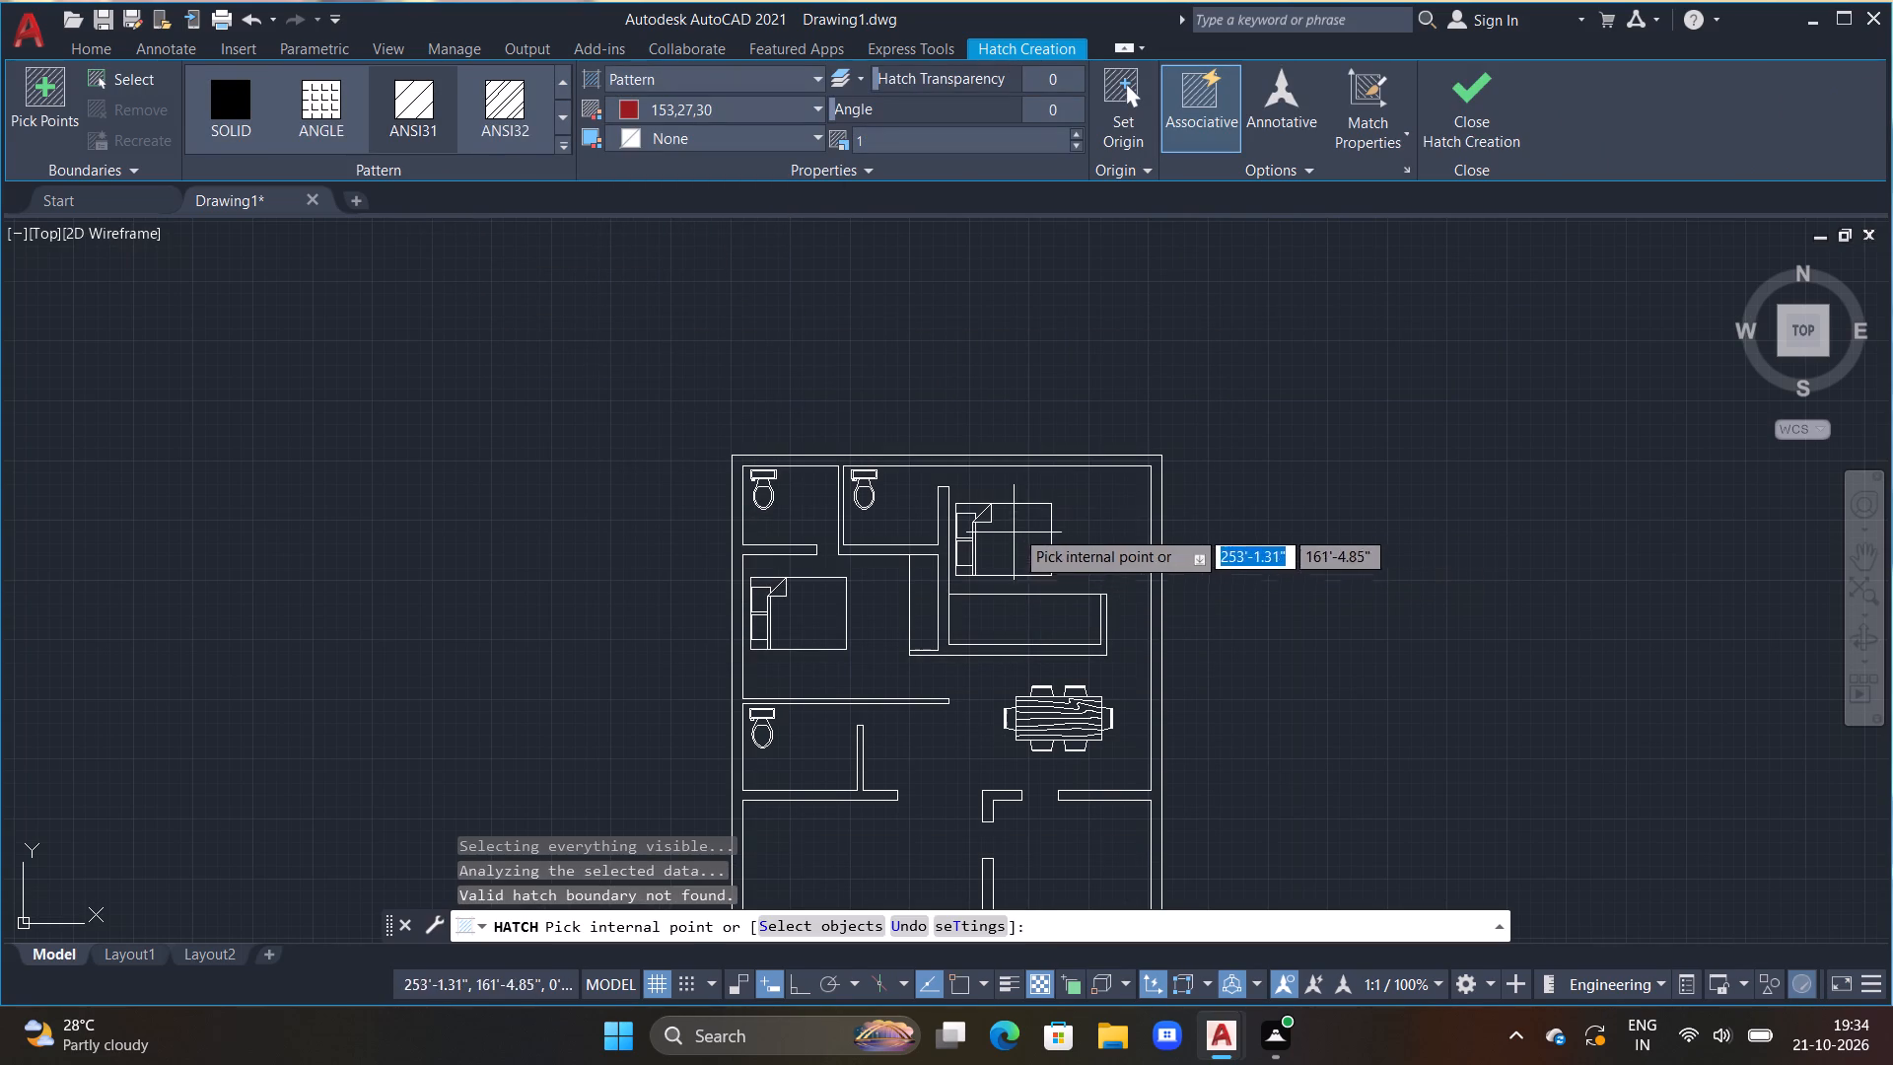
scroll(1027, 456, "up", 2)
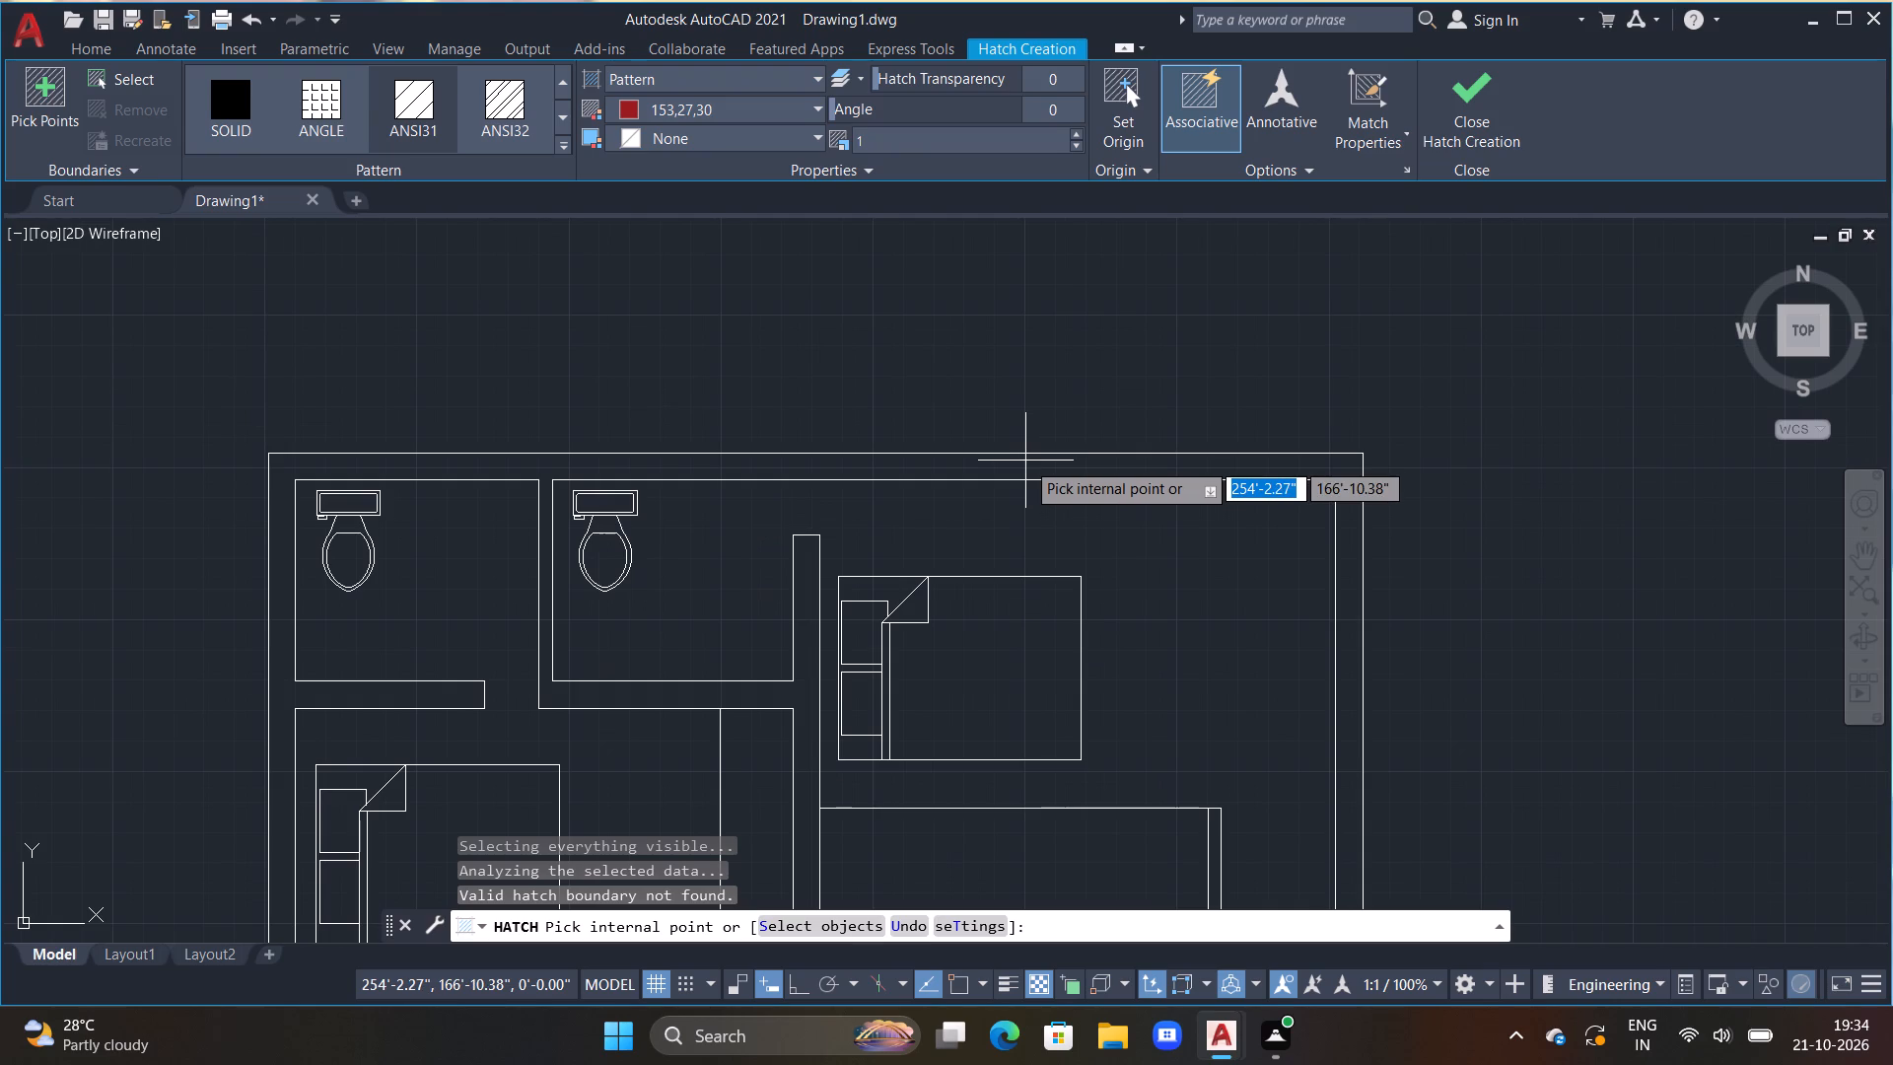
left_click(1025, 461)
scroll(1054, 488, "down", 2)
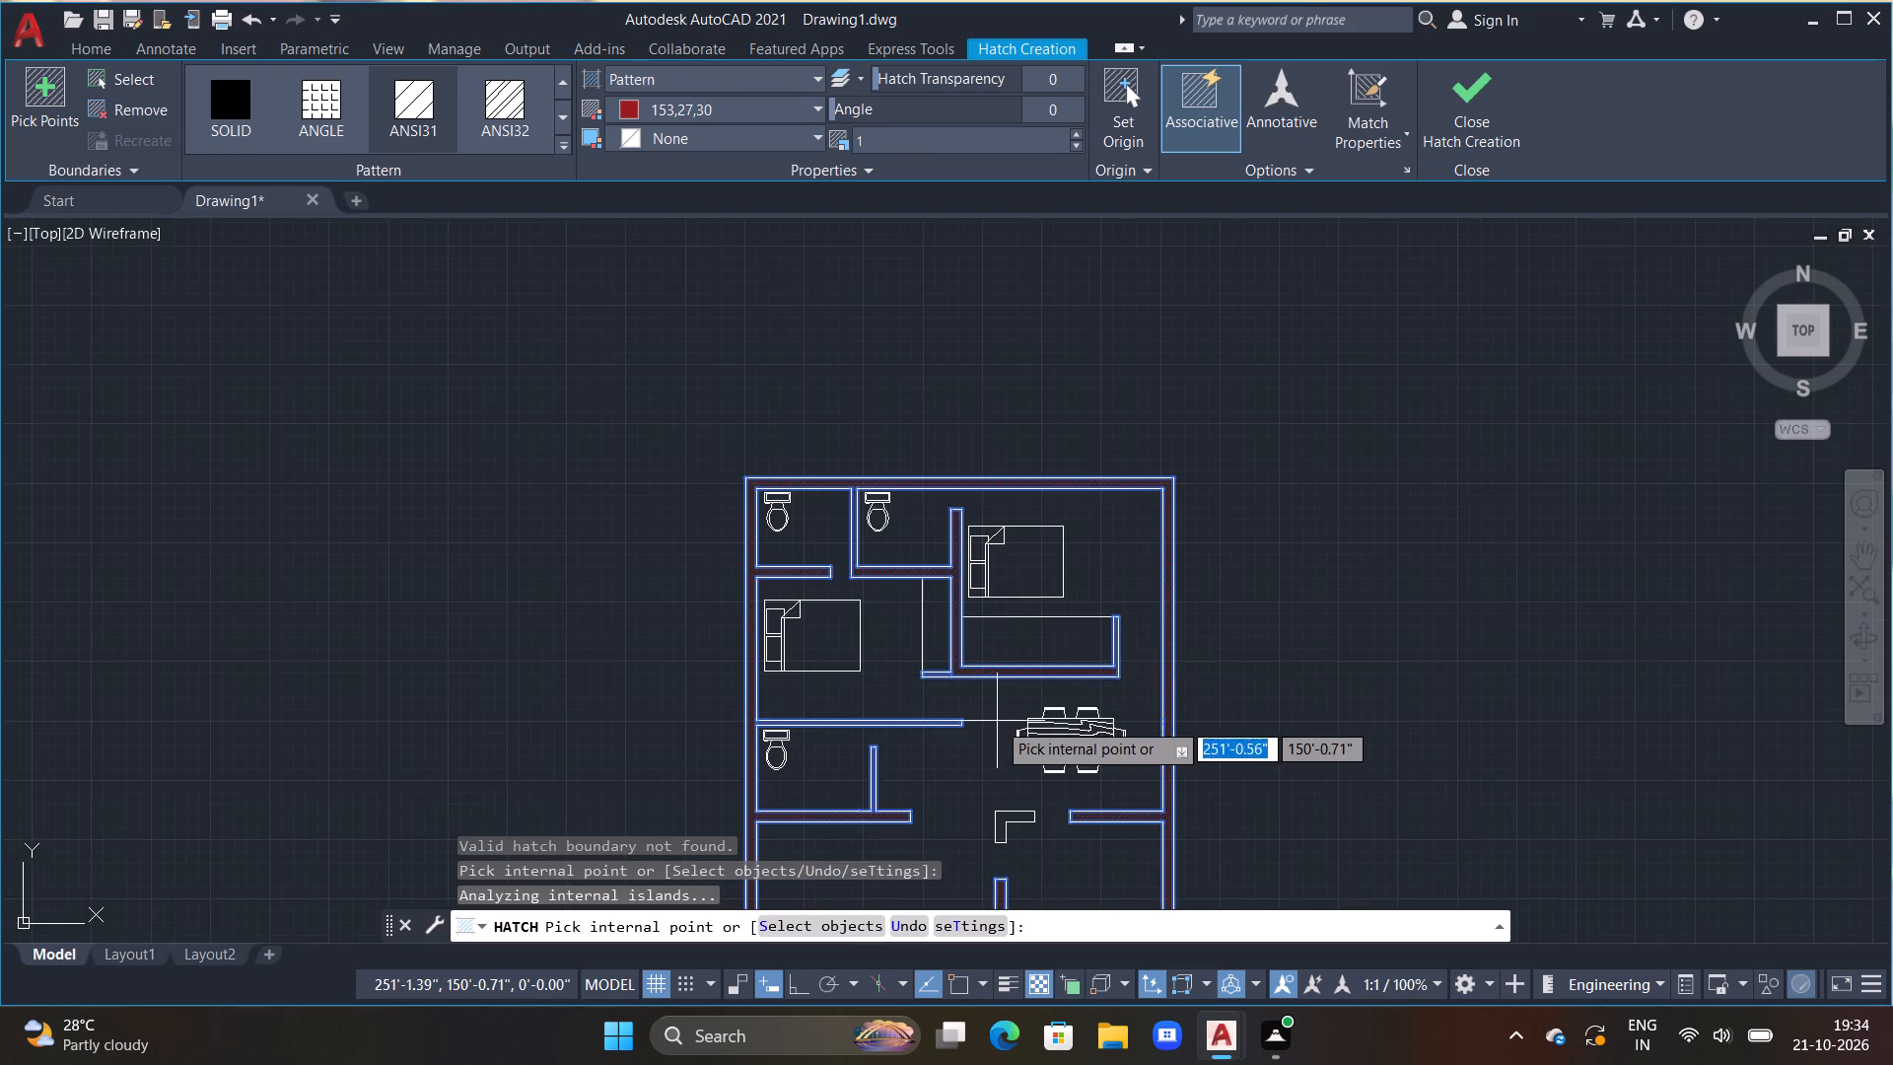
middle_click_drag(997, 721, 964, 502)
middle_click_drag(816, 767, 812, 541)
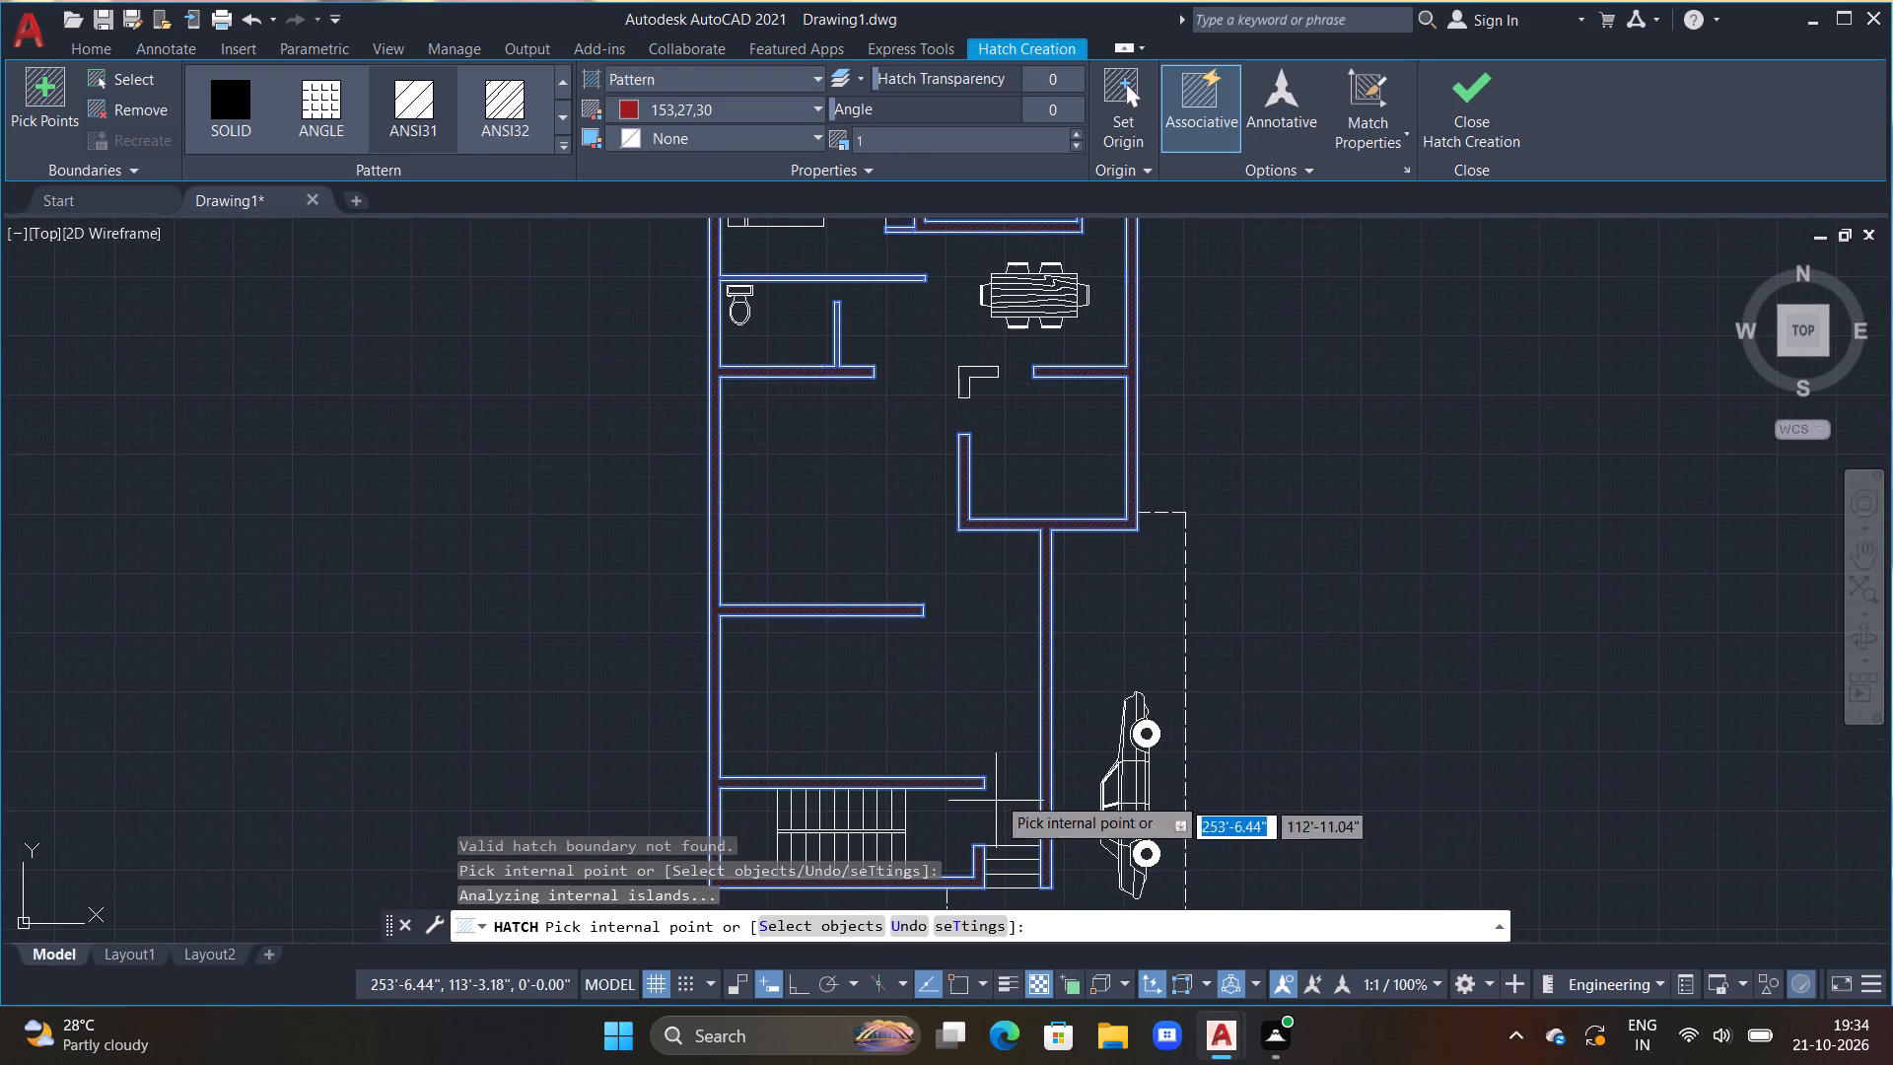
key("Escape")
key("Escape")
key("Escape")
Set the wall hatch's pattern scale to 2.
middle_click_drag(857, 490, 863, 537)
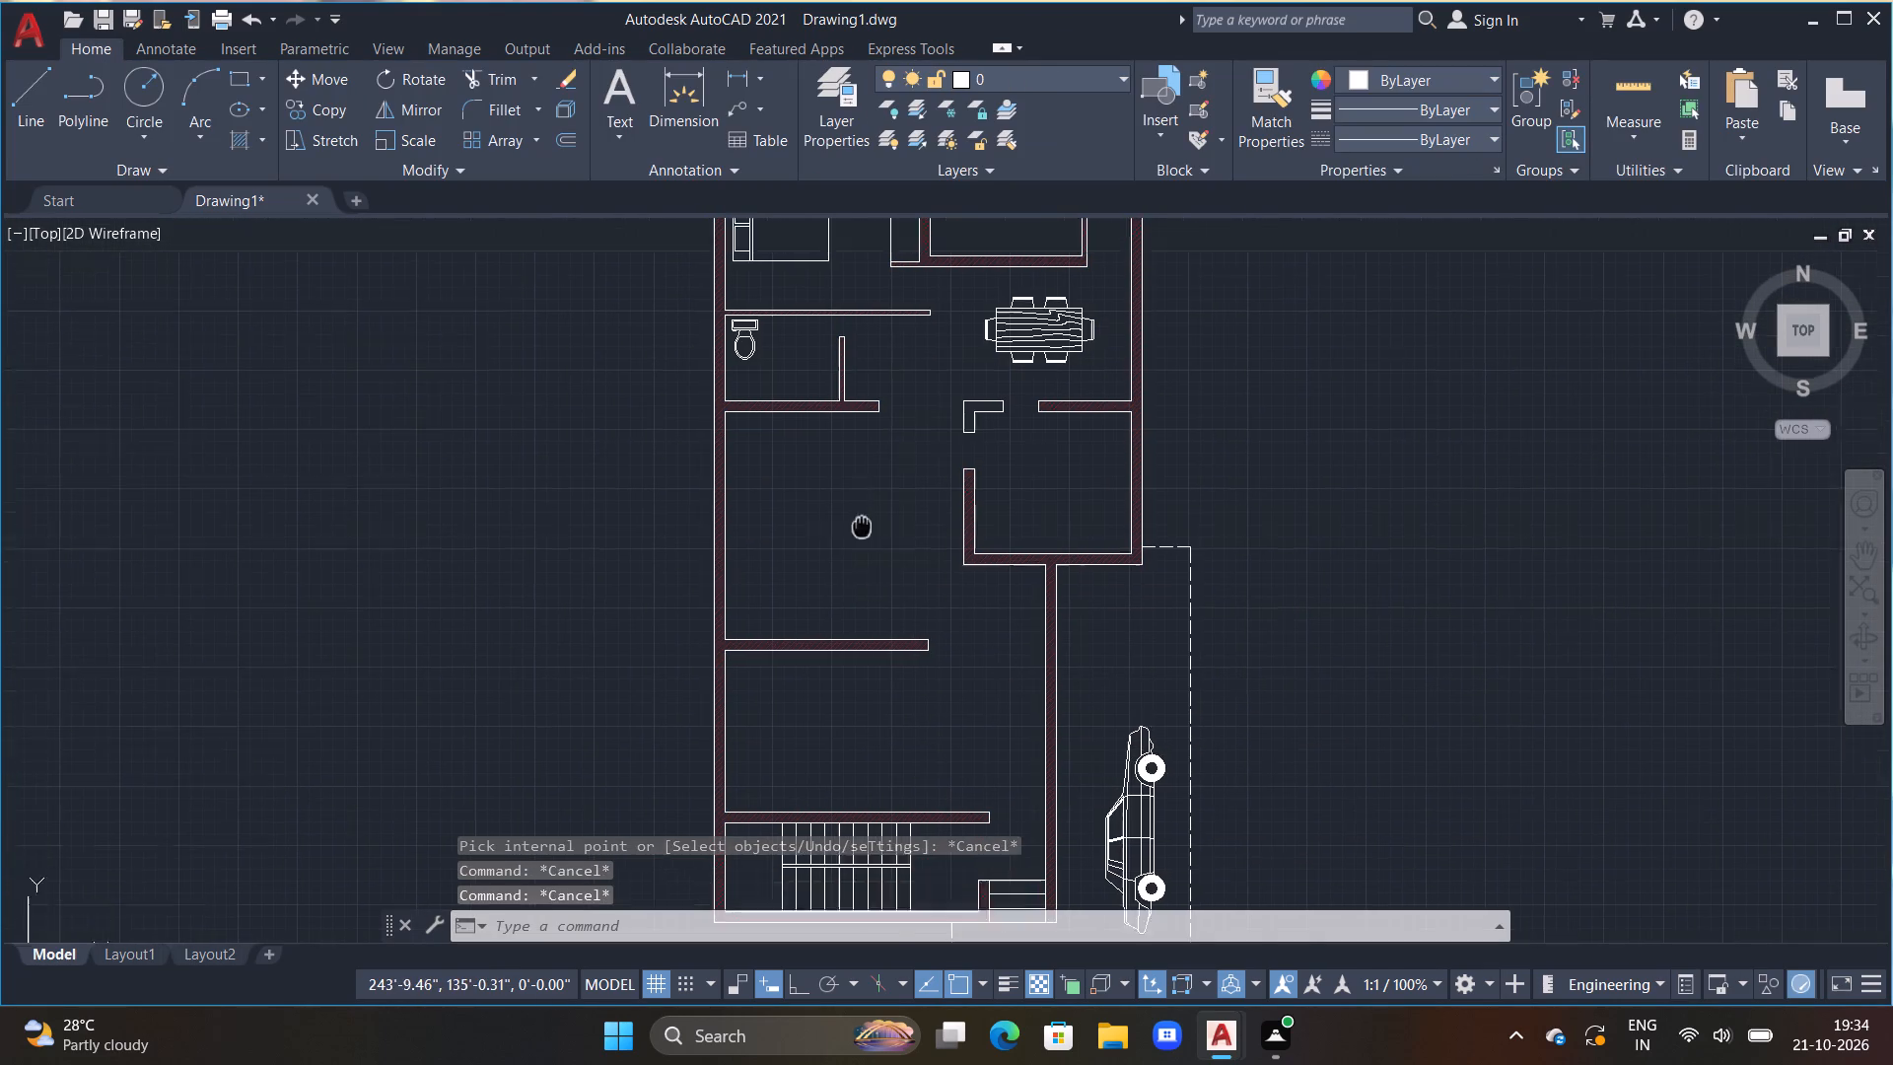
middle_click_drag(863, 537, 853, 823)
scroll(842, 387, "up", 2)
left_click(832, 350)
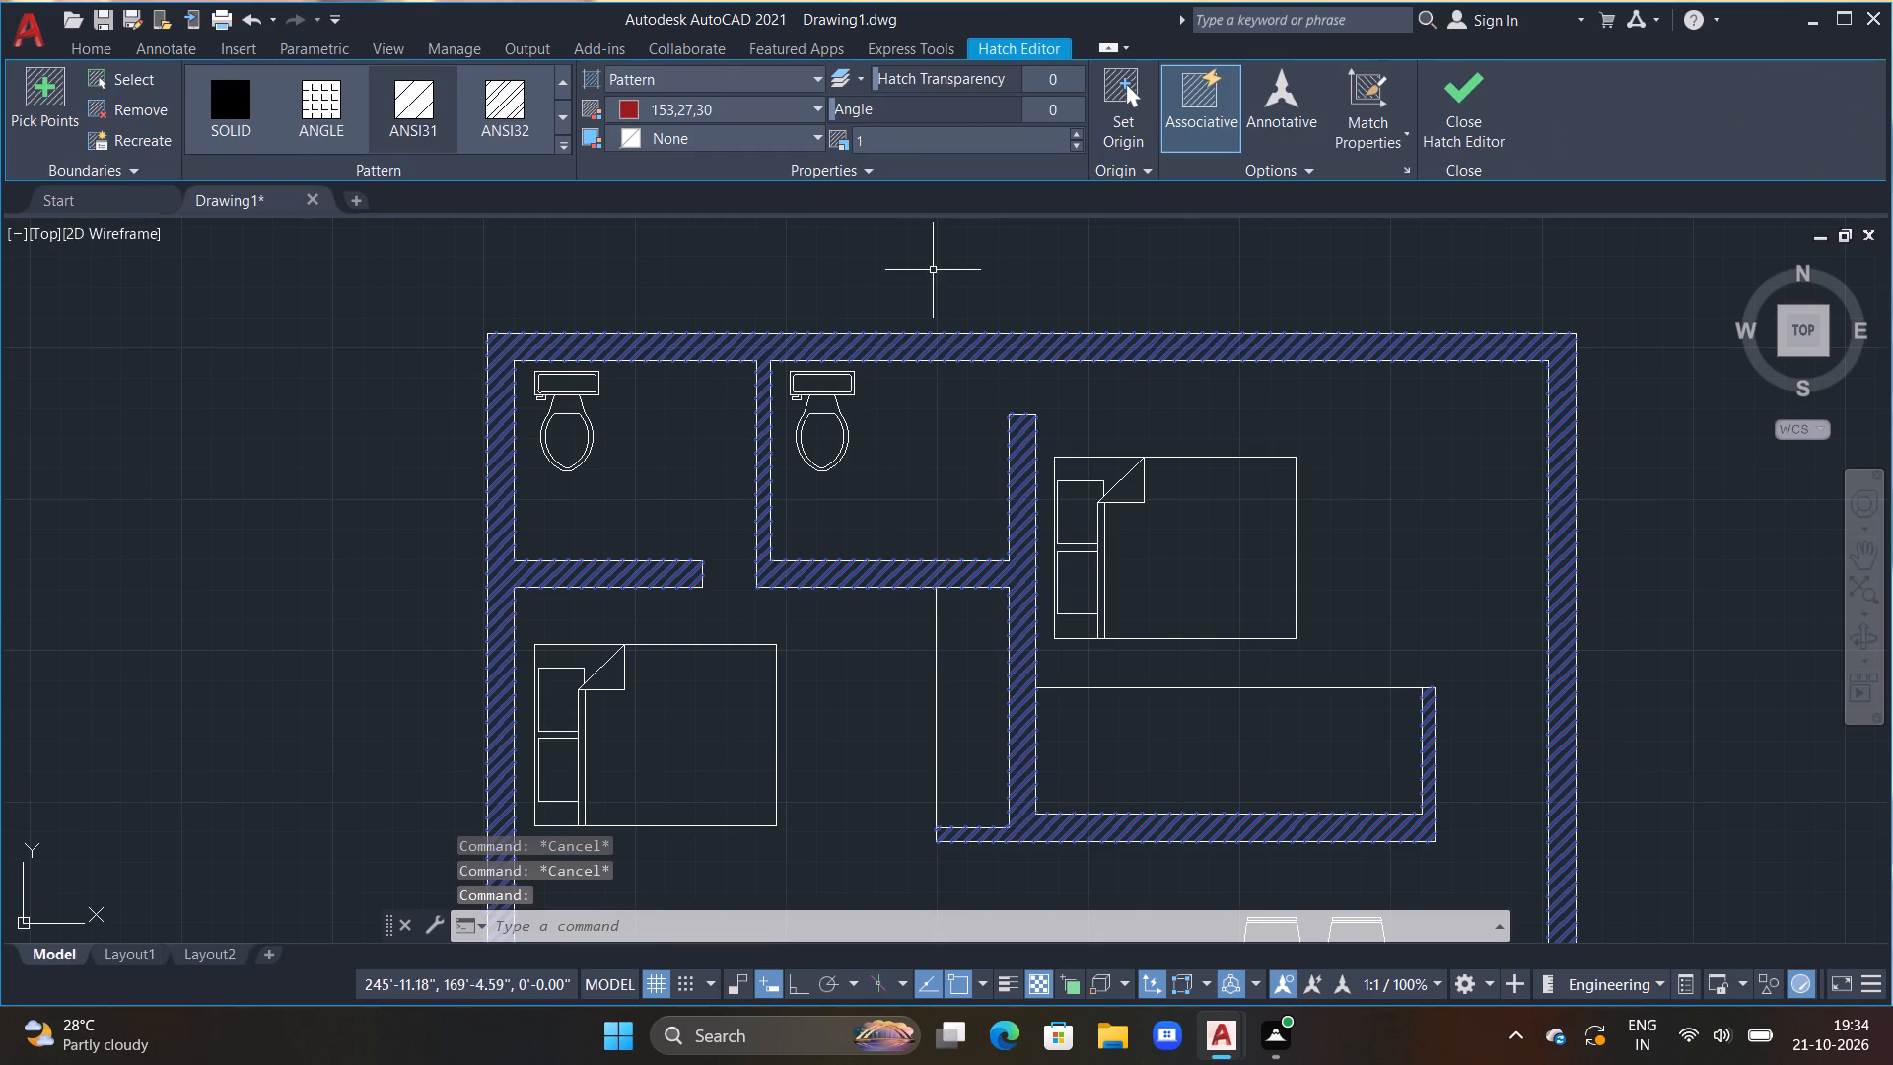
left_click(926, 148)
key("BackSpace")
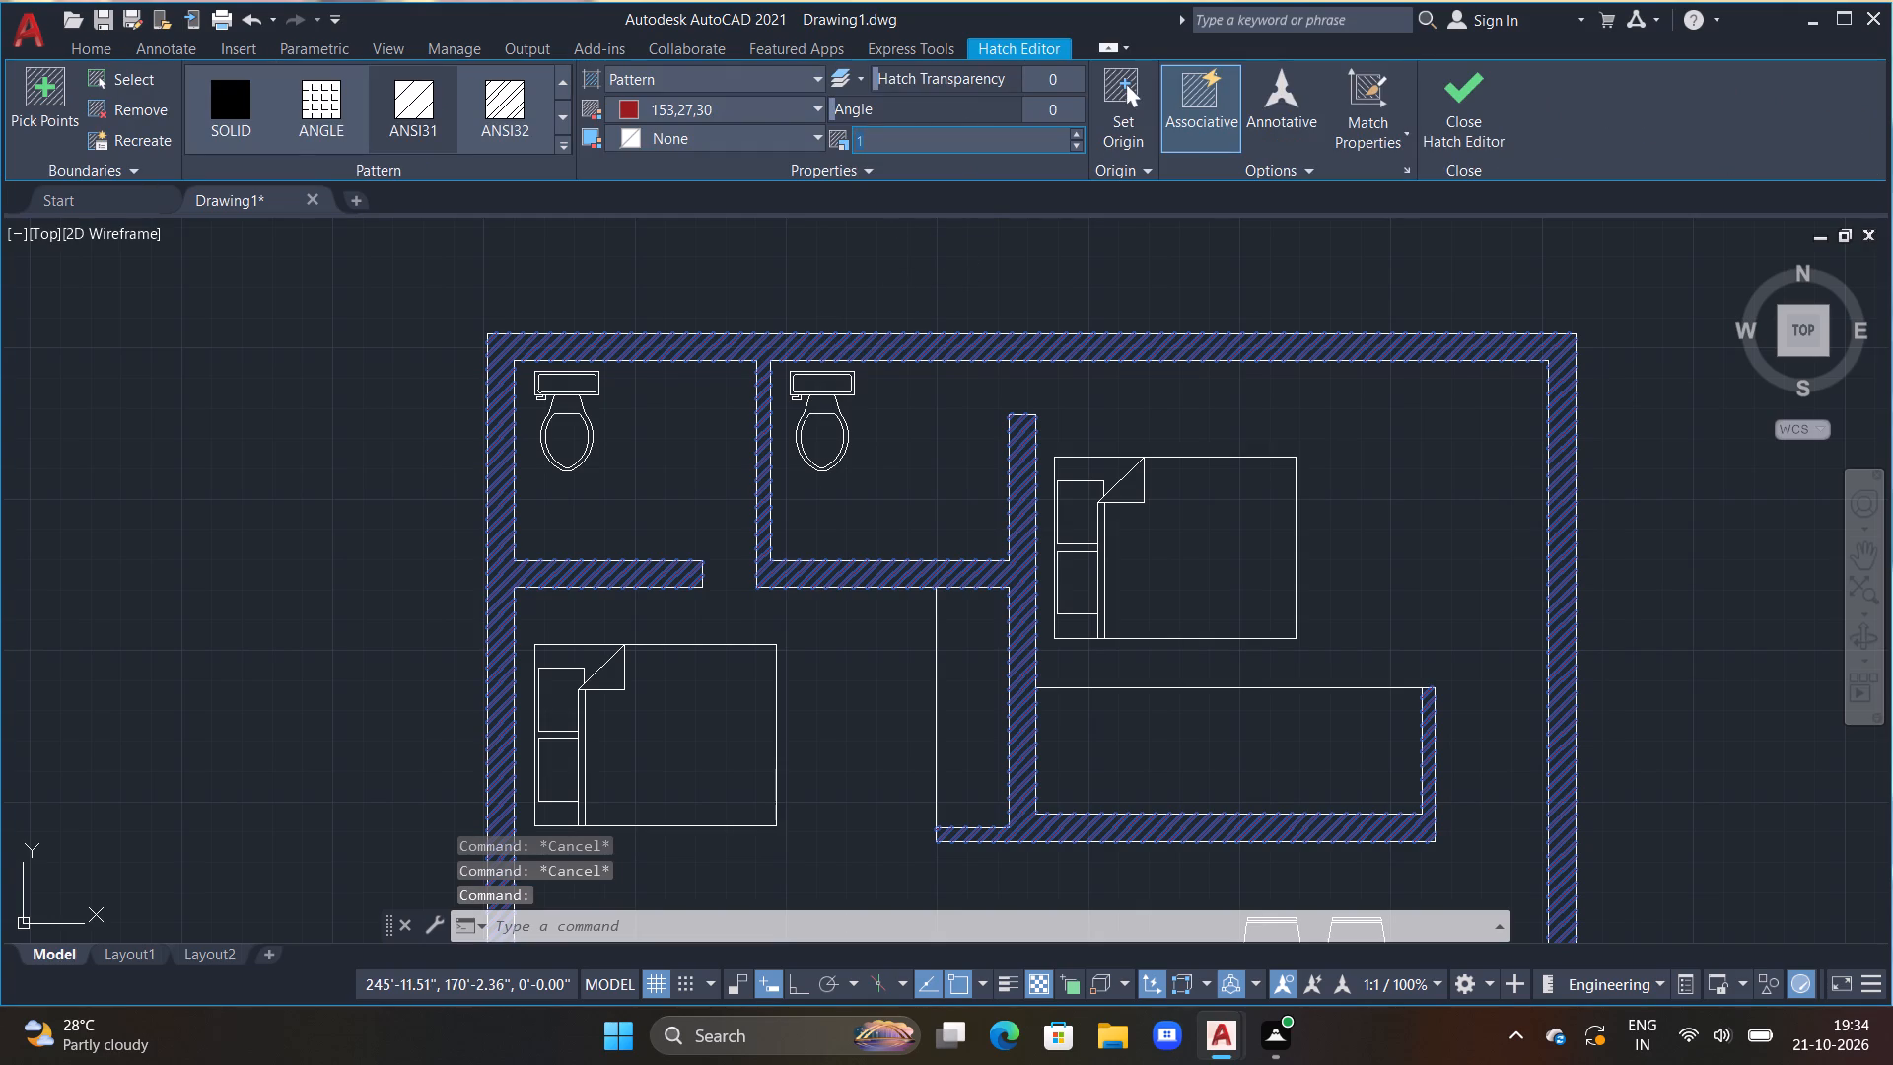
key("2")
key("Return")
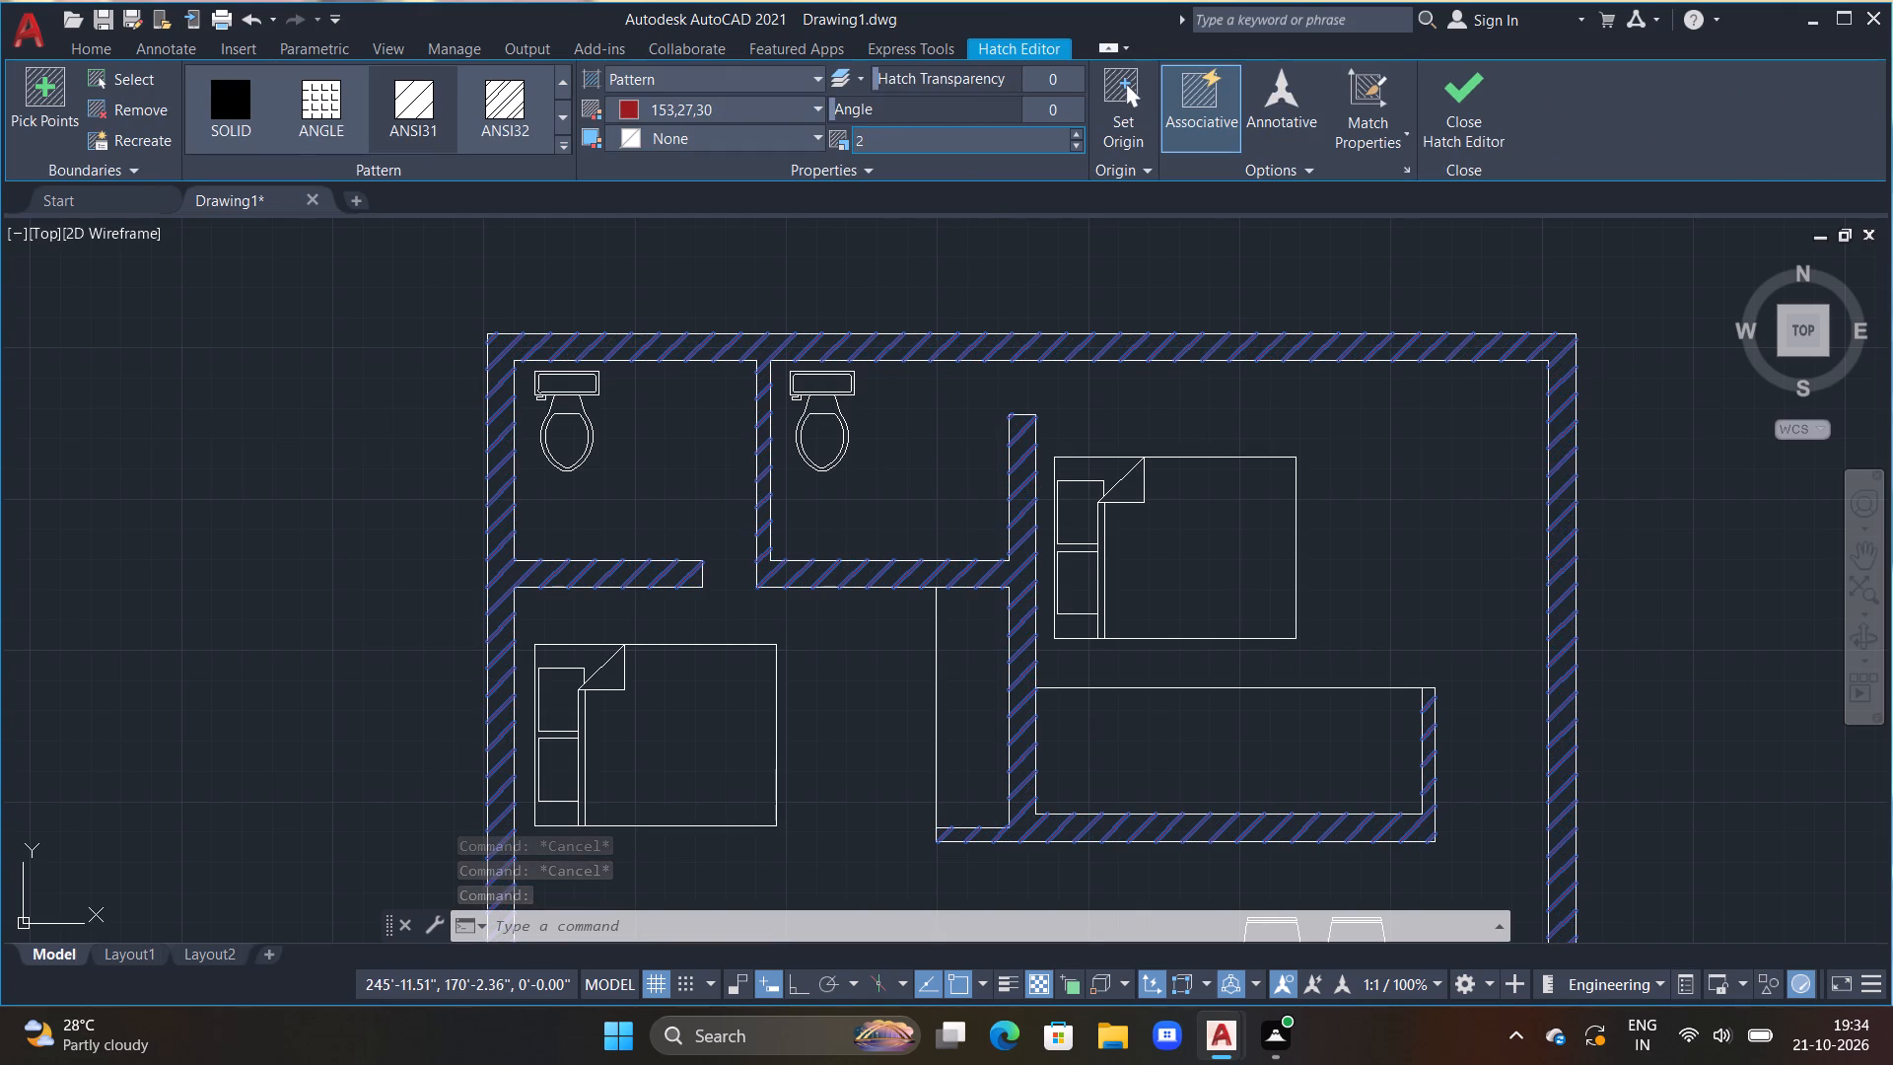
double_click(415, 377)
key("Escape")
key("Escape")
Examine the wall hatching around the northern bedrooms, toilets, dining area and the enclosure south of the northeast bed.
scroll(438, 392, "down", 1)
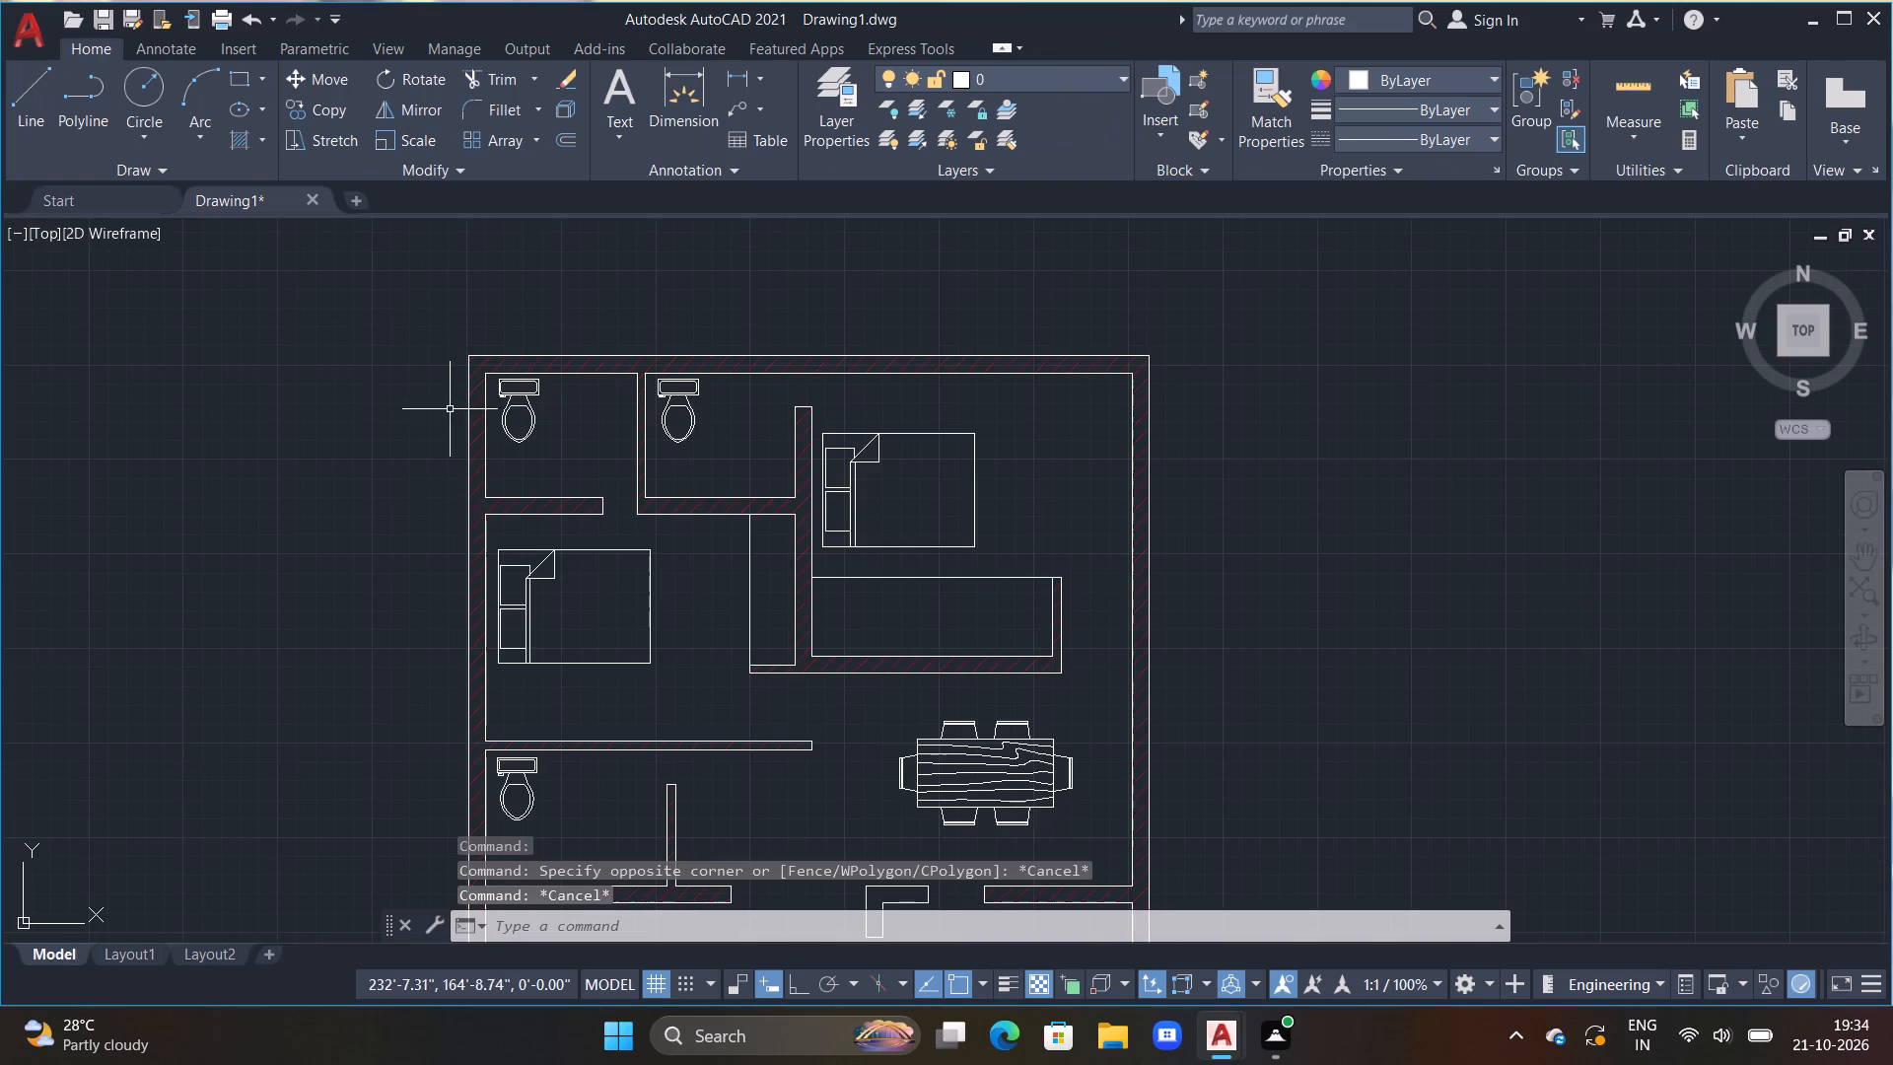
middle_click_drag(453, 412, 543, 384)
key("Escape")
key("Escape")
key("Escape")
middle_click_drag(624, 490, 701, 467)
key("Escape")
key("Escape")
scroll(752, 587, "up", 1)
middle_click_drag(780, 673, 776, 604)
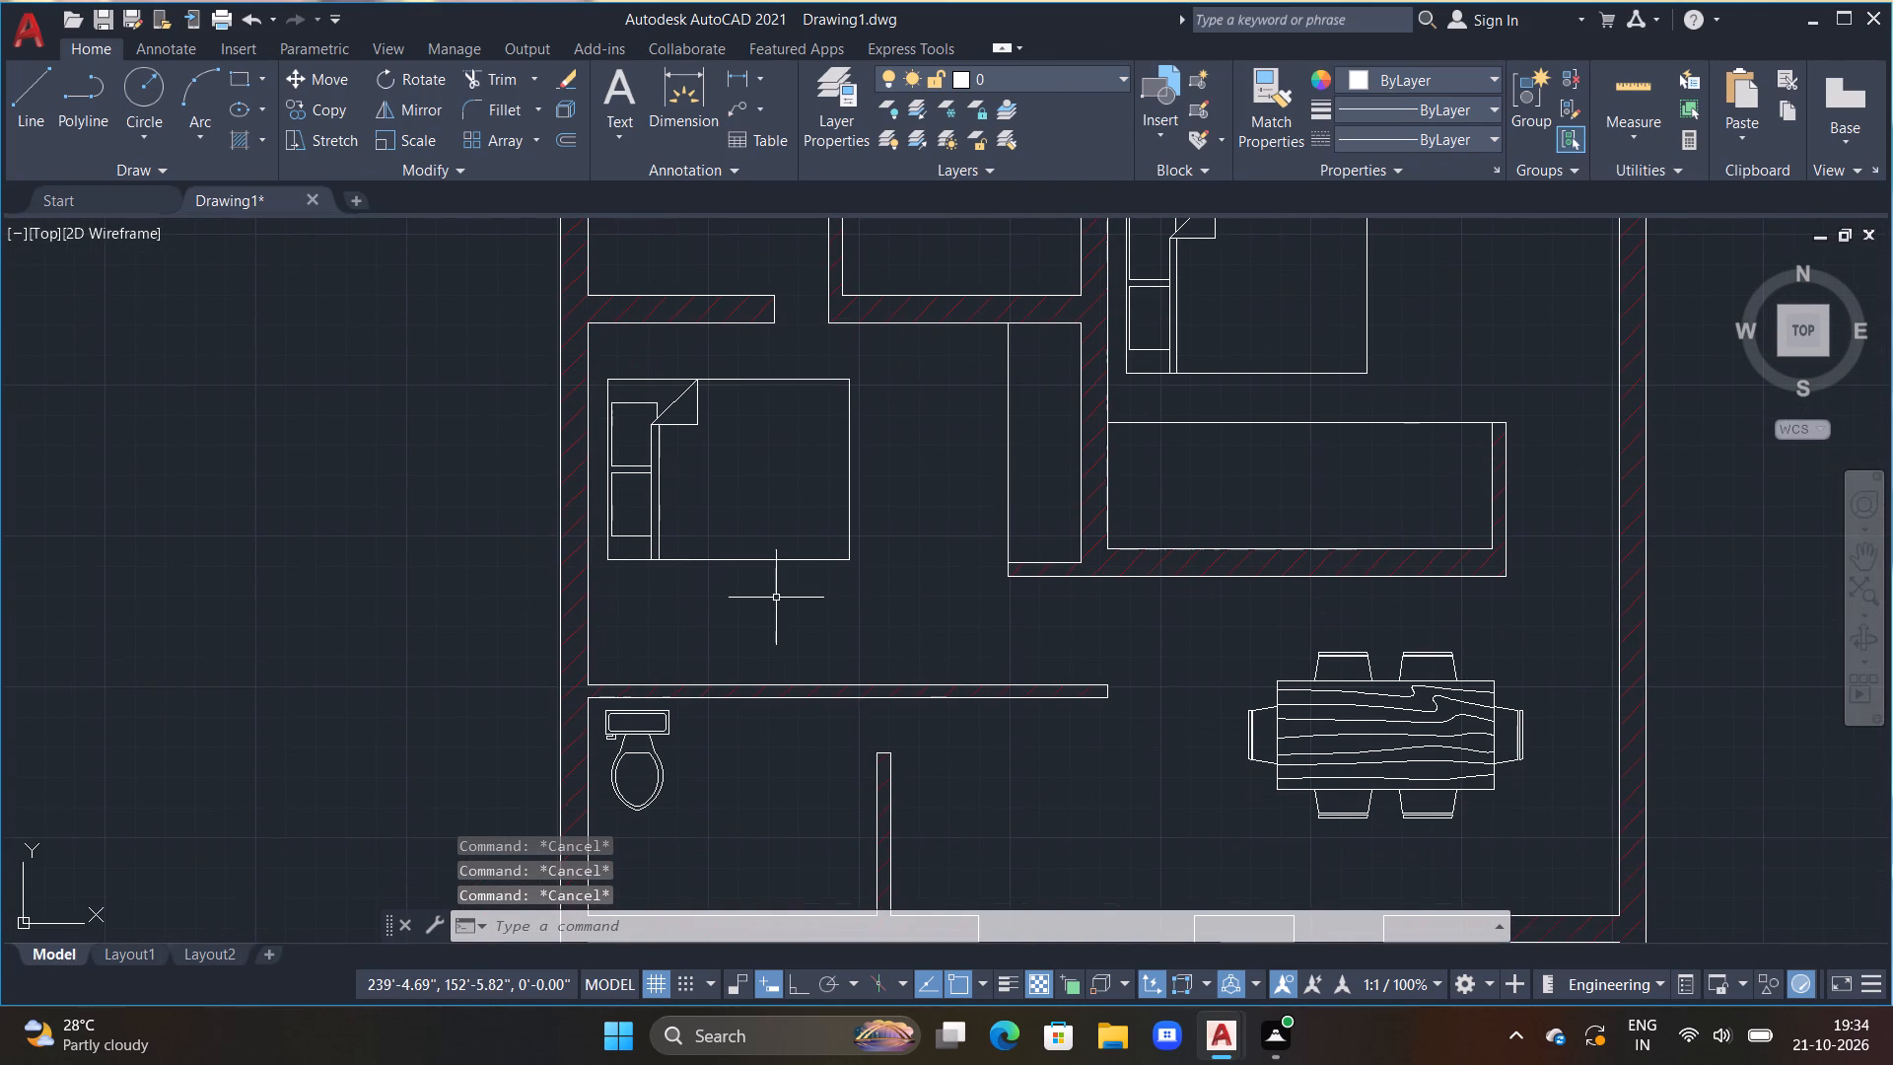
middle_click_drag(1023, 700, 1030, 541)
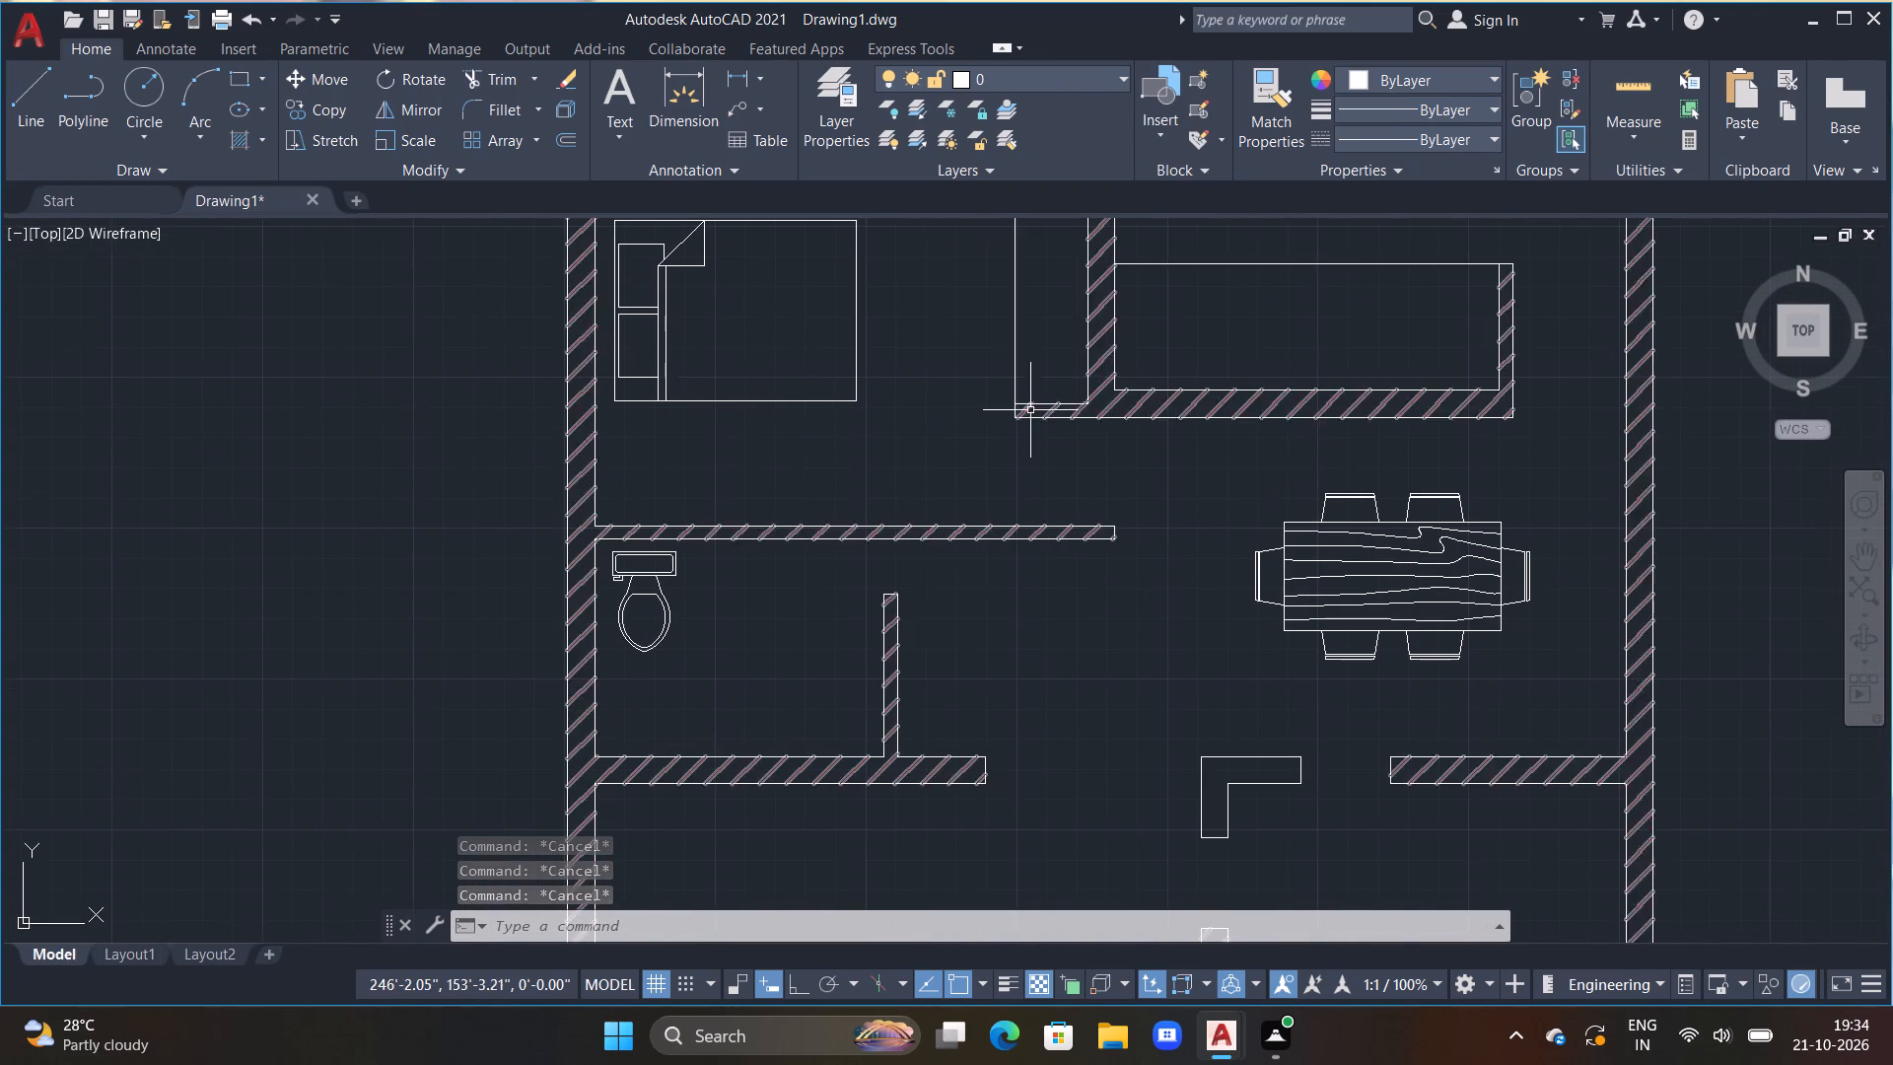
middle_click_drag(1041, 425, 1069, 709)
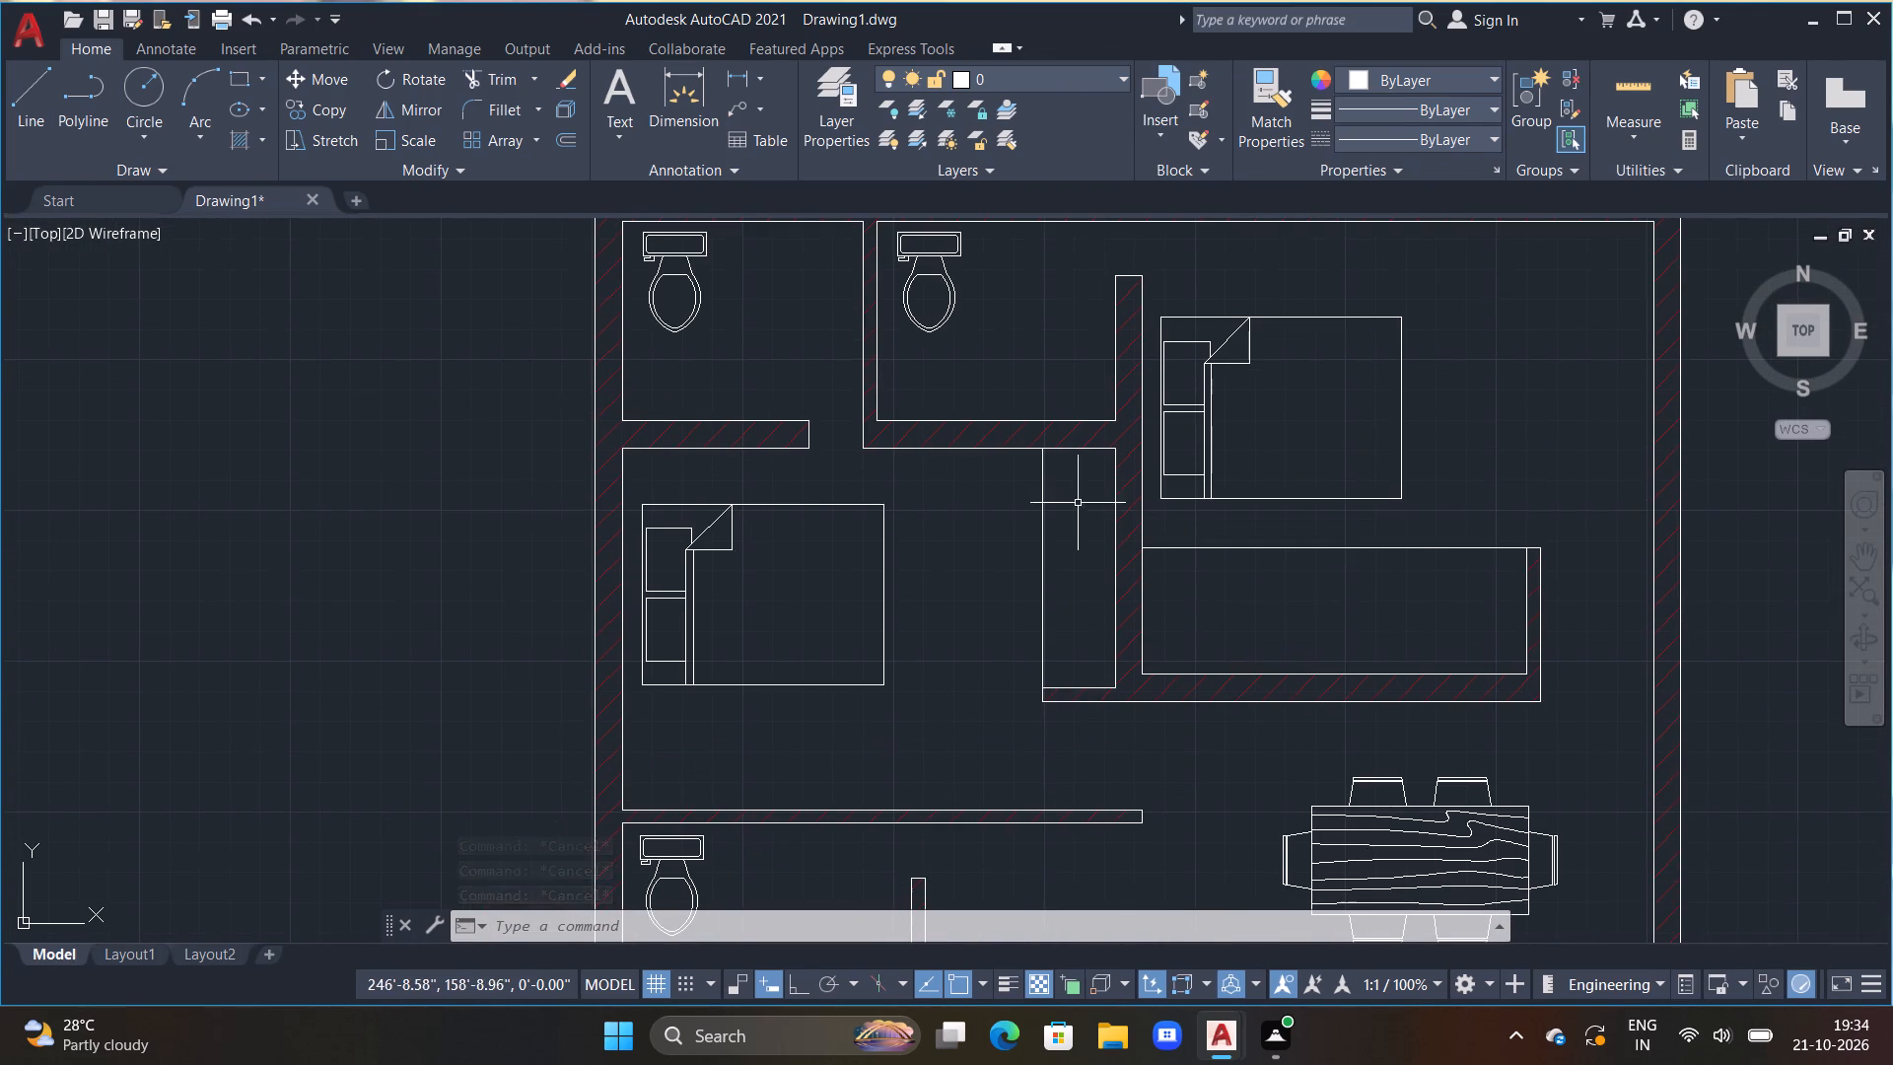
middle_click_drag(1088, 574, 1080, 521)
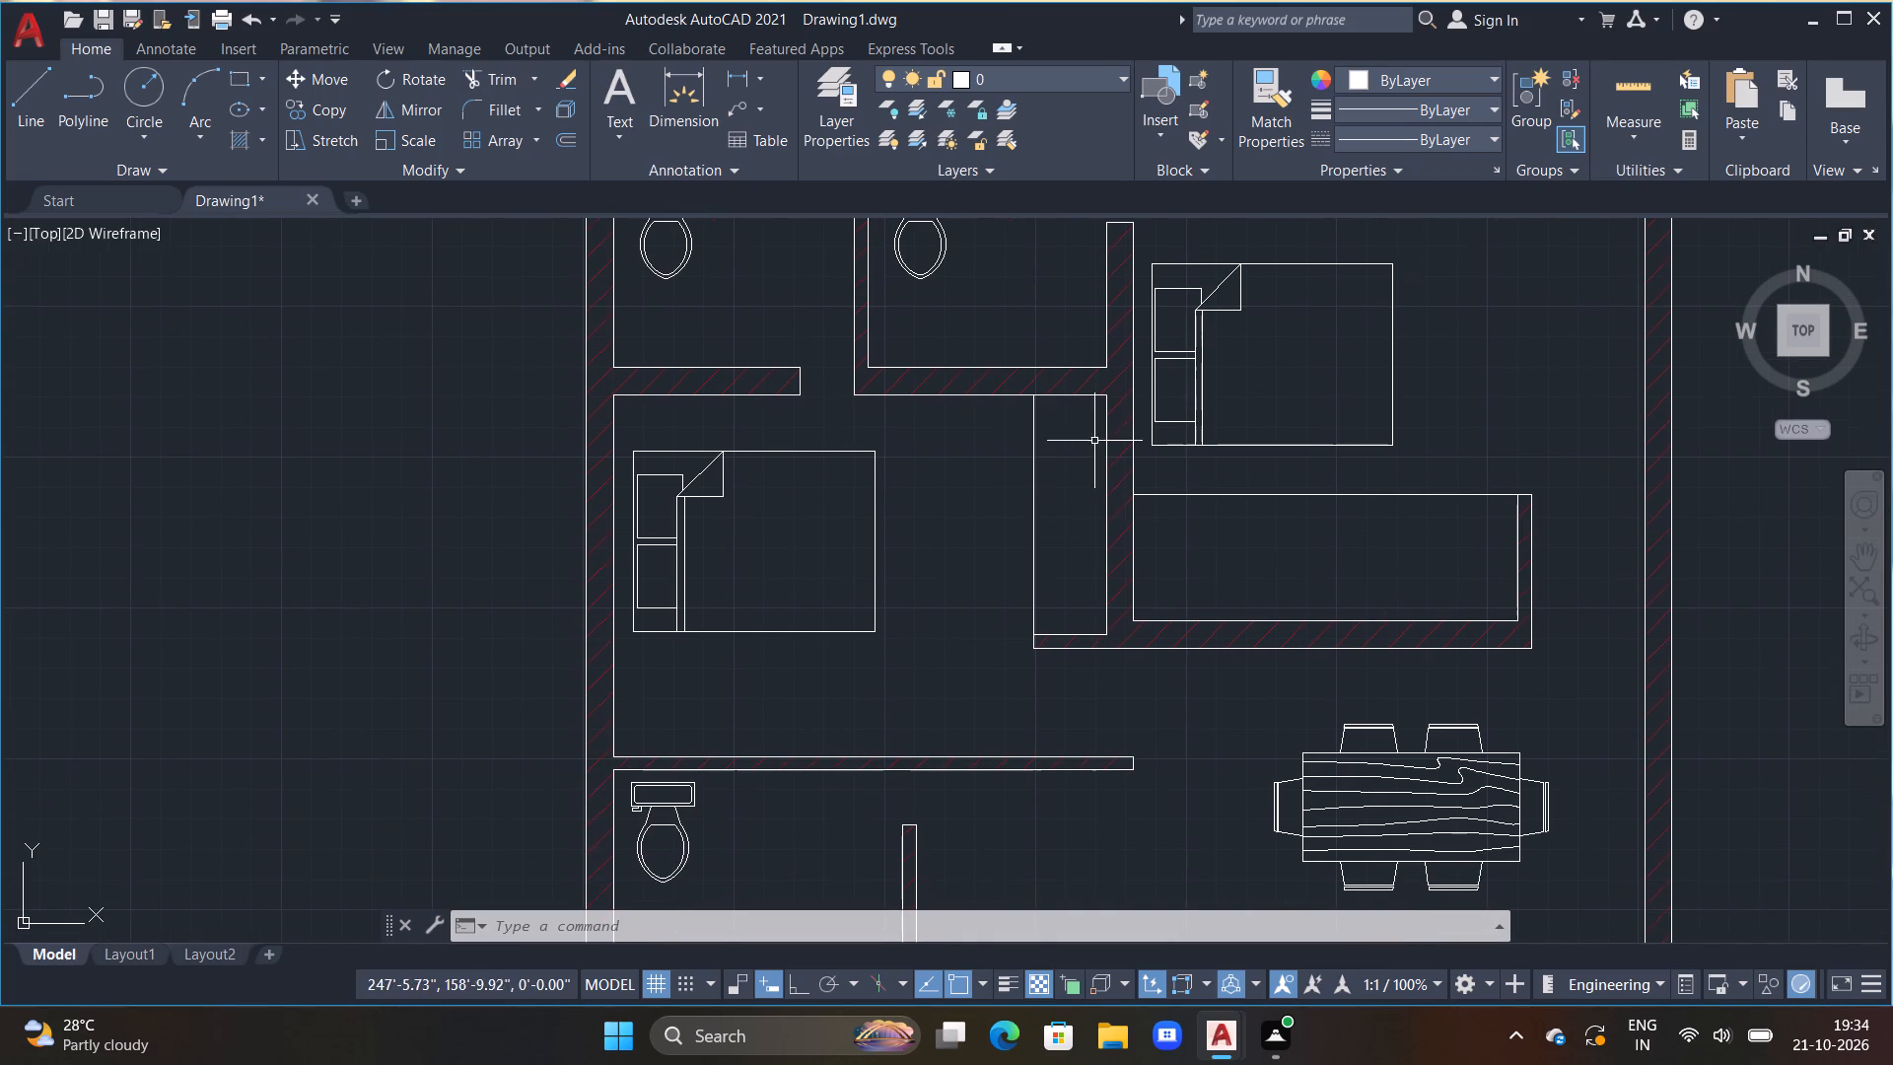
middle_click_drag(1124, 441, 1014, 463)
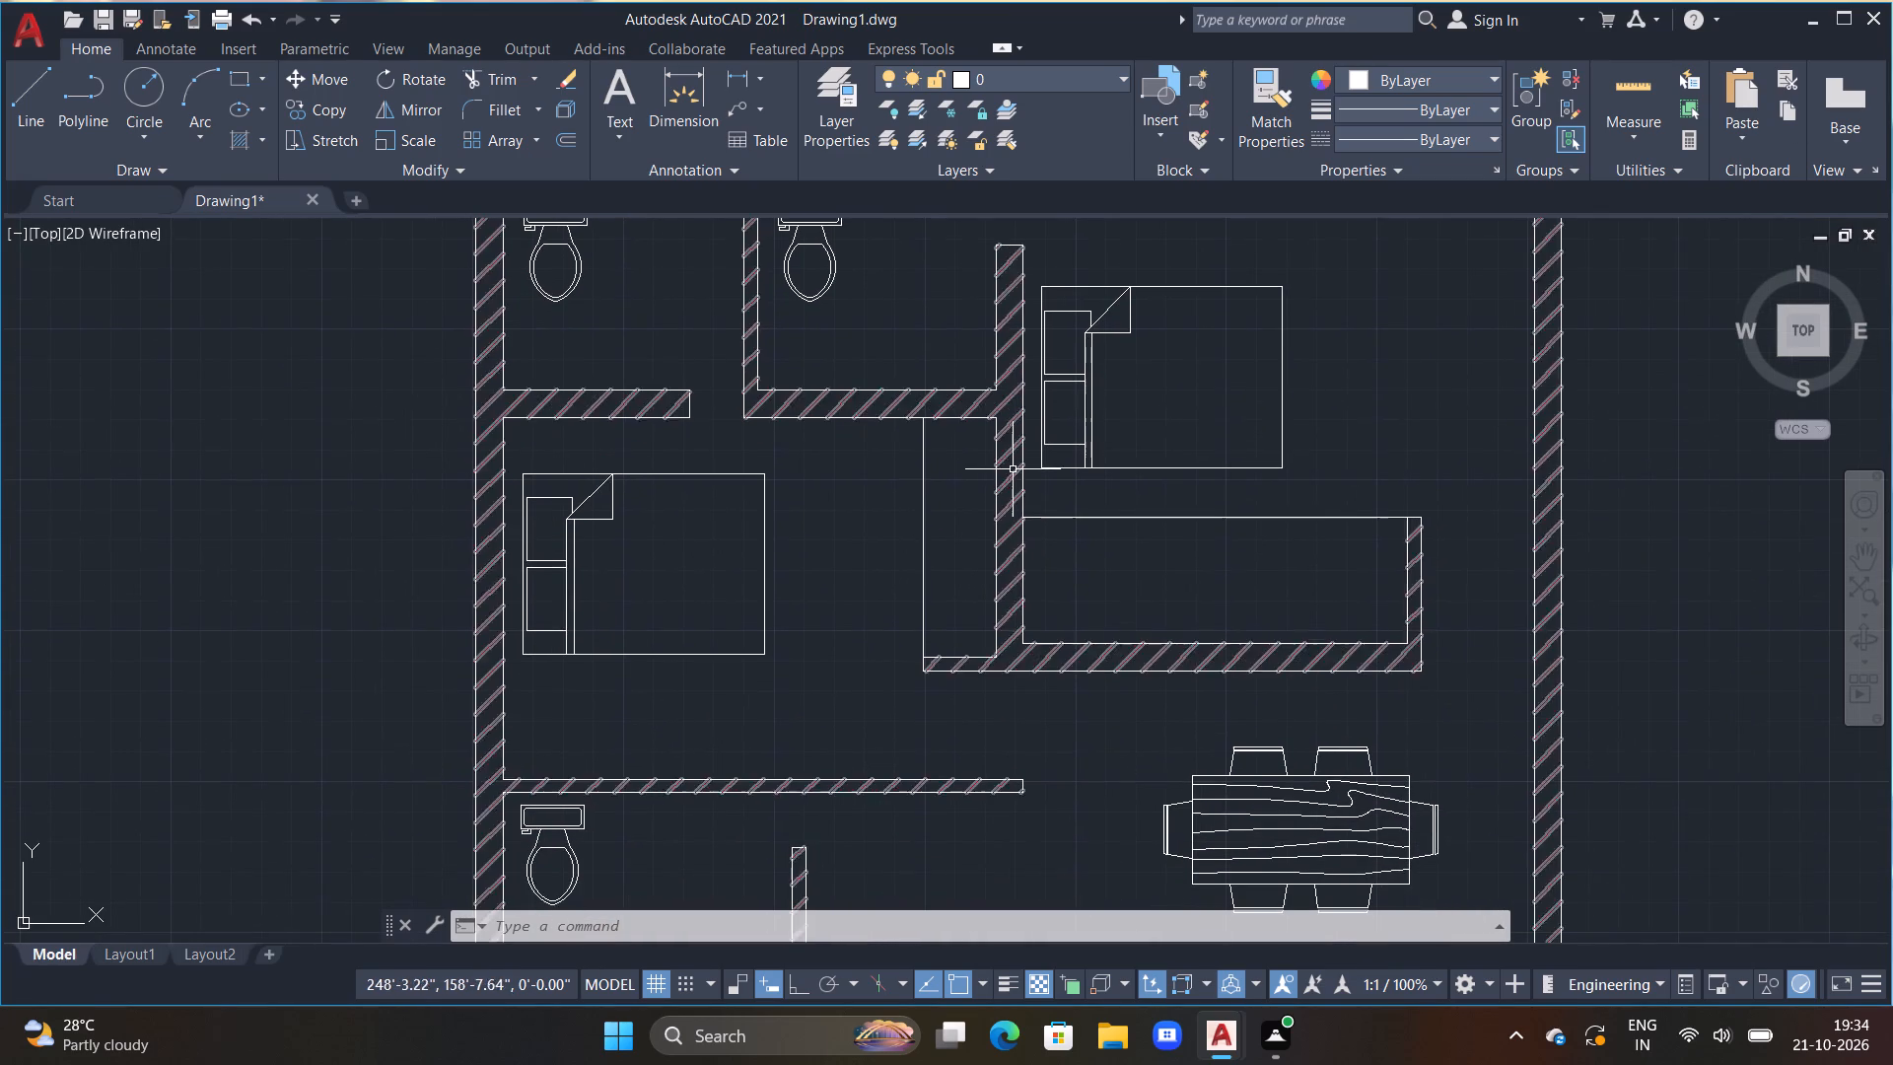
key("Escape")
key("Escape")
key("Escape")
key("Escape")
key("Escape")
scroll(1117, 583, "up", 1)
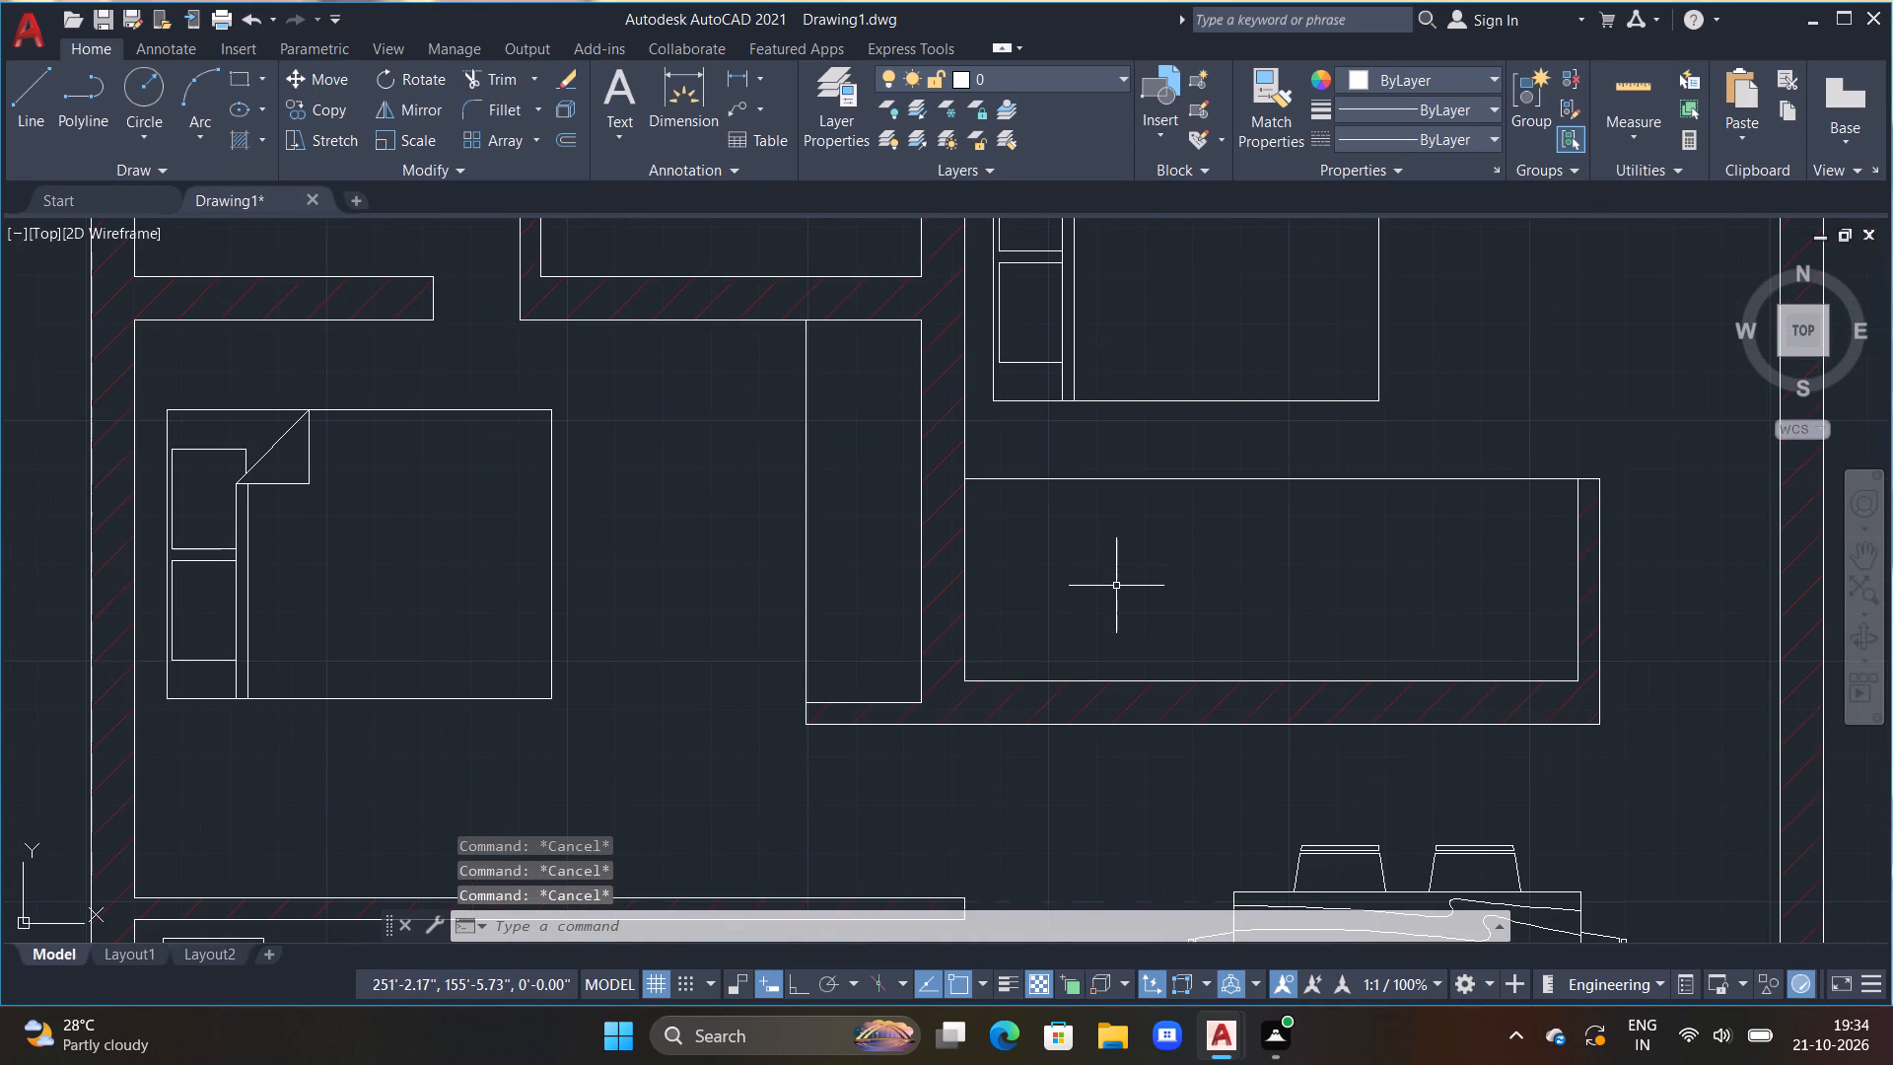
middle_click_drag(1115, 586, 1084, 575)
key("Escape")
key("Escape")
scroll(1038, 585, "down", 1)
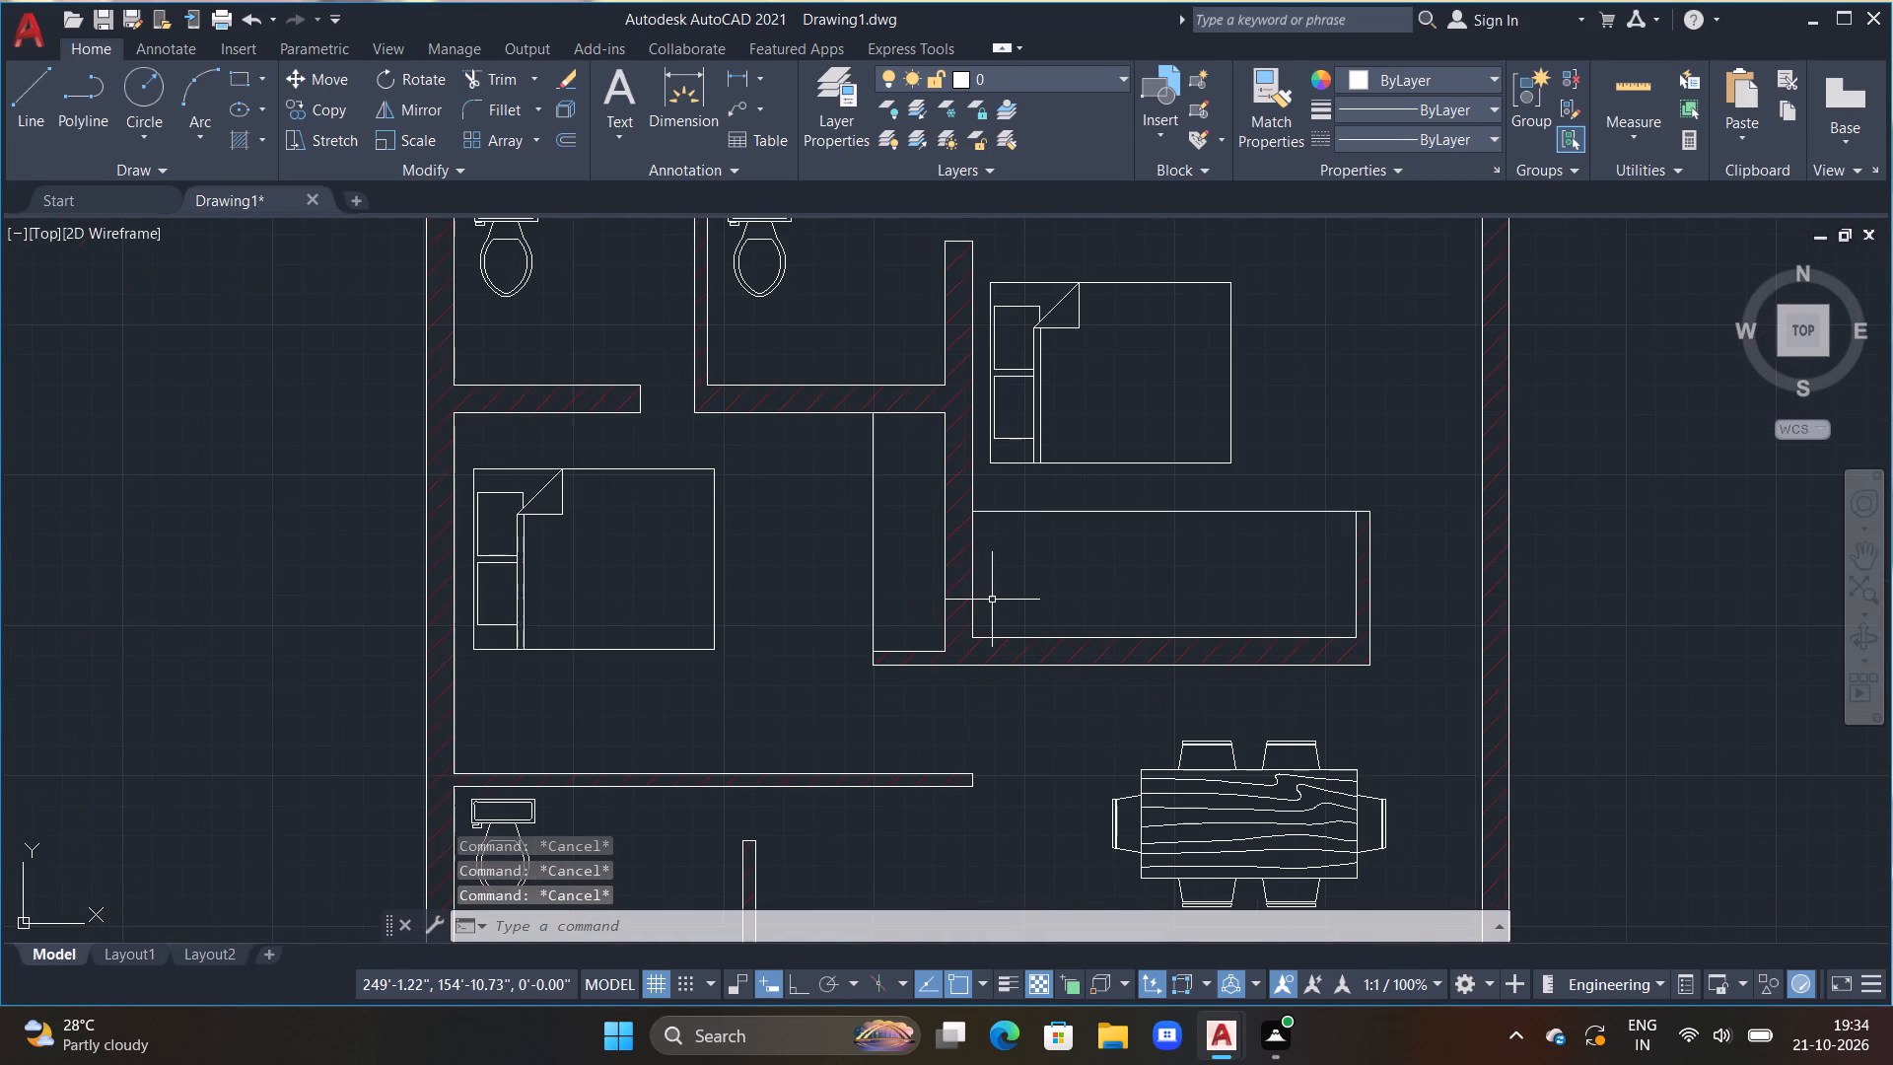
scroll(992, 595, "up", 1)
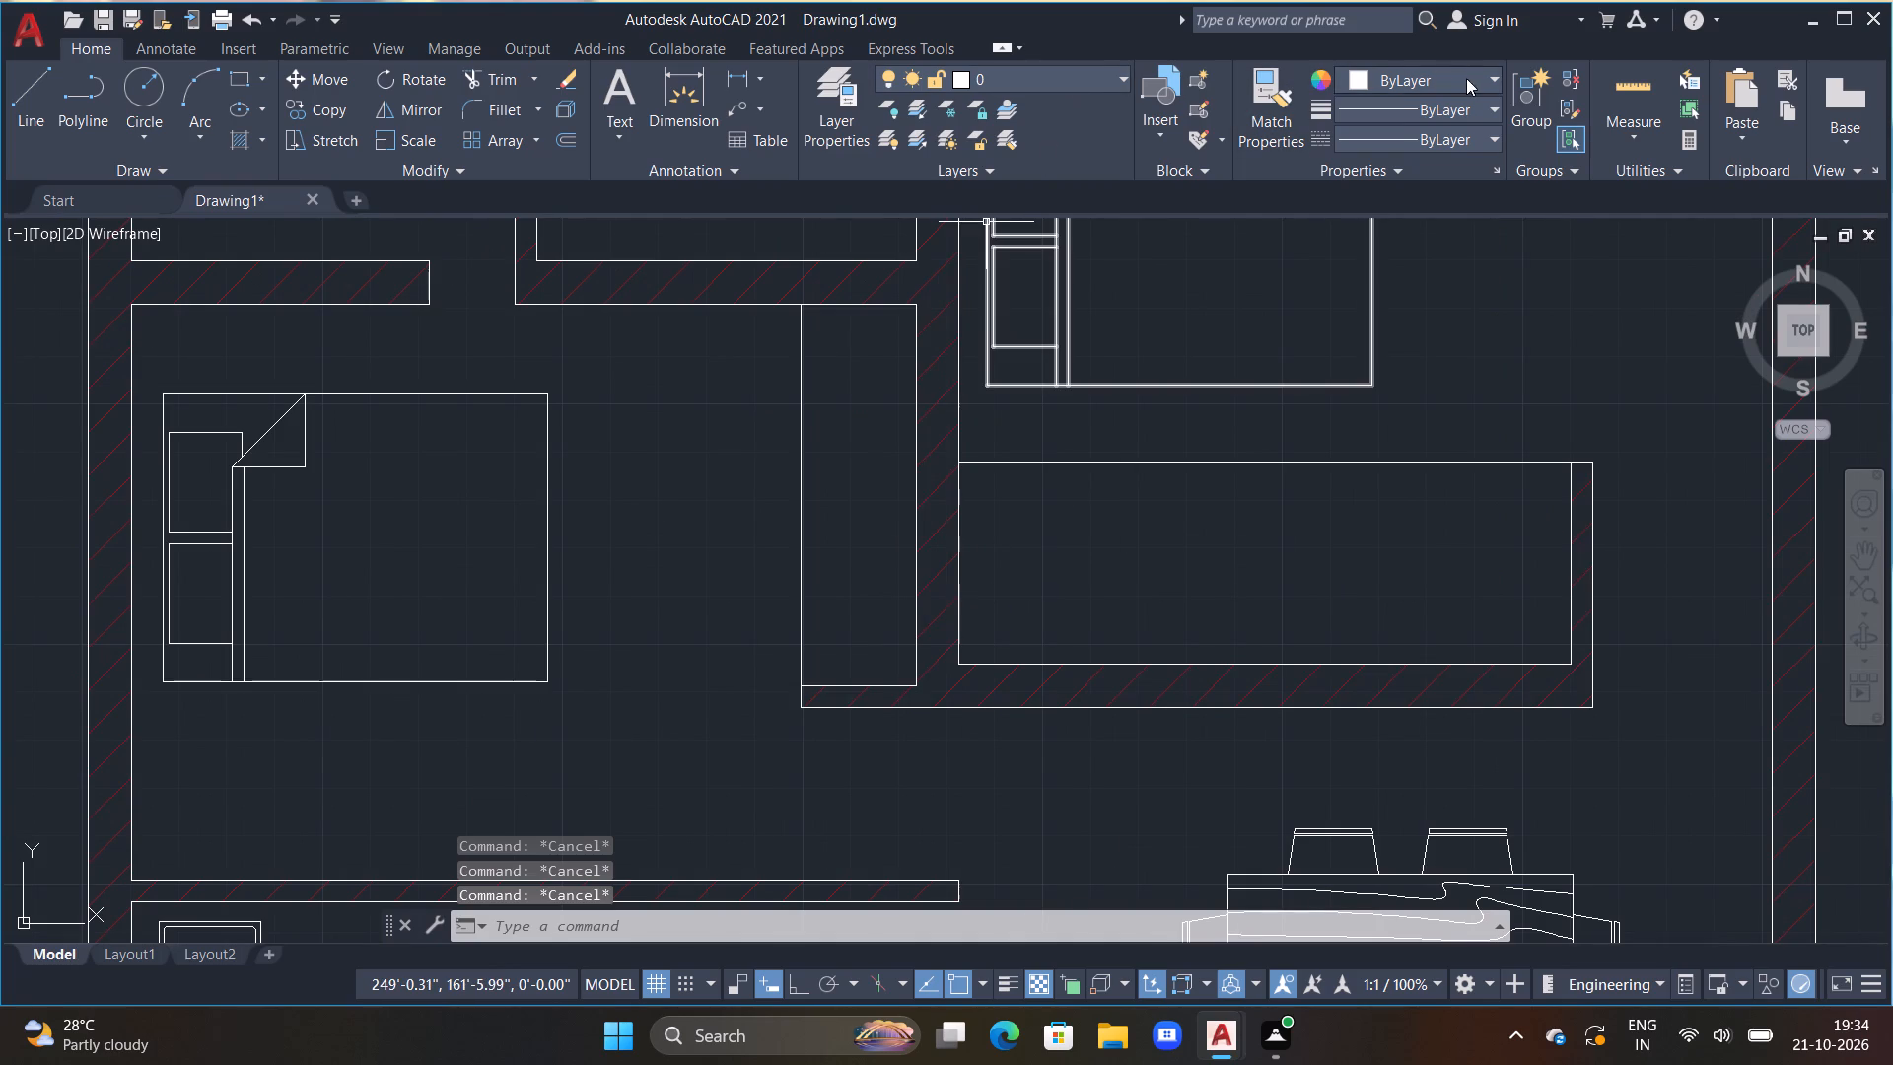
Set the current object colour to 153,27,30.
left_click(1495, 76)
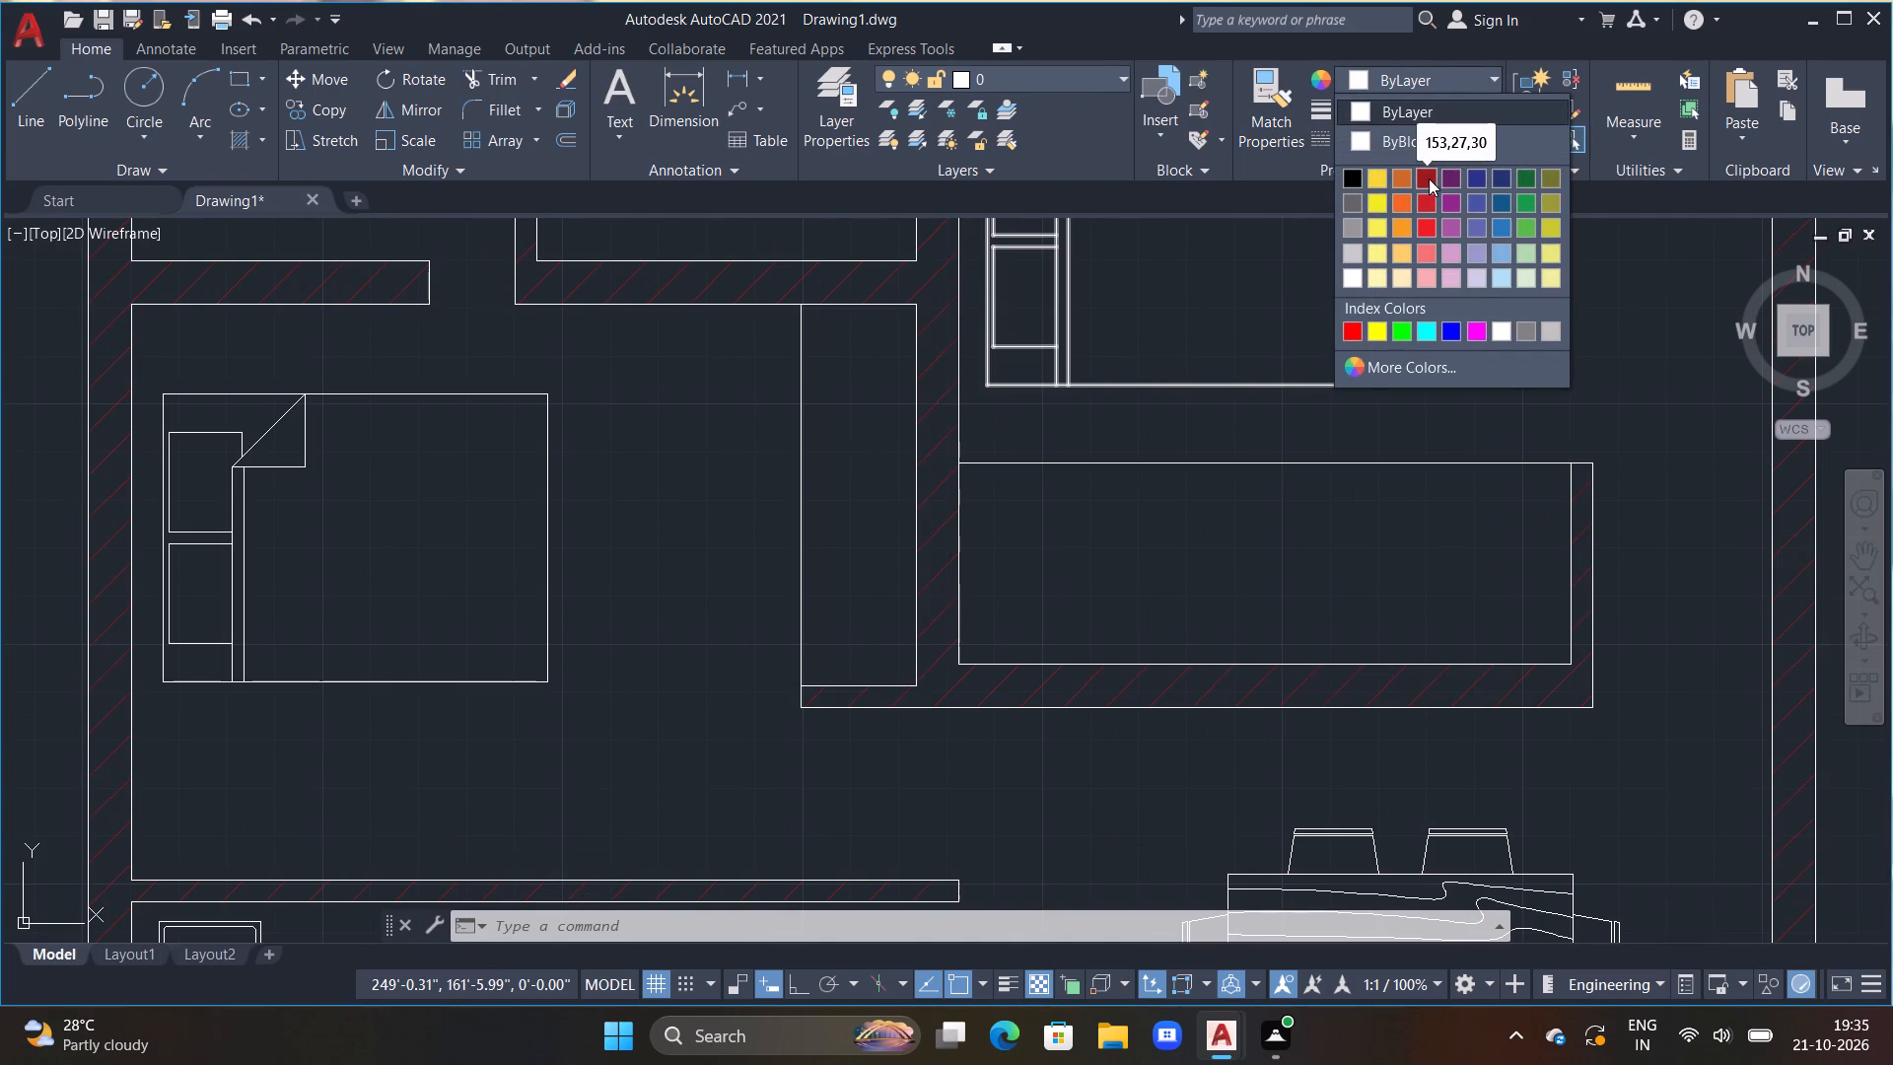
left_click(1429, 178)
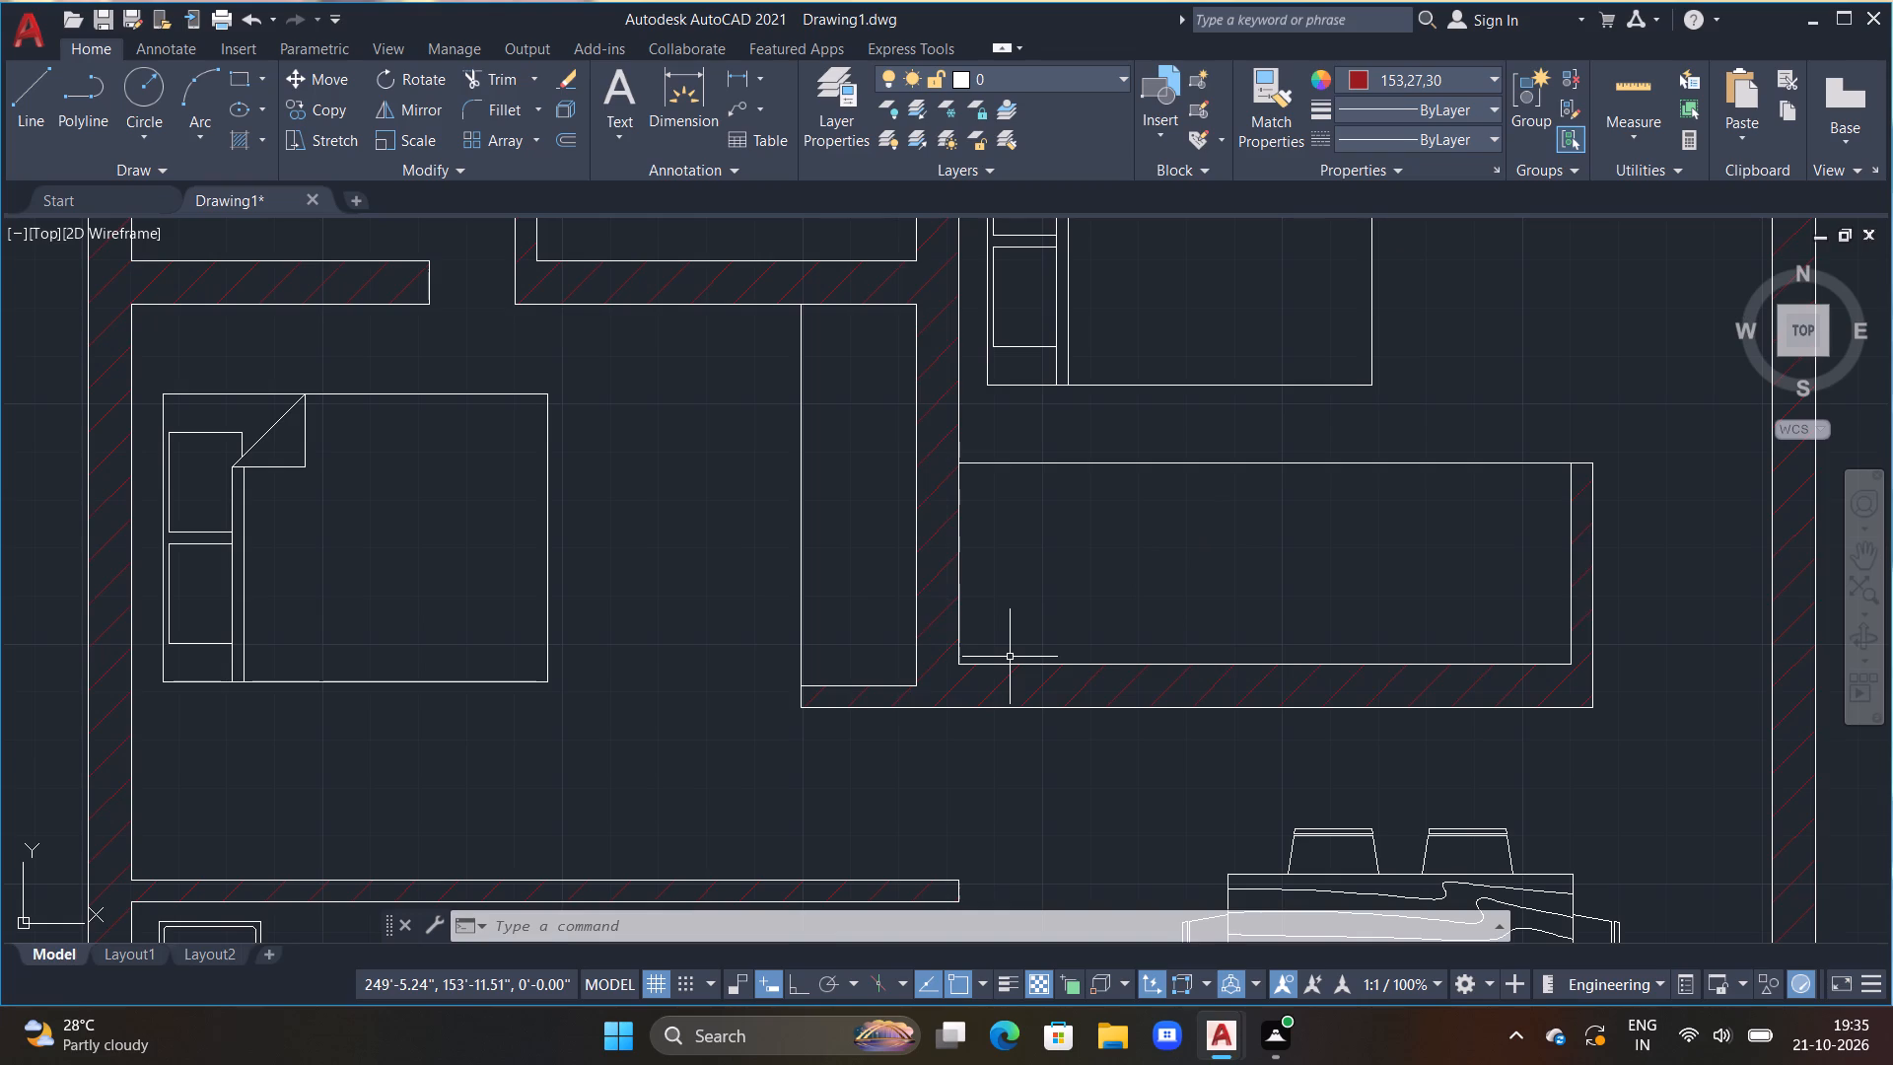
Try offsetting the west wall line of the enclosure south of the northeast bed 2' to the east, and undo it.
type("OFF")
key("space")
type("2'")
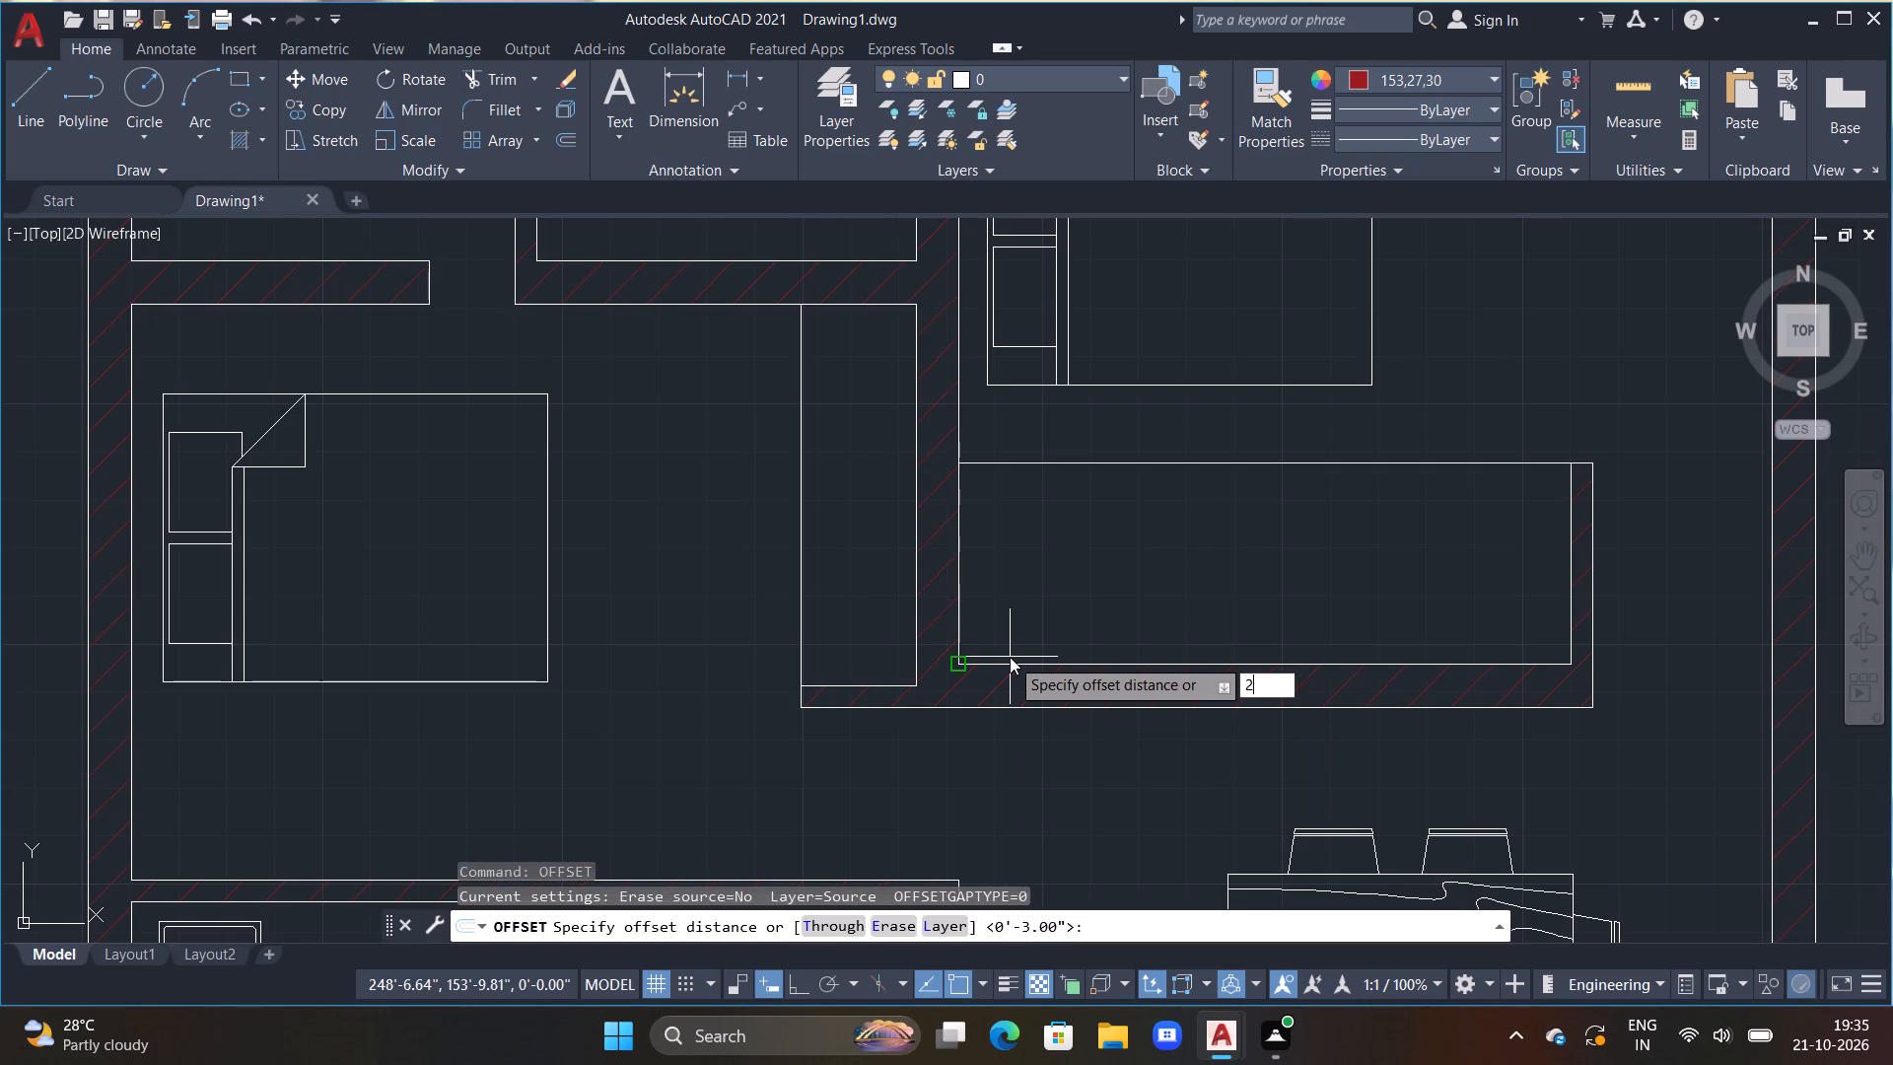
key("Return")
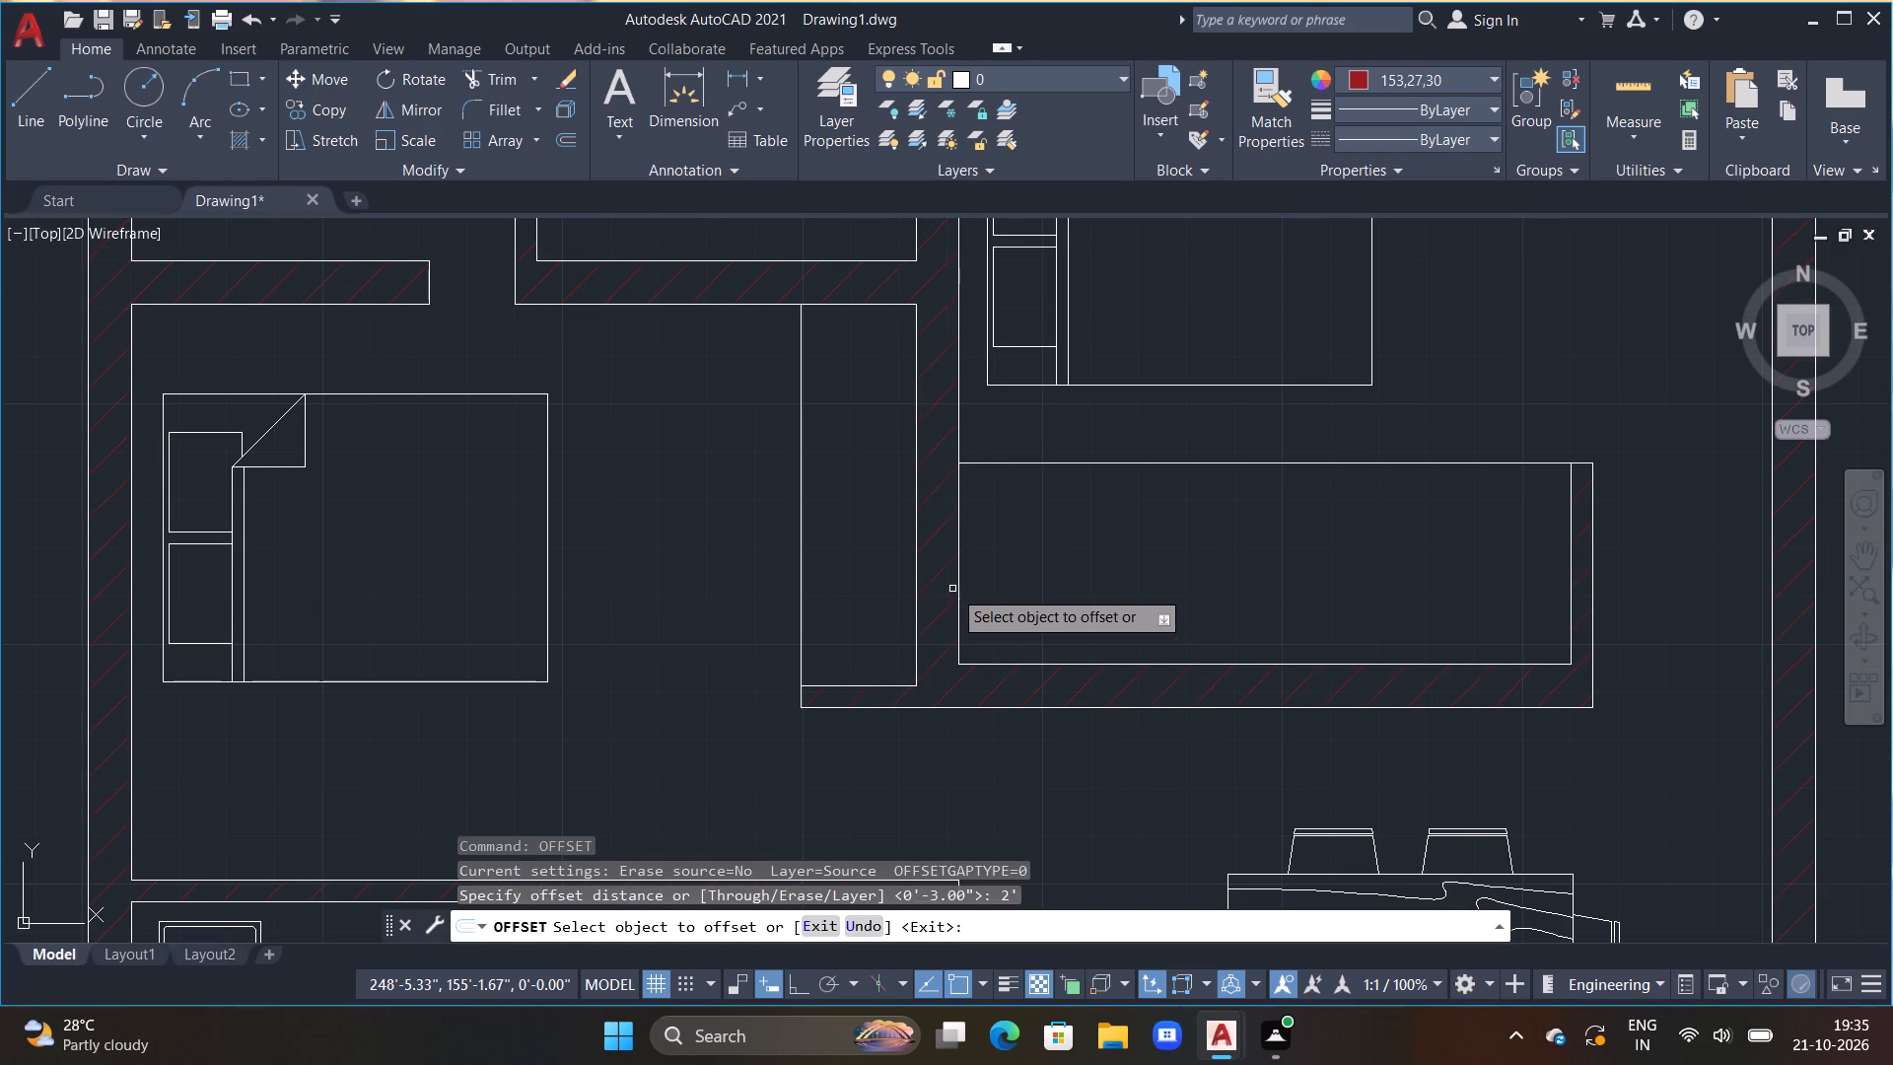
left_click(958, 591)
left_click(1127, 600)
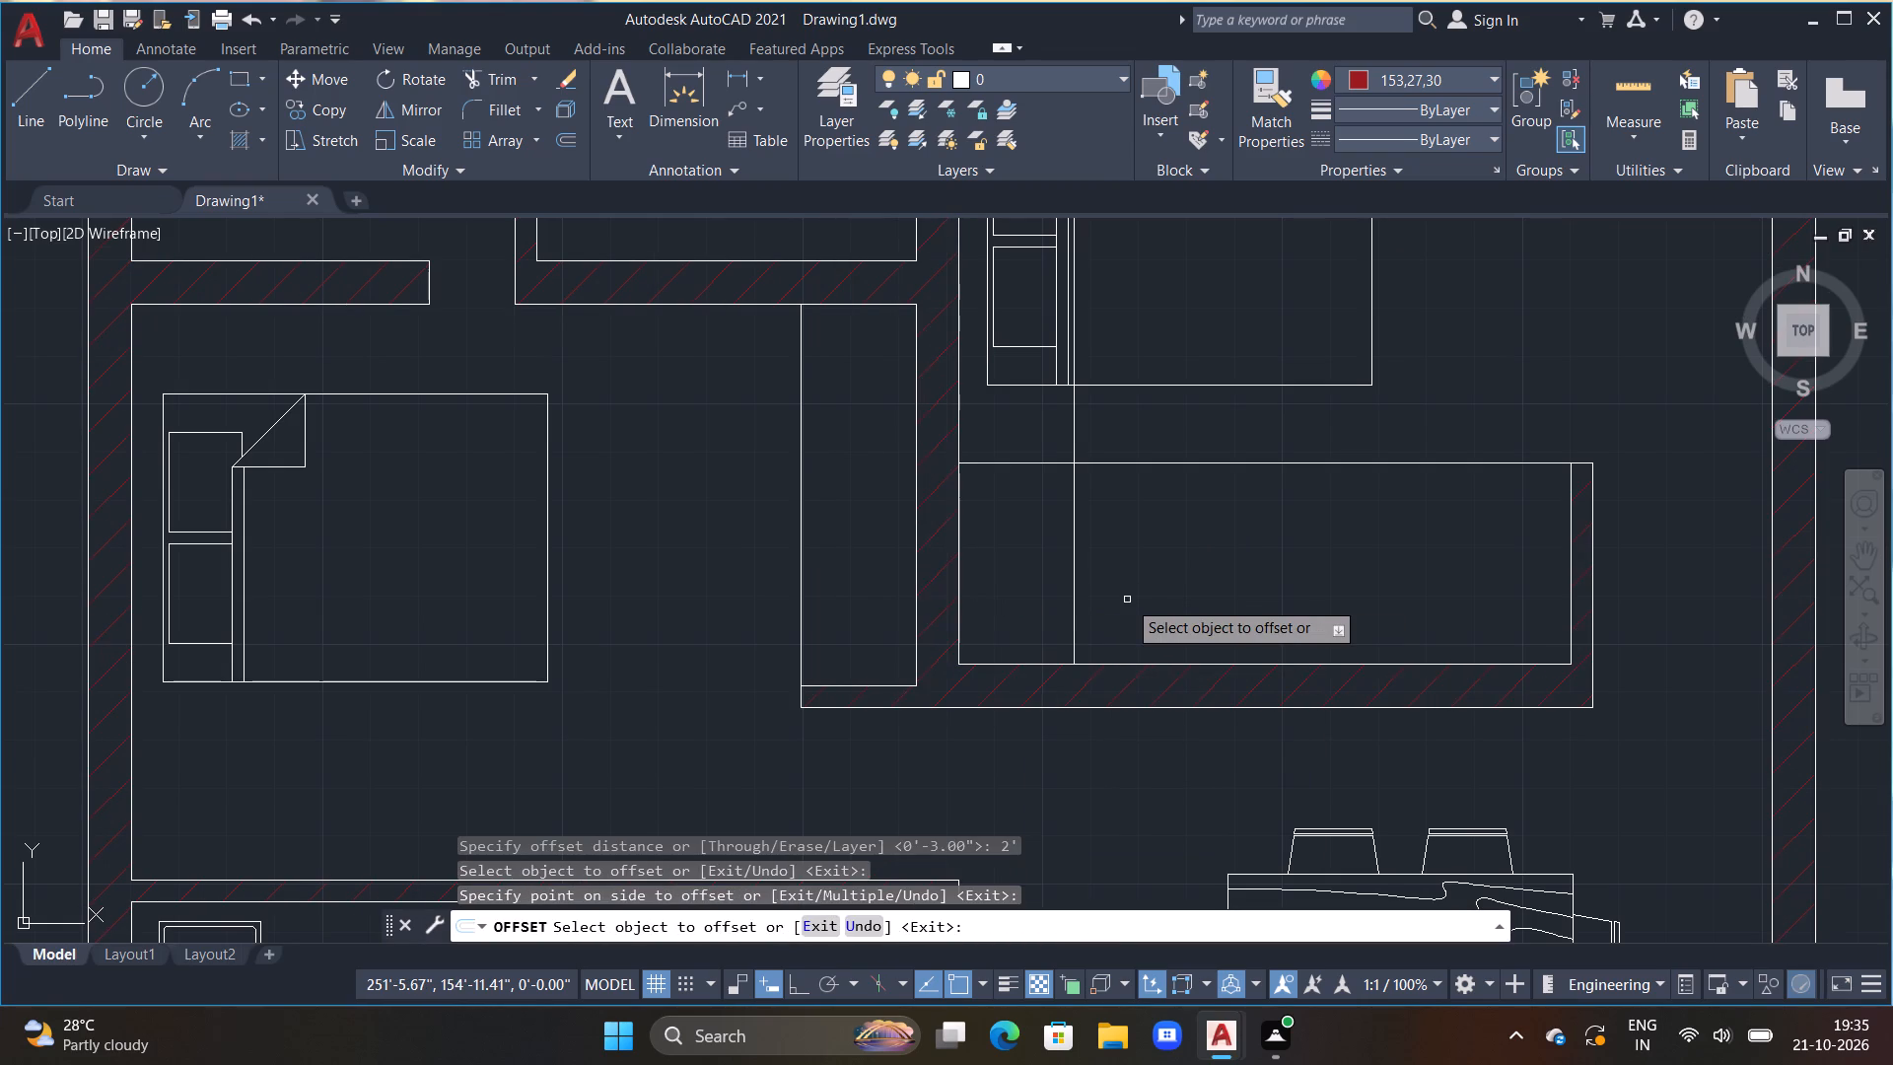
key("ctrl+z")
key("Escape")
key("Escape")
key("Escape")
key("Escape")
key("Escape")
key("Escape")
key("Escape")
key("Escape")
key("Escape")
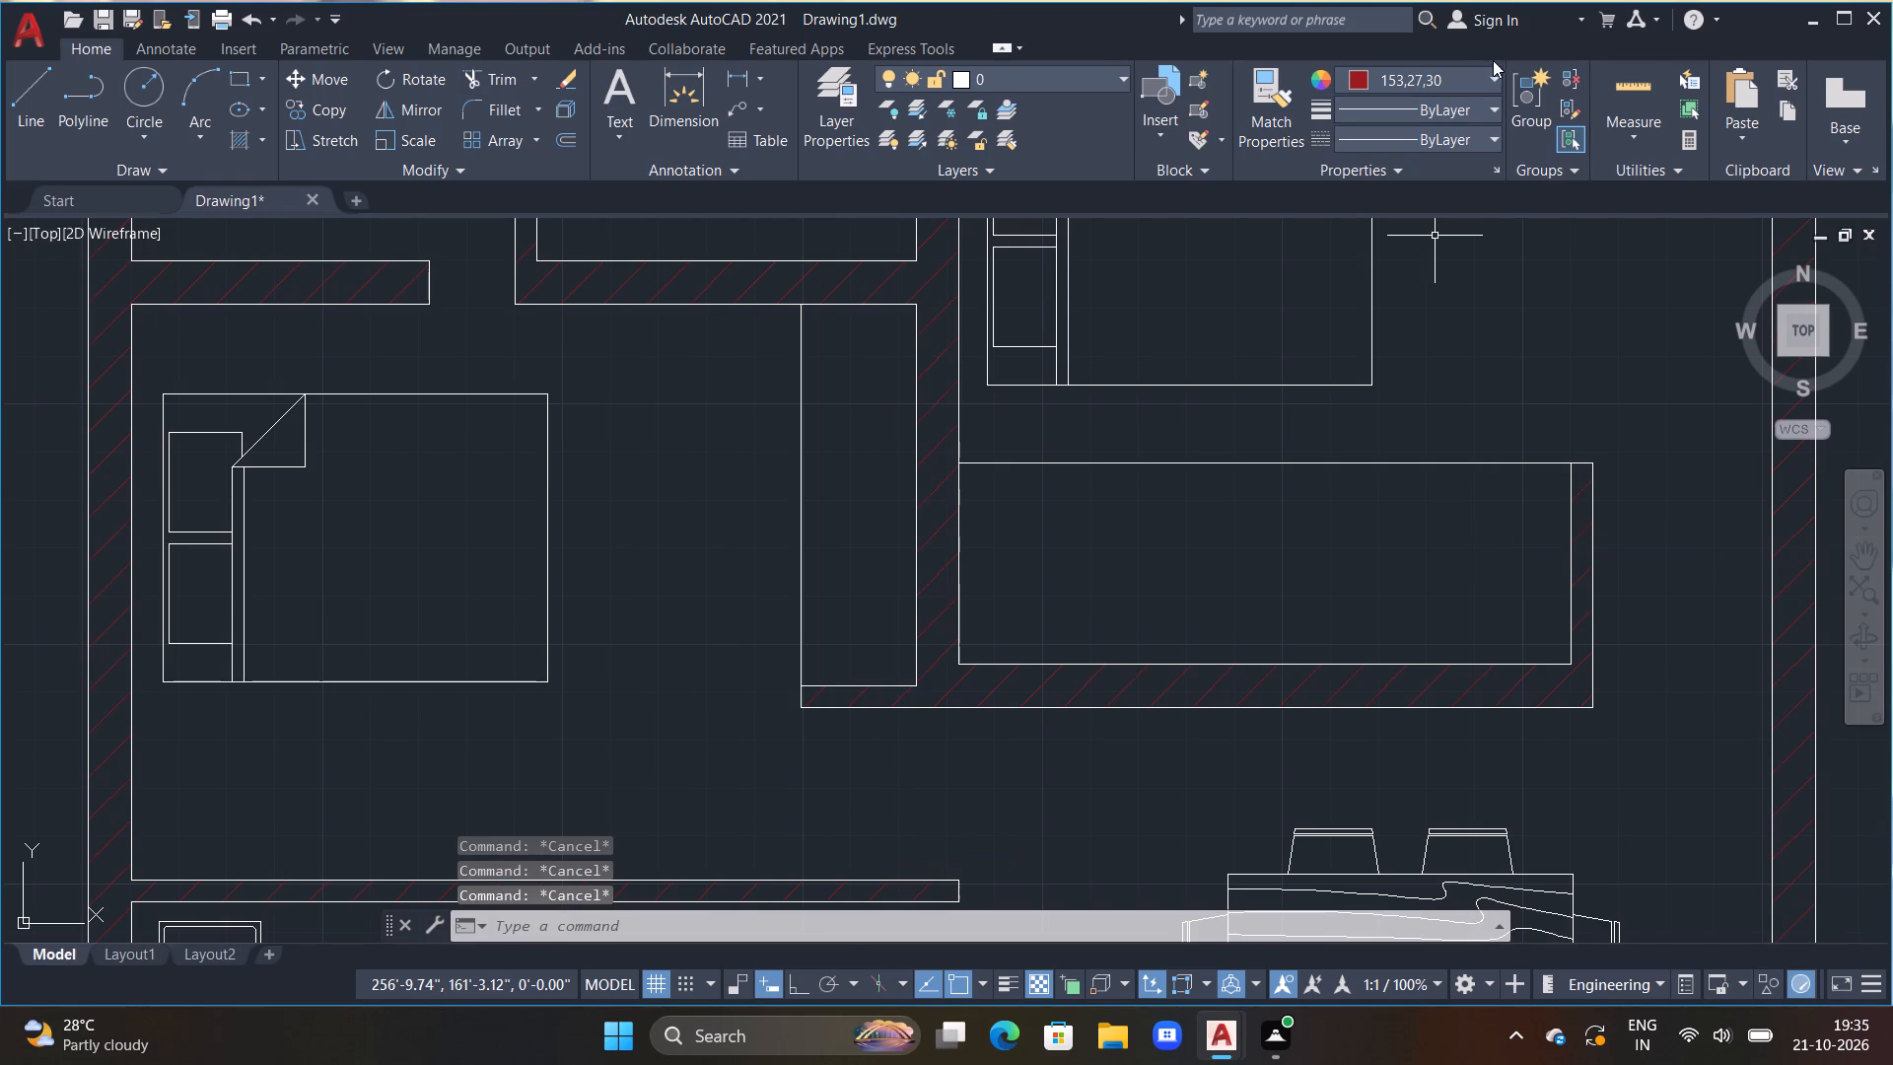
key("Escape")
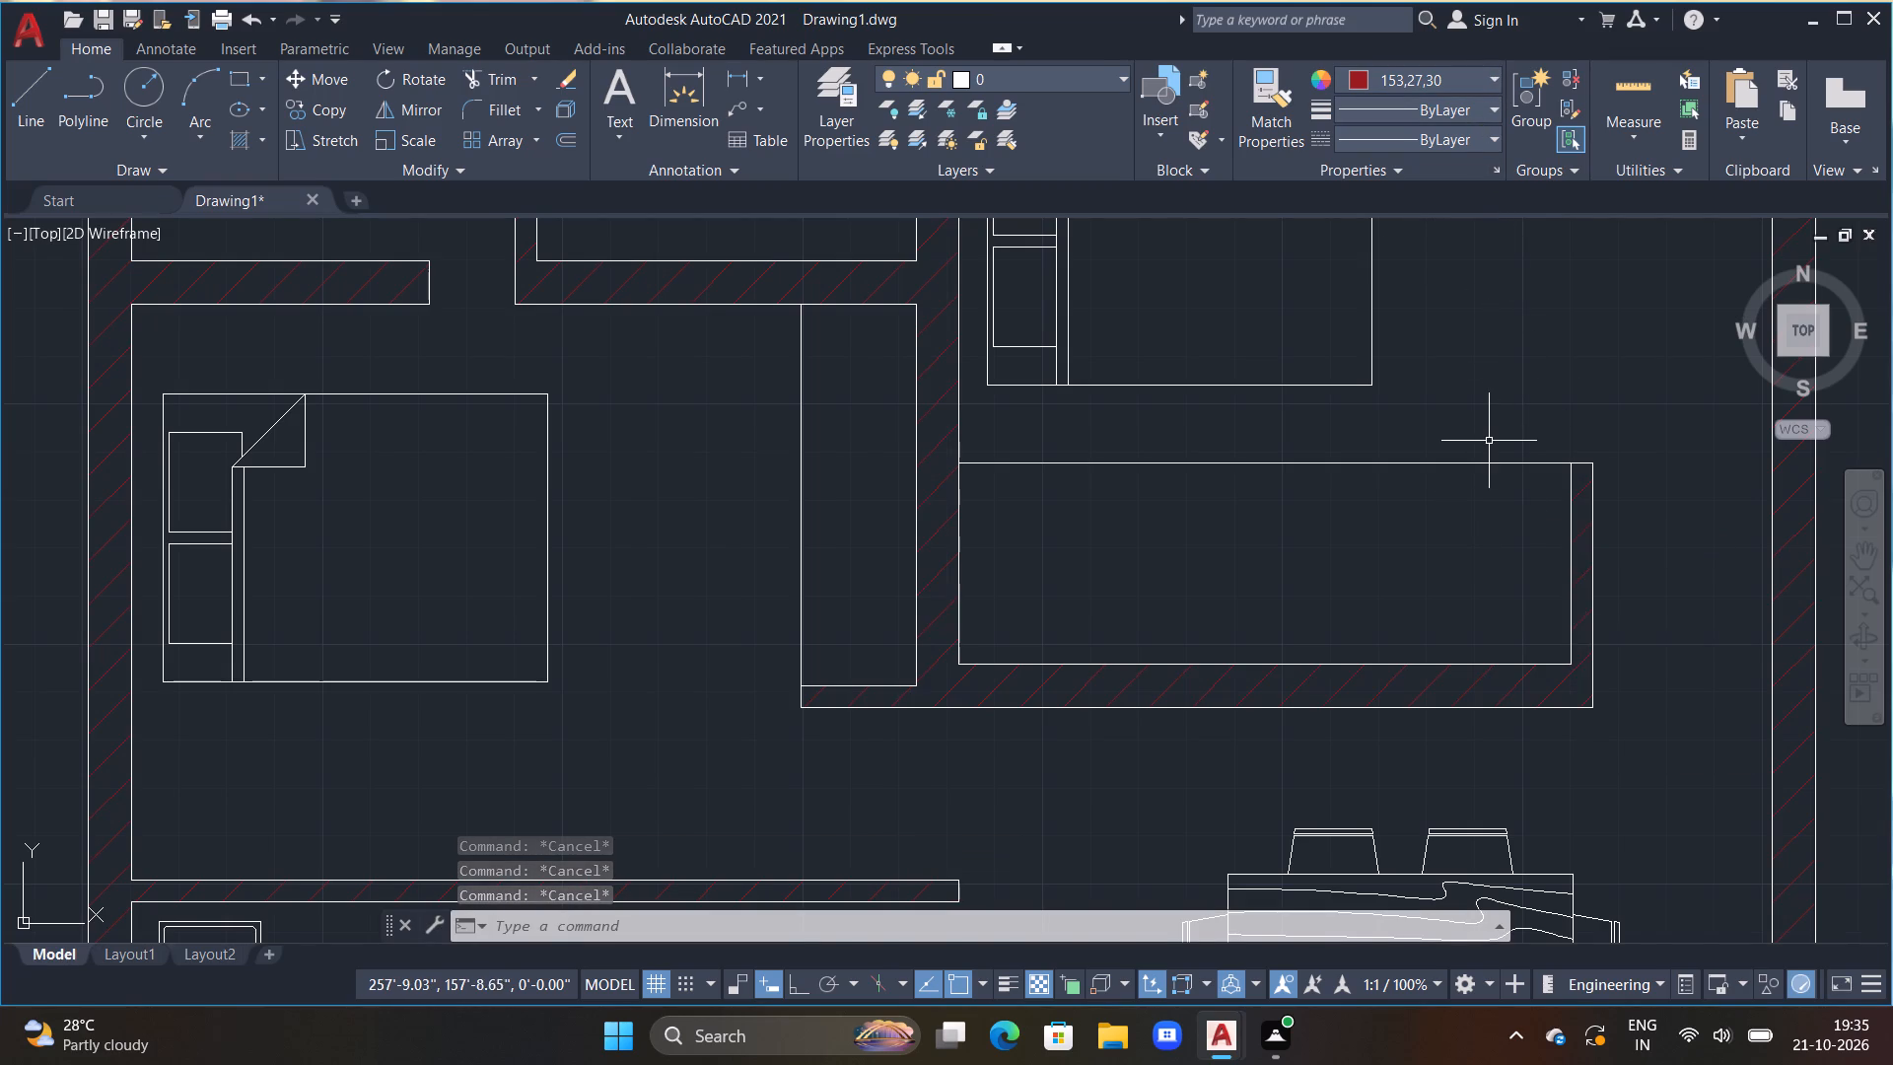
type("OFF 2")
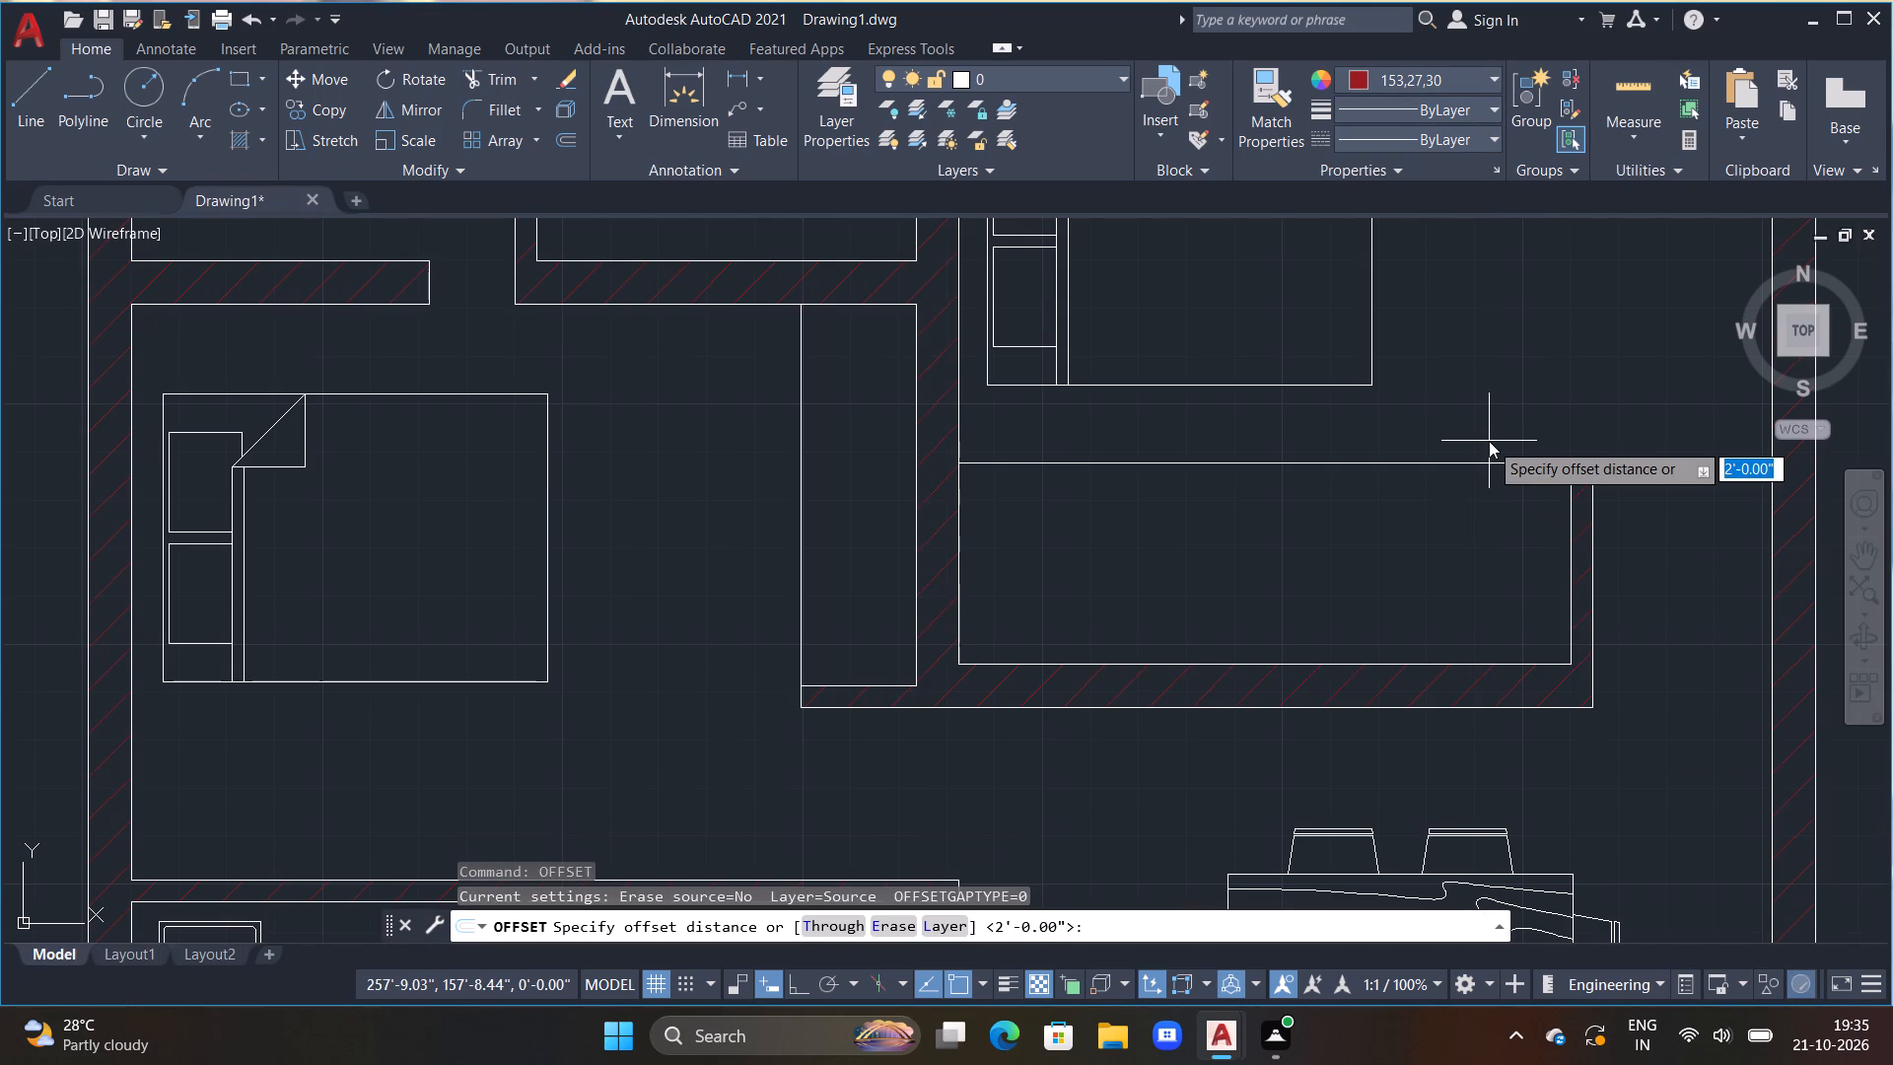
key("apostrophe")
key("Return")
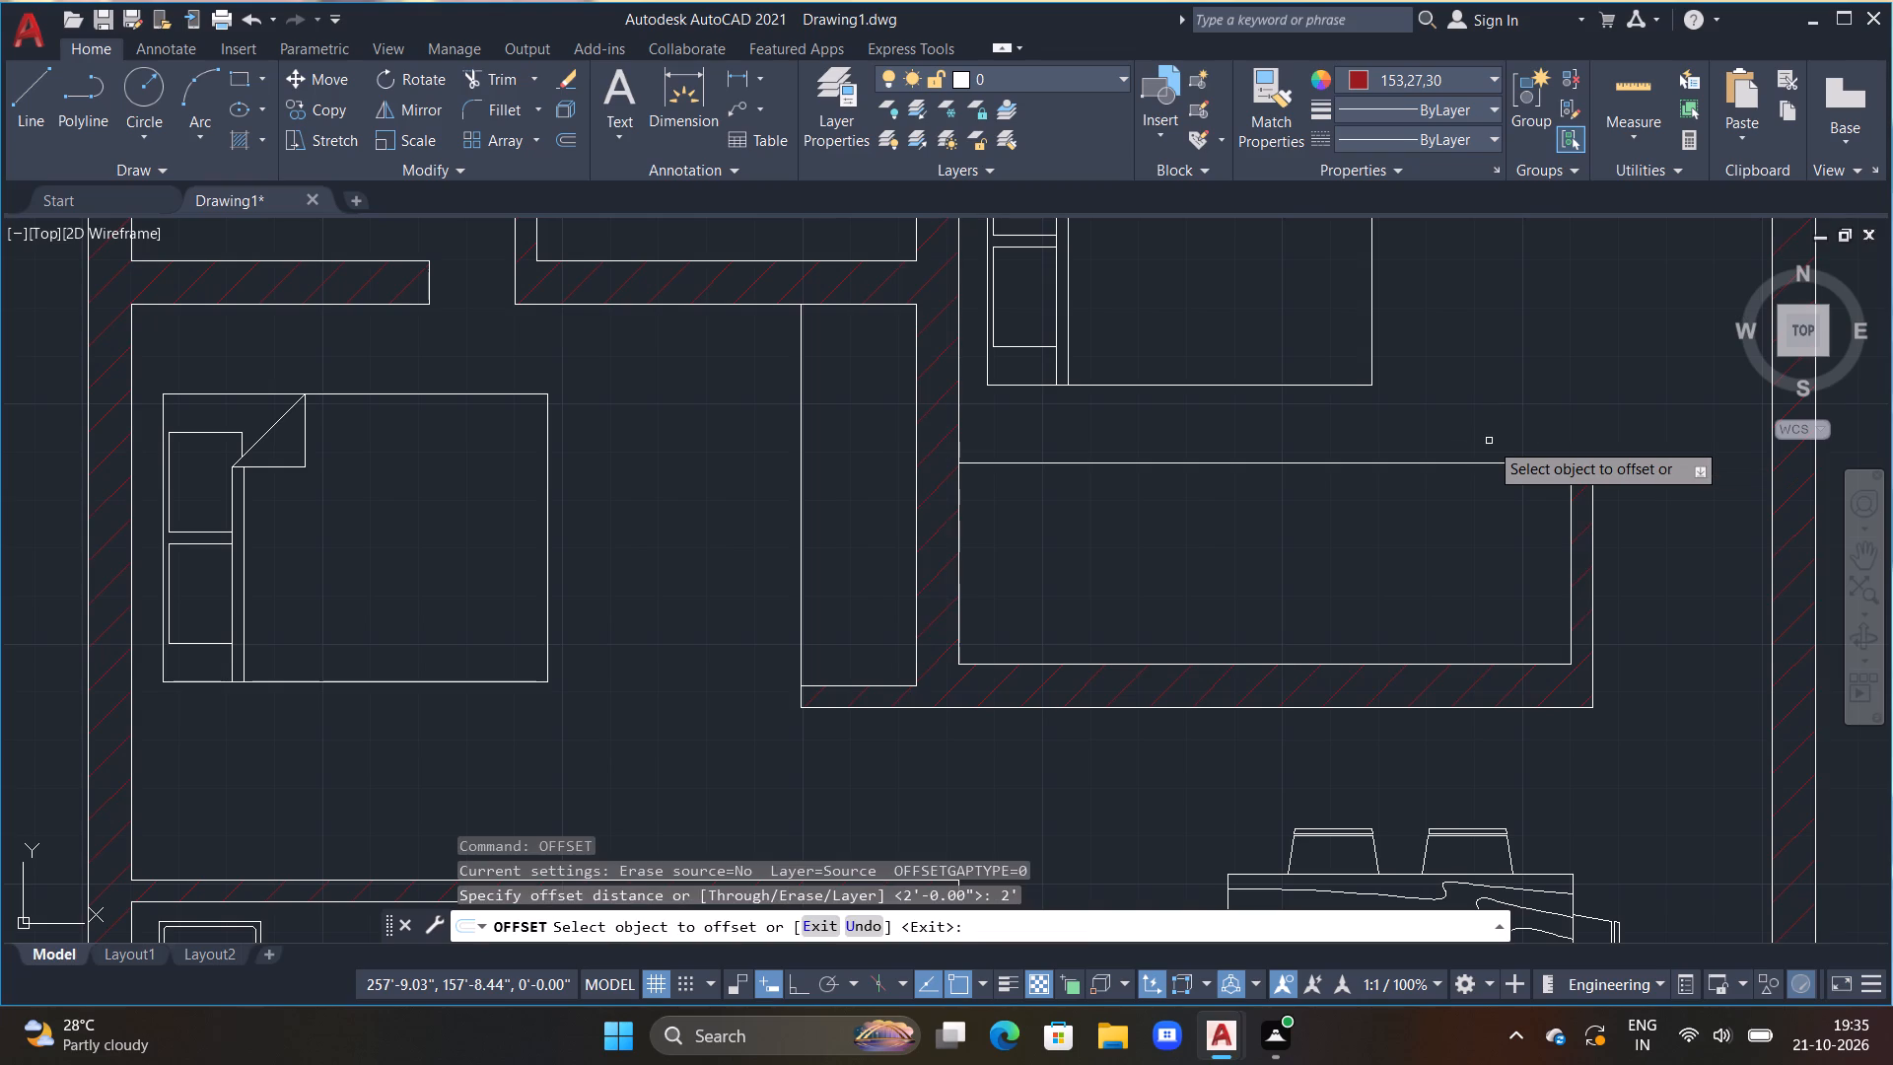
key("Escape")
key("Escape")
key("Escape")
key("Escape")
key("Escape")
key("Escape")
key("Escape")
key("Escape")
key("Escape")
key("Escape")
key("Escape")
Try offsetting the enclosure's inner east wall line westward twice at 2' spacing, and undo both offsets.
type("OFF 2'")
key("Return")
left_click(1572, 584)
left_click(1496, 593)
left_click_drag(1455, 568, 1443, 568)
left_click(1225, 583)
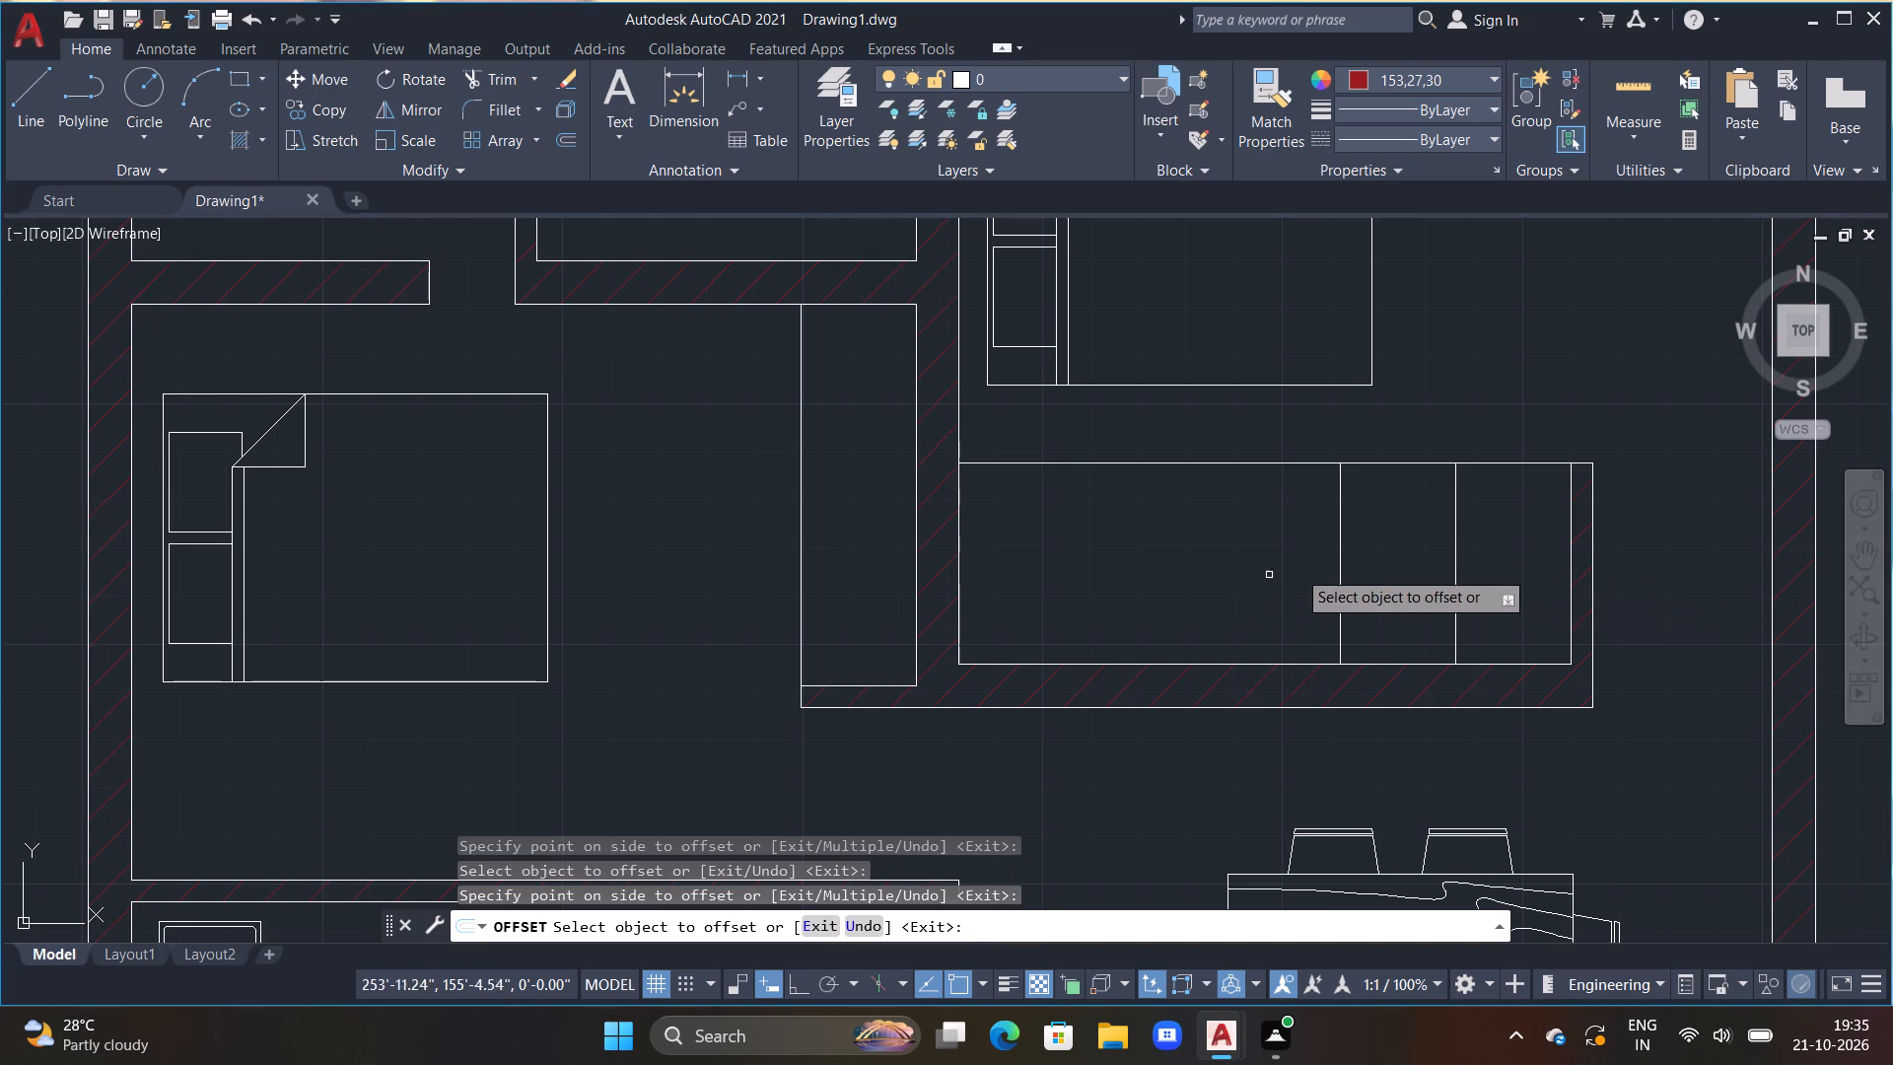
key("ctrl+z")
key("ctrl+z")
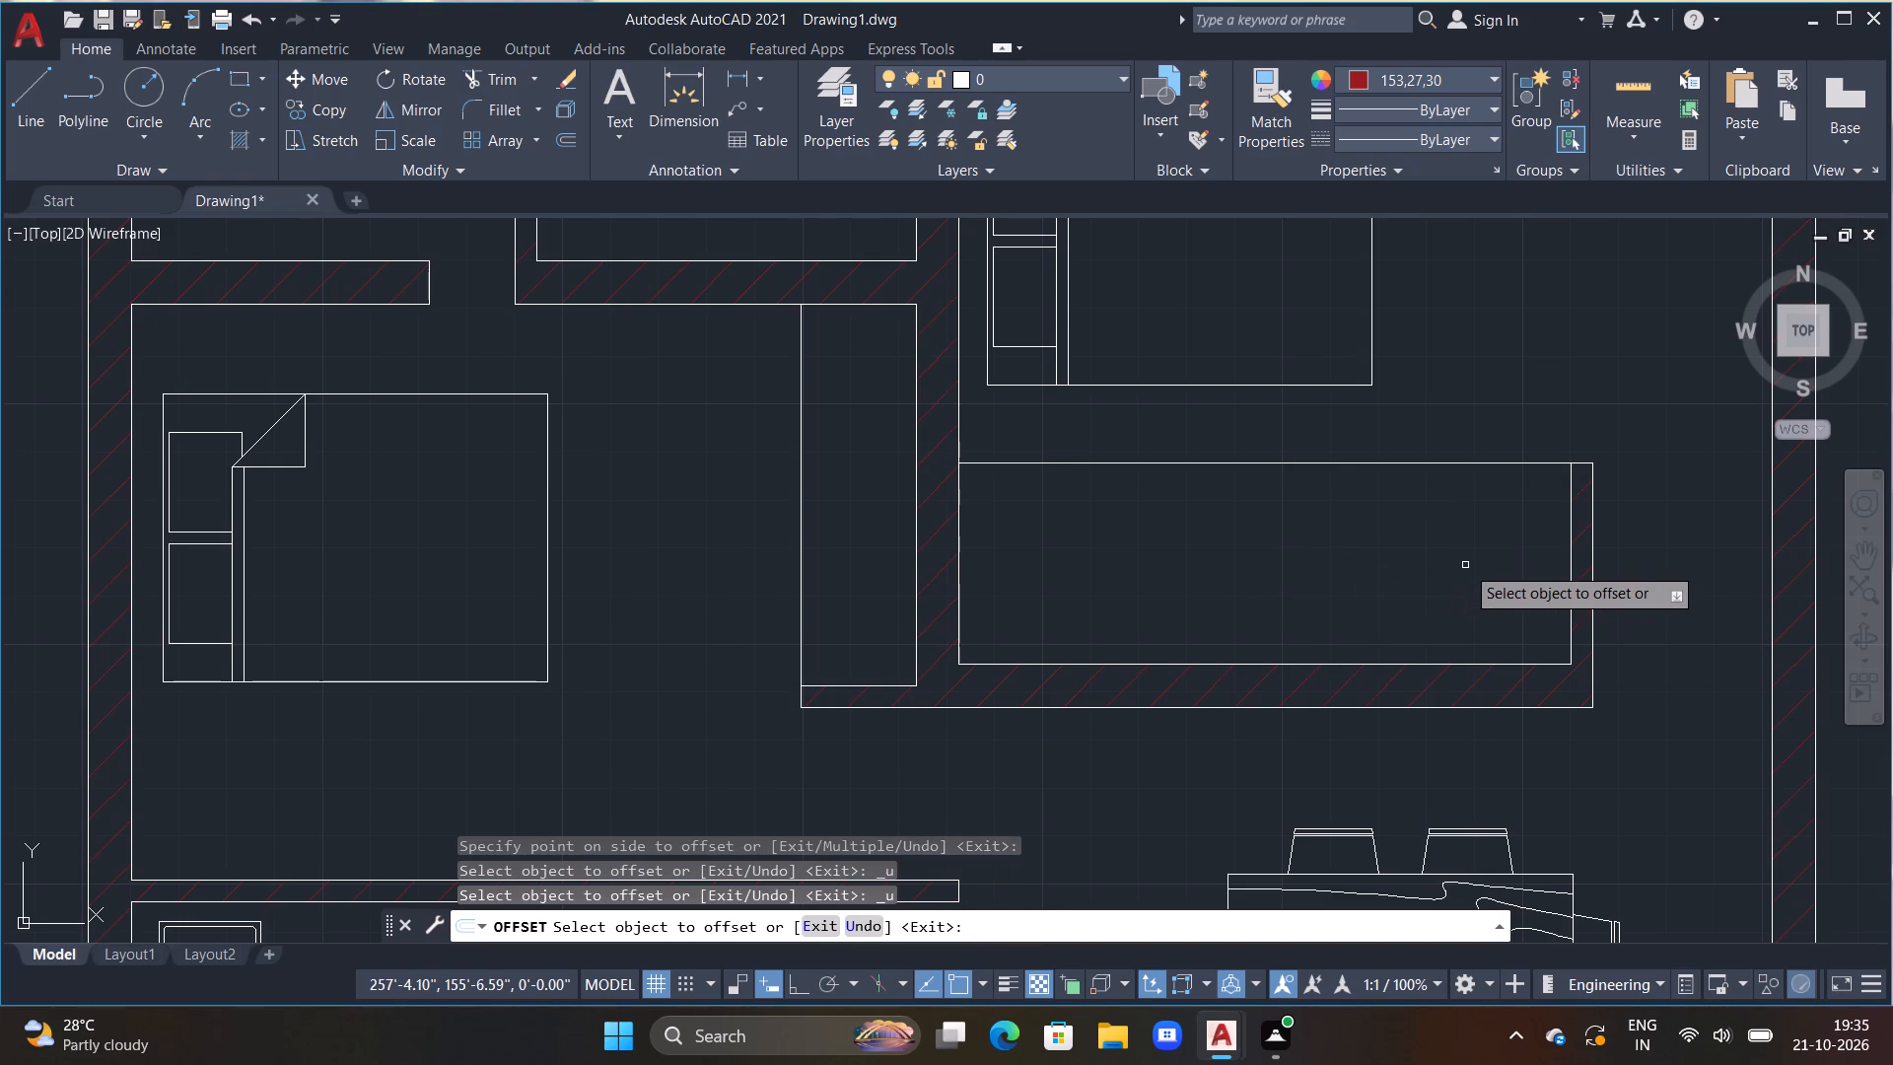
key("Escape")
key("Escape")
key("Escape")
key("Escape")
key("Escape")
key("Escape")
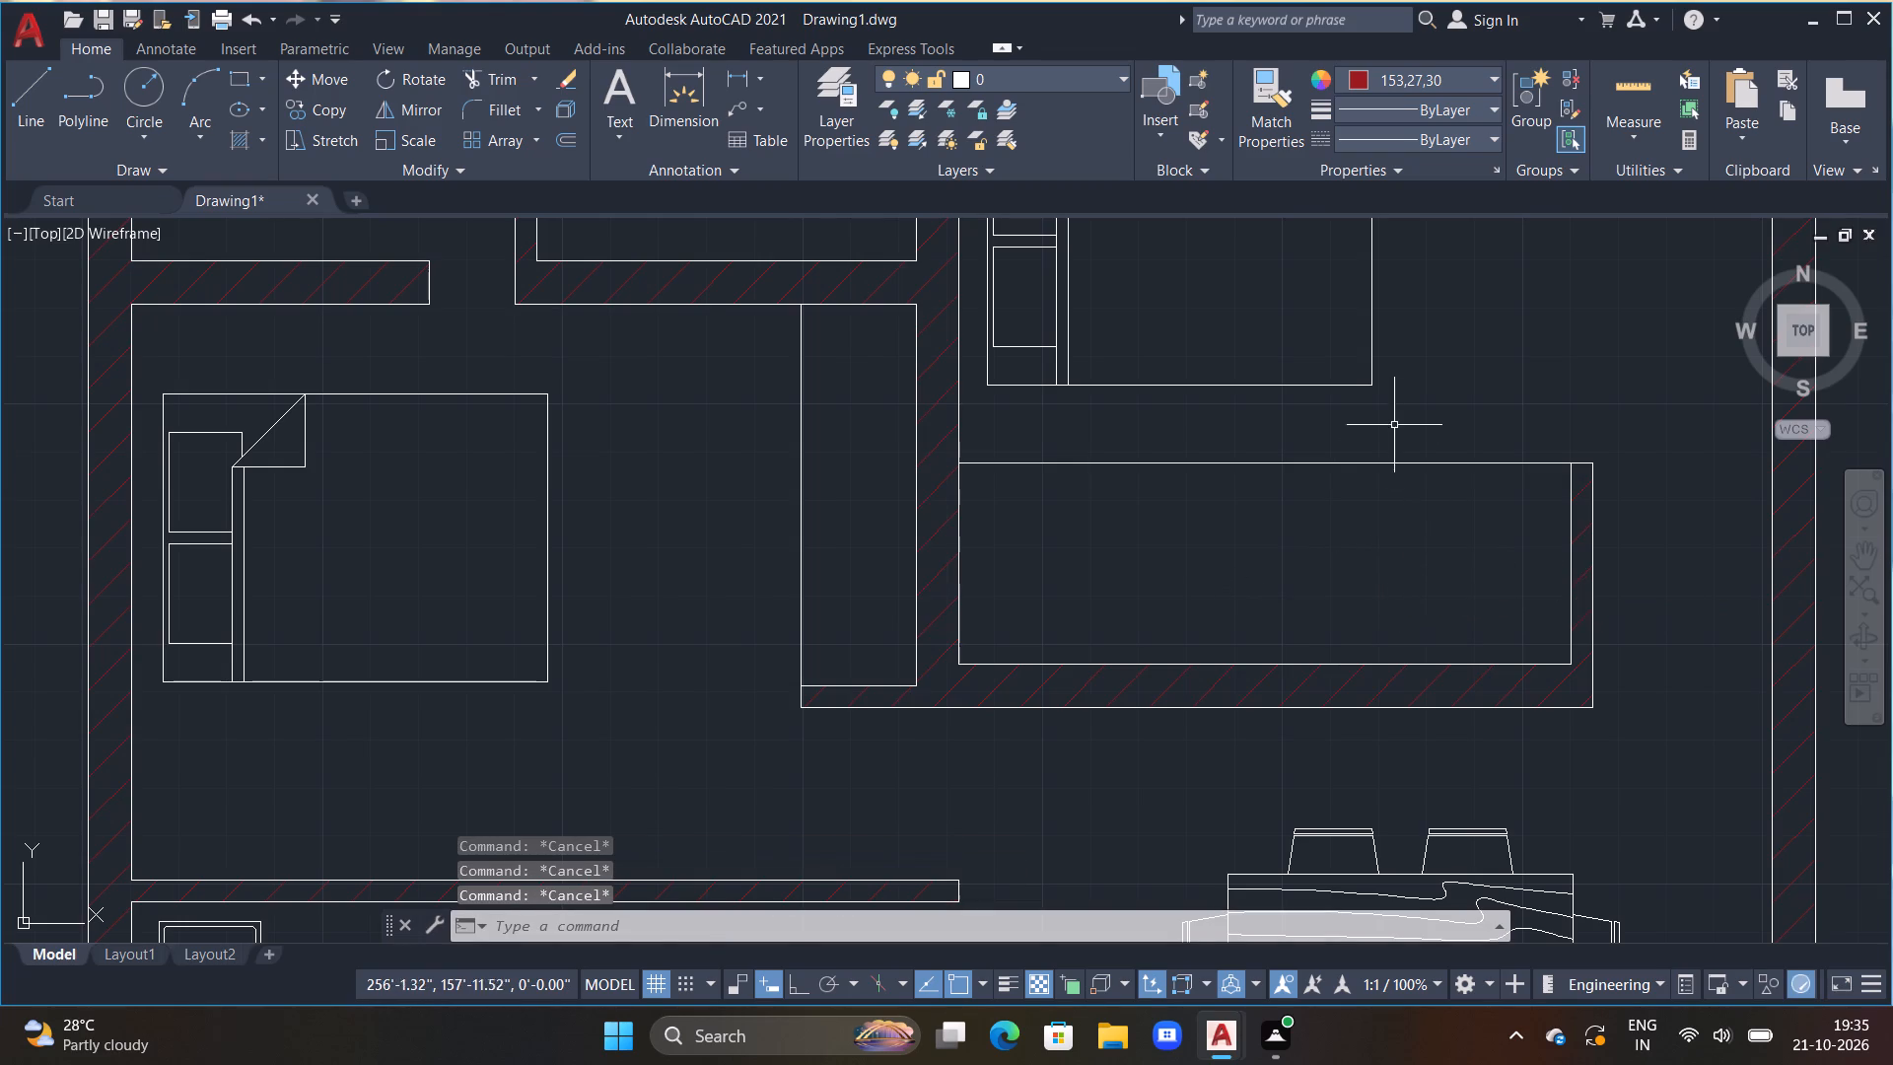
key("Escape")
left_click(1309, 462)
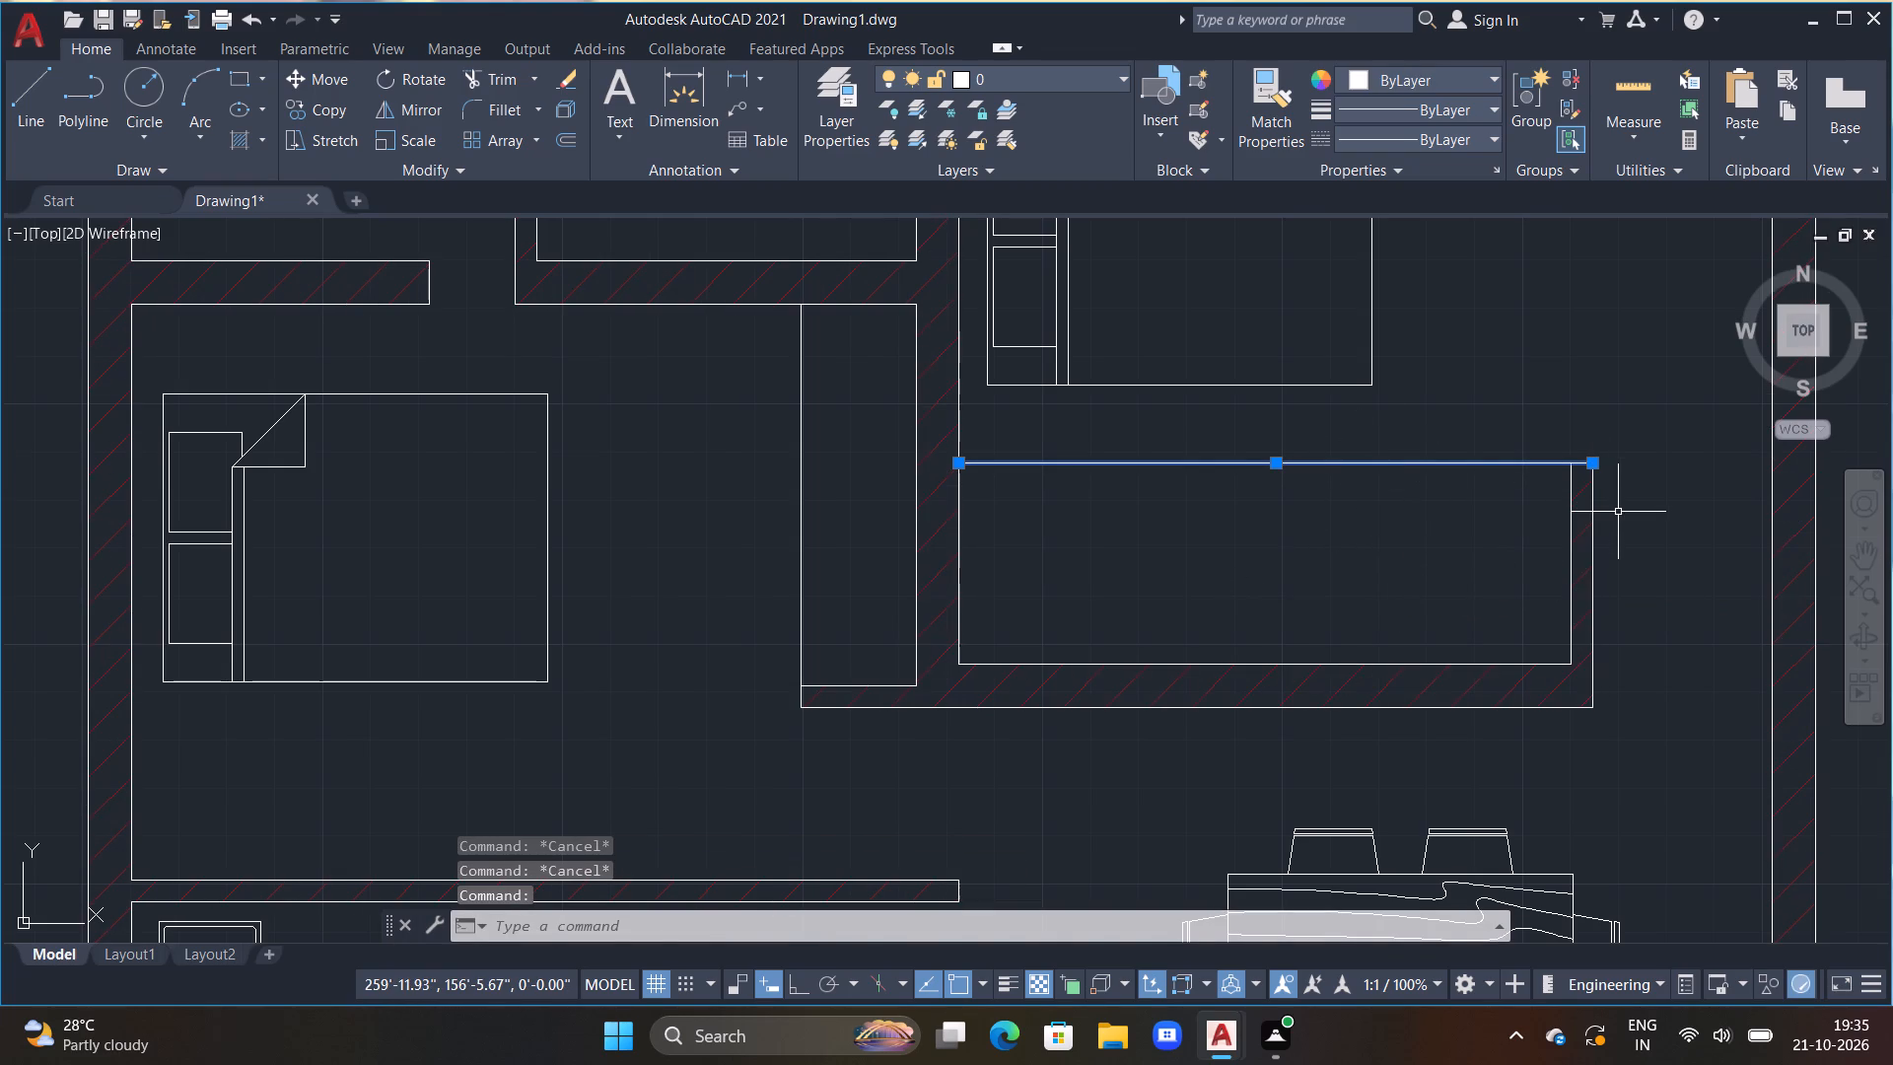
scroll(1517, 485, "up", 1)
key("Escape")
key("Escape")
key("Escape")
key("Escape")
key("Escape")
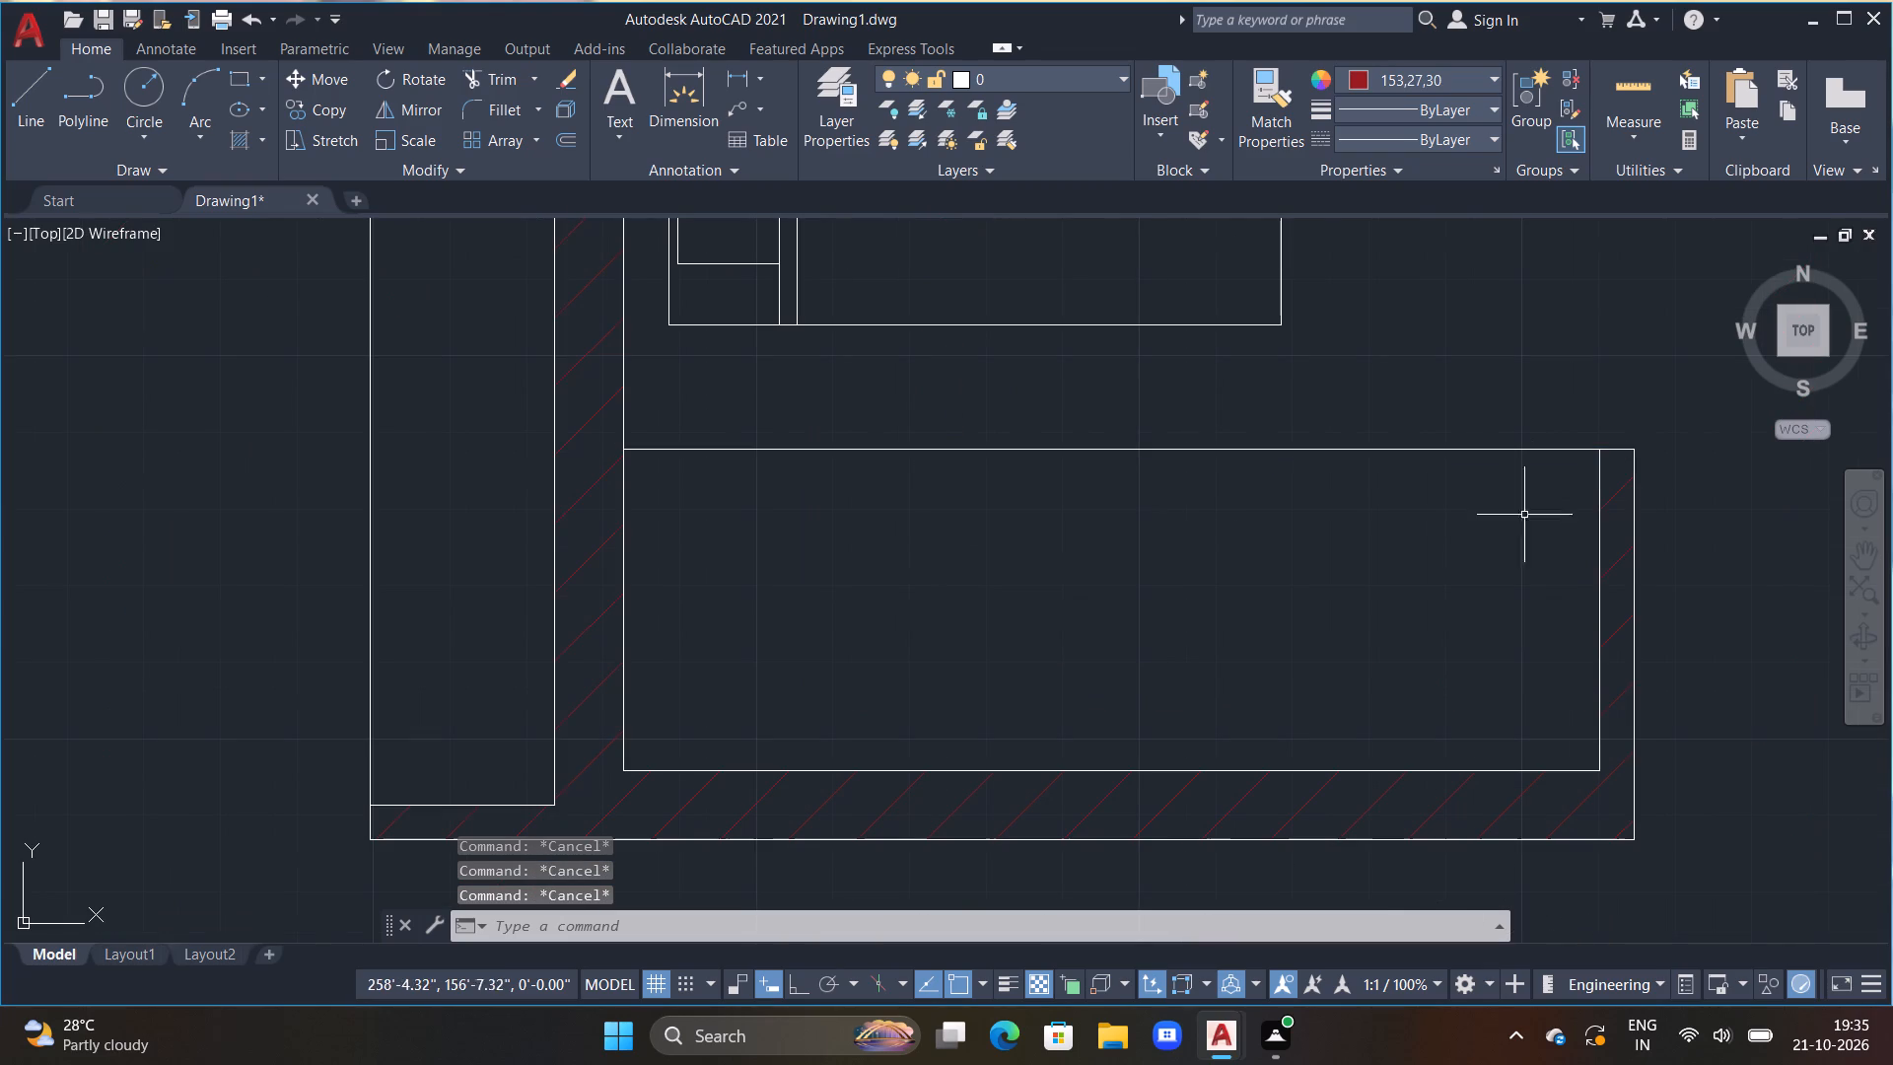
Replace the inner east wall line of the enclosure south of the northeast bed with a line in colour 153,27,30.
double_click(1601, 572)
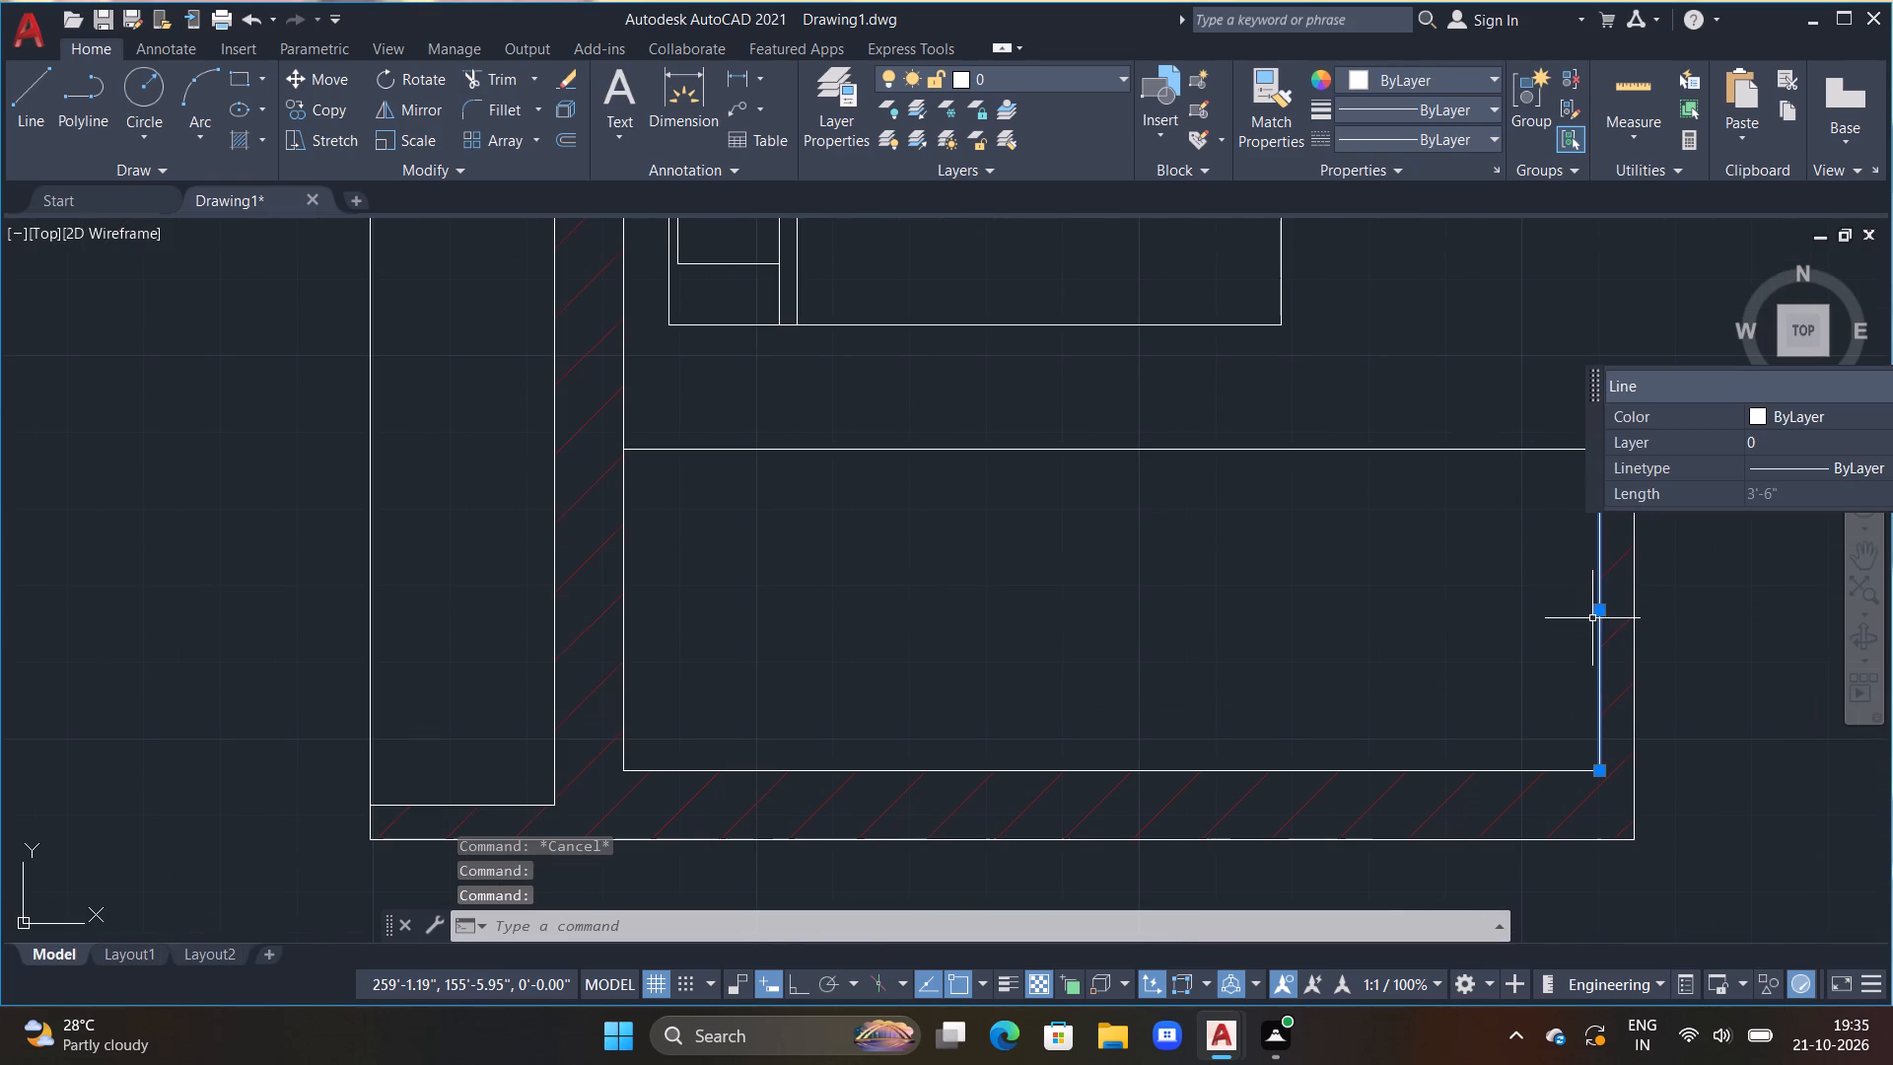
key("Delete")
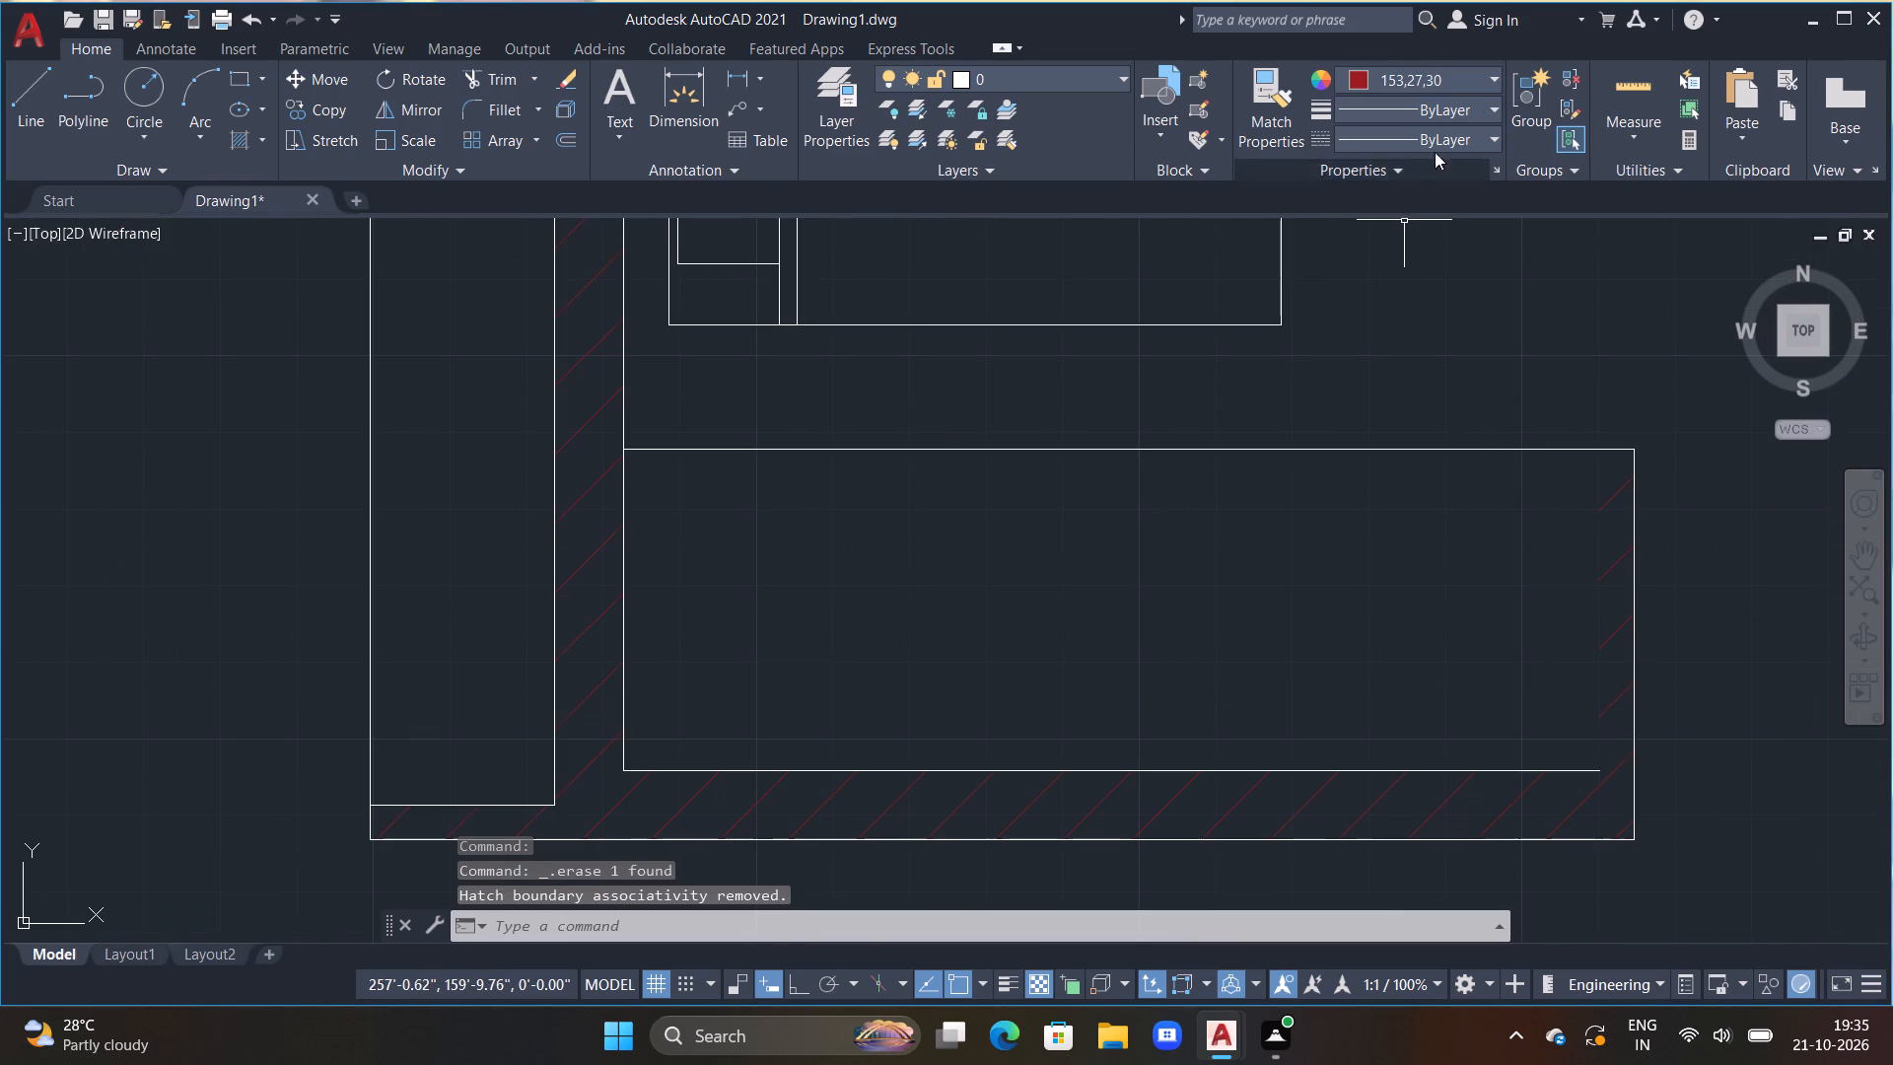
left_click(1492, 80)
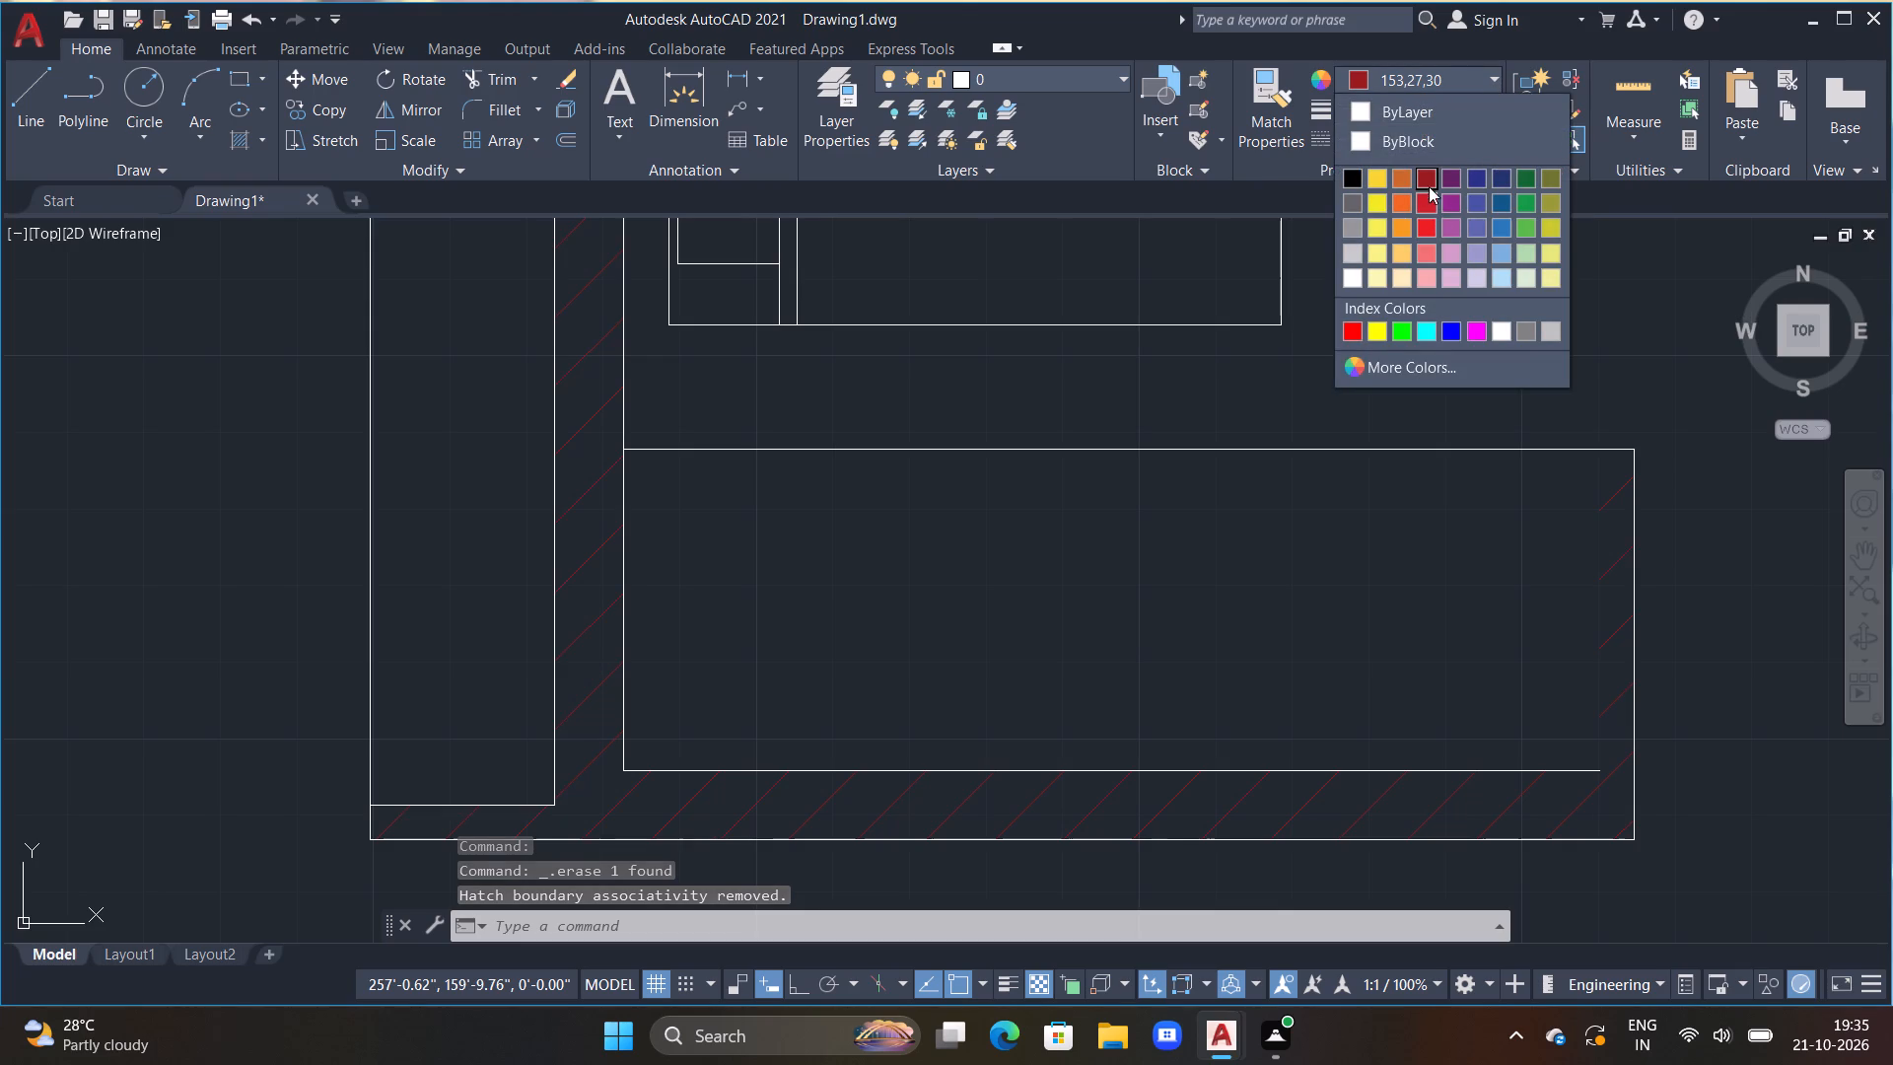
left_click(1421, 177)
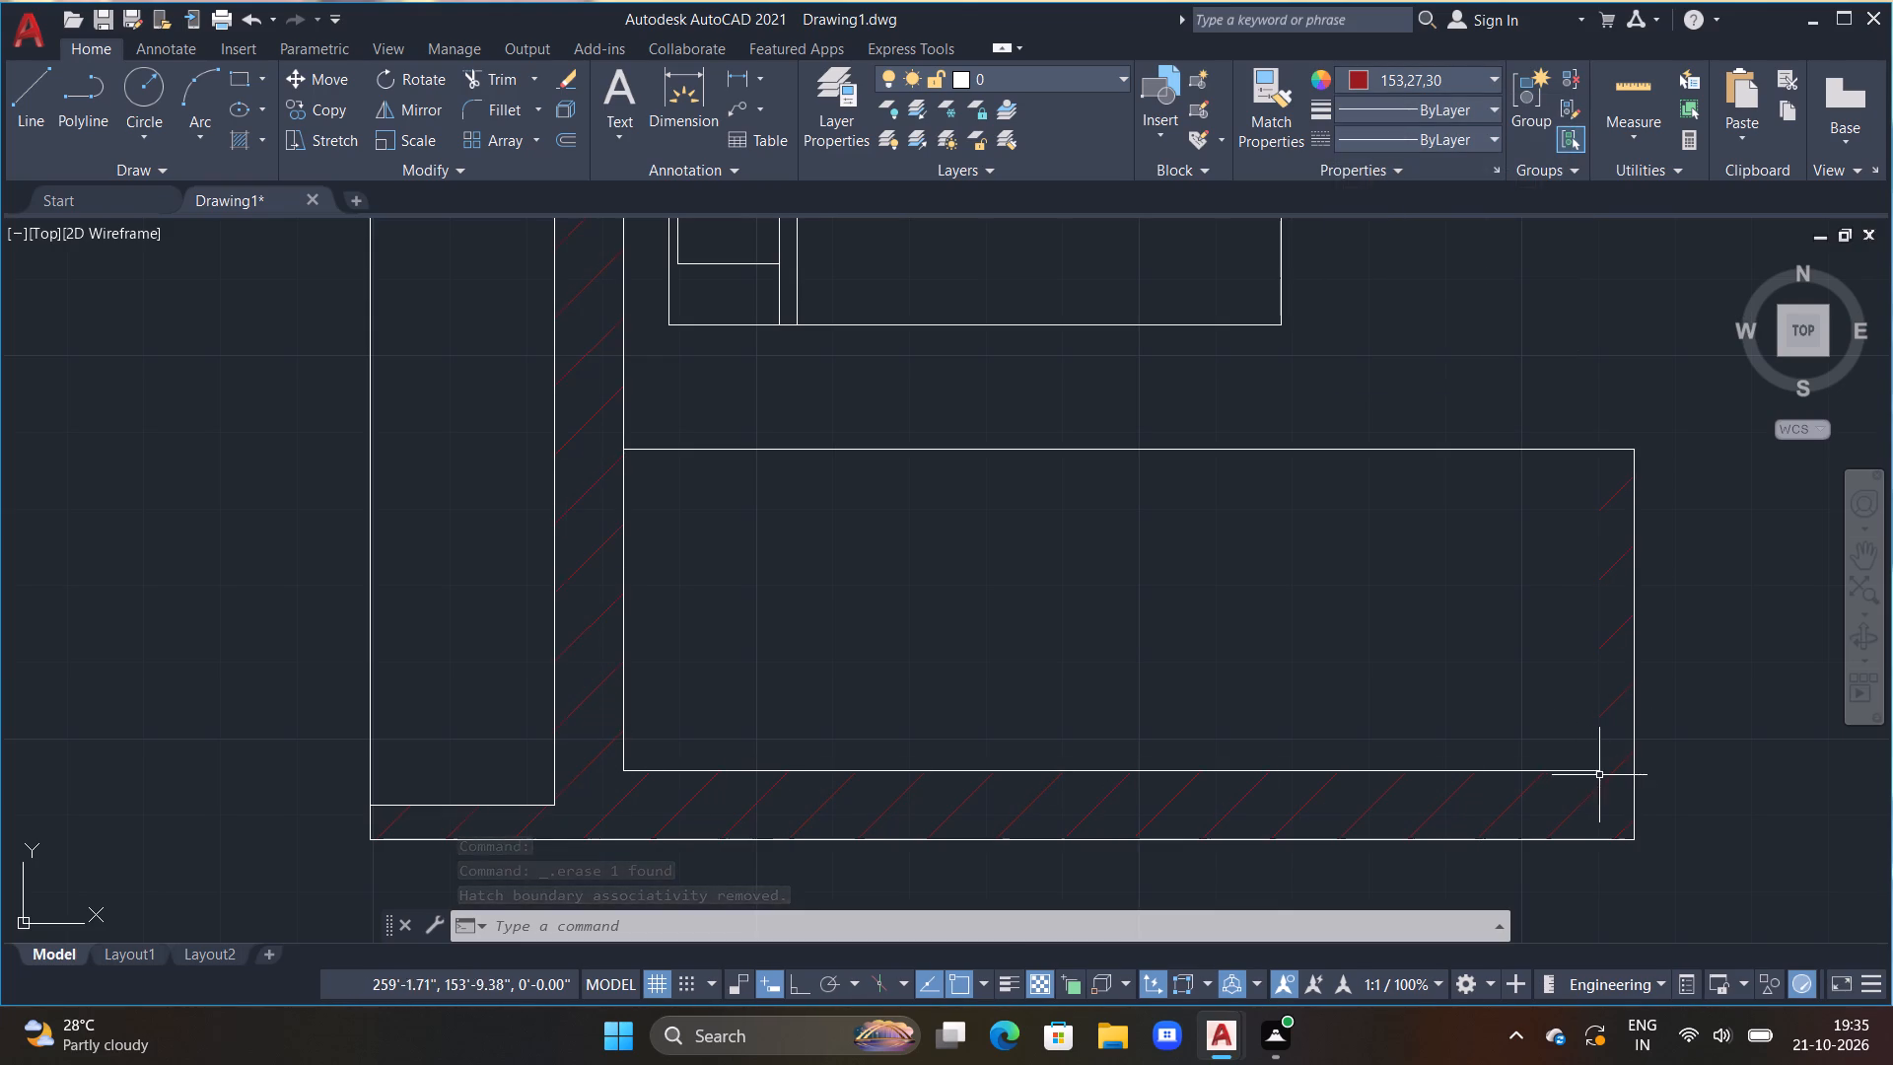
type("L")
key("space")
left_click(1600, 782)
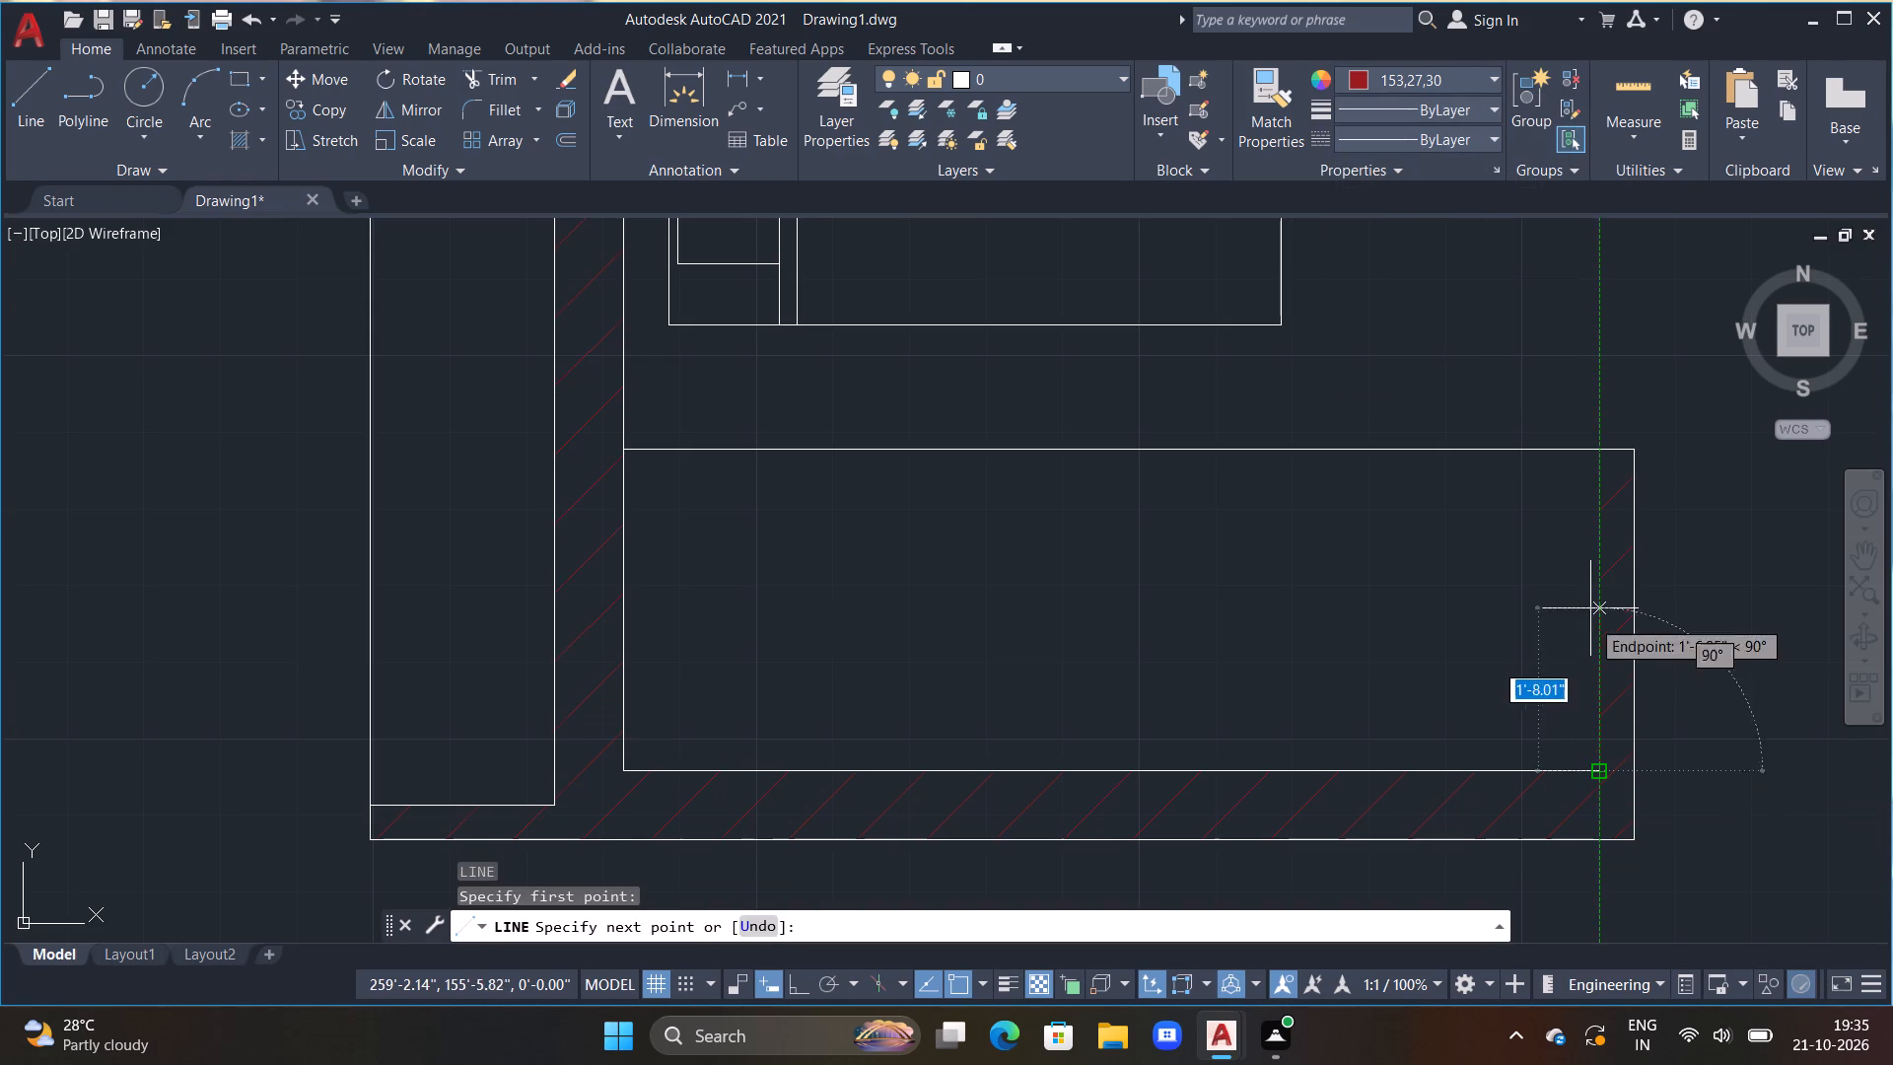
left_click(1605, 452)
key("Escape")
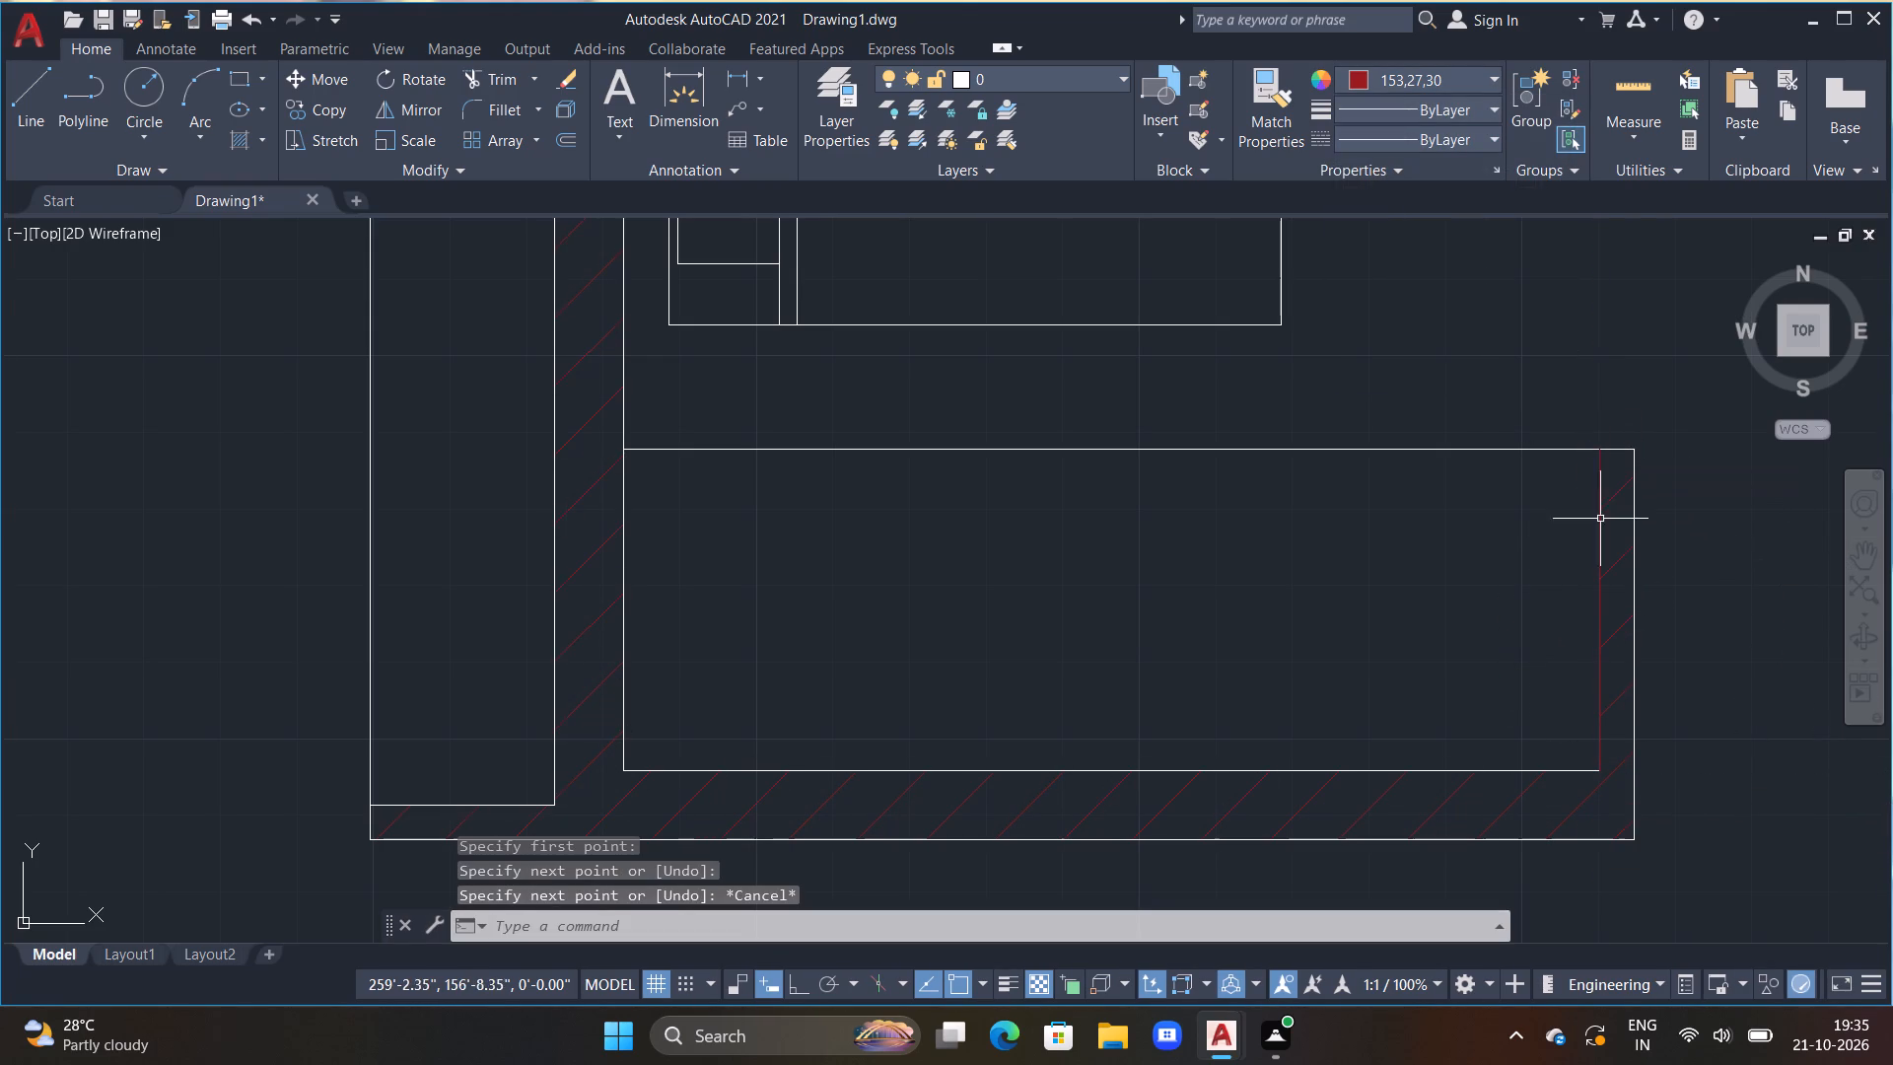
Offset the new east line westward at 1' spacing to make the enclosure's first four division lines.
middle_click_drag(1569, 657, 1574, 646)
key("Escape")
key("Escape")
type("OFF")
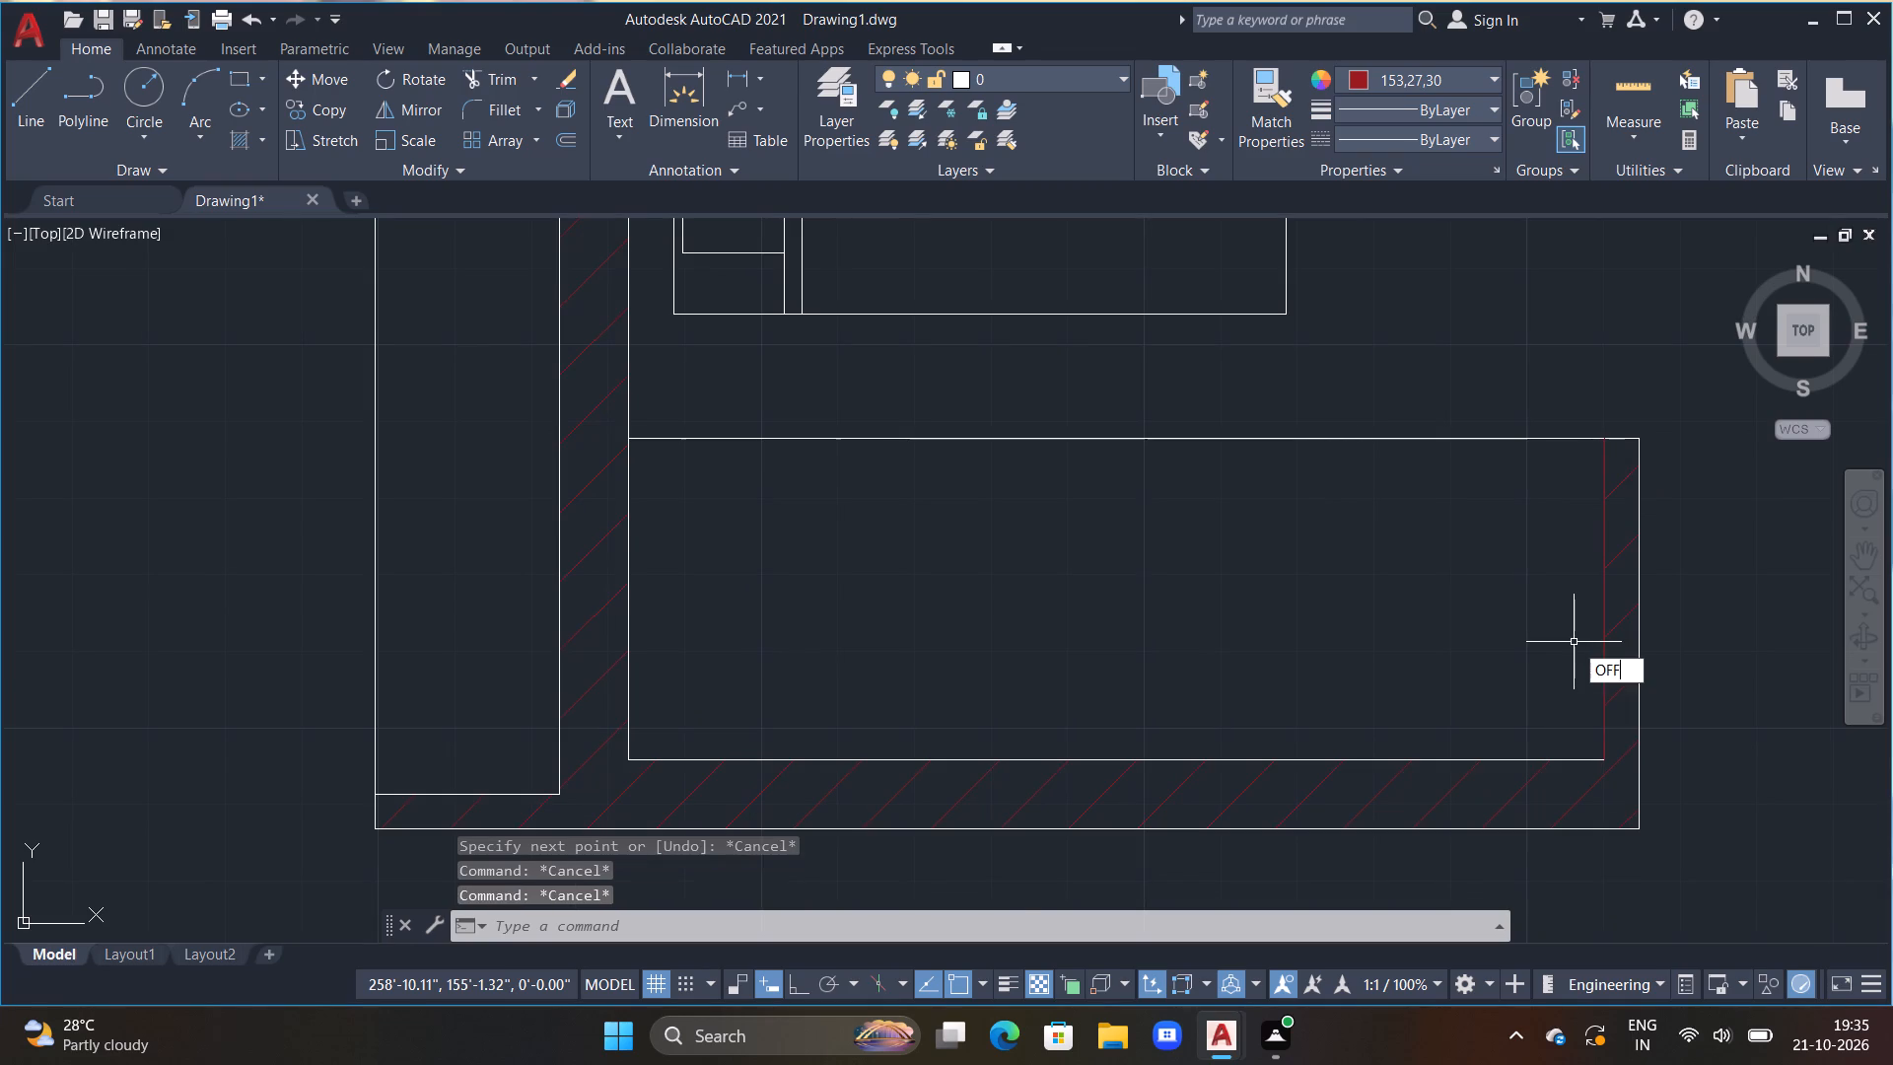
key("space")
type("1'")
key("Return")
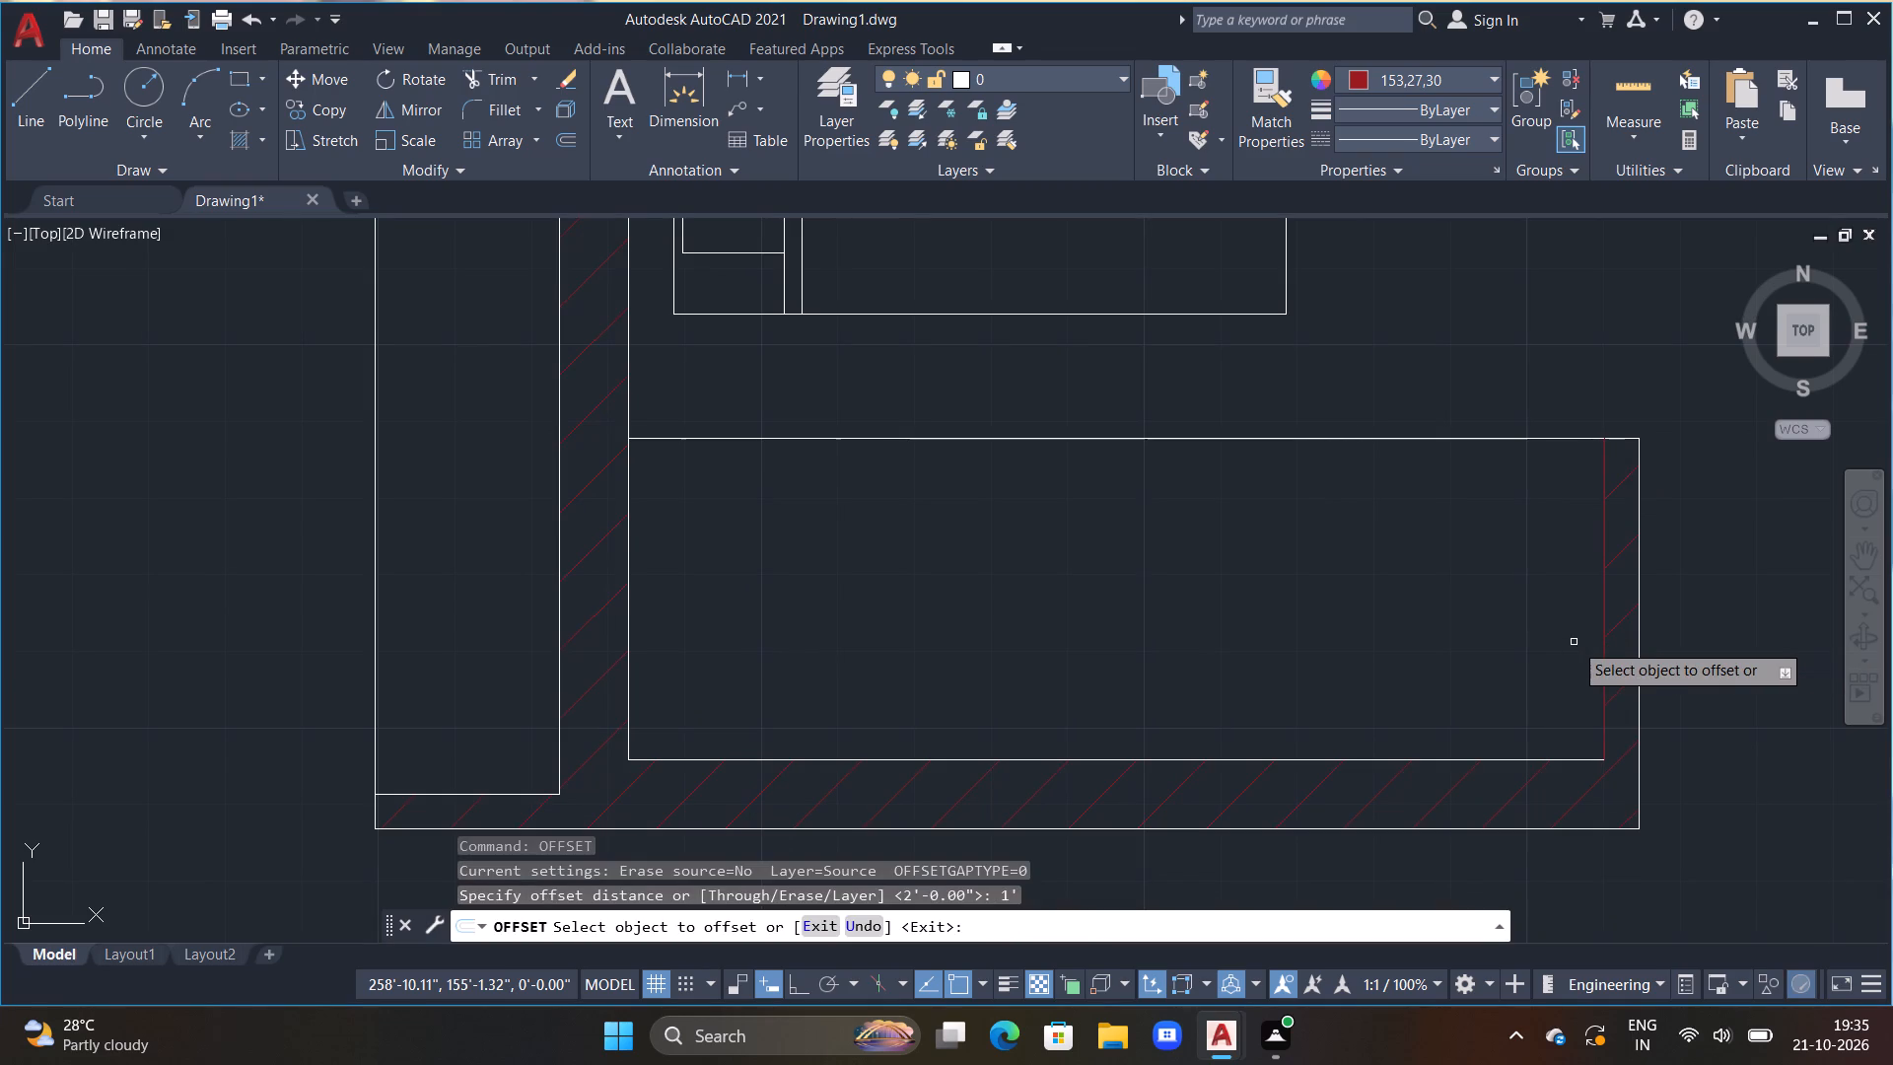
left_click(1601, 652)
left_click(1507, 652)
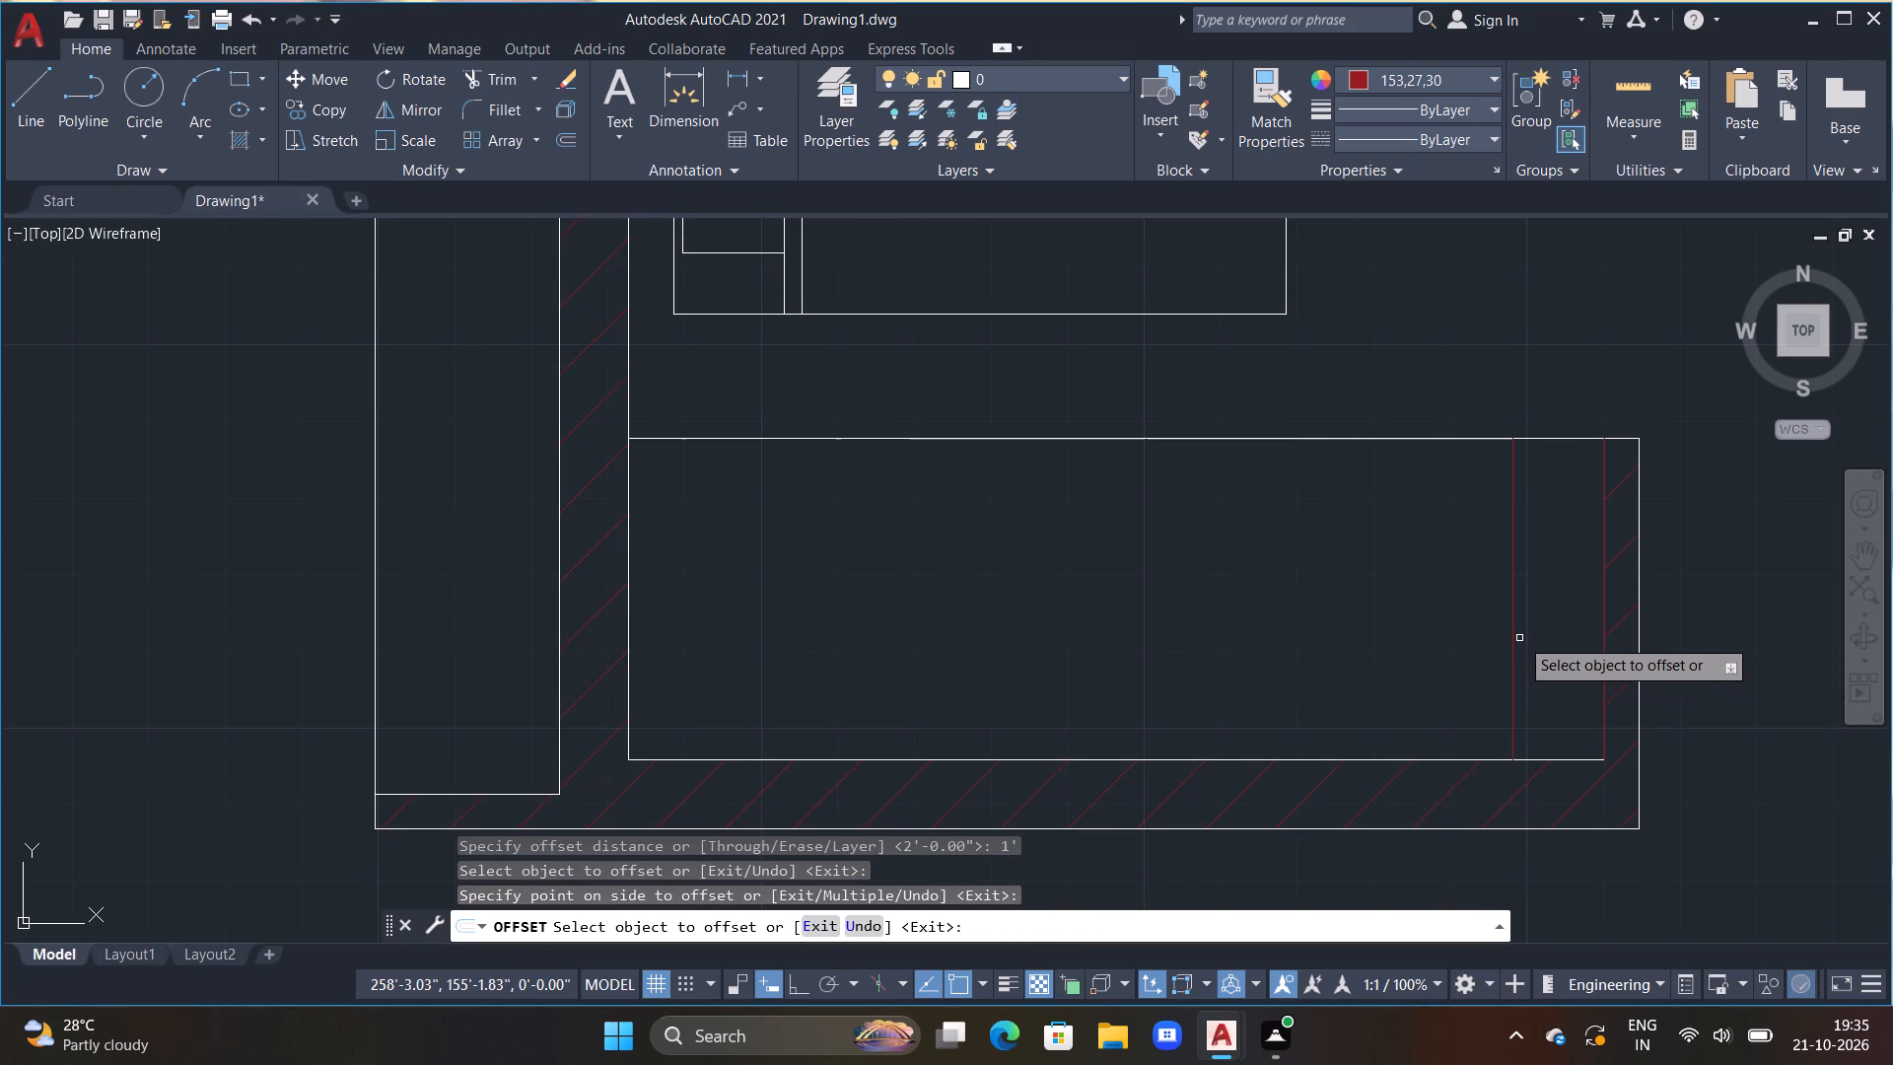
left_click_drag(1511, 628, 1468, 628)
left_click_drag(1314, 623, 1325, 622)
left_click_drag(1421, 585, 1410, 585)
left_click(1287, 594)
left_click_drag(1329, 567, 1246, 567)
left_click(1053, 568)
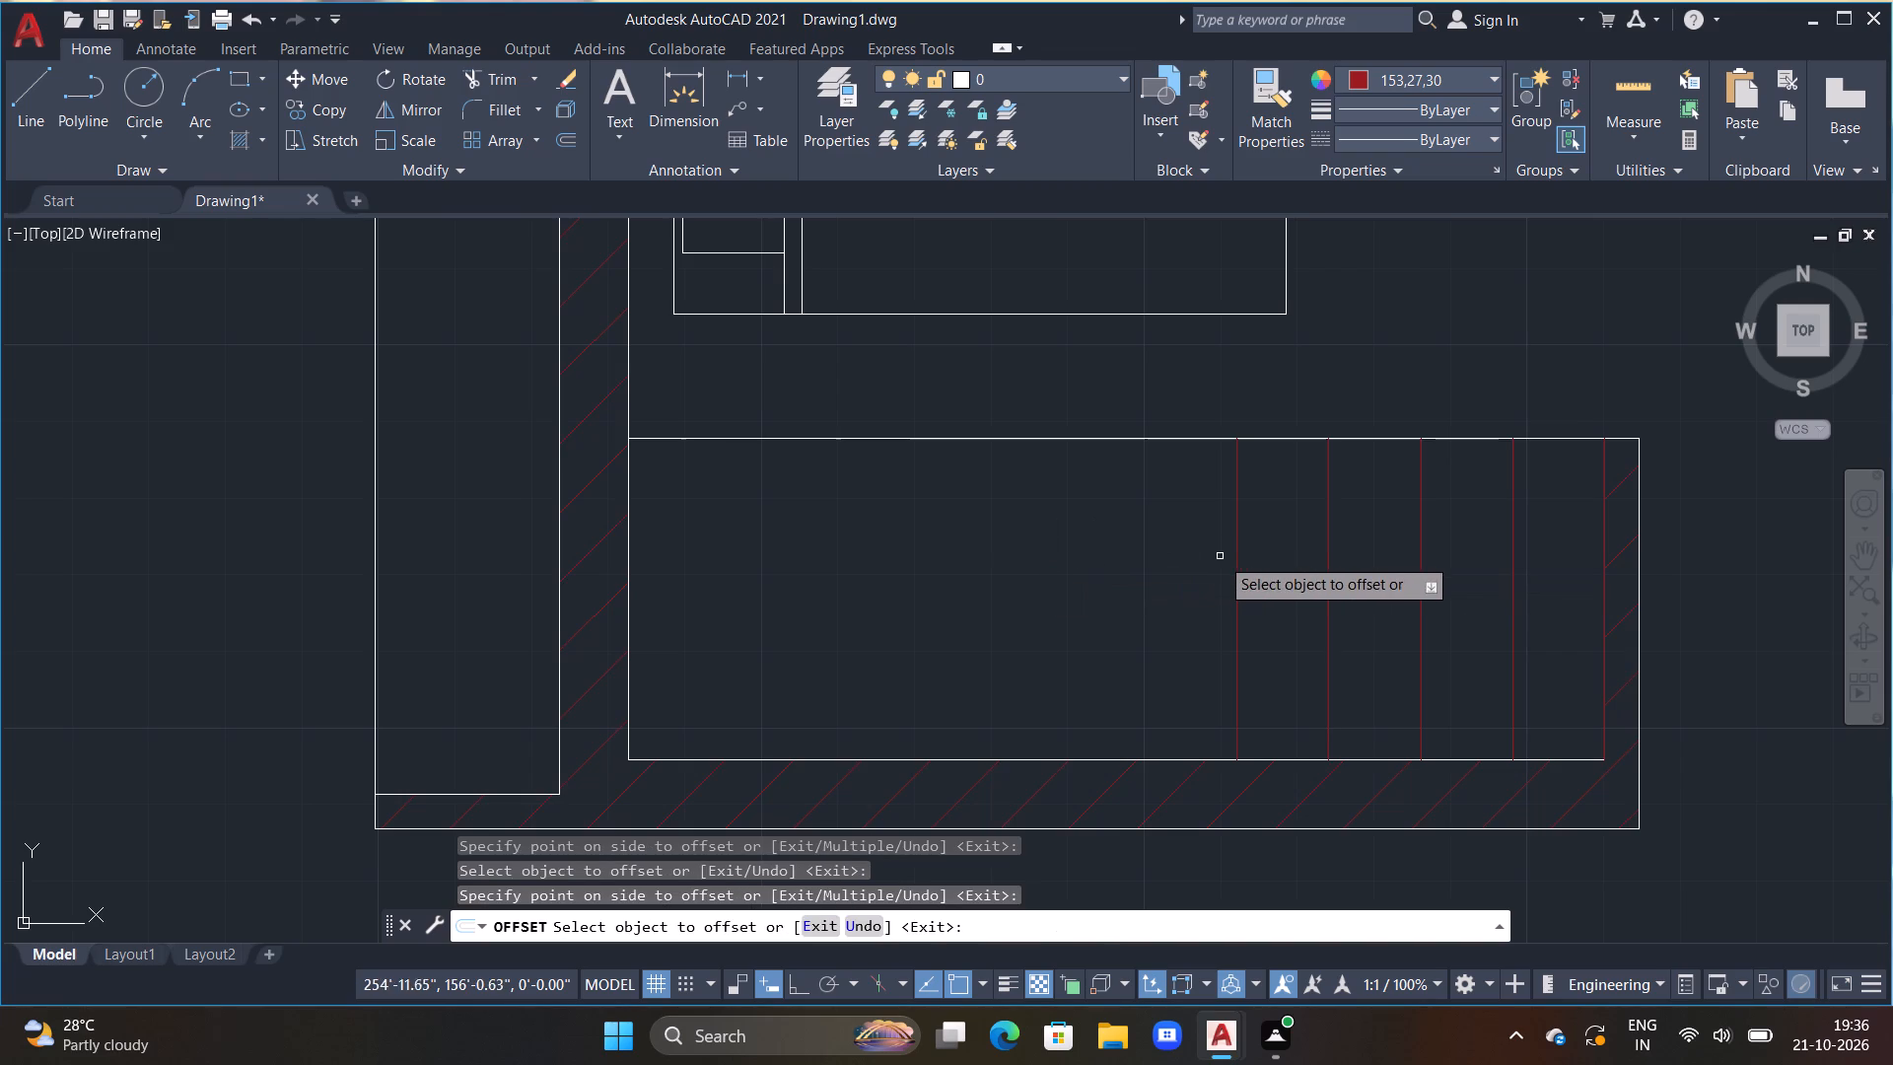
Continue the 1' offsets westward with six more division lines, up to the enclosure's west wall.
left_click_drag(1232, 568, 1155, 592)
left_click(1111, 601)
left_click_drag(1237, 585, 1204, 588)
left_click_drag(1071, 597, 1084, 597)
left_click(1142, 591)
left_click(1040, 606)
left_click(1046, 602)
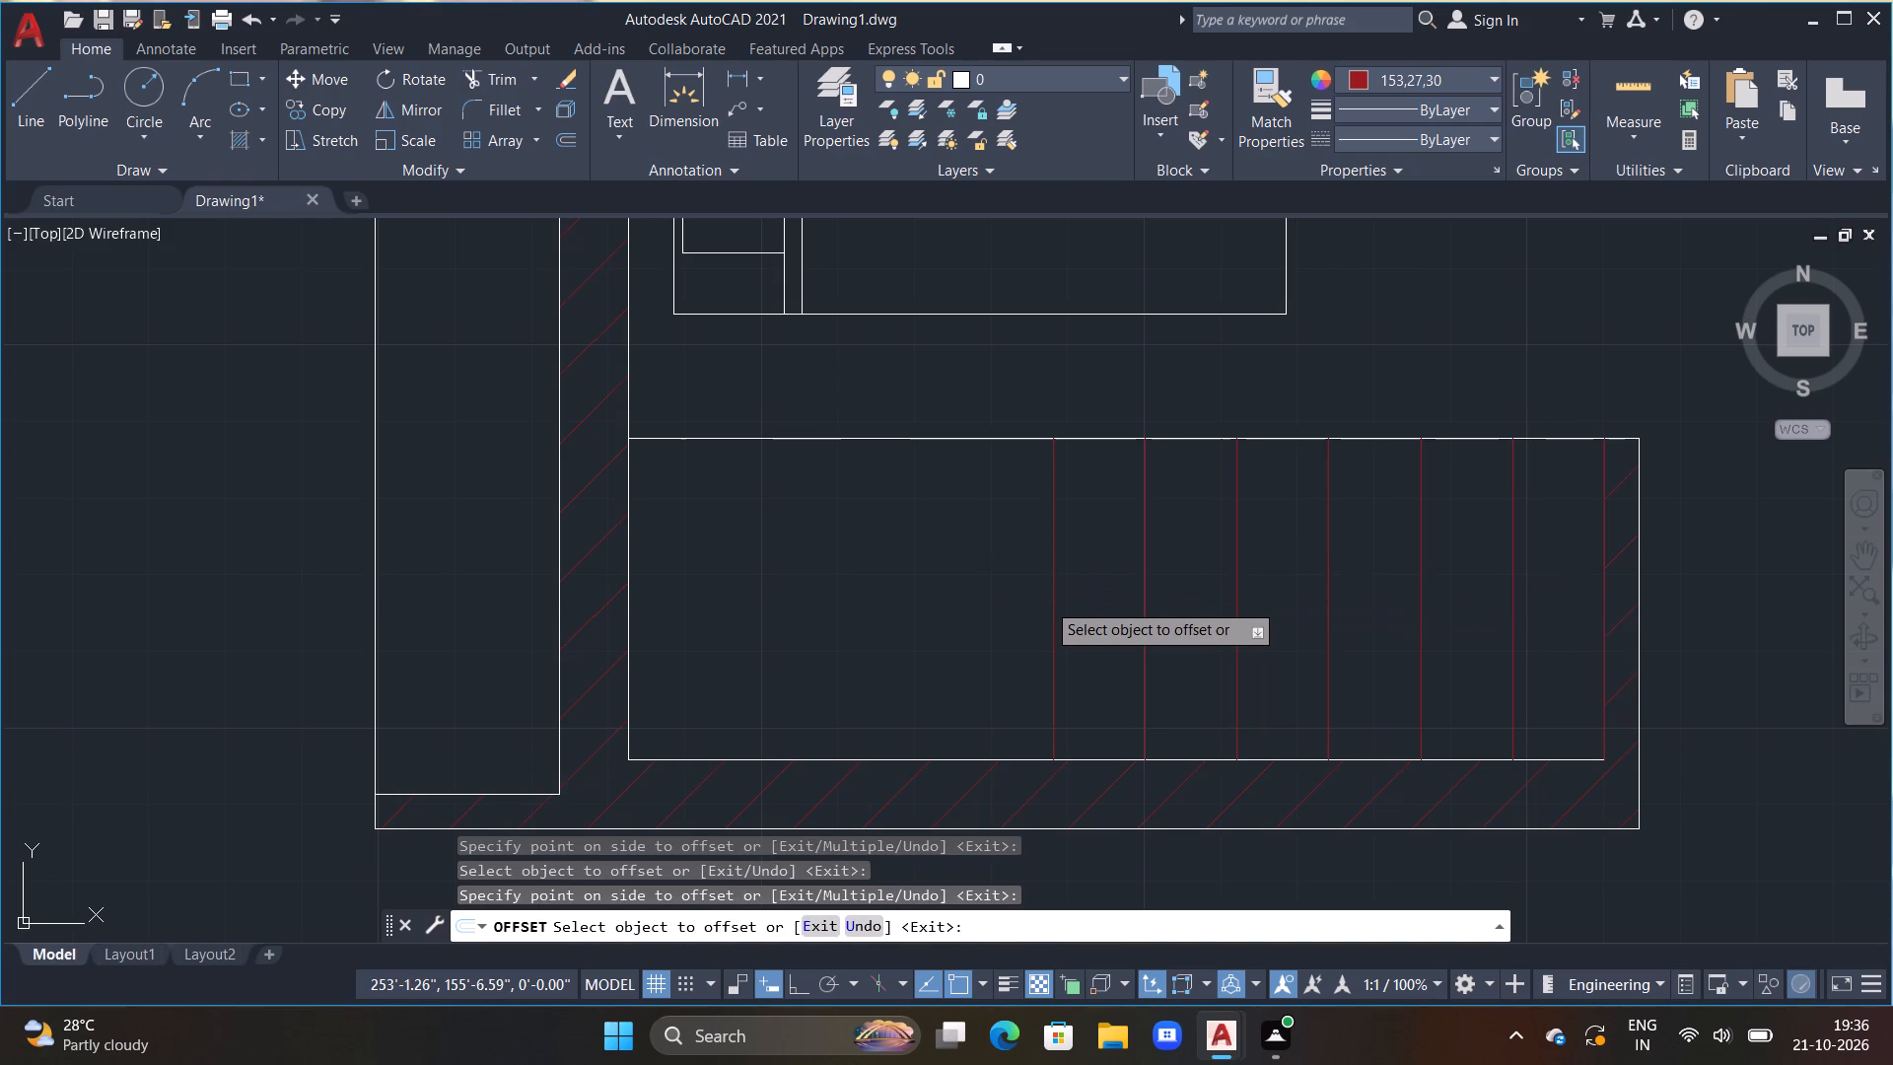
left_click(1053, 603)
left_click(988, 606)
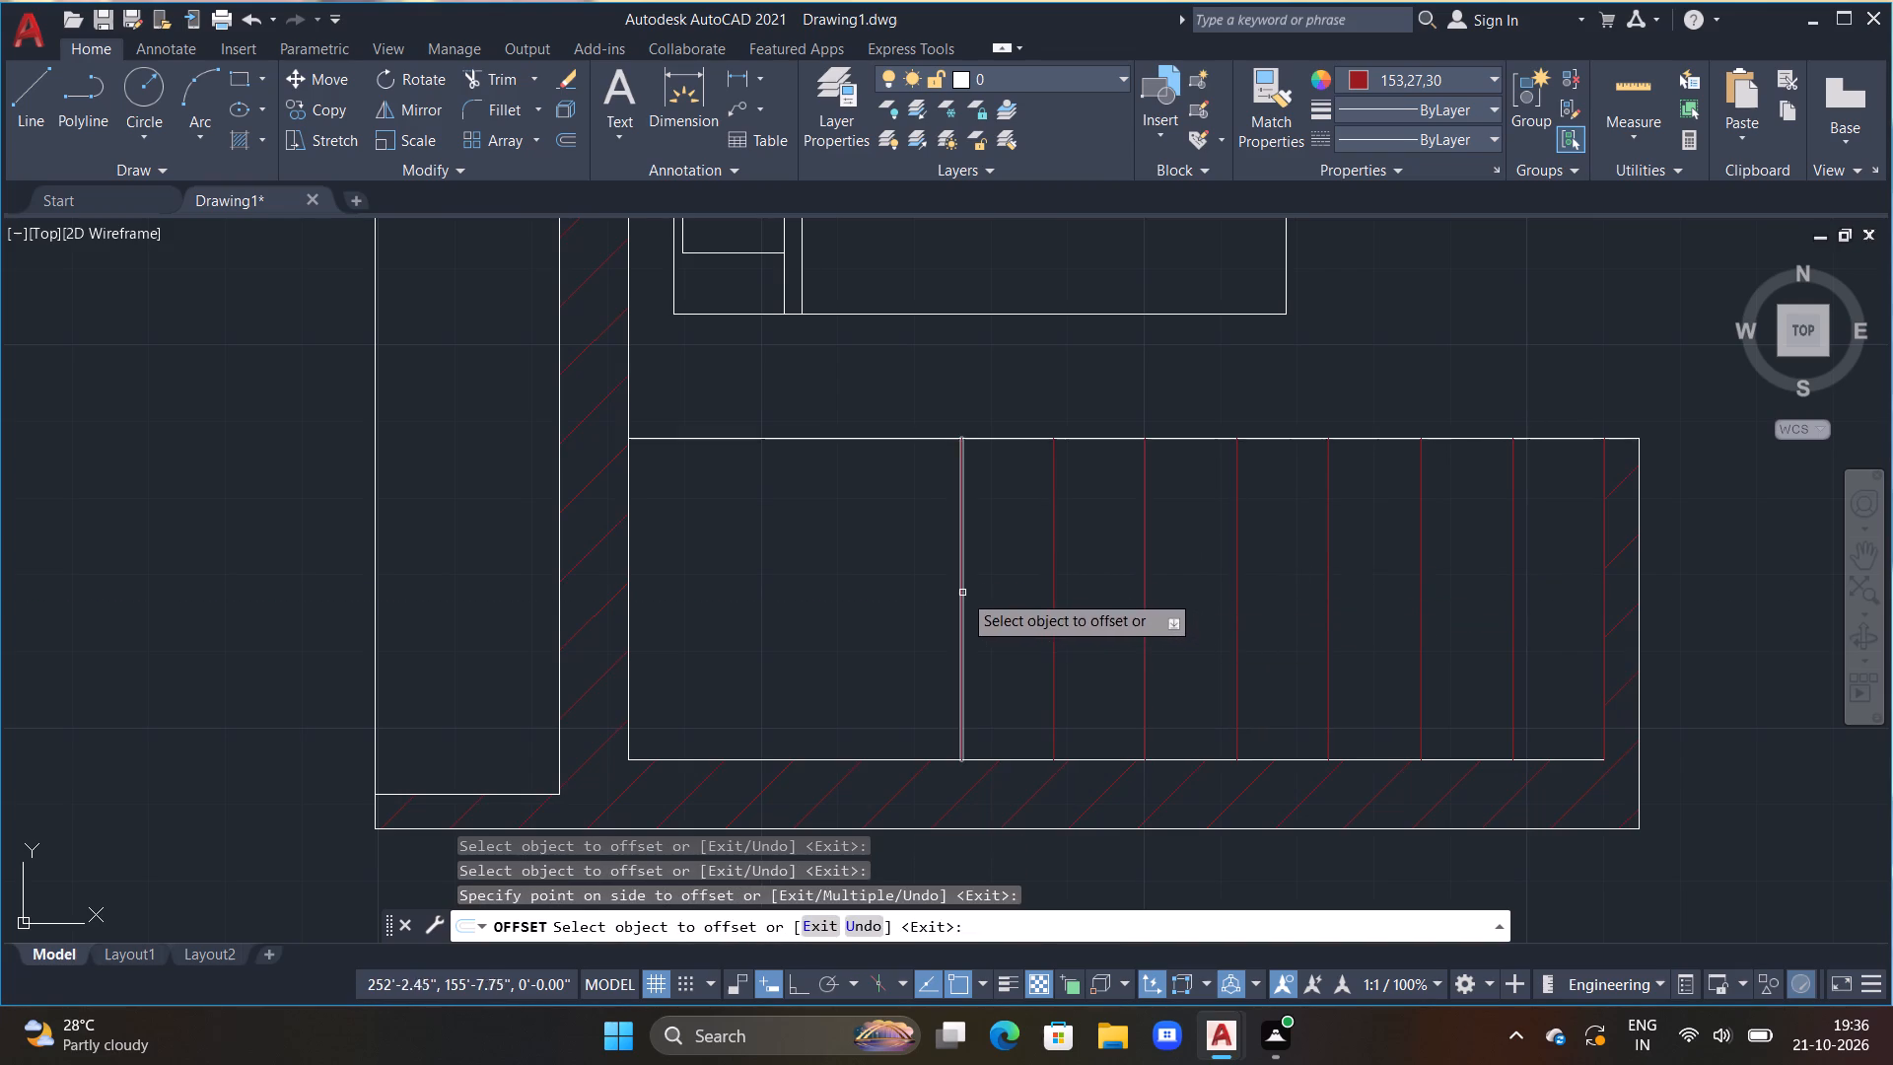
left_click(962, 592)
left_click_drag(962, 592, 945, 591)
left_click(900, 585)
left_click_drag(872, 578, 848, 580)
left_click(814, 582)
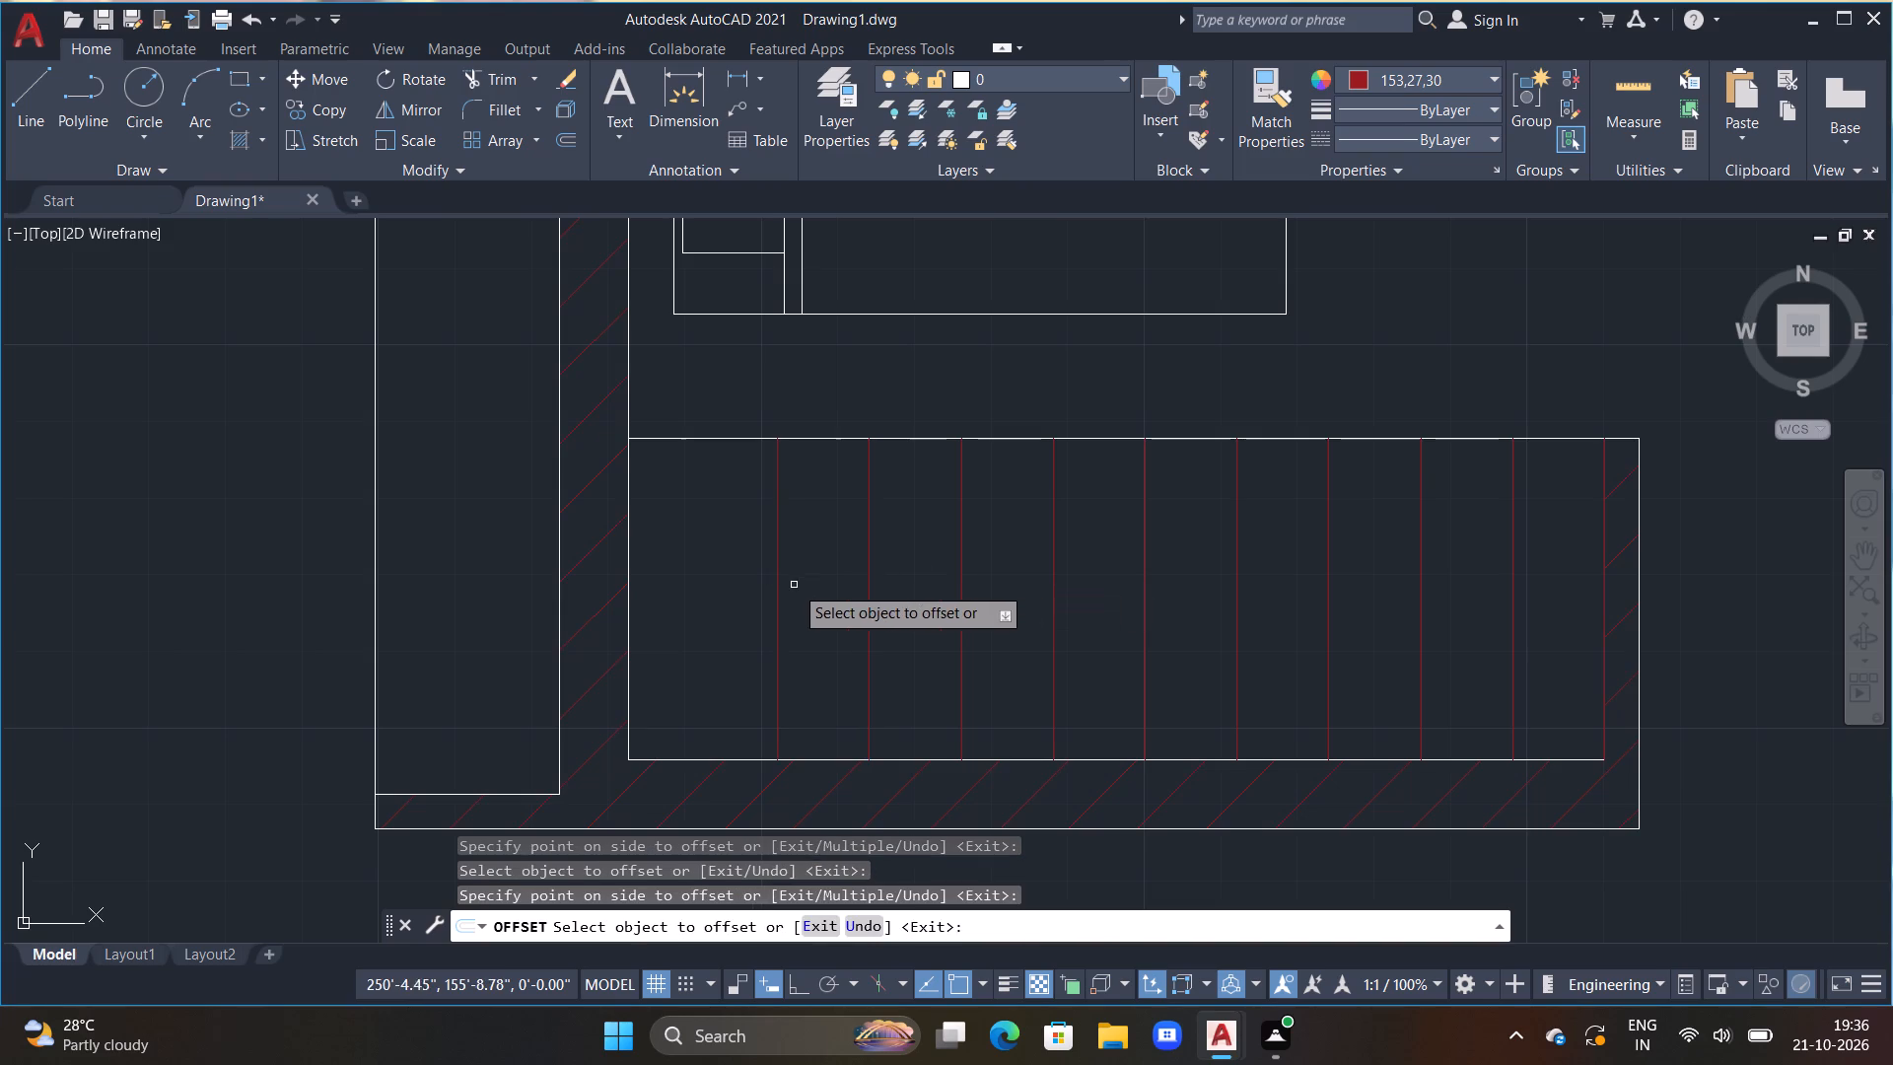
left_click_drag(774, 585, 724, 589)
left_click(682, 592)
key("Escape")
scroll(699, 611, "down", 2)
key("Escape")
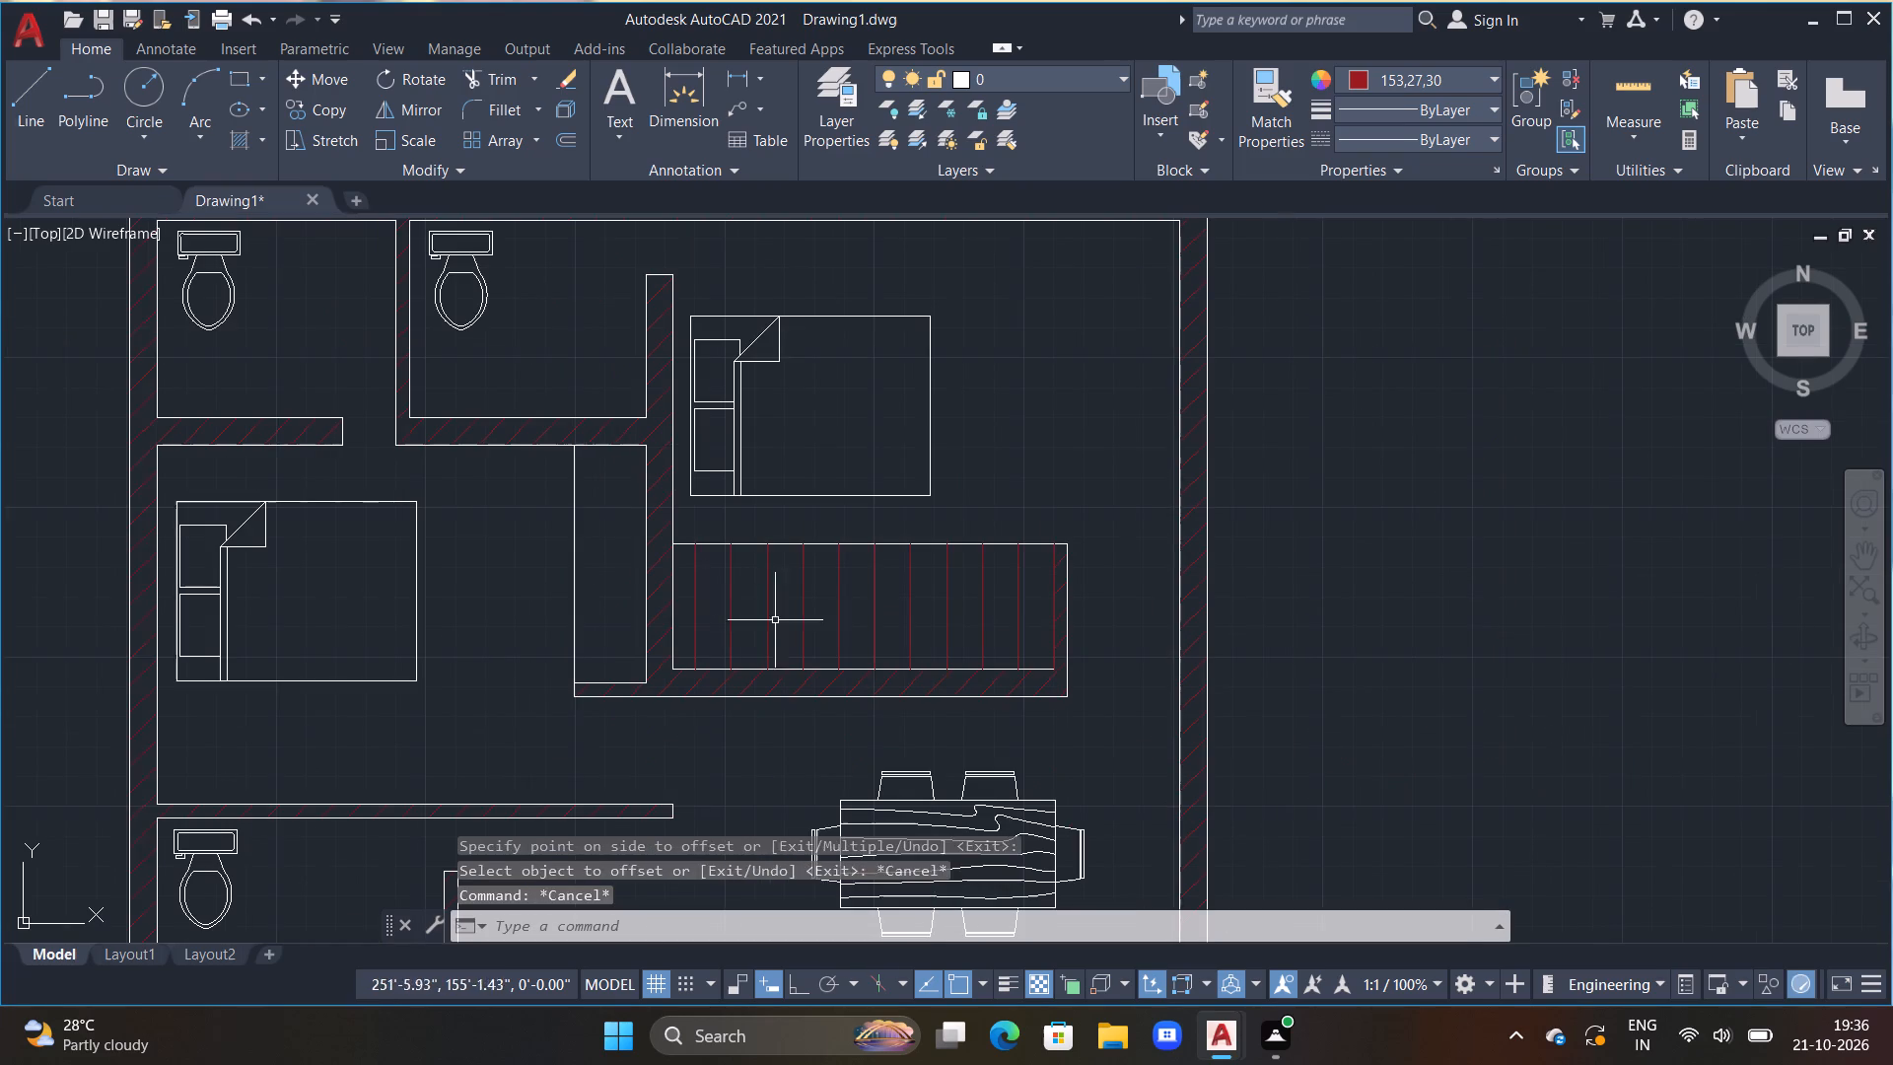
key("Escape")
Replace the inner south line of the narrow enclosure east of the western bed with a line in colour 153,27,30.
middle_click_drag(617, 604, 721, 607)
key("Escape")
scroll(697, 618, "up", 2)
key("Escape")
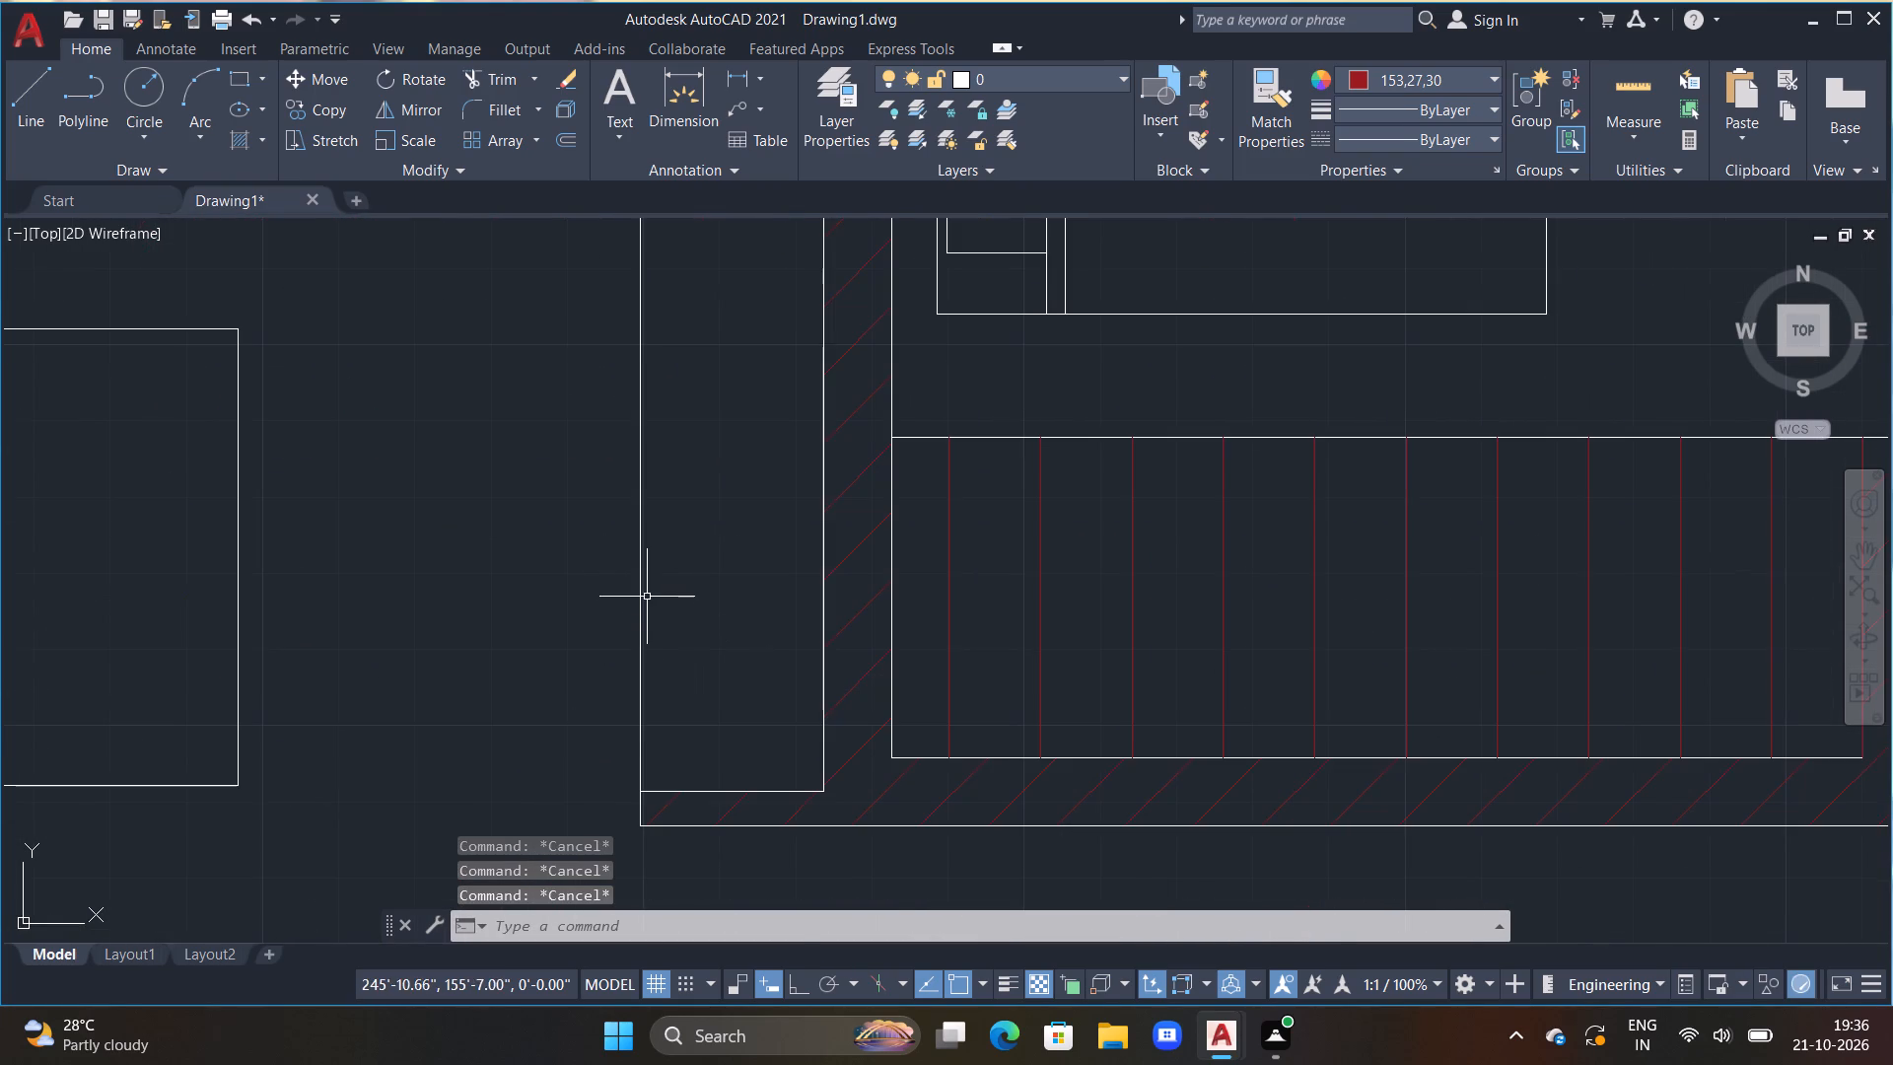
scroll(656, 616, "down", 1)
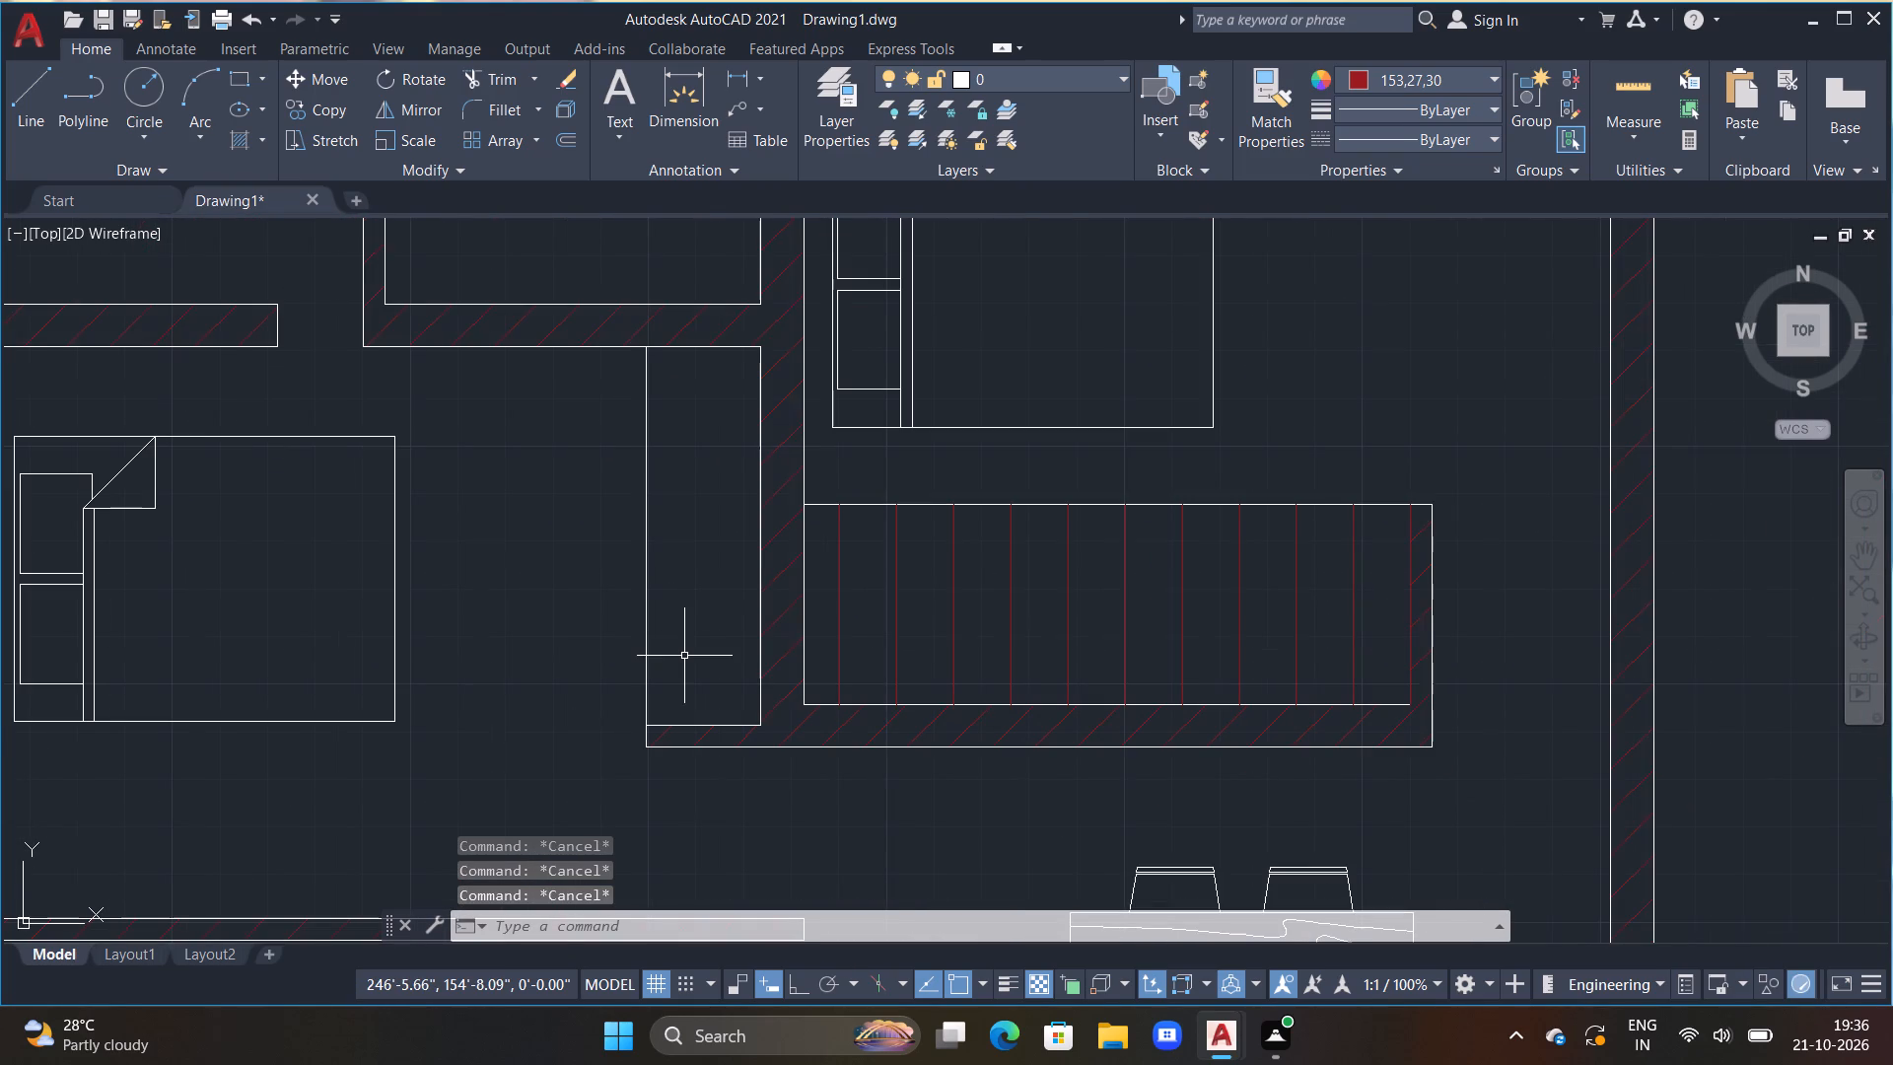
scroll(730, 671, "up", 2)
middle_click_drag(729, 695, 752, 624)
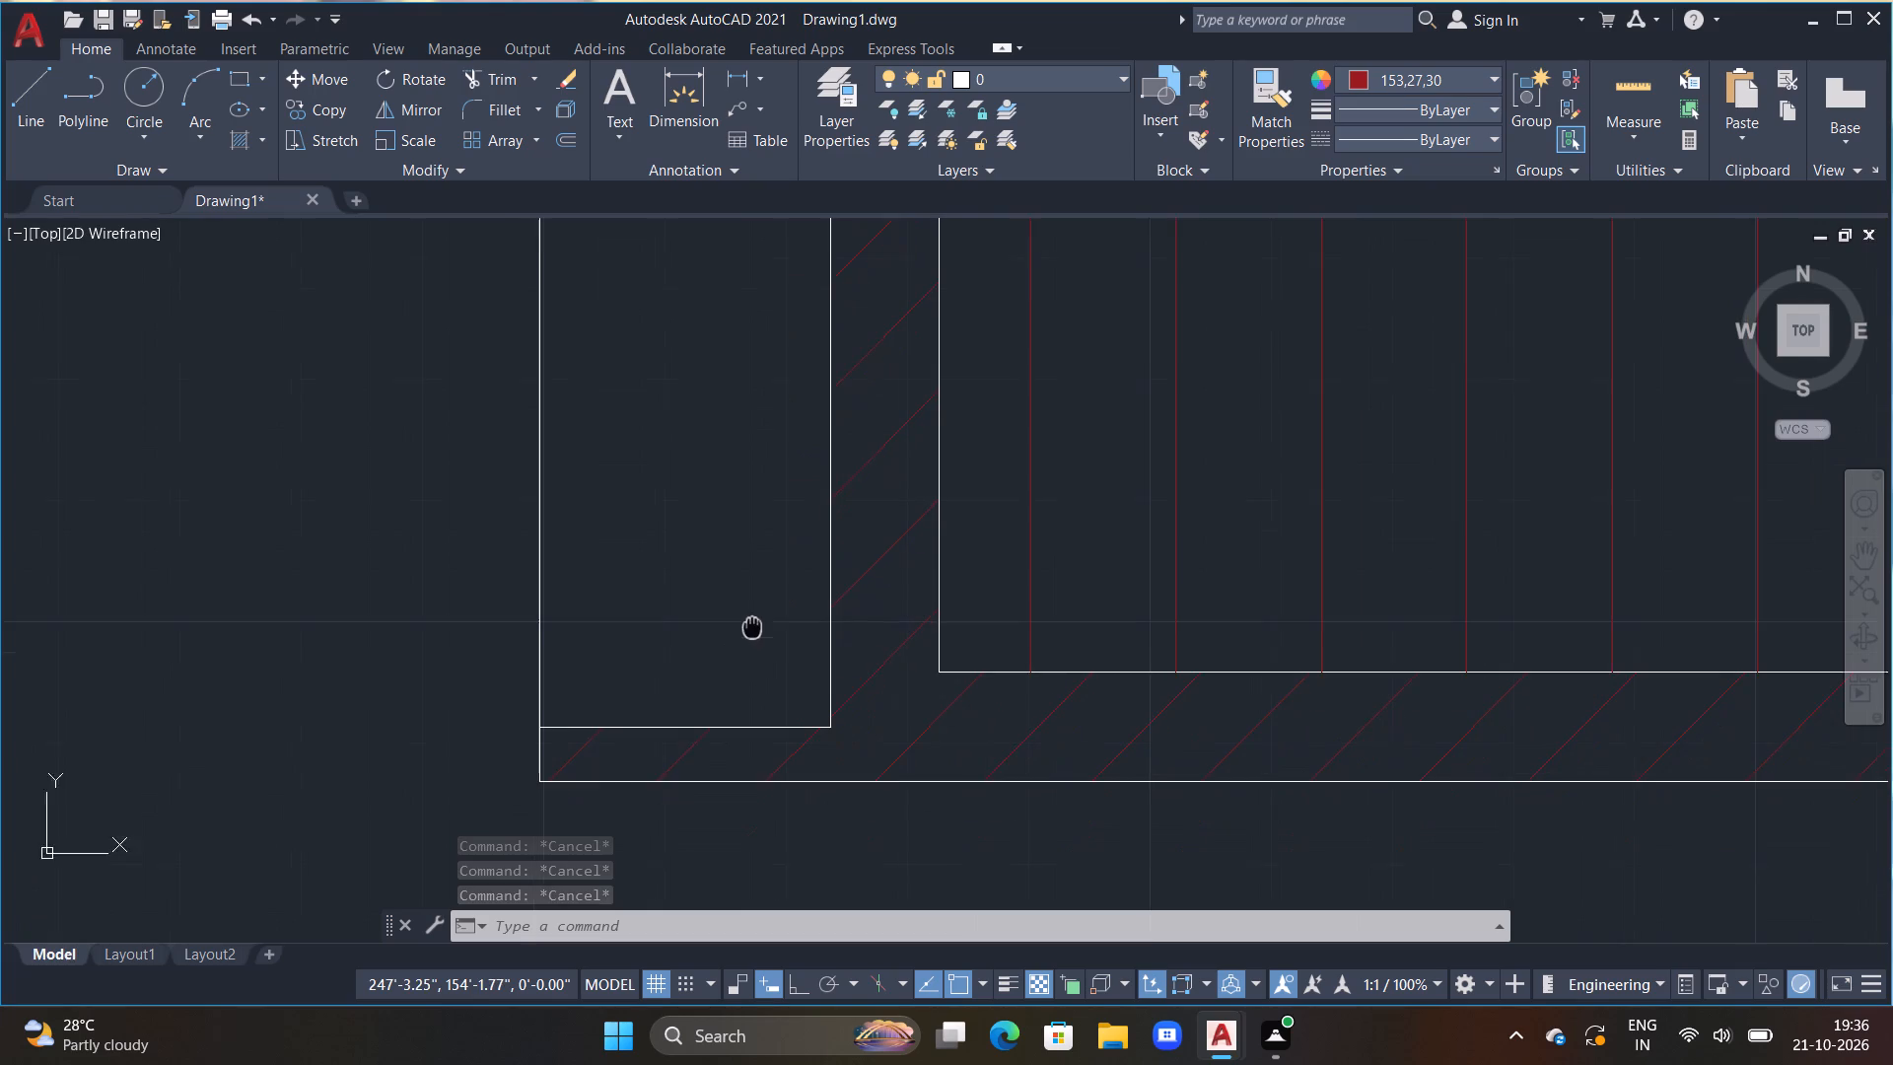
middle_click_drag(752, 624, 752, 621)
left_click(673, 722)
key("Delete")
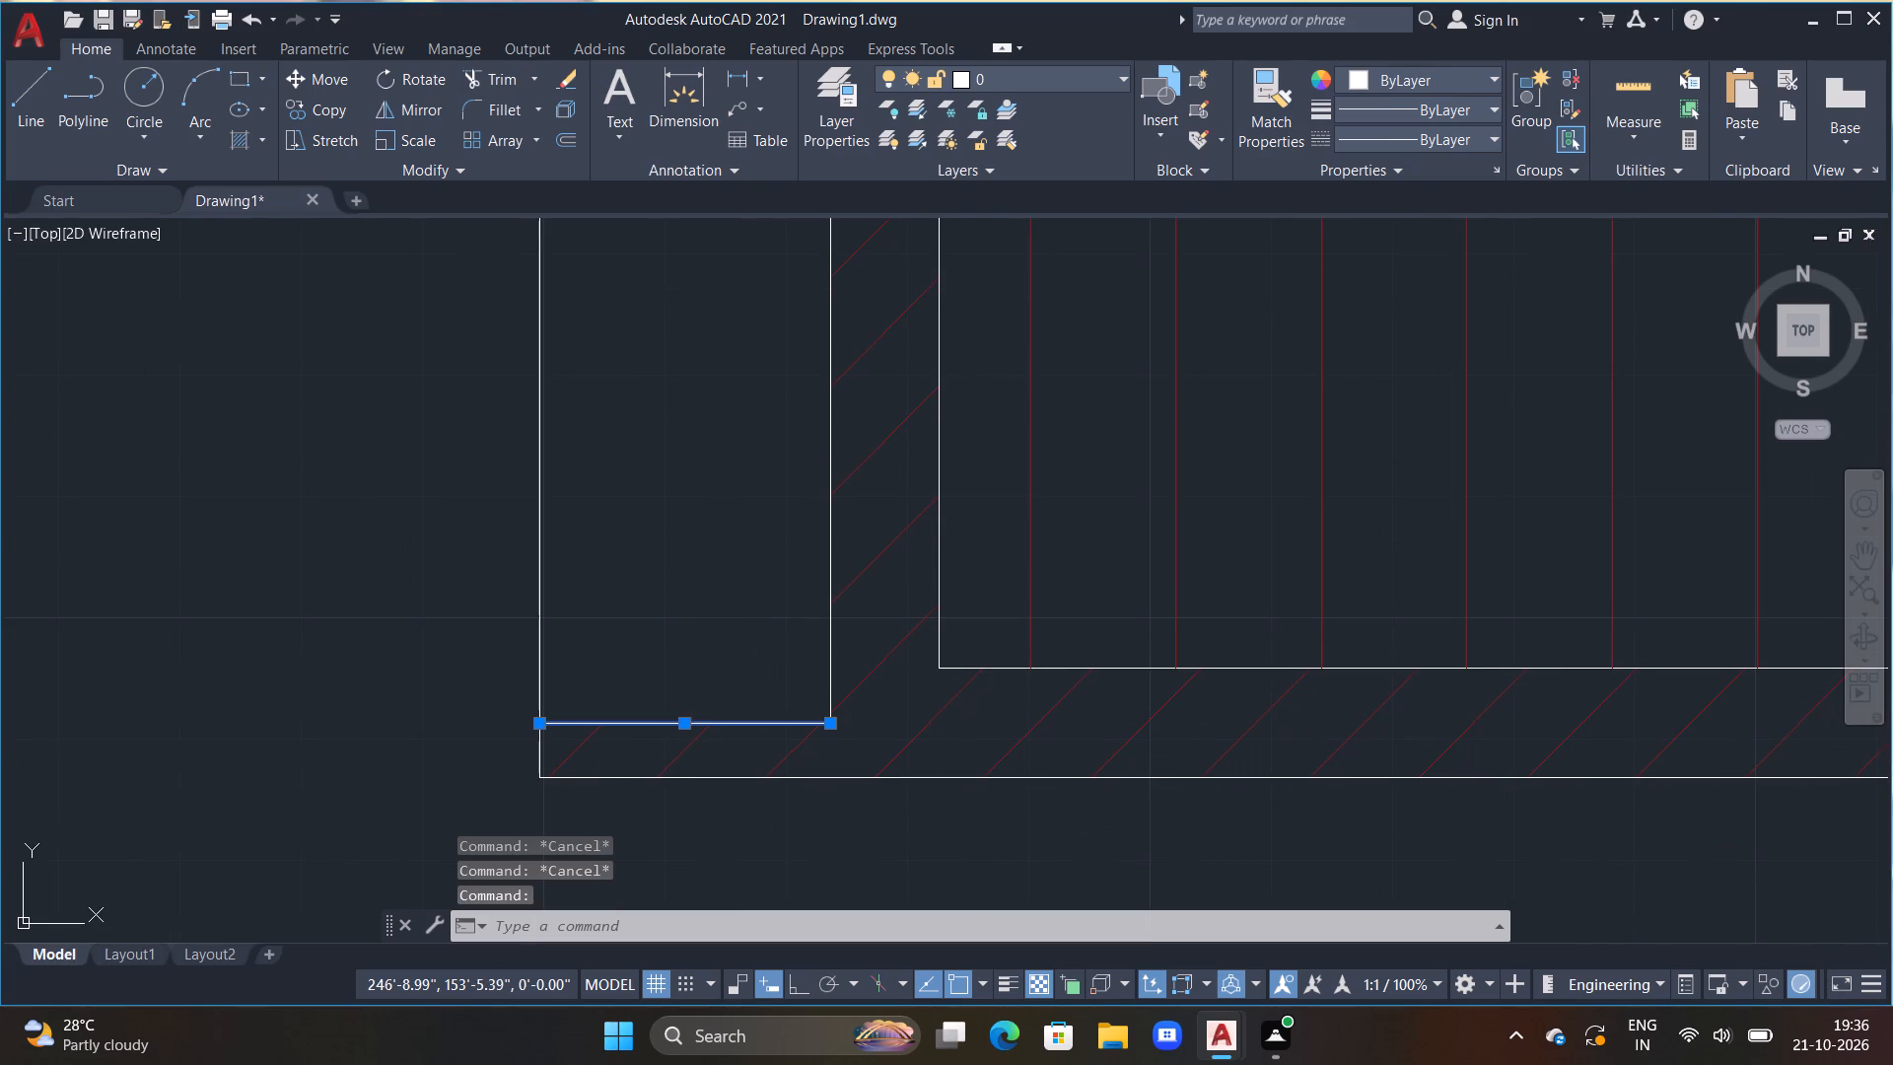
type("L")
key("space")
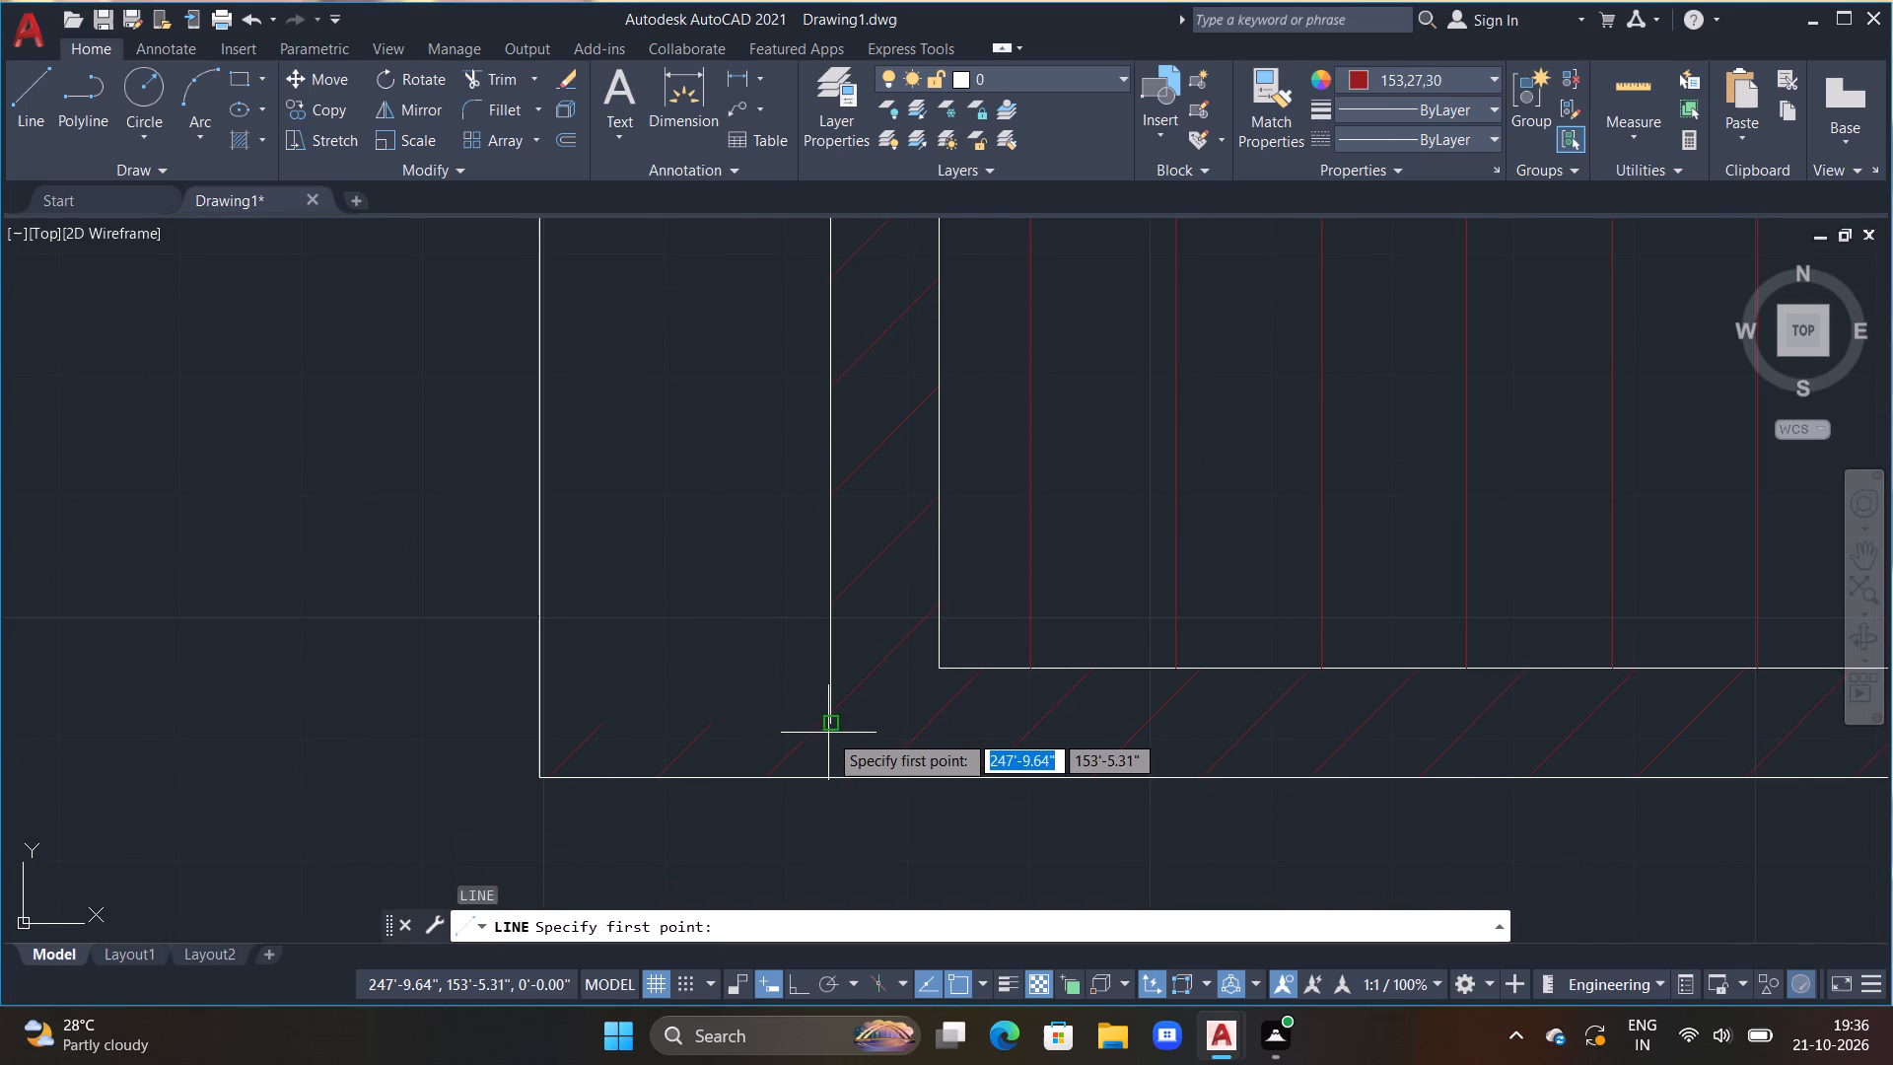
left_click(828, 726)
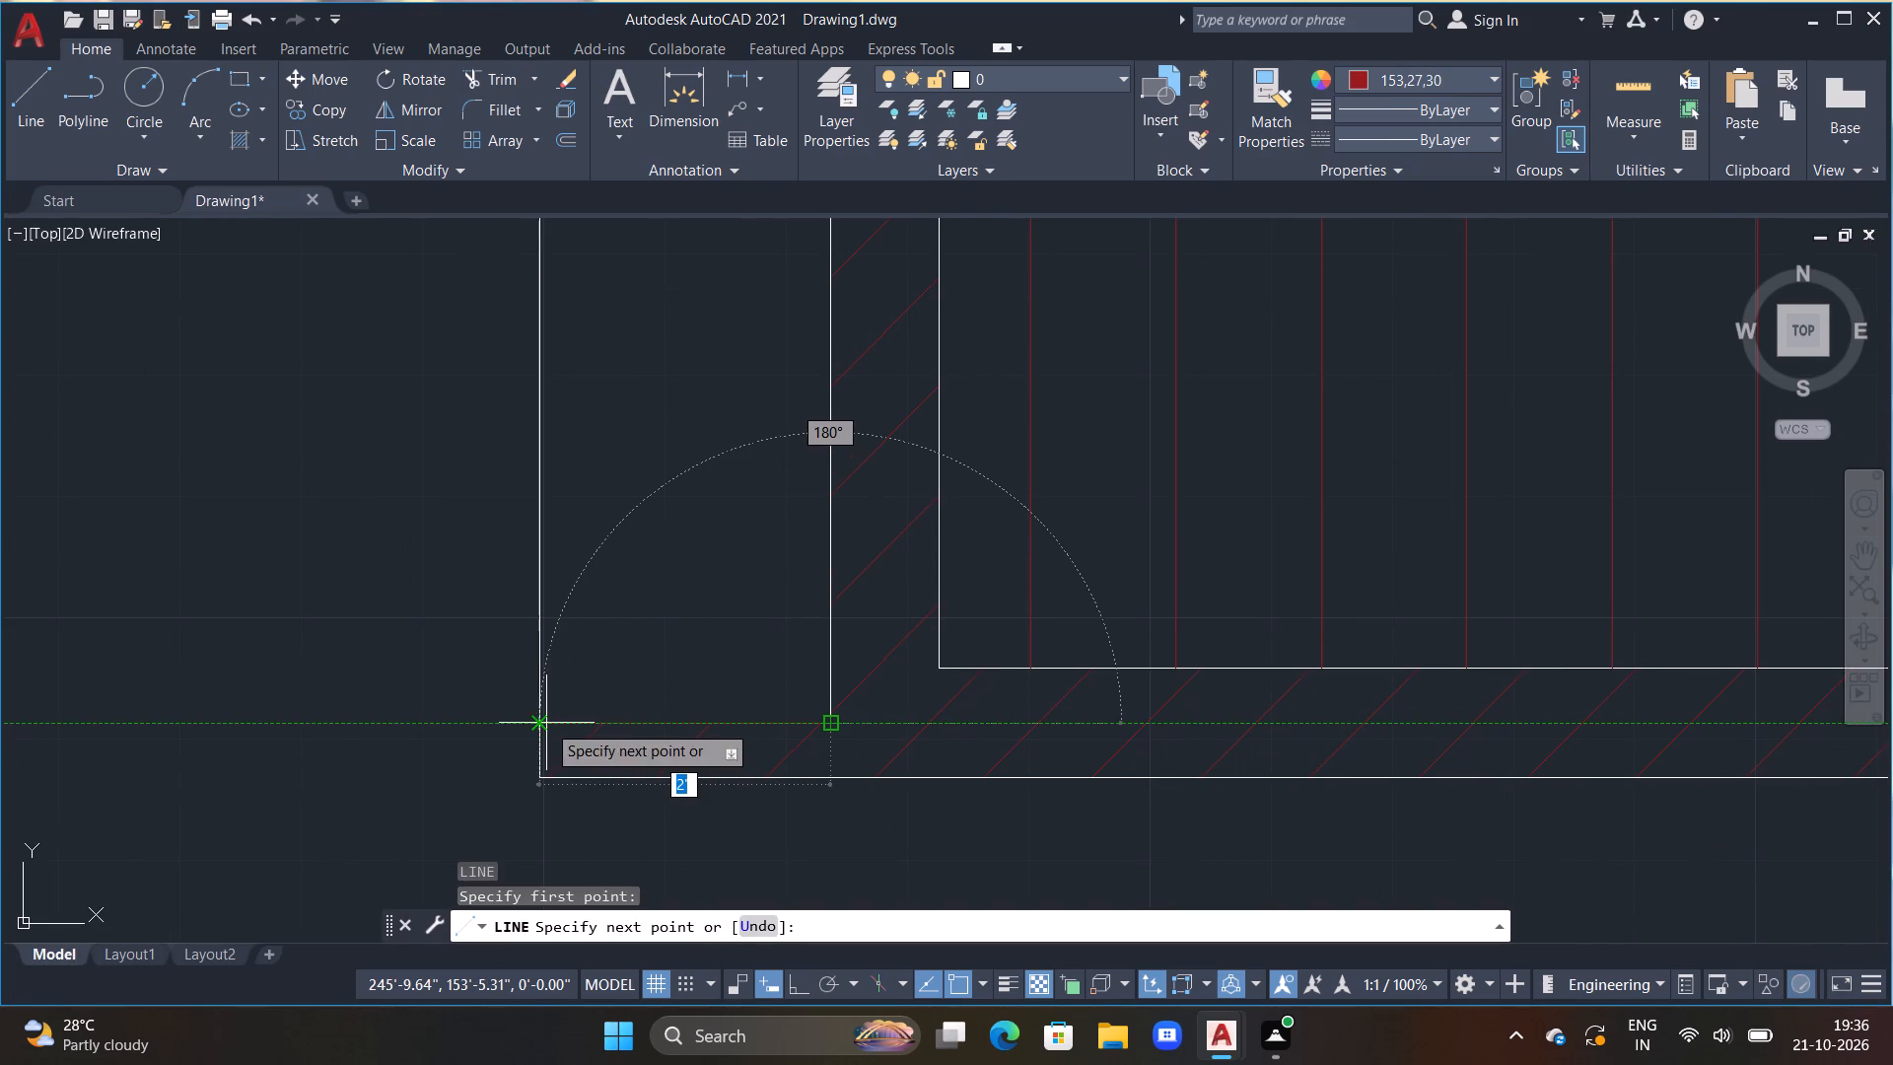
left_click(537, 721)
key("Escape")
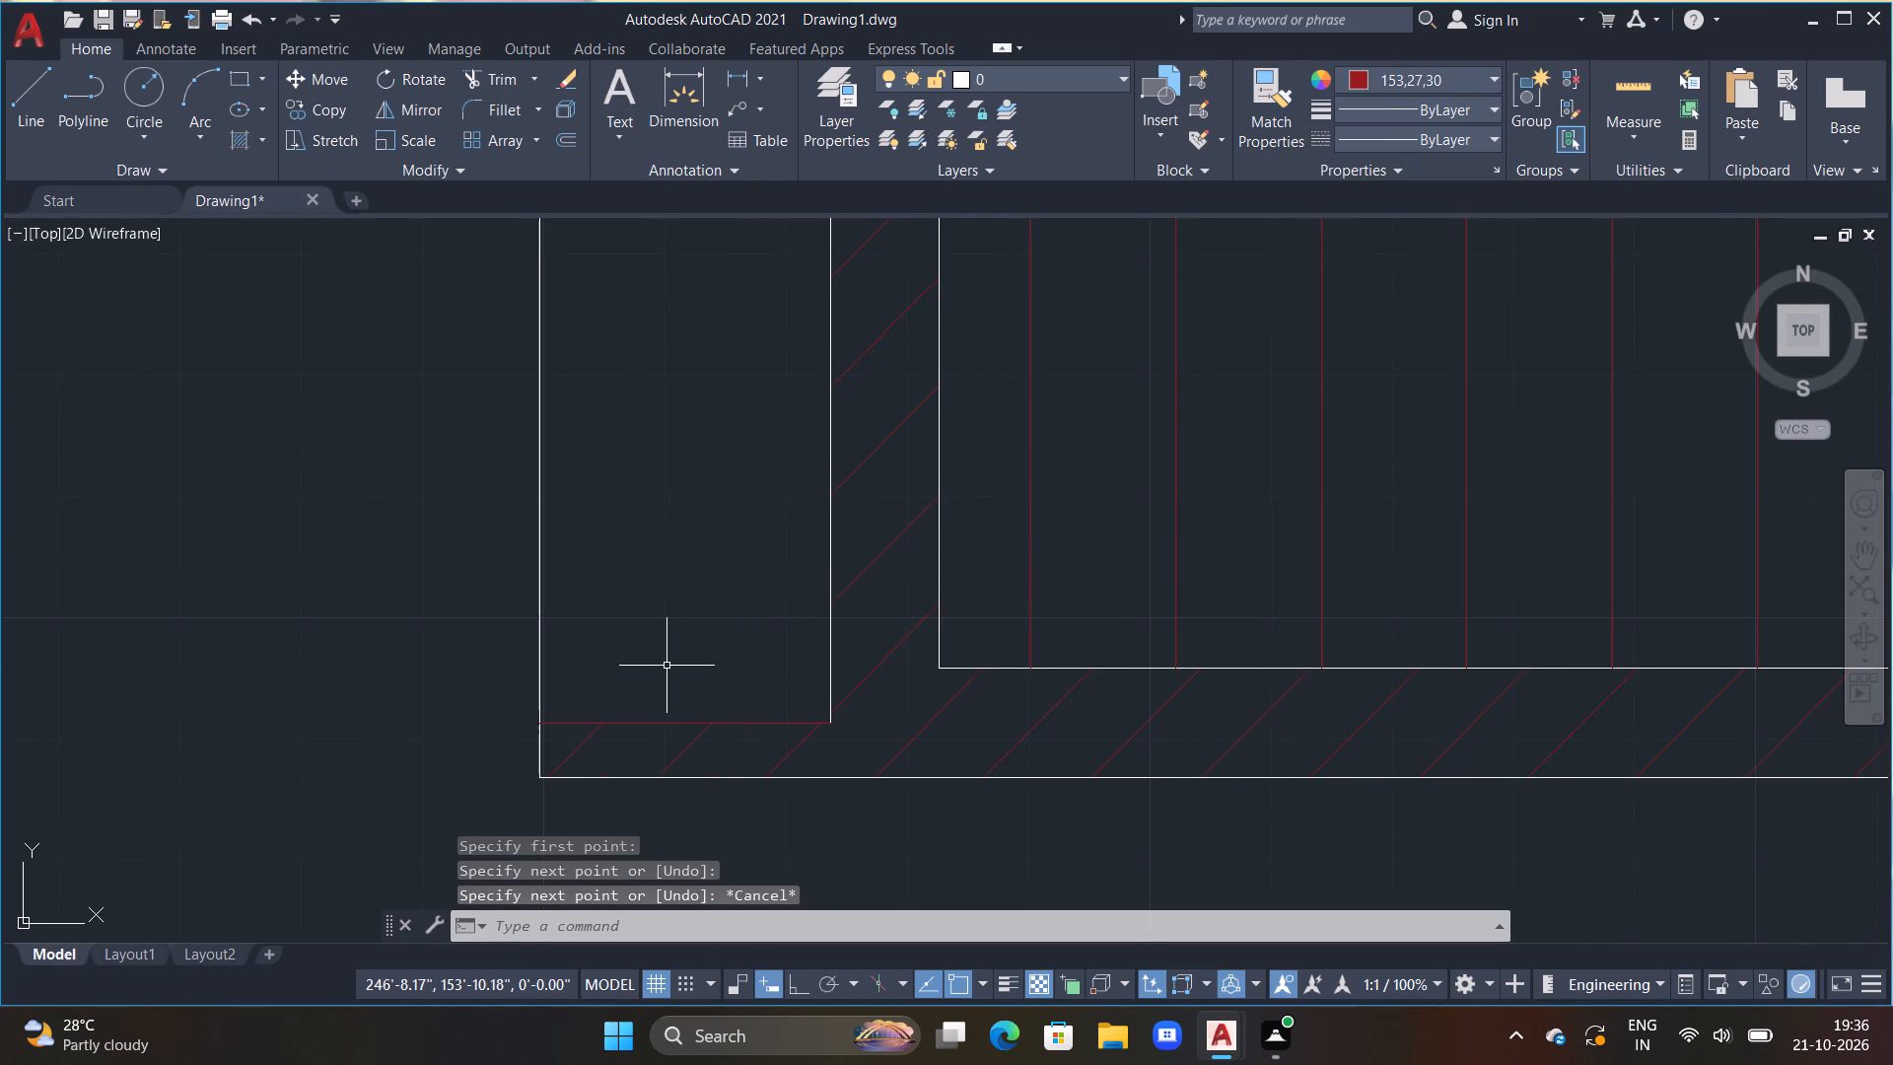
Offset the narrow enclosure's new south line northward at 1' spacing to make four division lines.
type("OFF 1'")
key("Return")
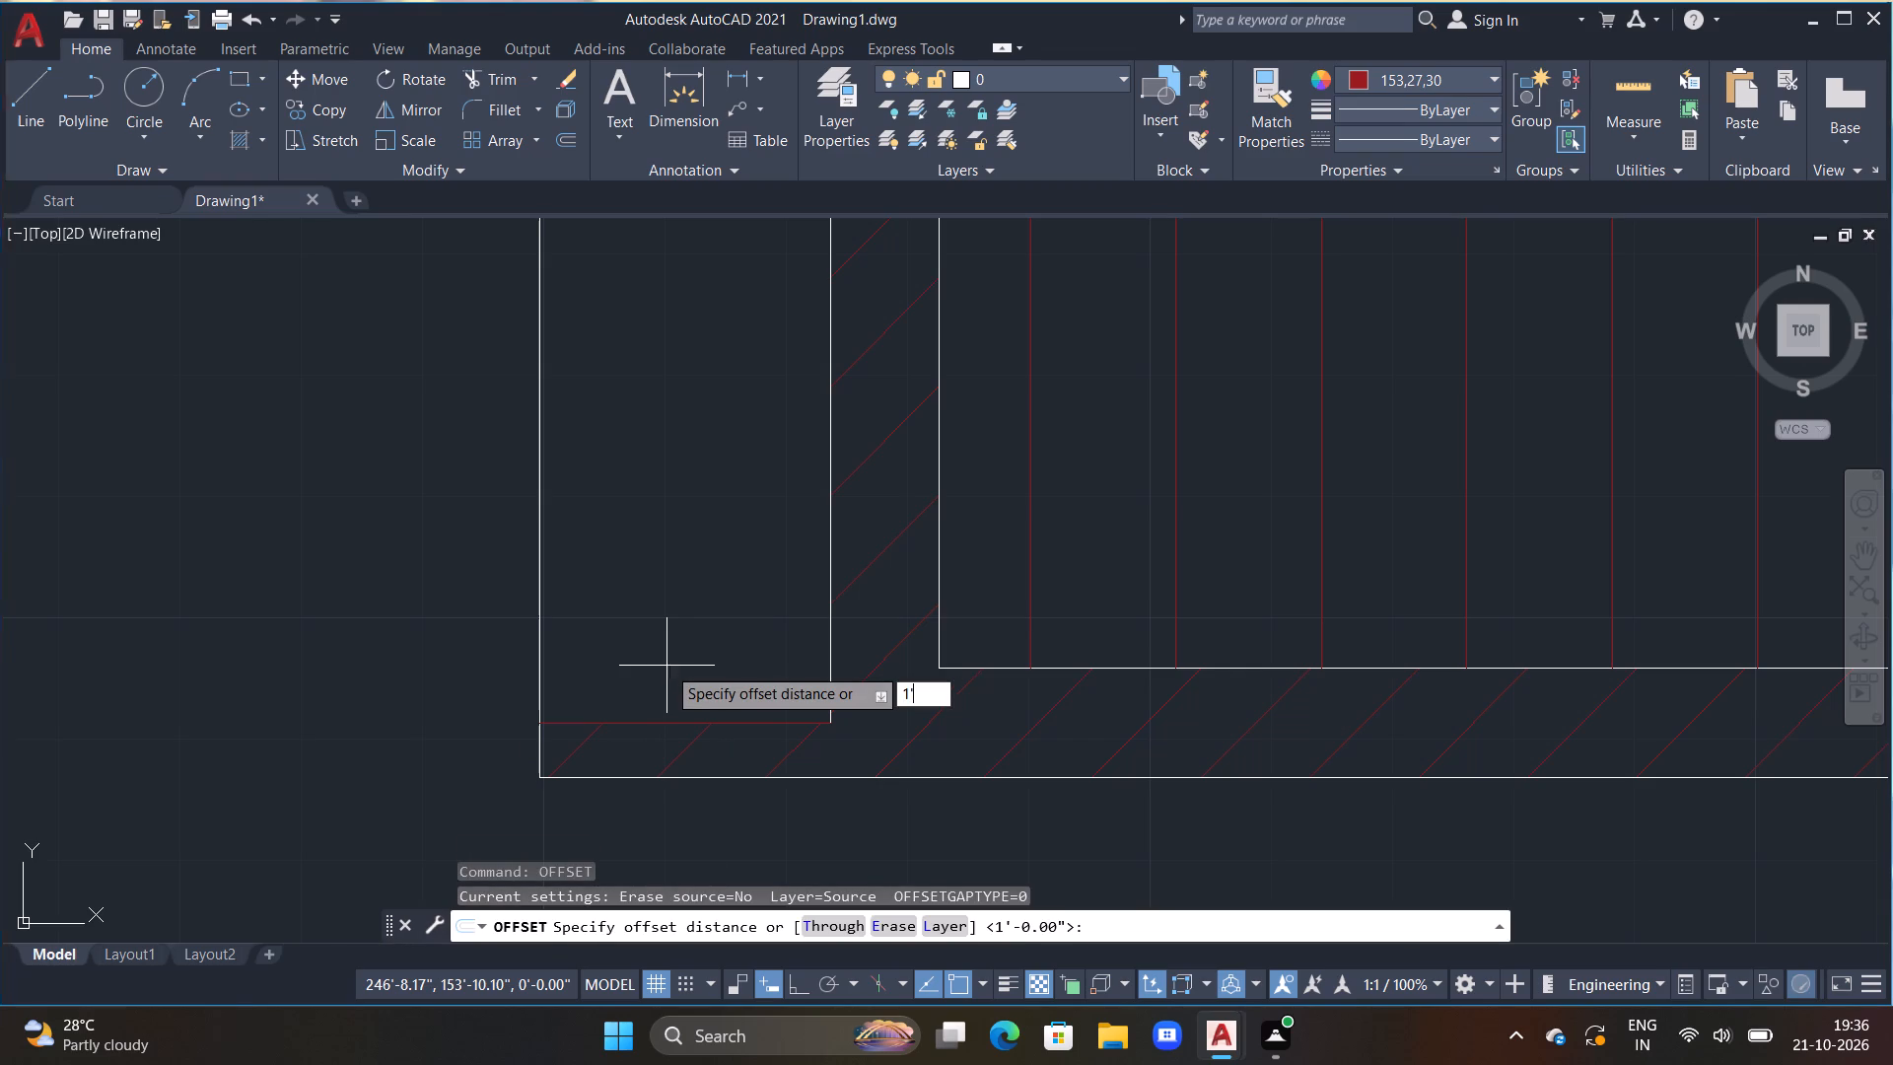
scroll(710, 666, "down", 2)
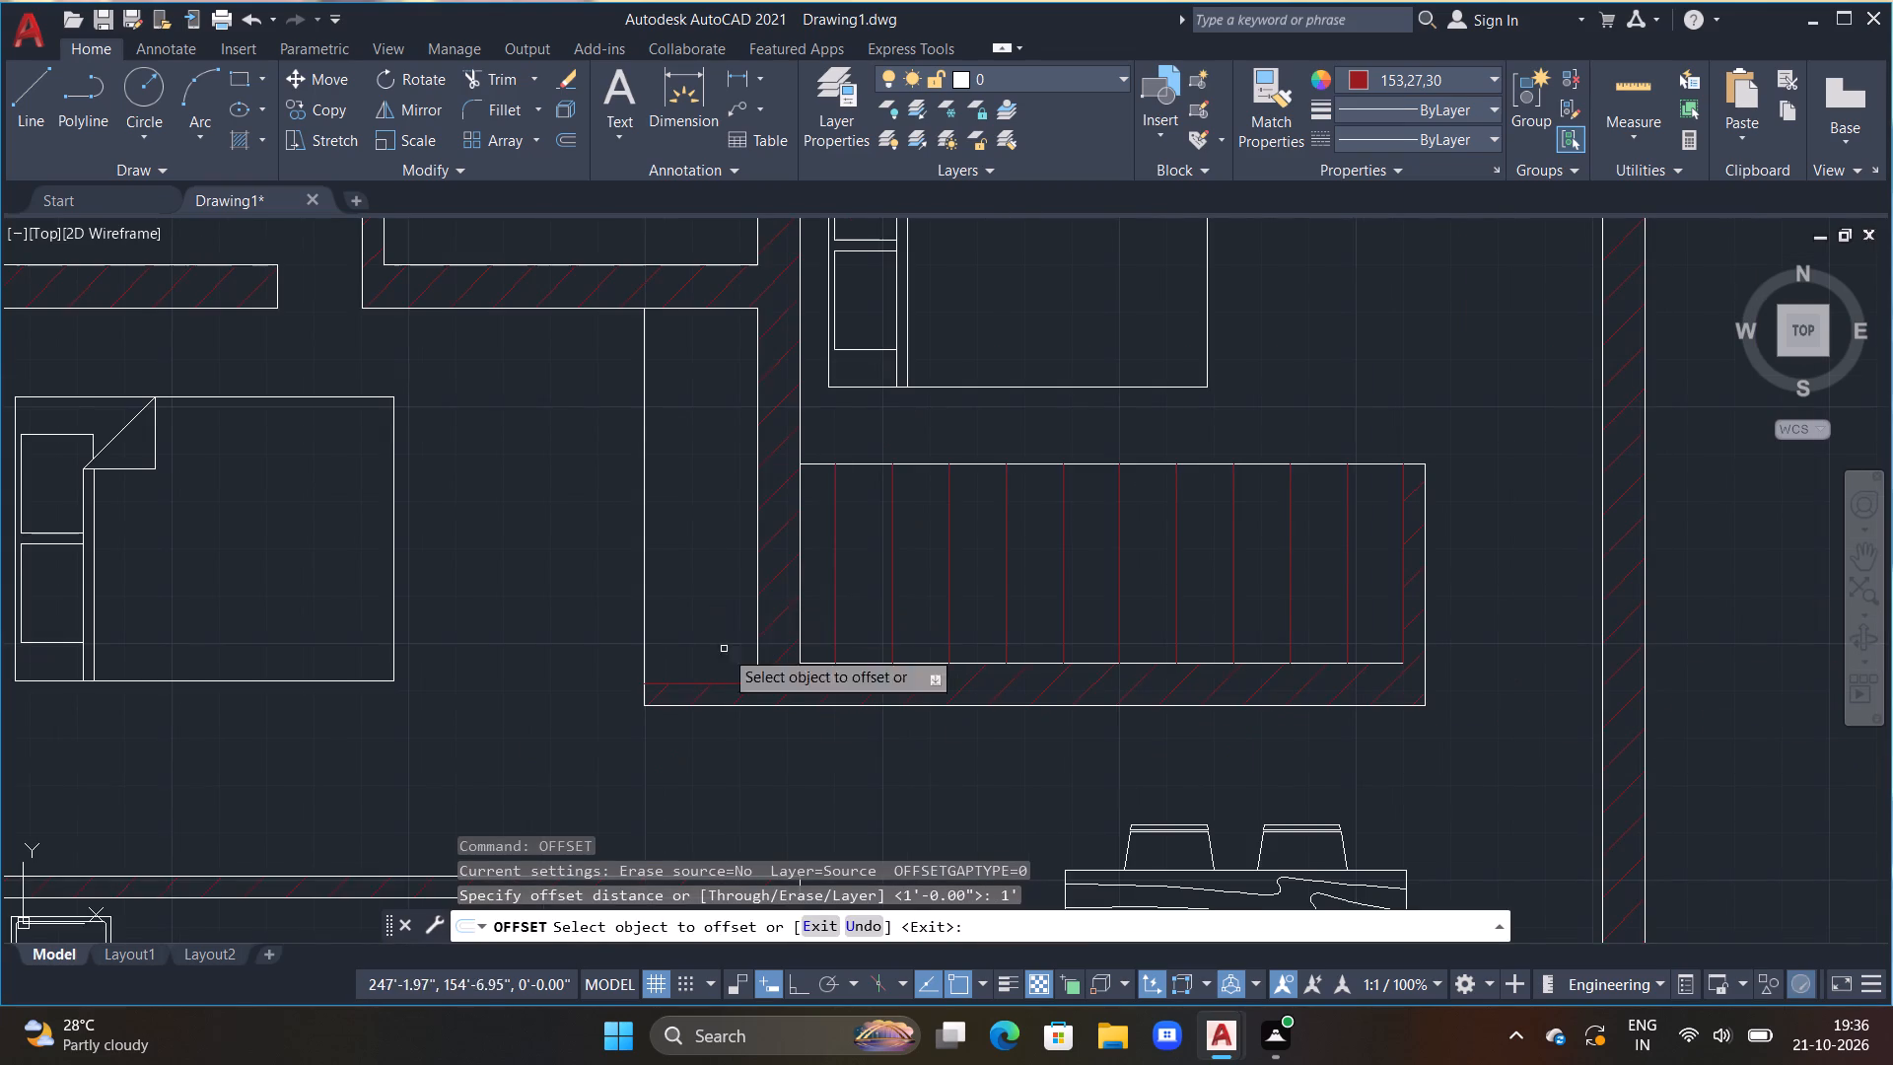
middle_click_drag(732, 725, 736, 741)
scroll(708, 674, "up", 1)
left_click(684, 713)
left_click(682, 658)
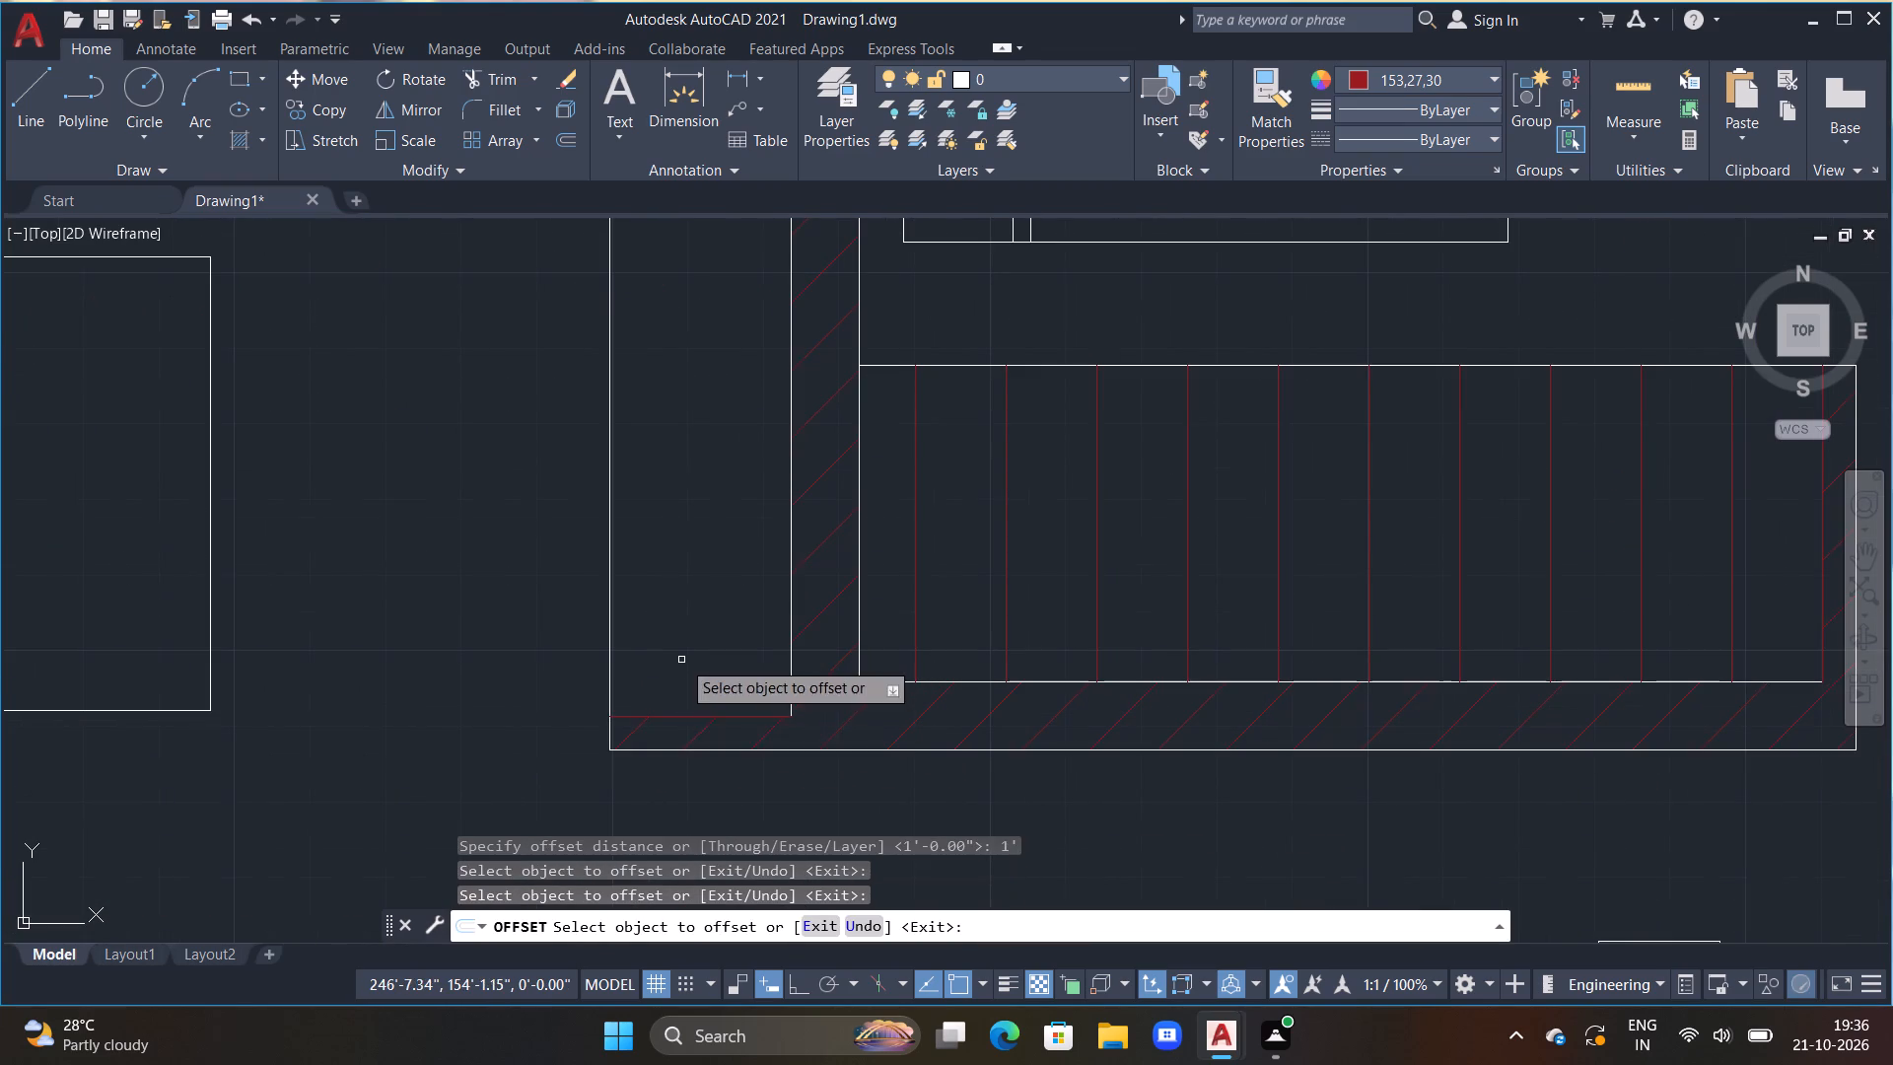
left_click(667, 718)
left_click_drag(677, 659, 678, 647)
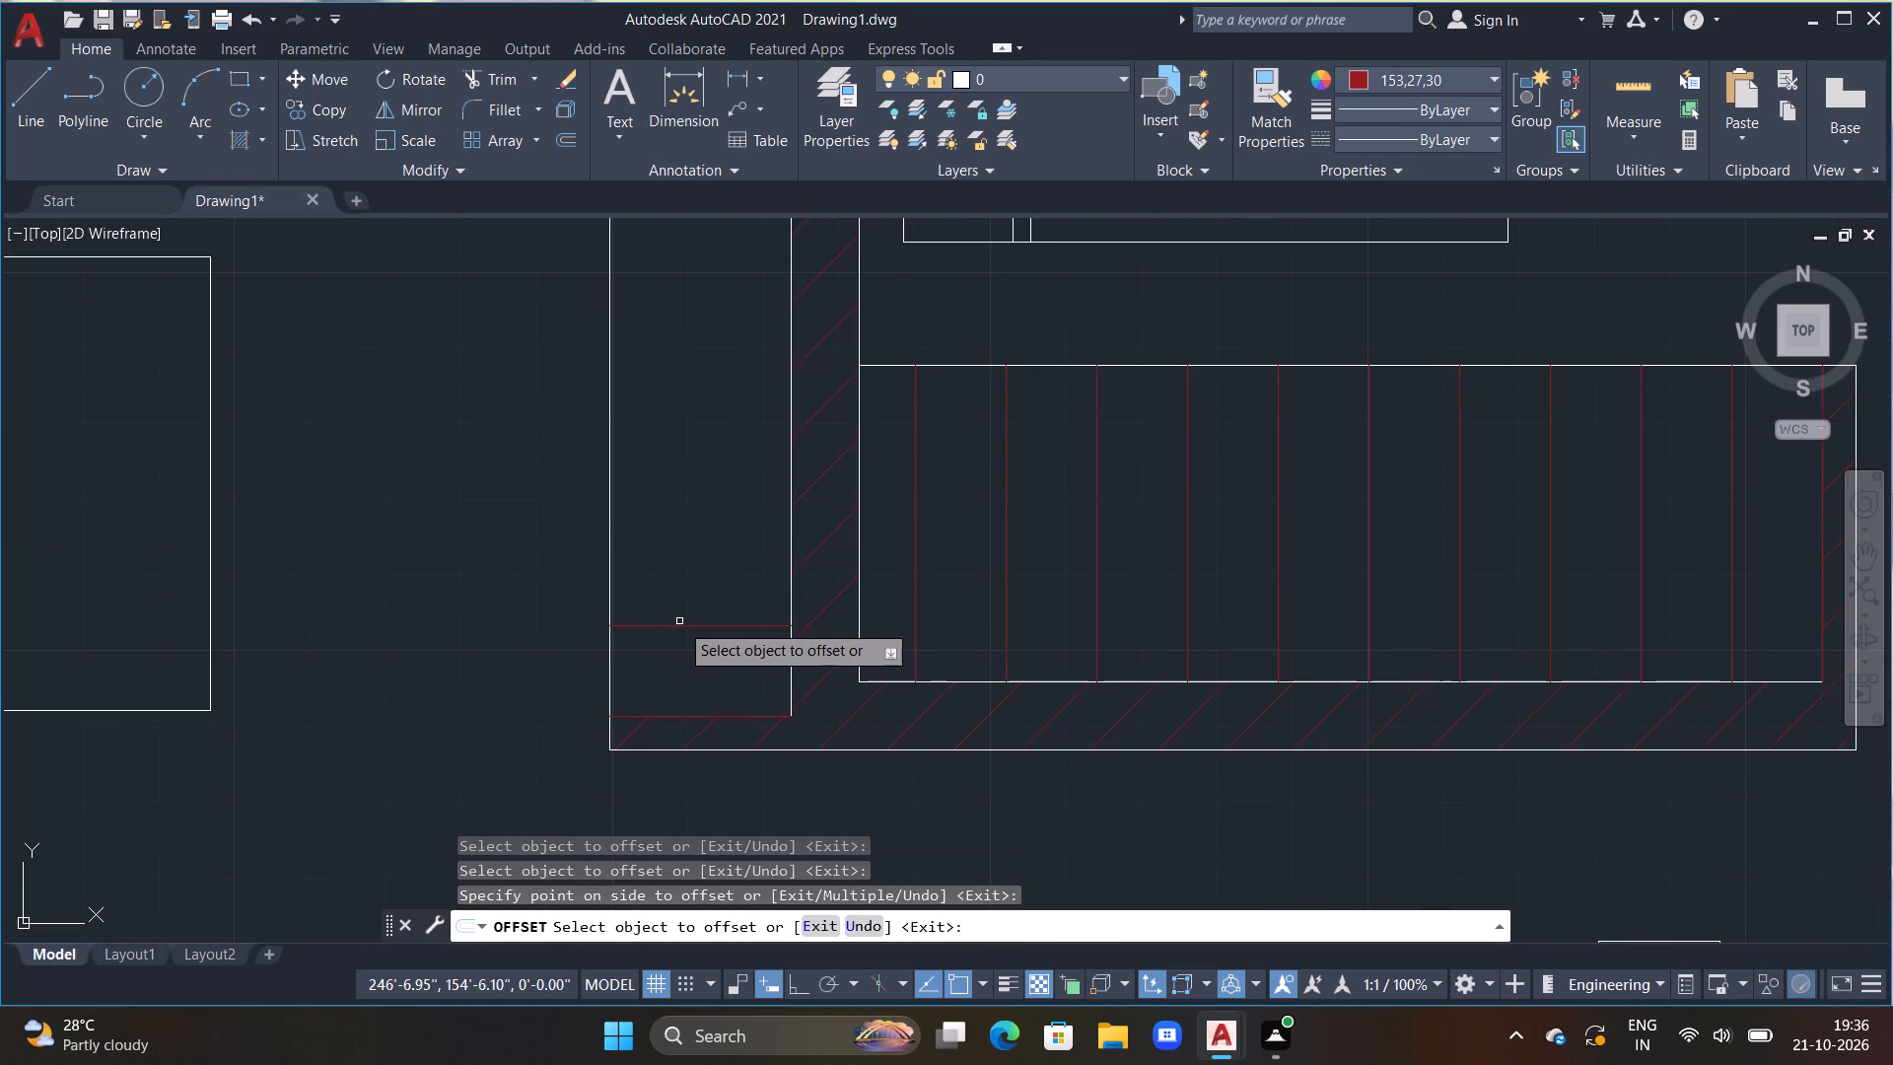
left_click(679, 625)
left_click(682, 563)
left_click_drag(686, 537, 688, 523)
left_click(693, 452)
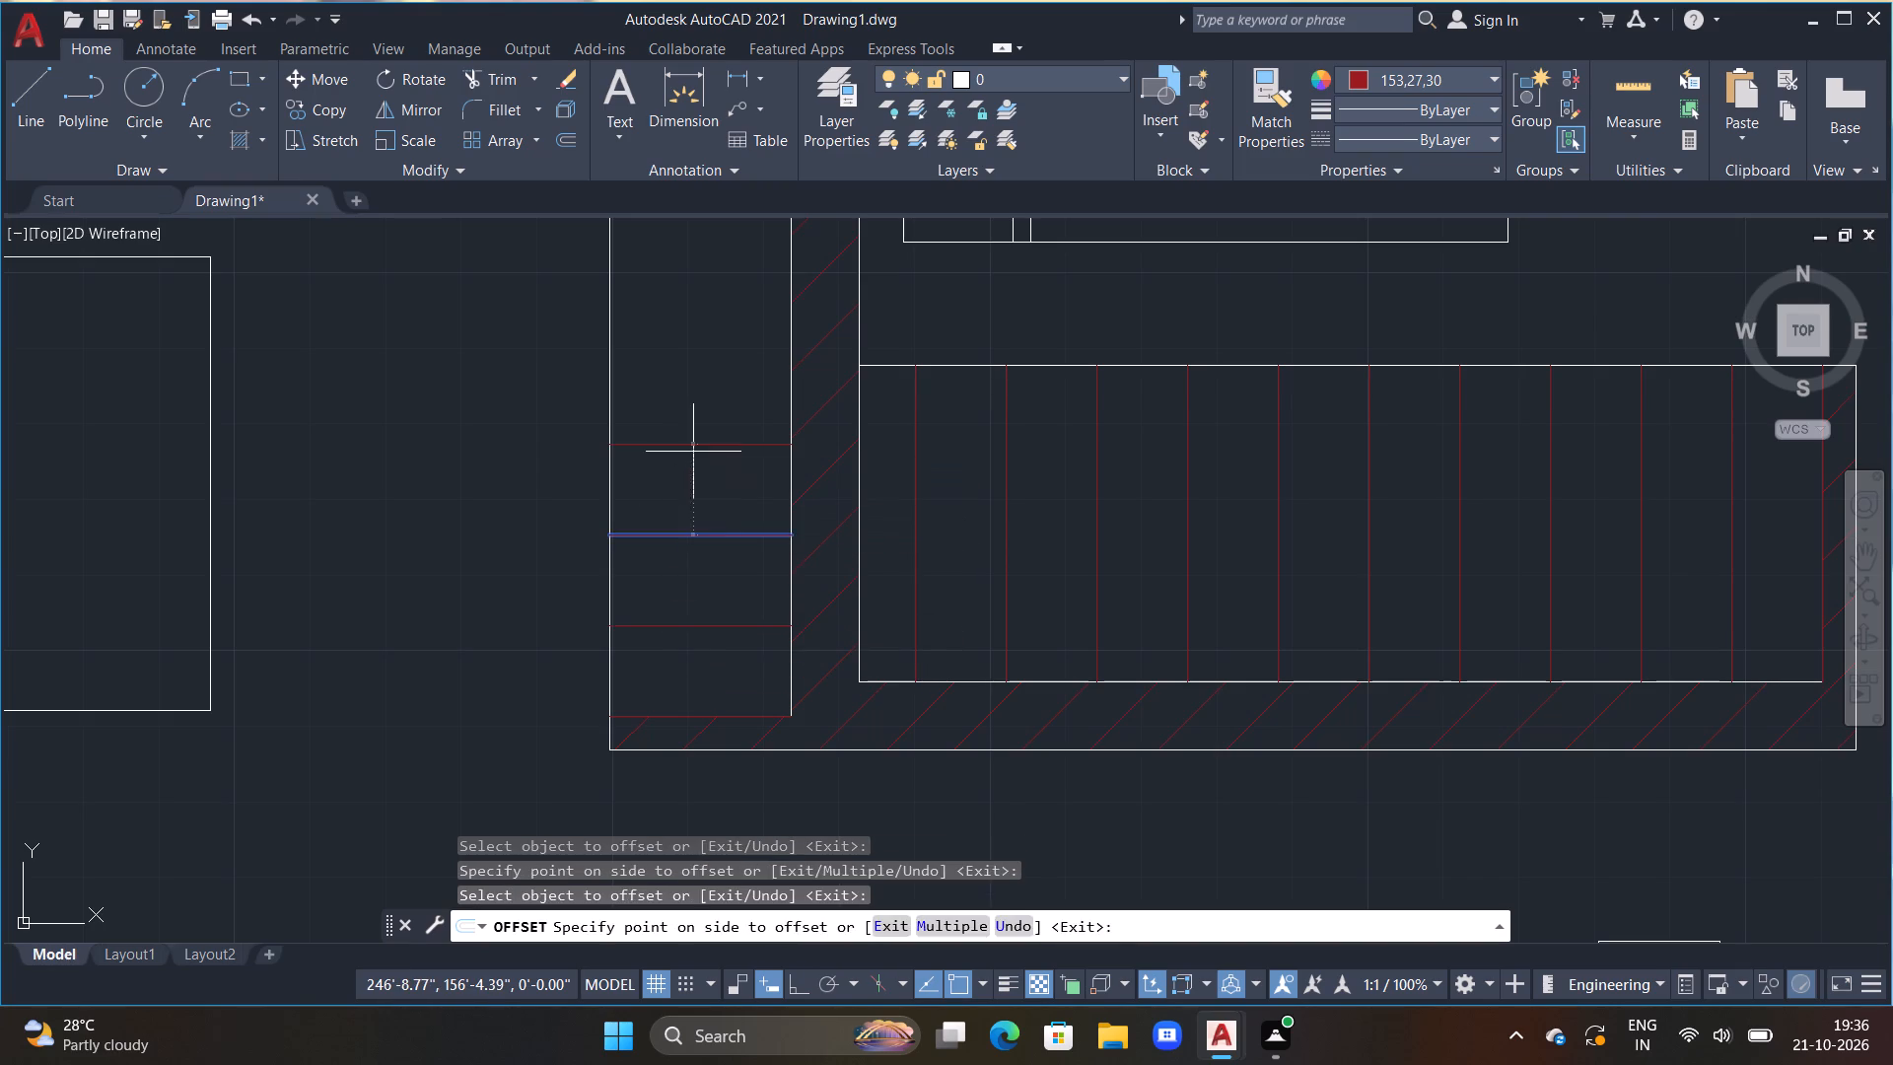
left_click(693, 449)
left_click_drag(697, 445, 698, 432)
left_click(703, 368)
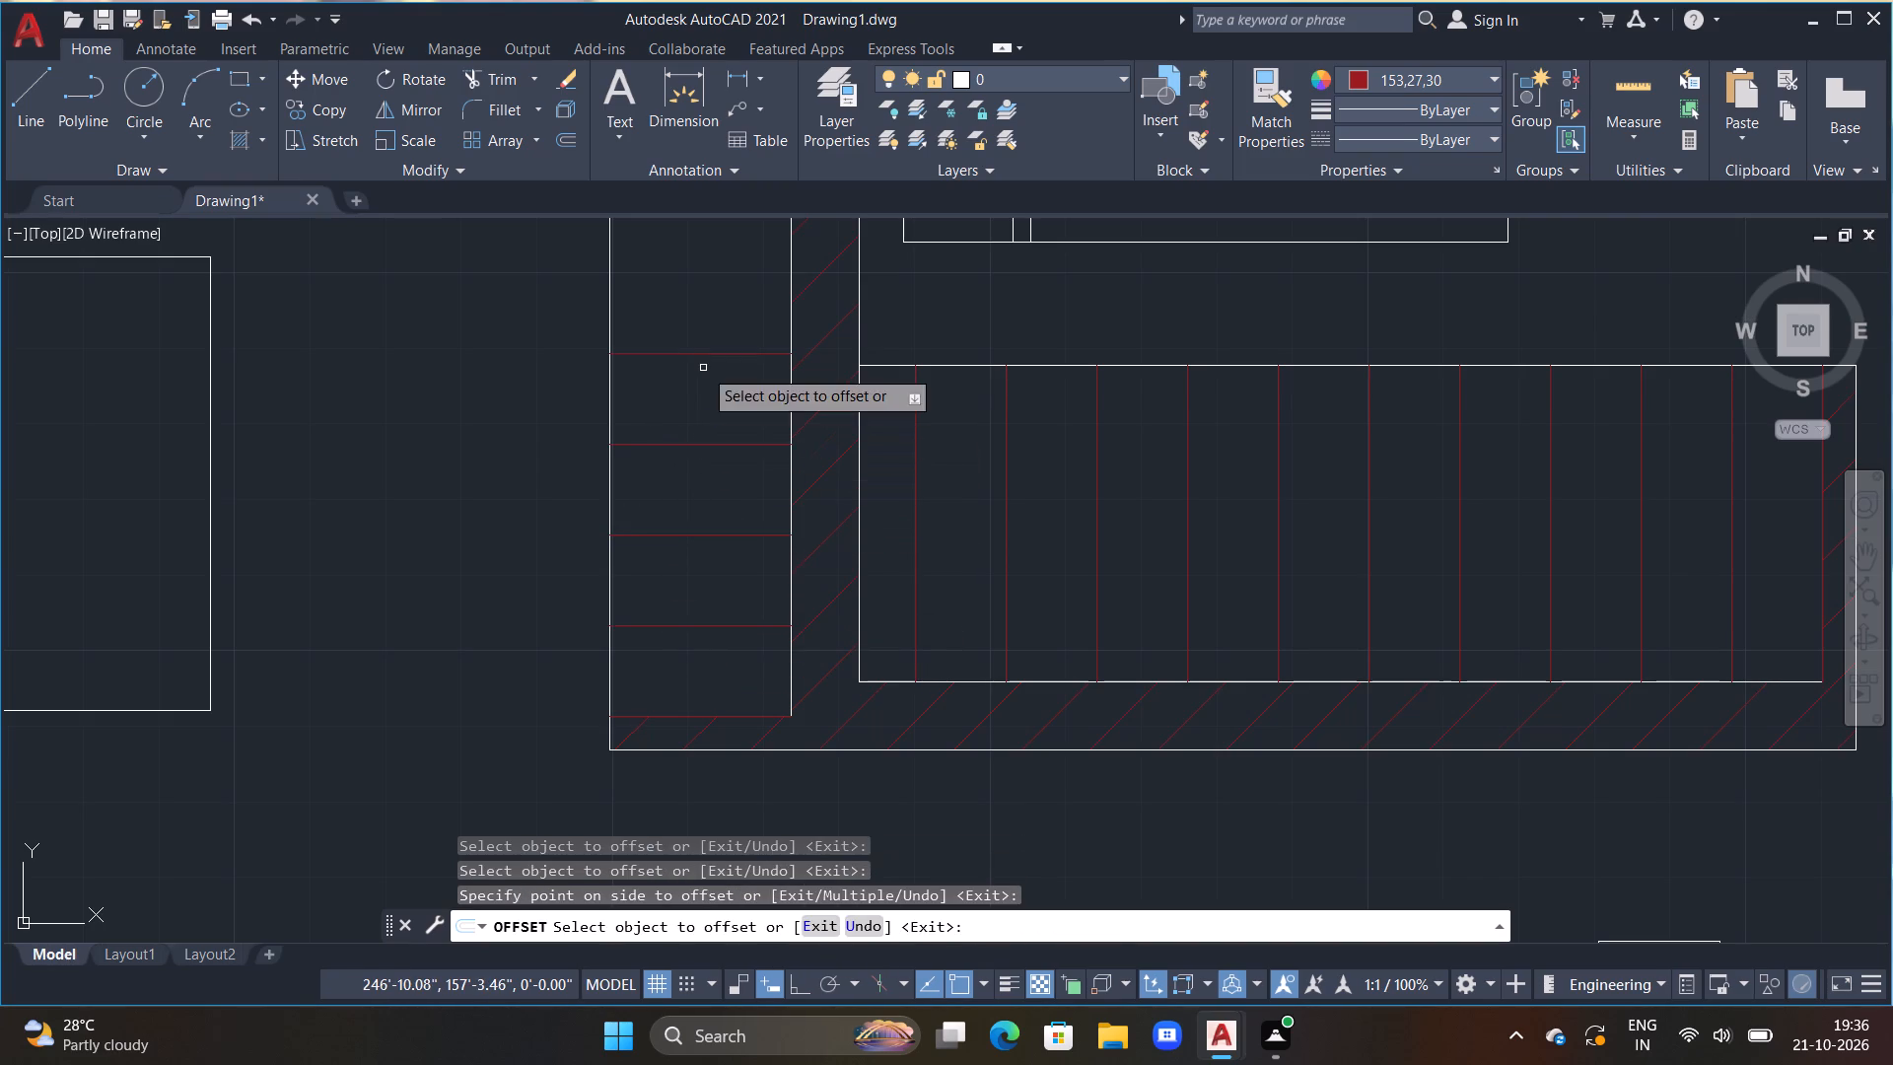
Continue the 1' offsets northward with two more division lines, up to the toilet wall.
middle_click_drag(705, 369, 717, 583)
left_click(720, 568)
left_click(717, 509)
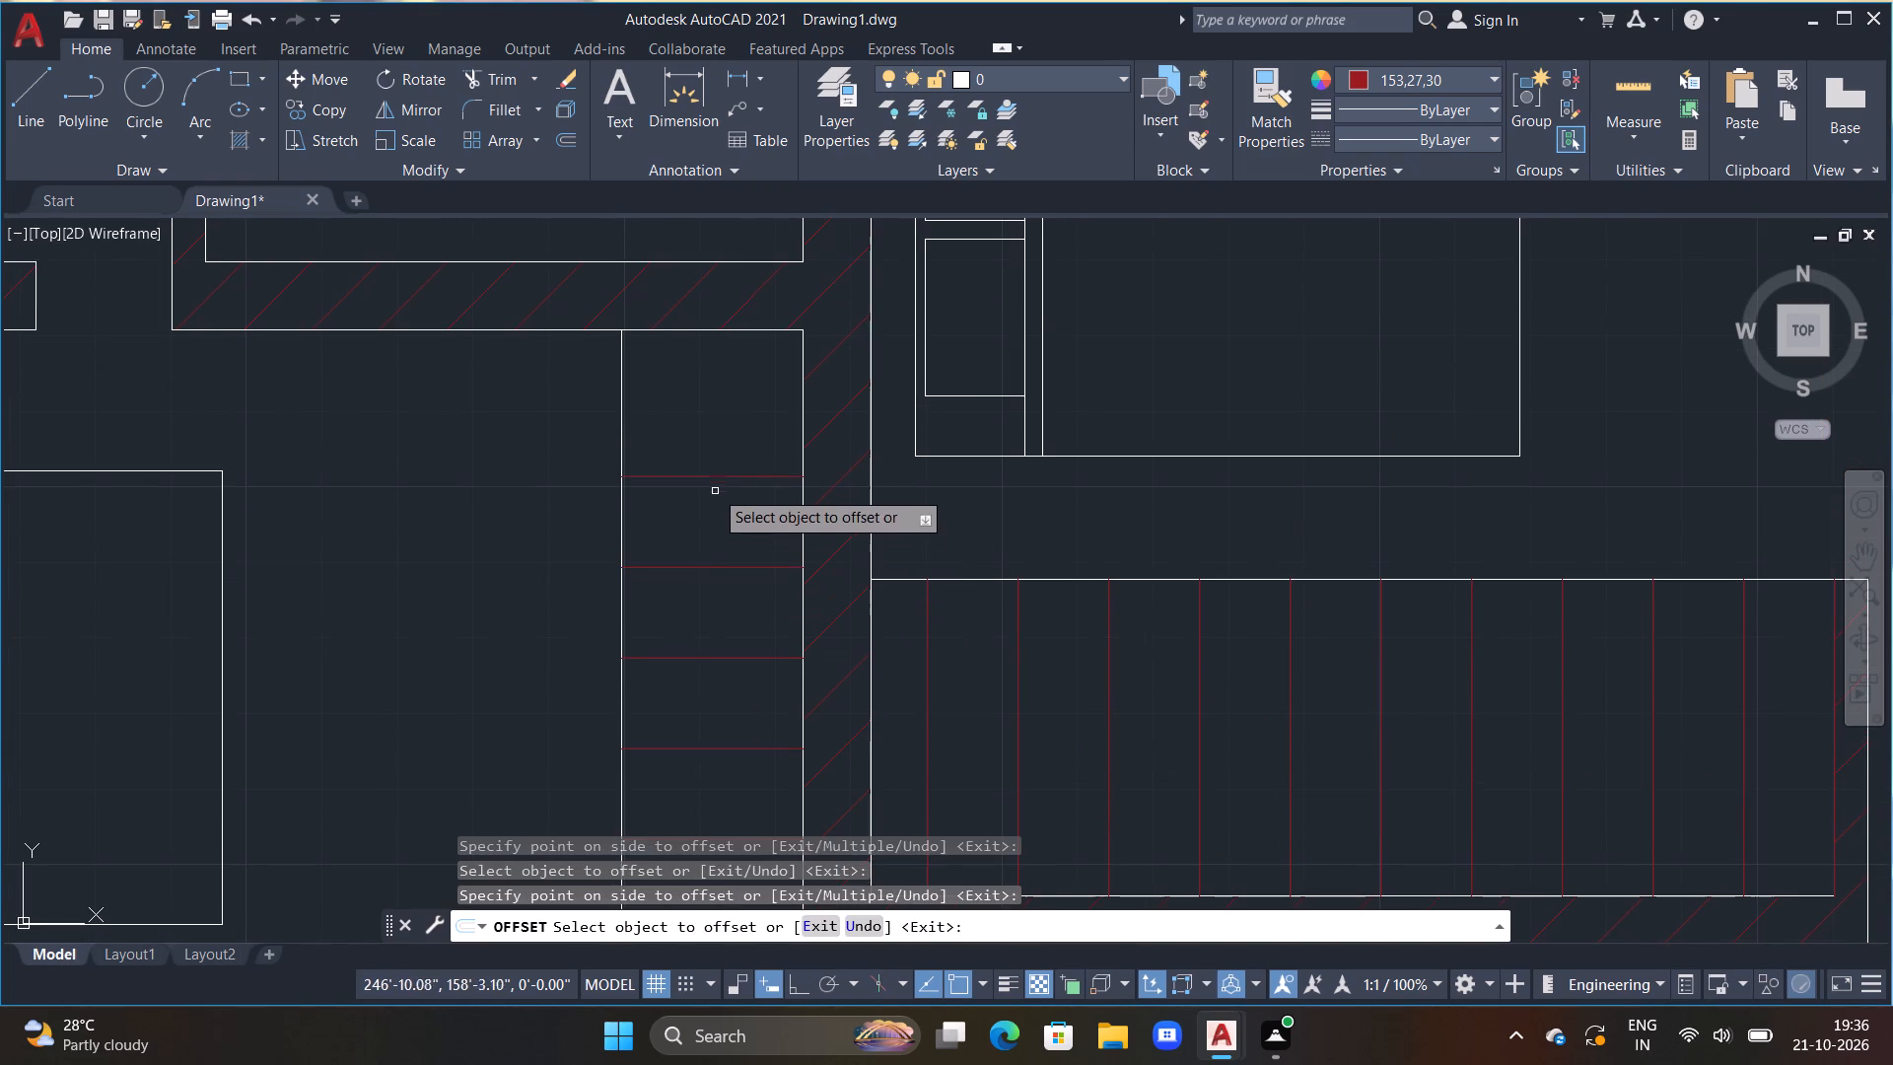
left_click(713, 472)
left_click(713, 480)
left_click(714, 371)
key("Escape")
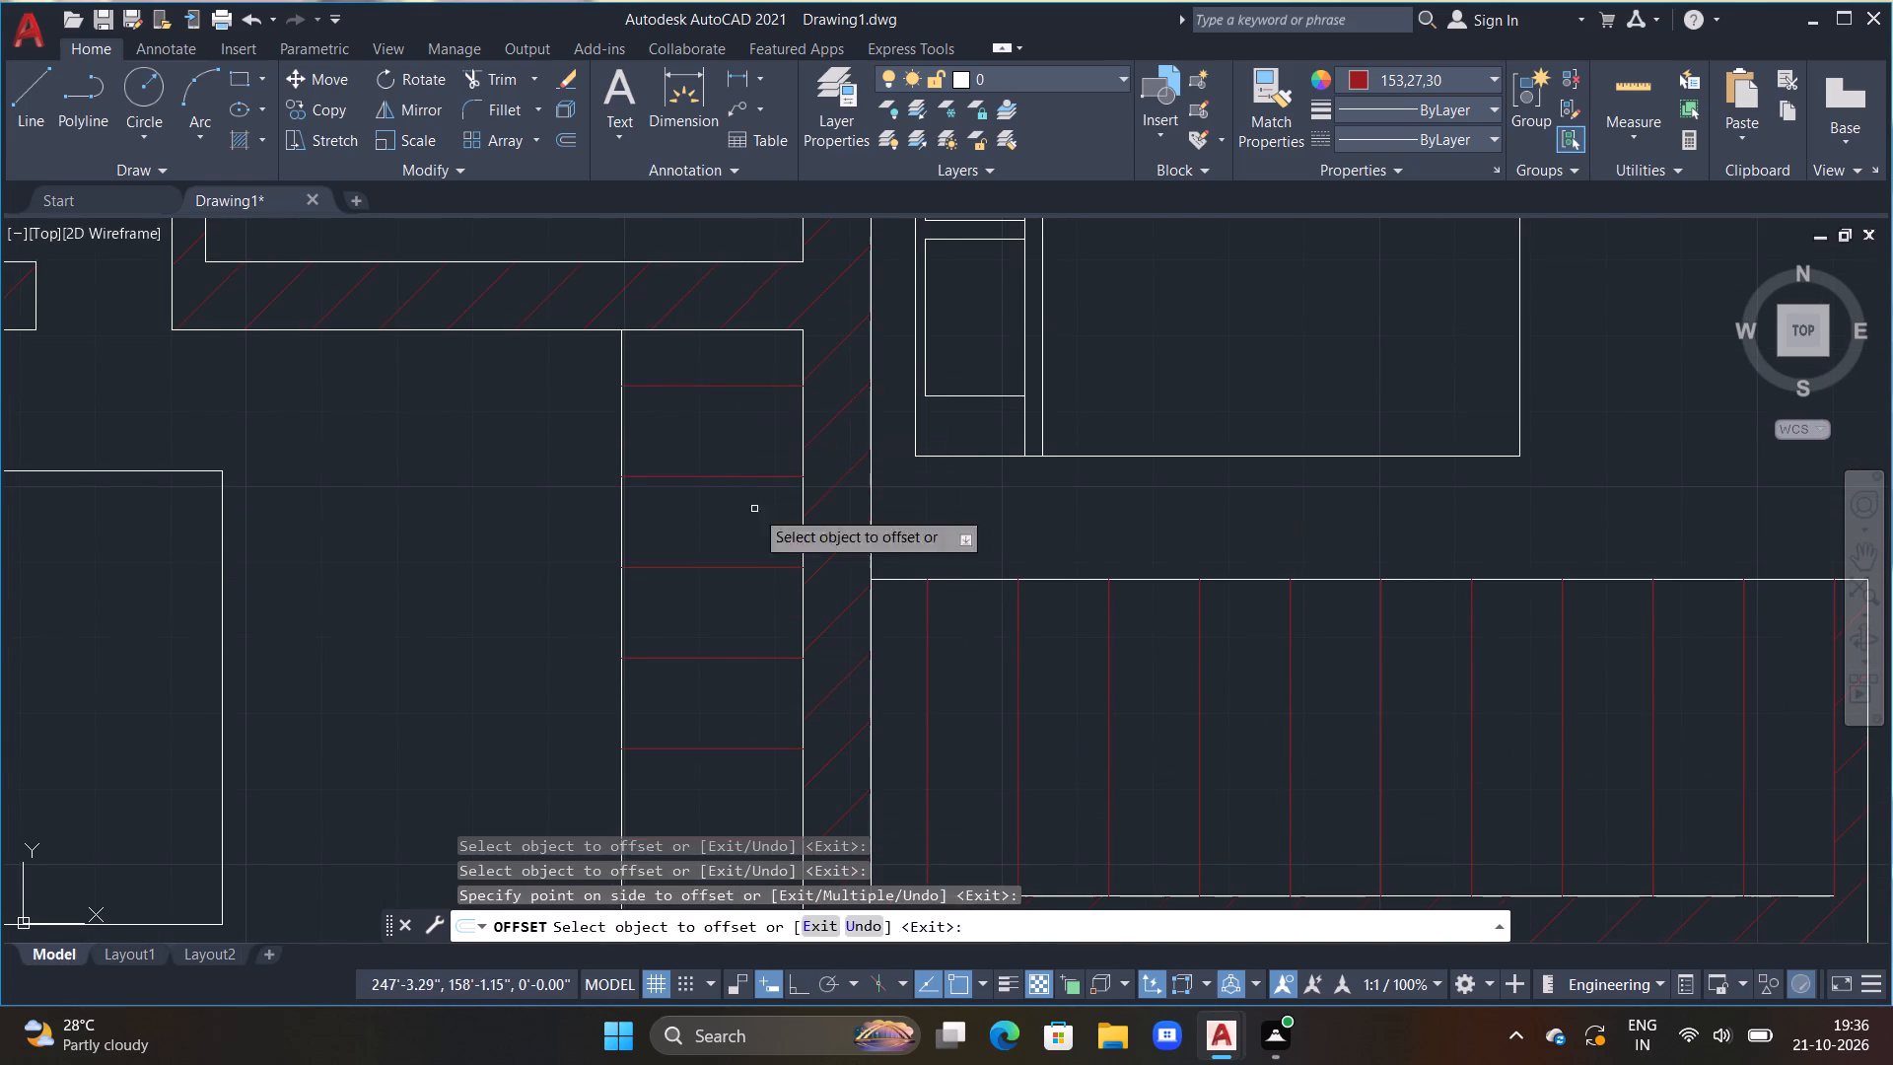
scroll(849, 644, "down", 2)
key("Escape")
key("Escape")
Examine the southern part of the plan, from the dining area down to the staircase and its treads.
middle_click_drag(757, 717, 774, 502)
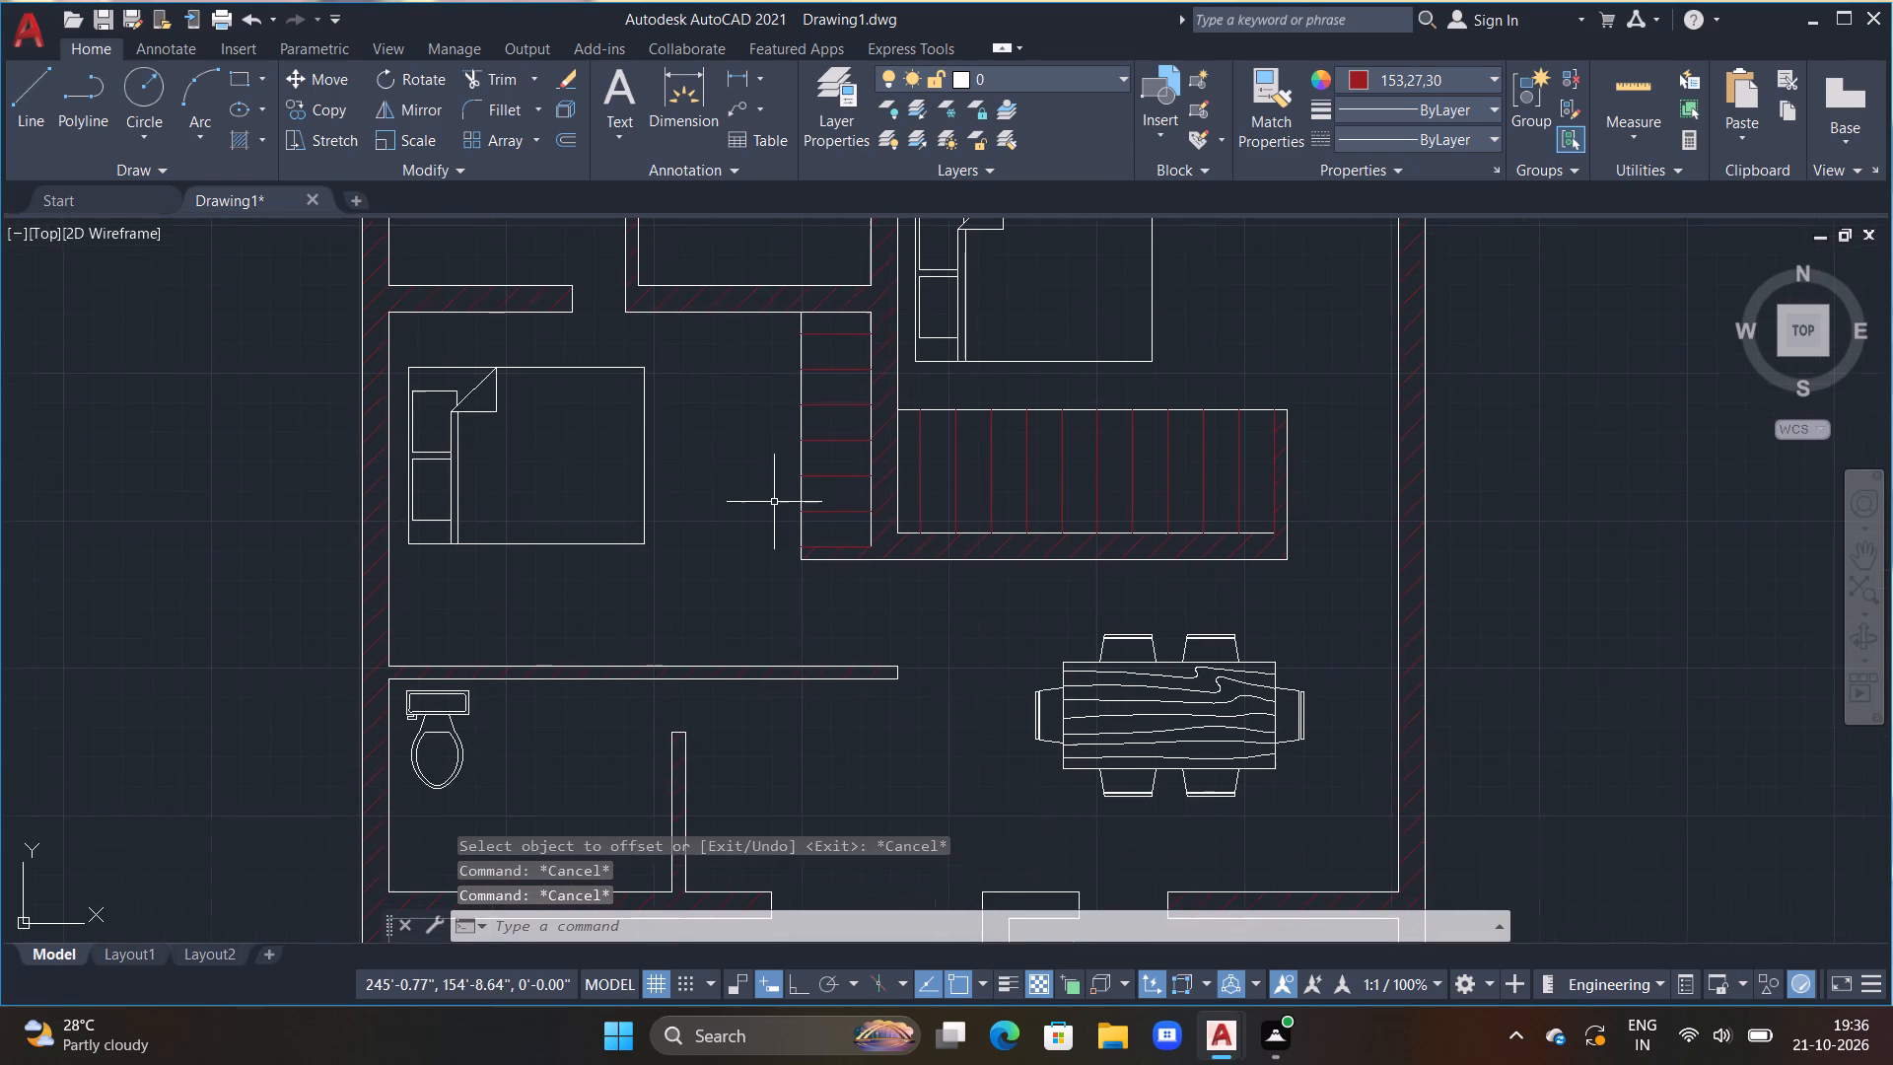
key("Escape")
key("Escape")
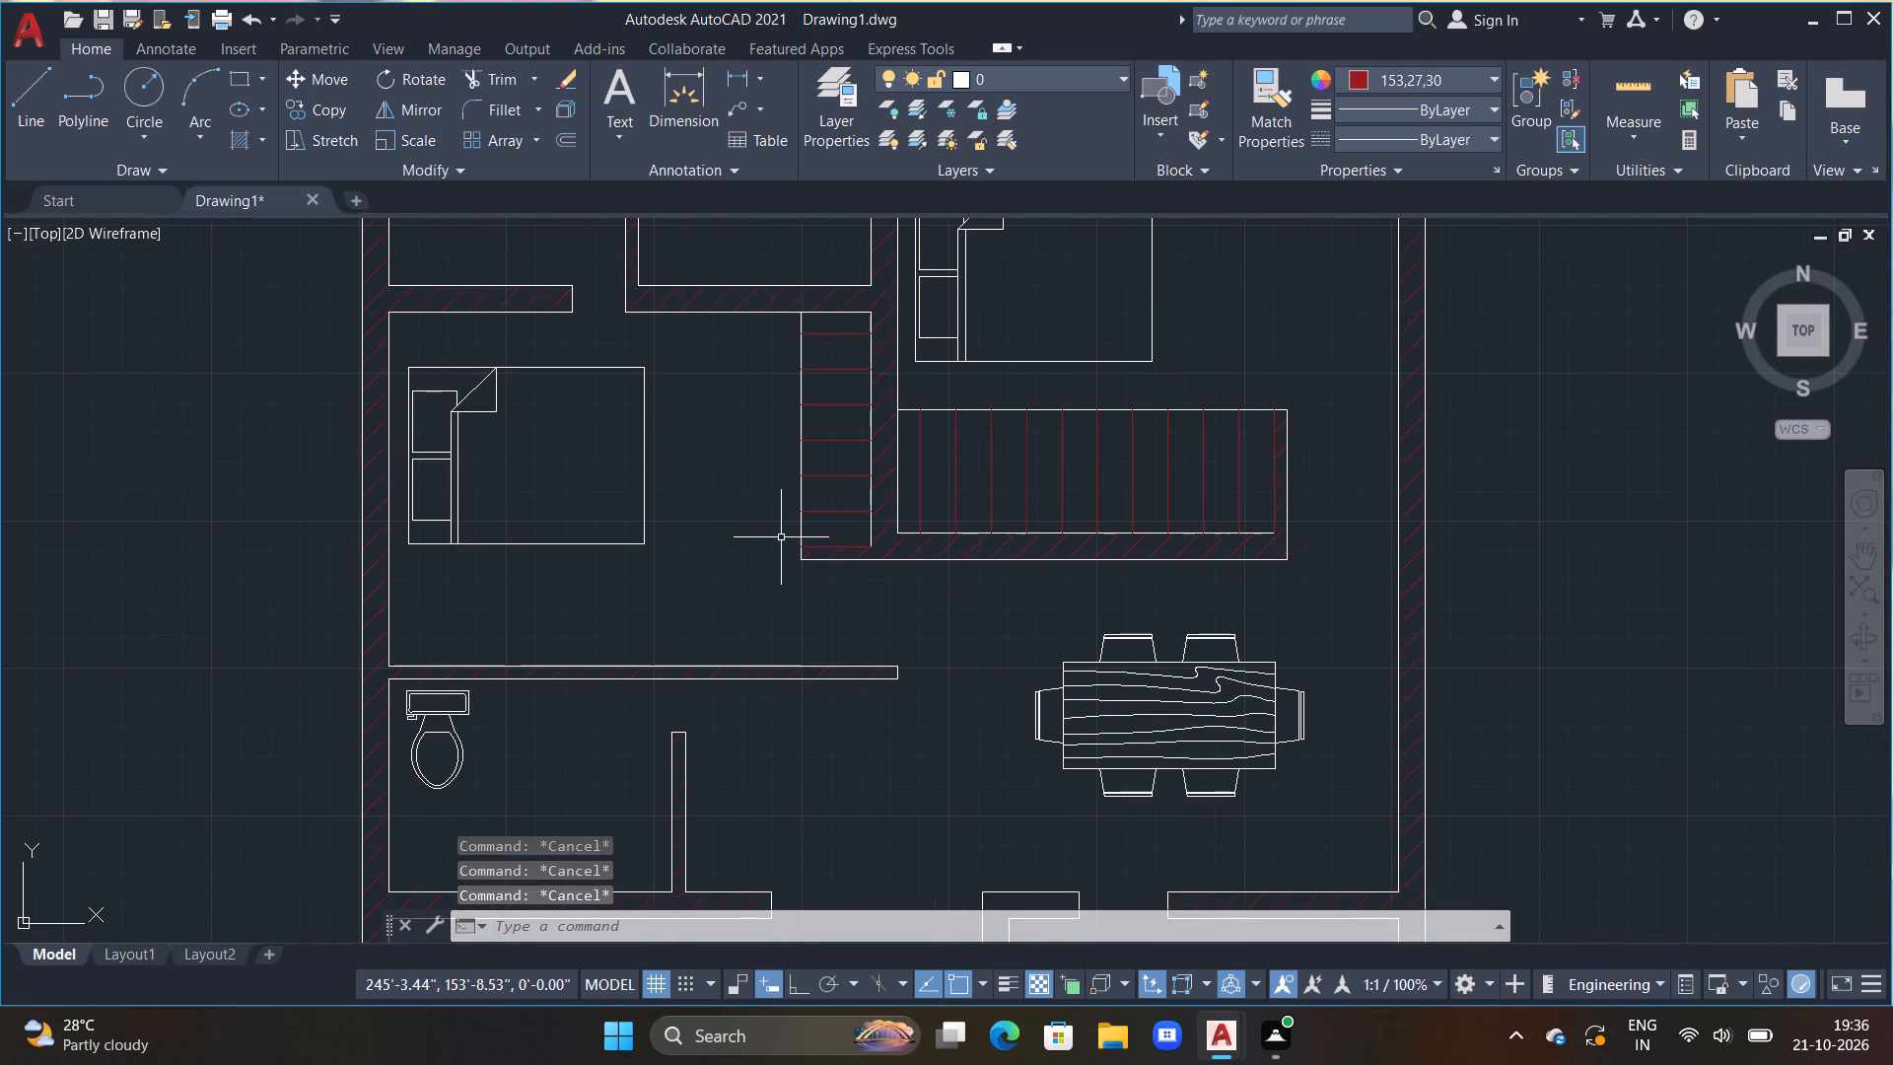
scroll(774, 570, "down", 1)
middle_click_drag(861, 583, 890, 433)
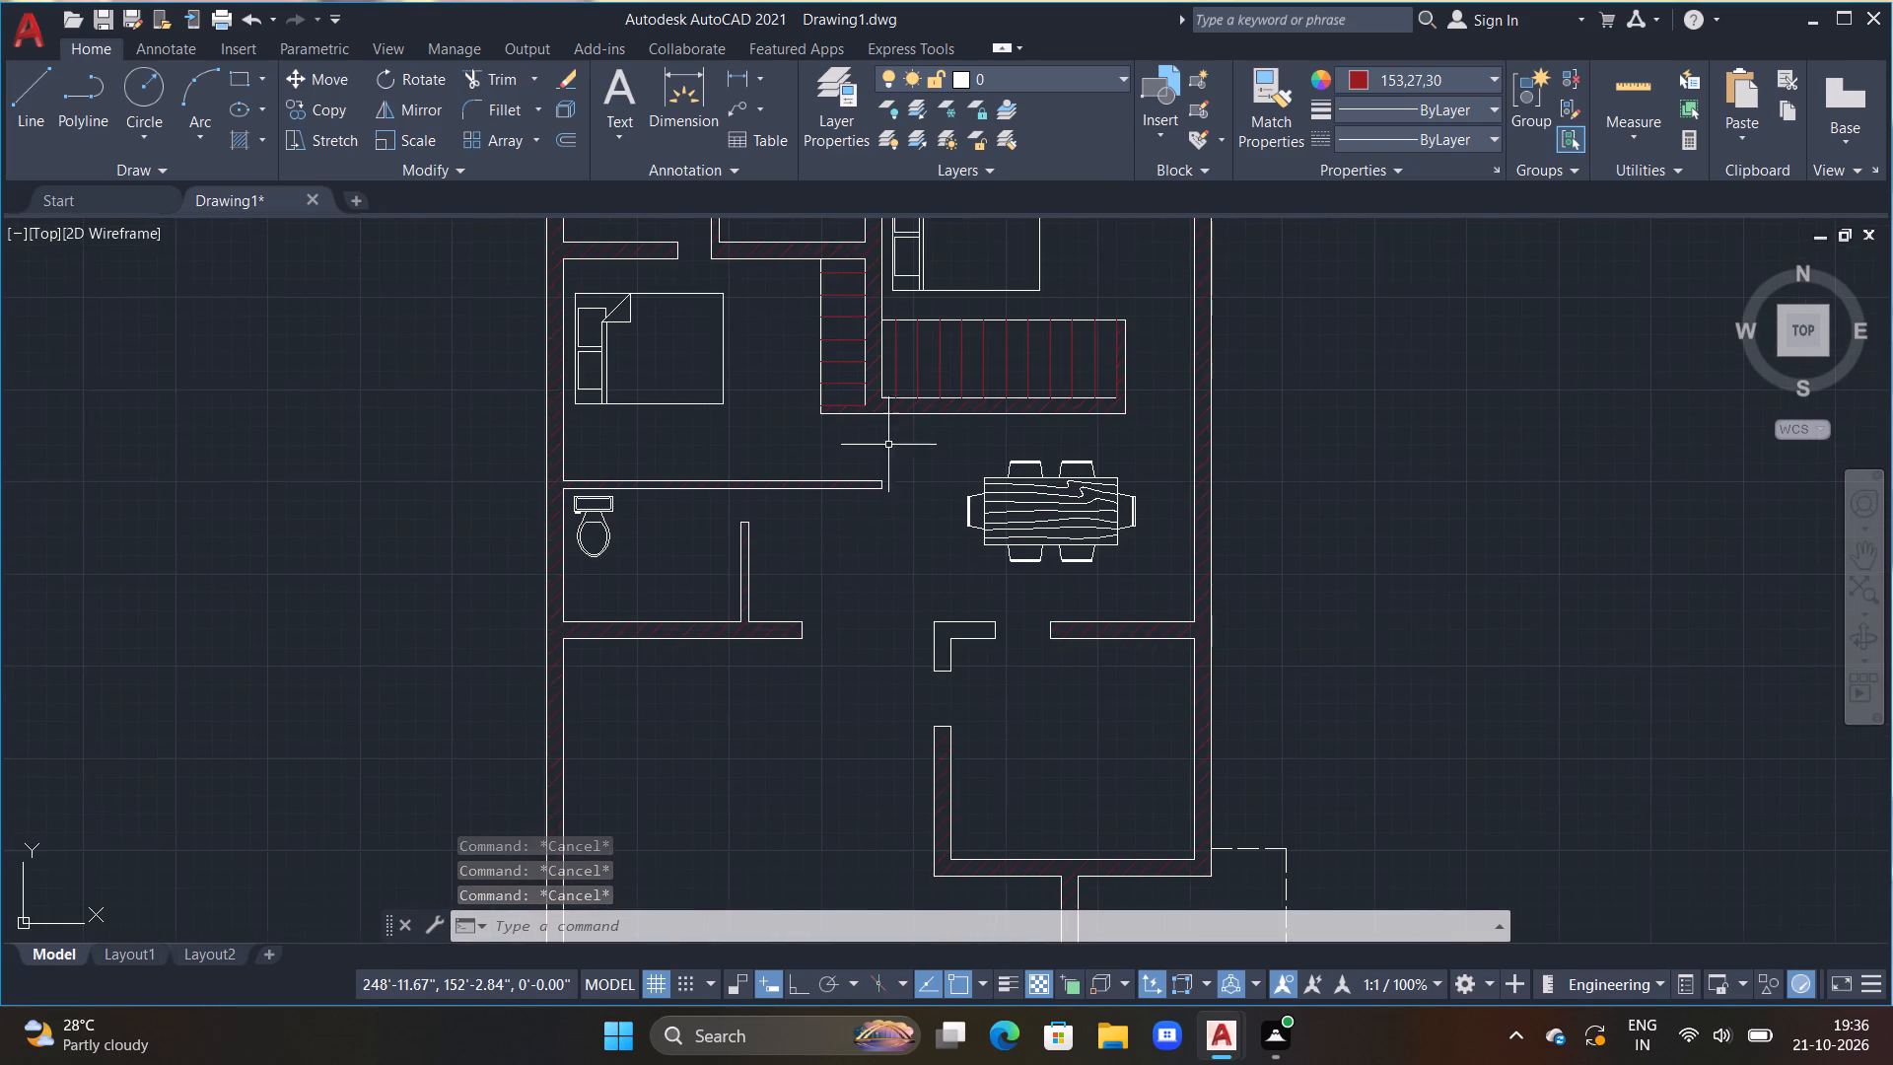
middle_click_drag(763, 722, 720, 606)
key("Escape")
key("Escape")
key("Escape")
middle_click_drag(711, 564, 713, 554)
key("Escape")
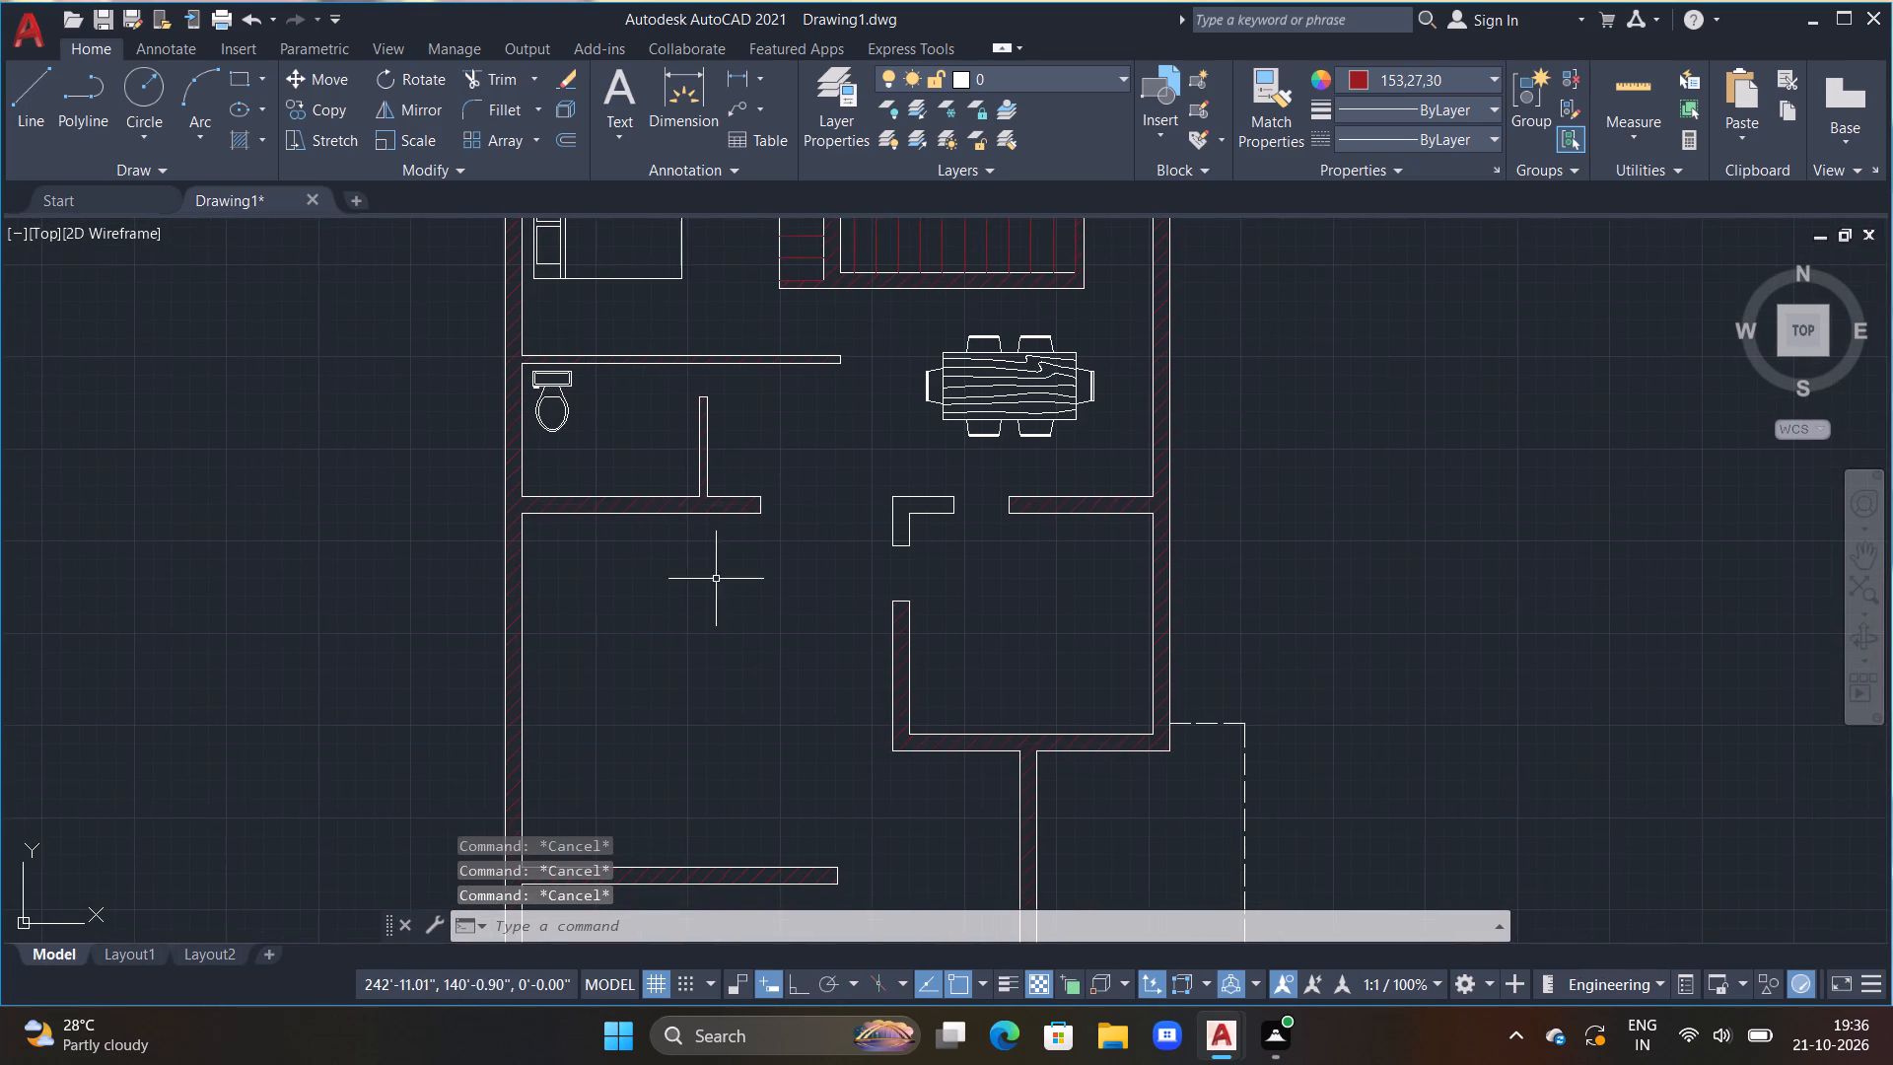
middle_click_drag(736, 675, 731, 425)
middle_click_drag(722, 808, 711, 552)
key("Escape")
key("Escape")
key("Escape")
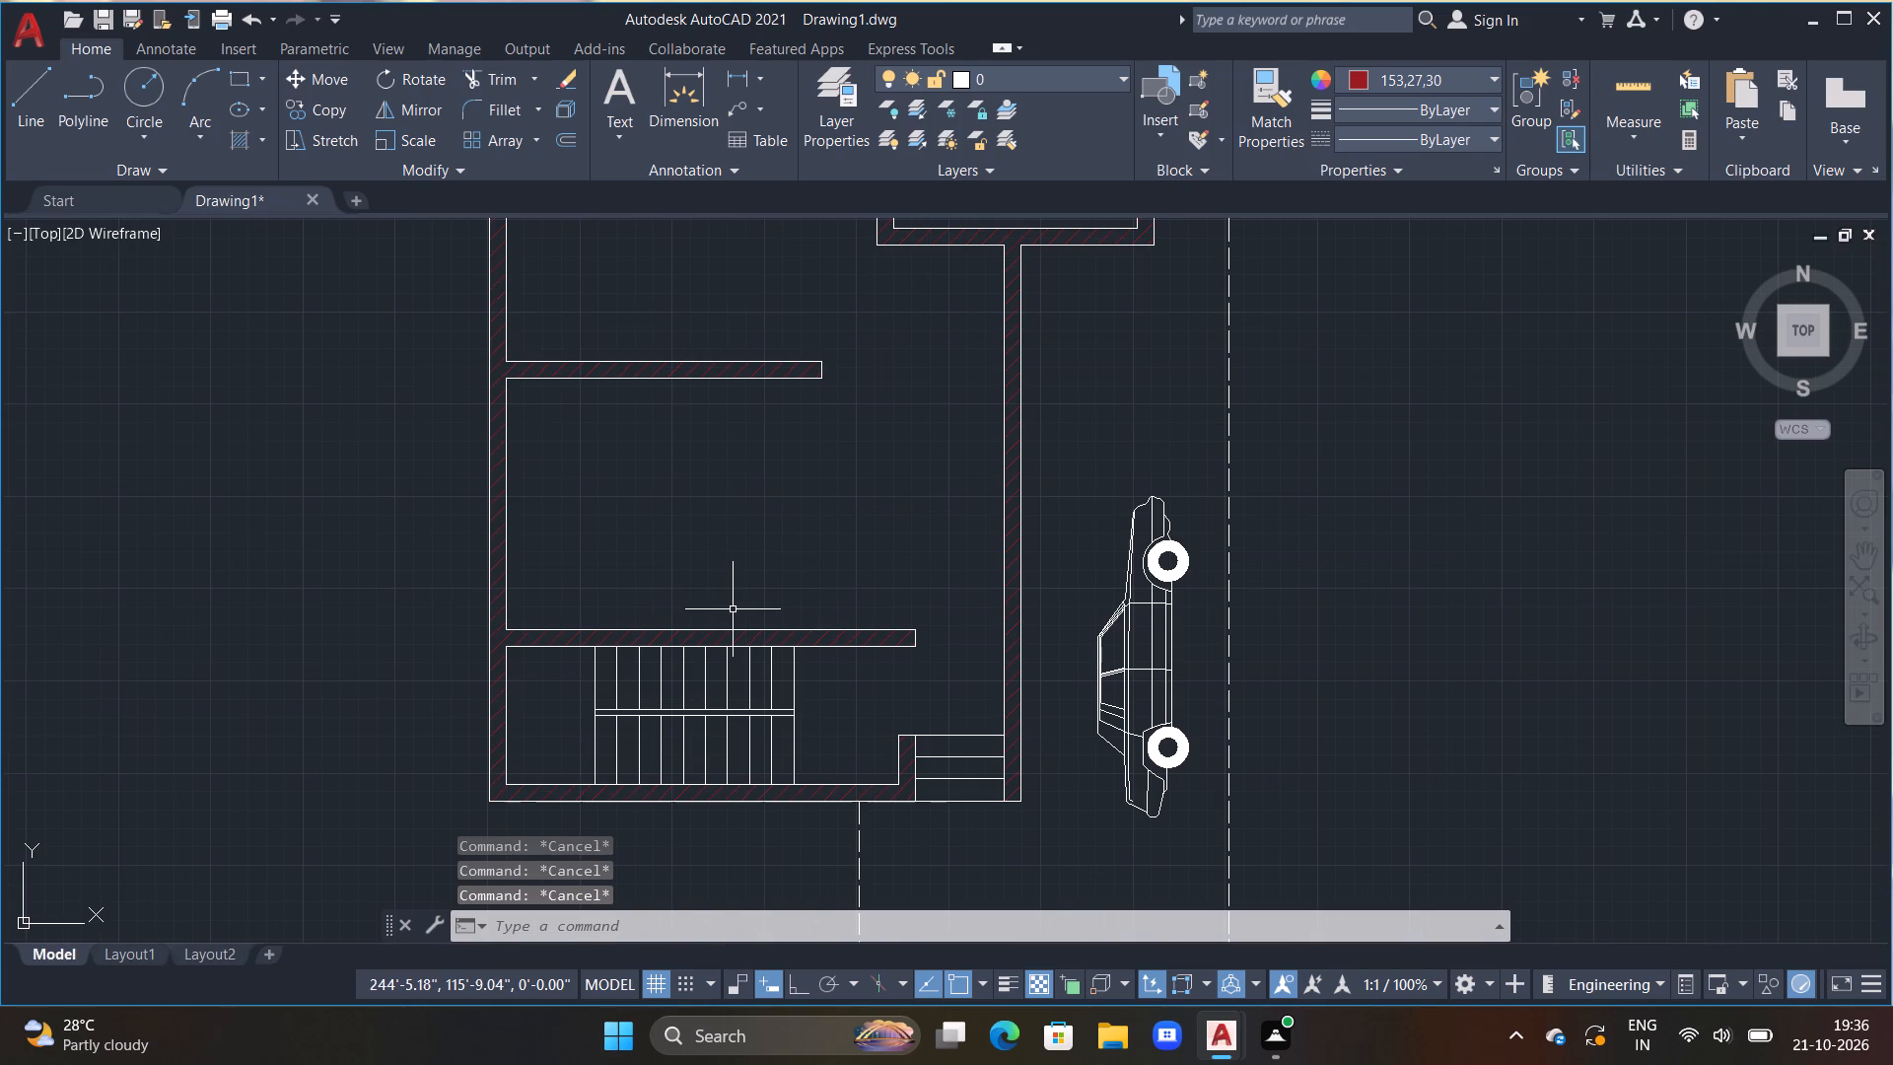
scroll(687, 727, "up", 2)
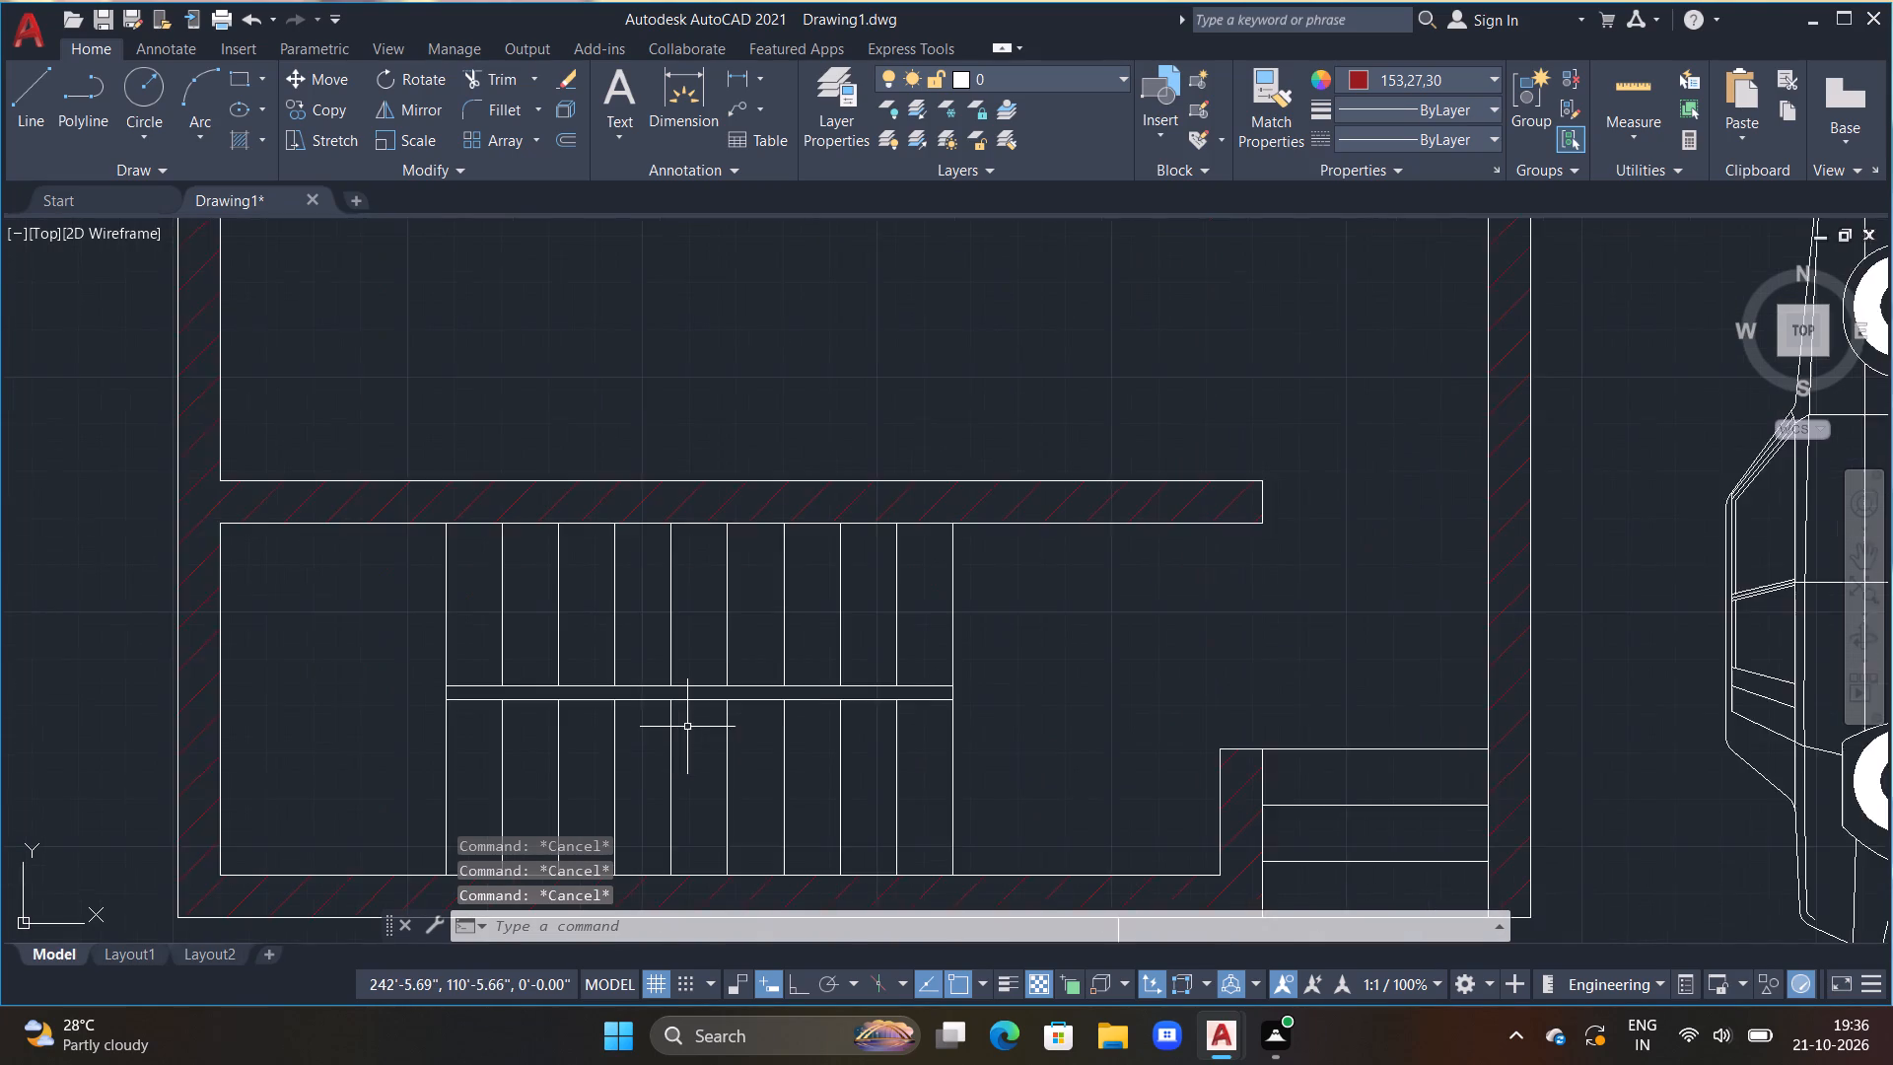
Hatch the narrow strip between the two stair flights with a SOLID pattern in colour 153,27,30.
scroll(687, 727, "up", 1)
middle_click_drag(681, 726, 735, 689)
scroll(735, 689, "down", 1)
key("Escape")
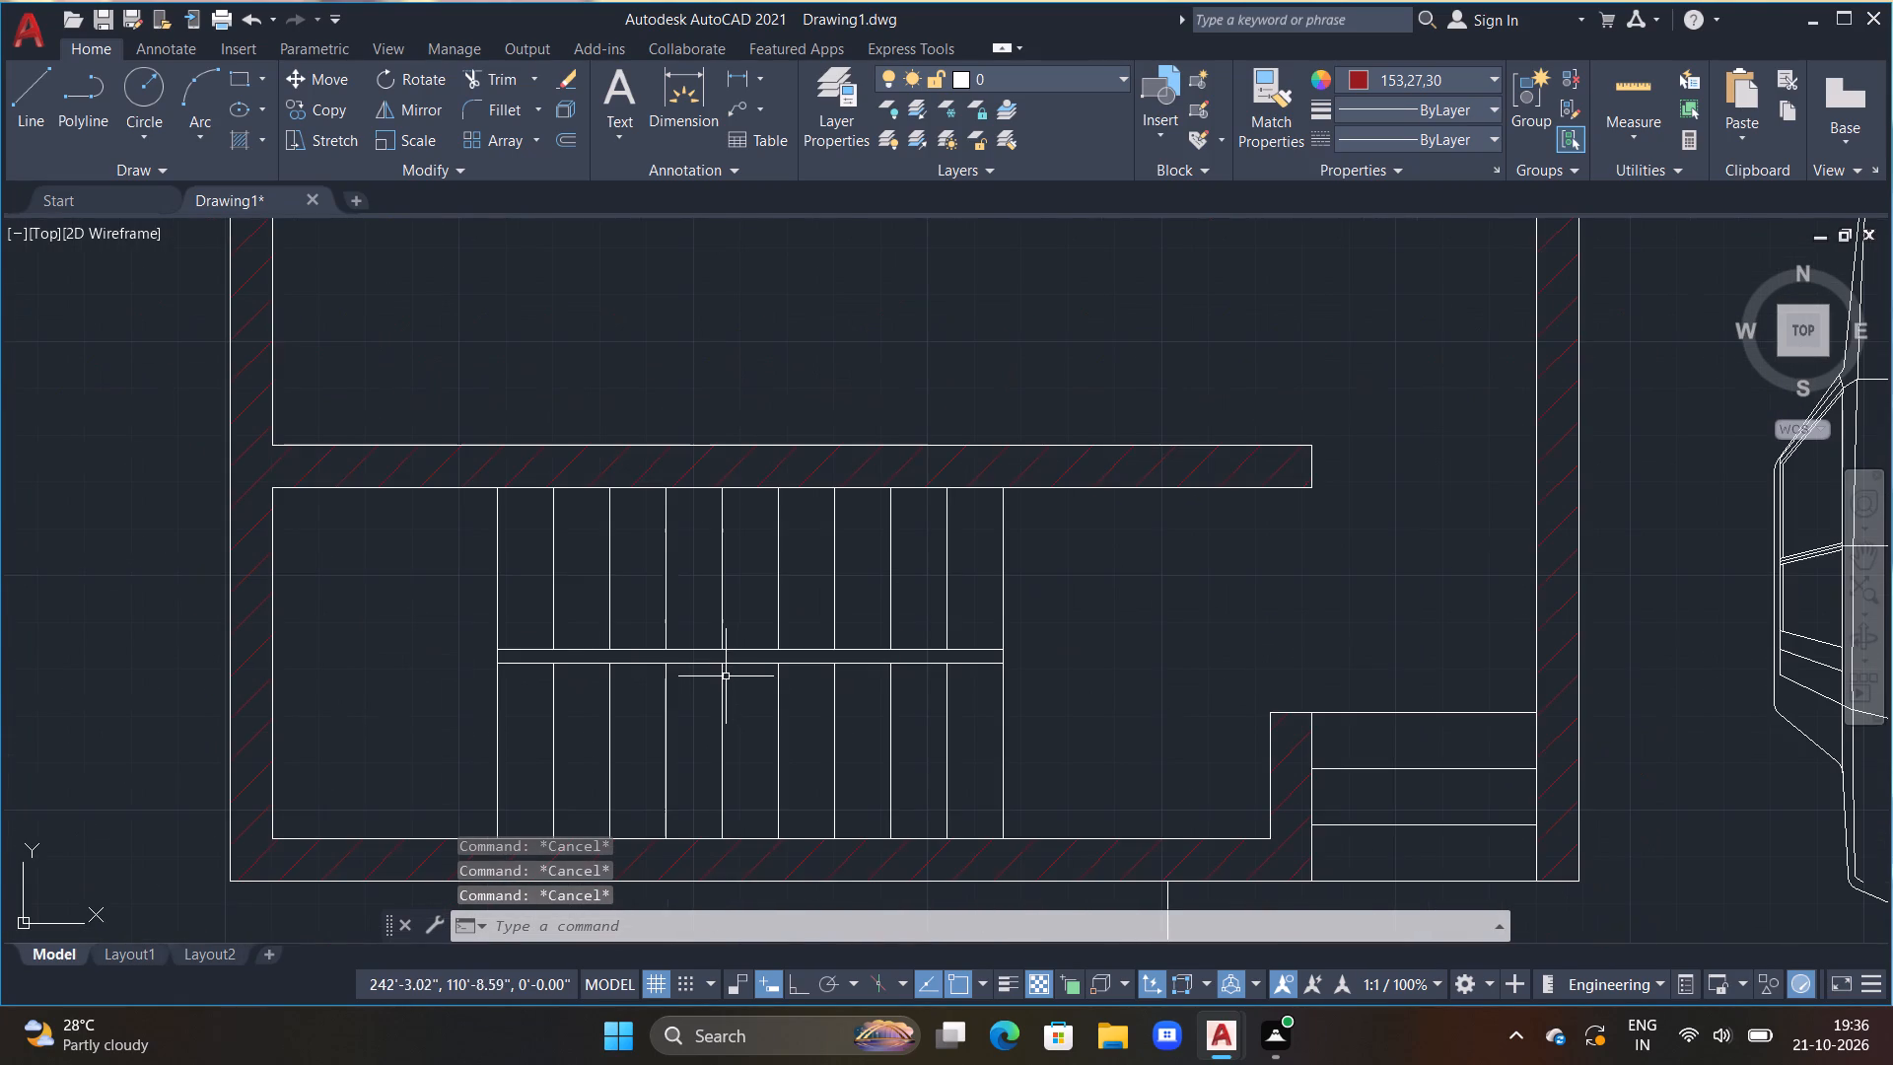
left_click(1489, 74)
key("Escape")
type("H")
key("space")
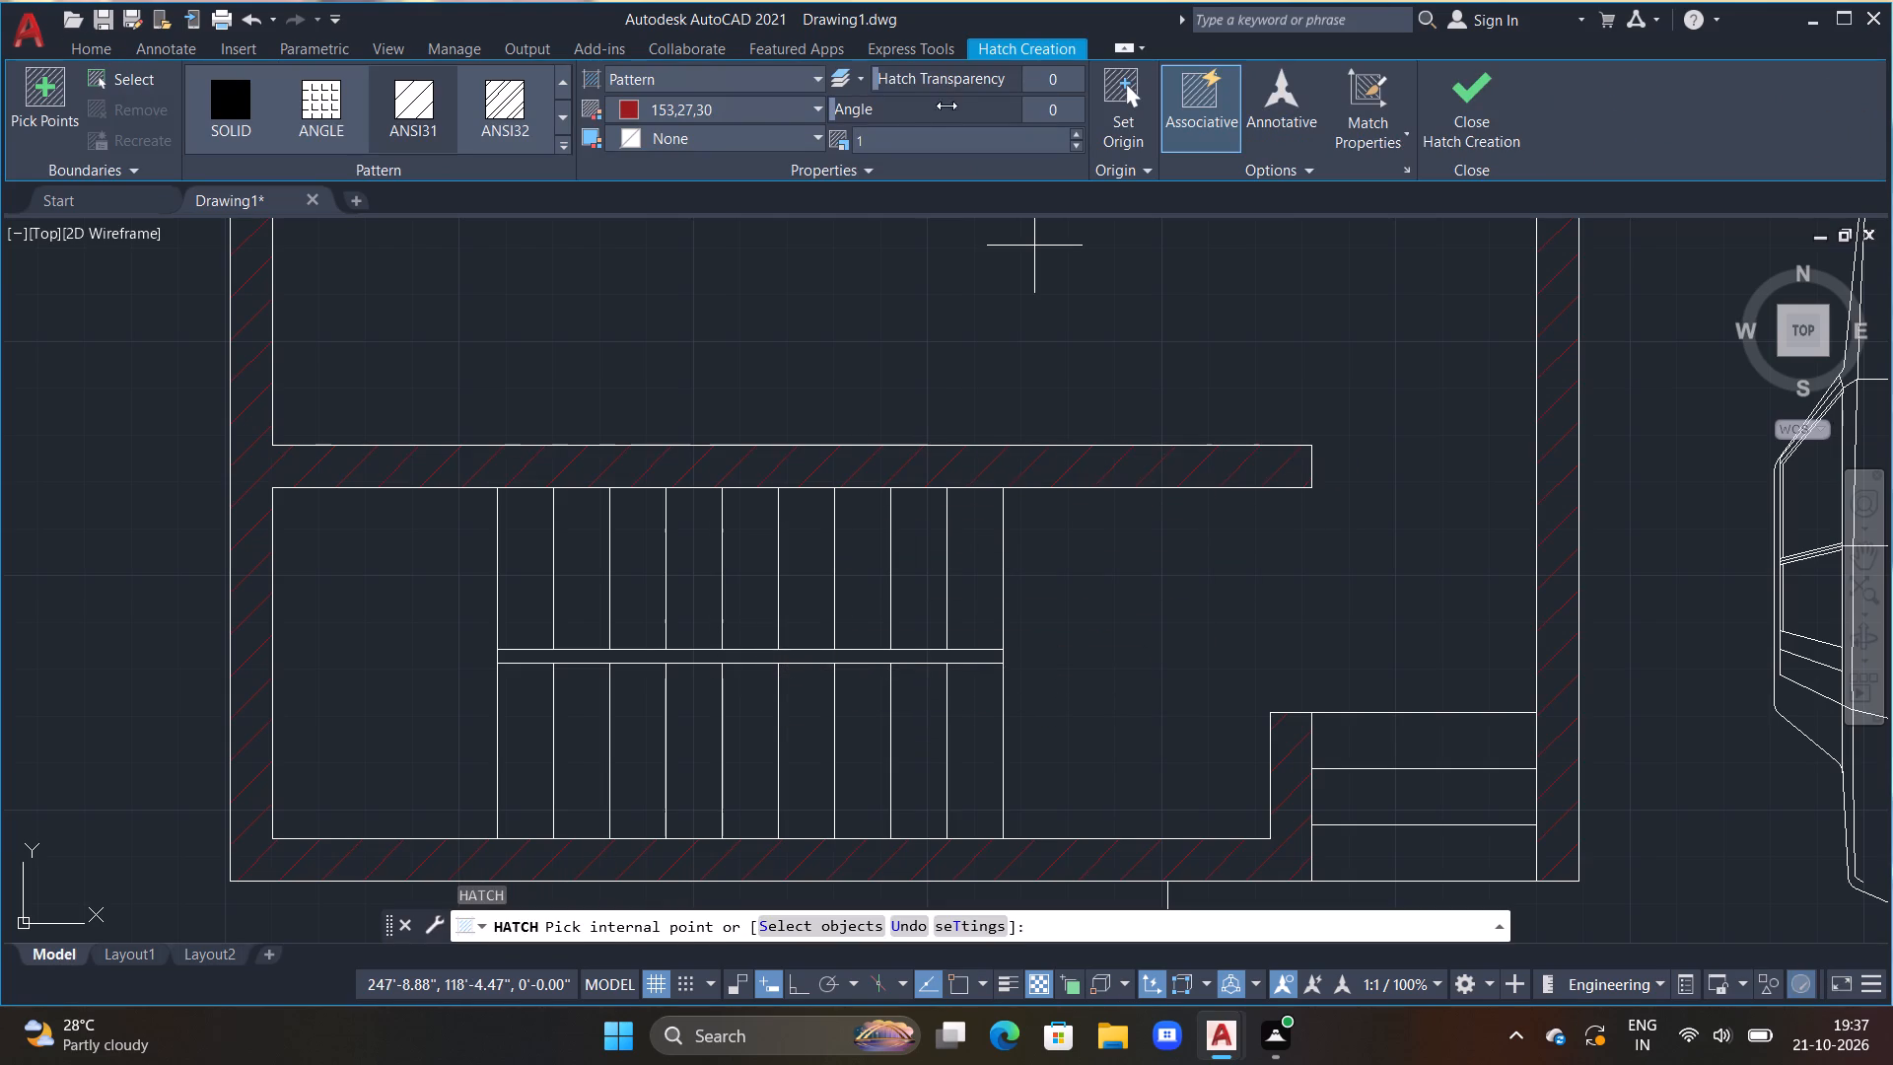
scroll(716, 643, "up", 2)
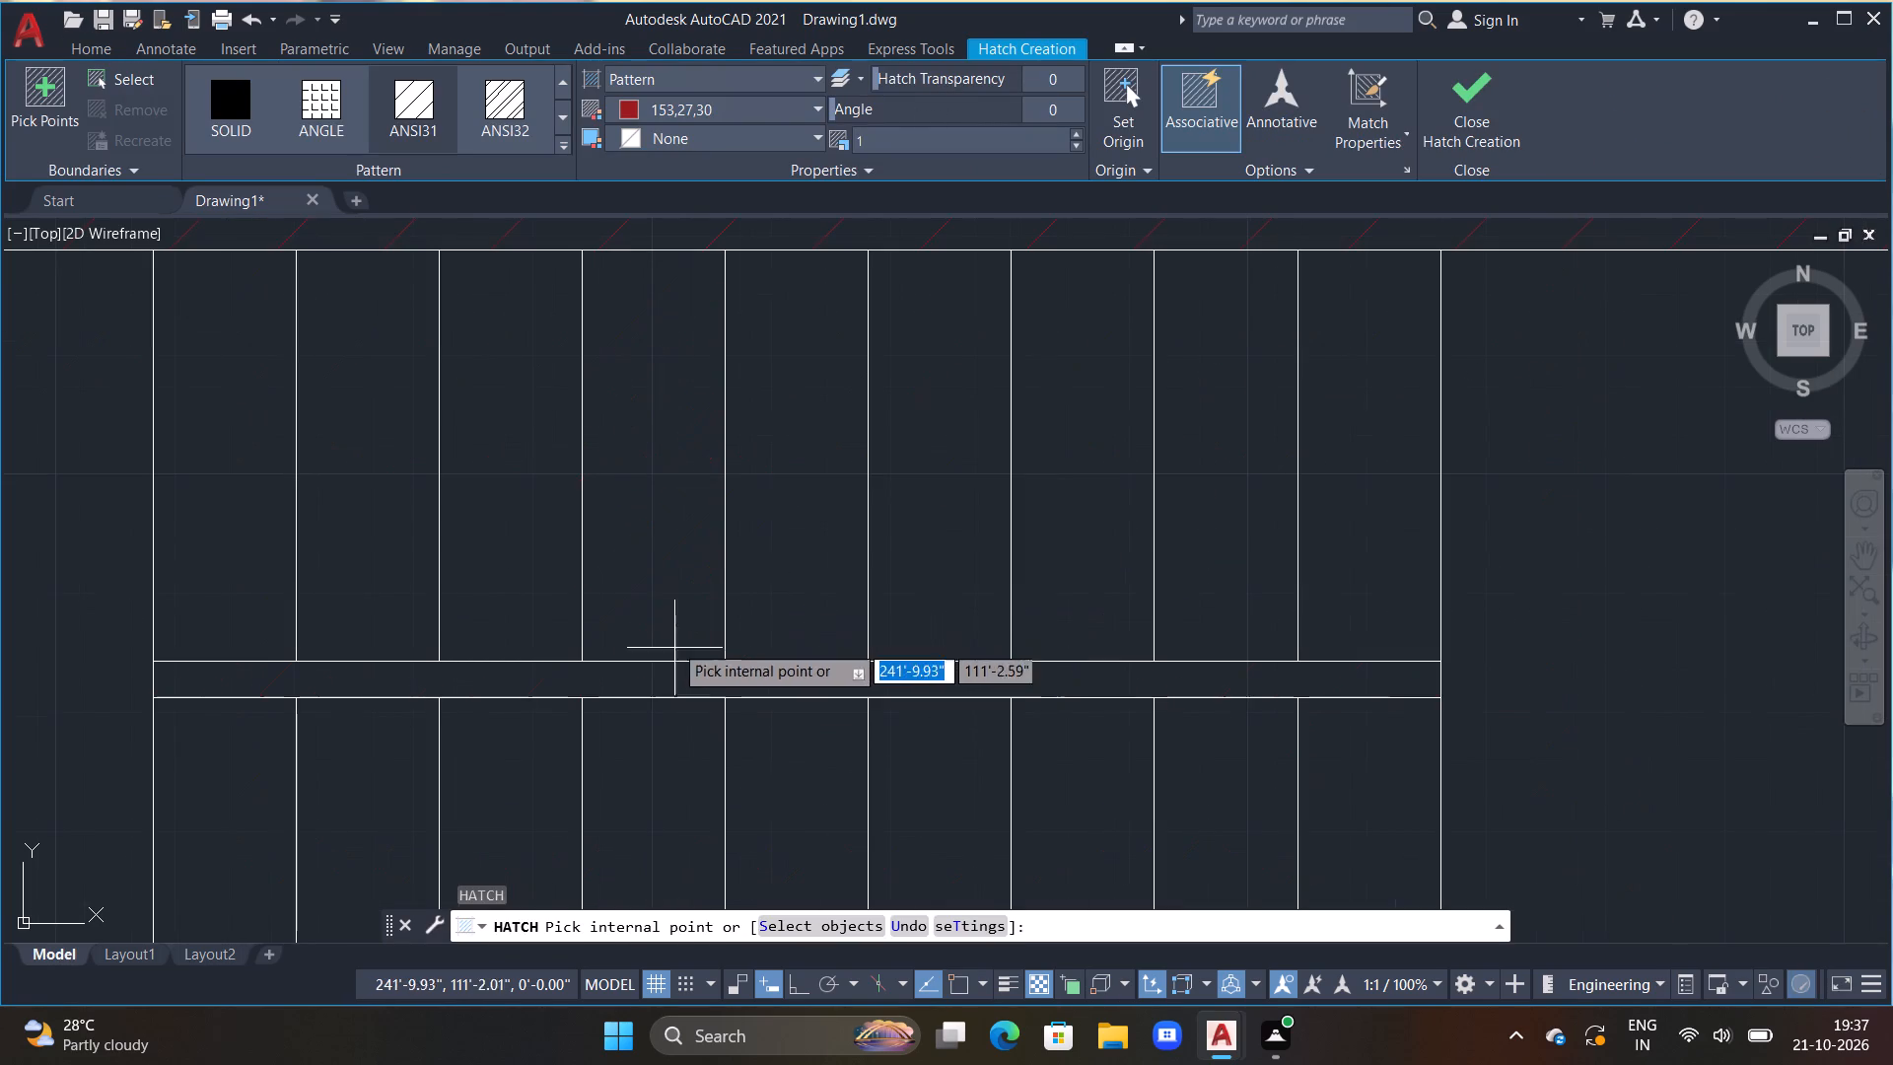
left_click(254, 85)
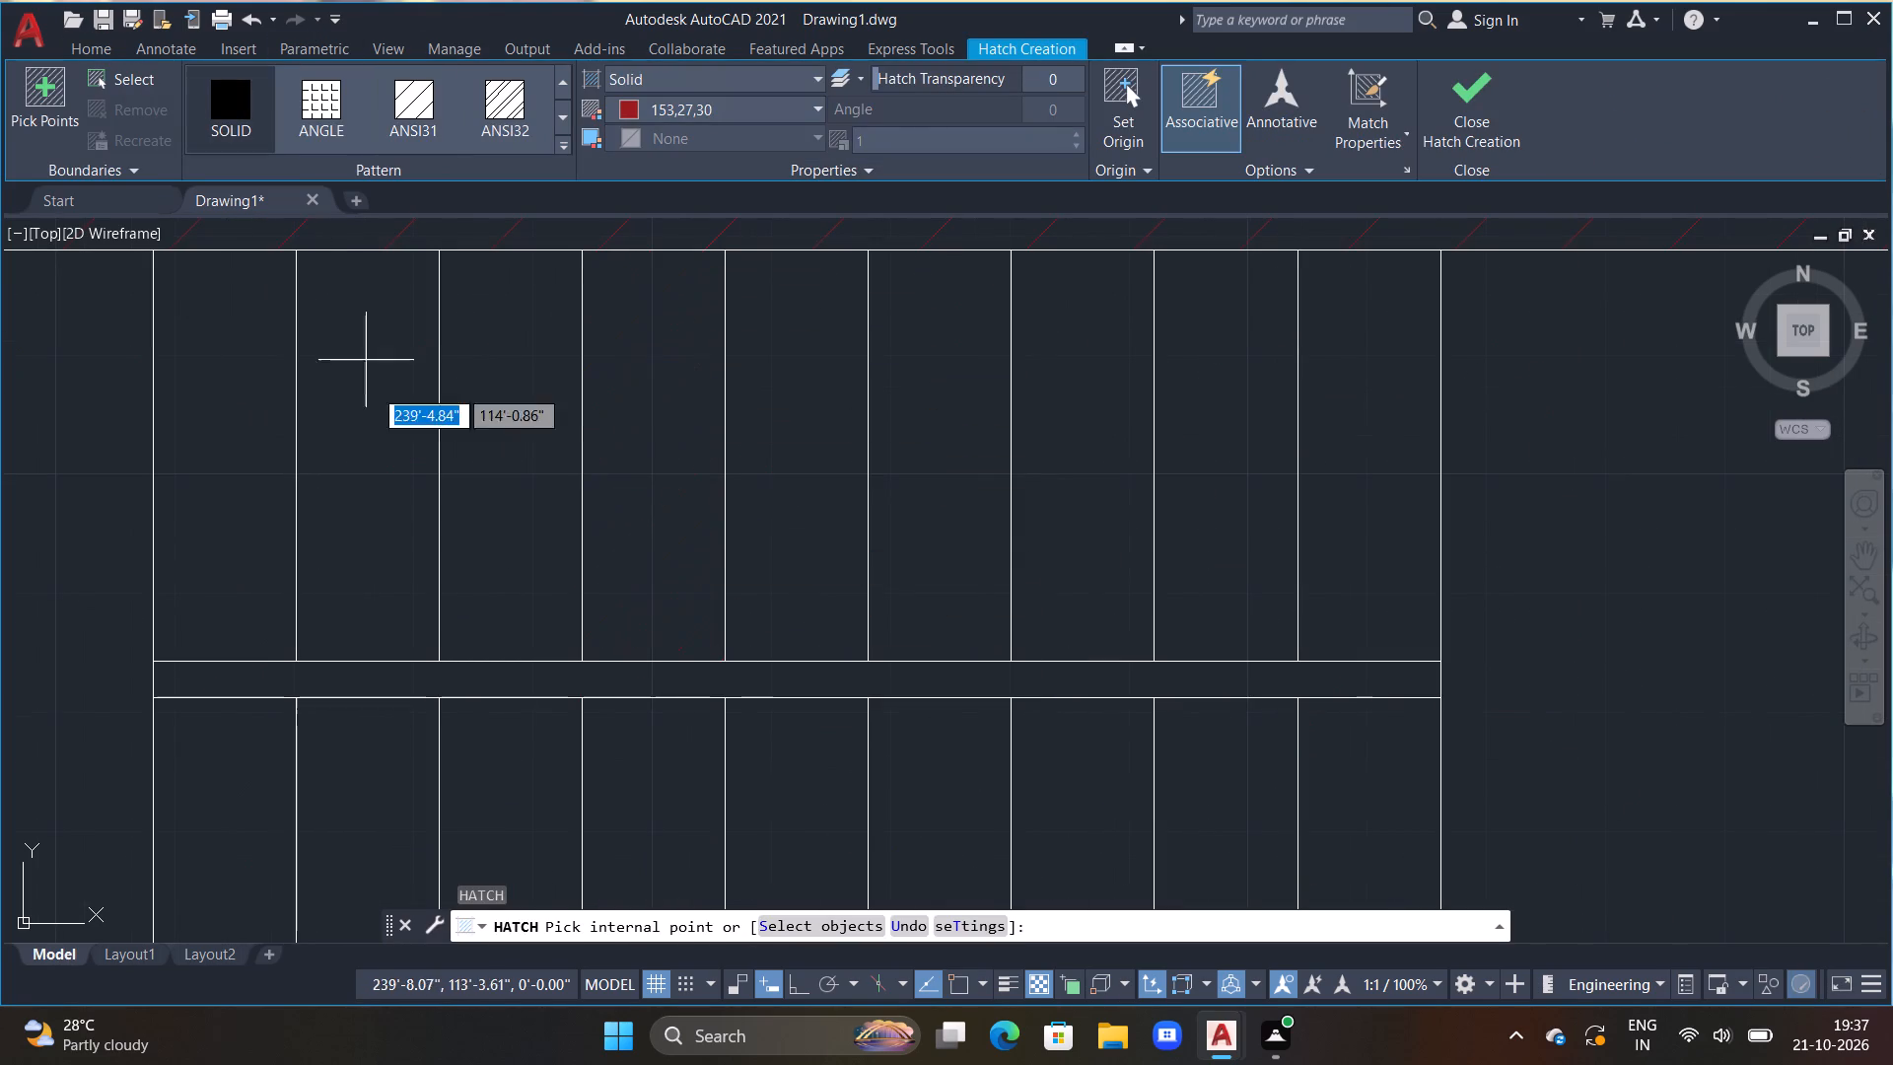
middle_click_drag(595, 685, 786, 559)
left_click(786, 560)
scroll(787, 560, "down", 2)
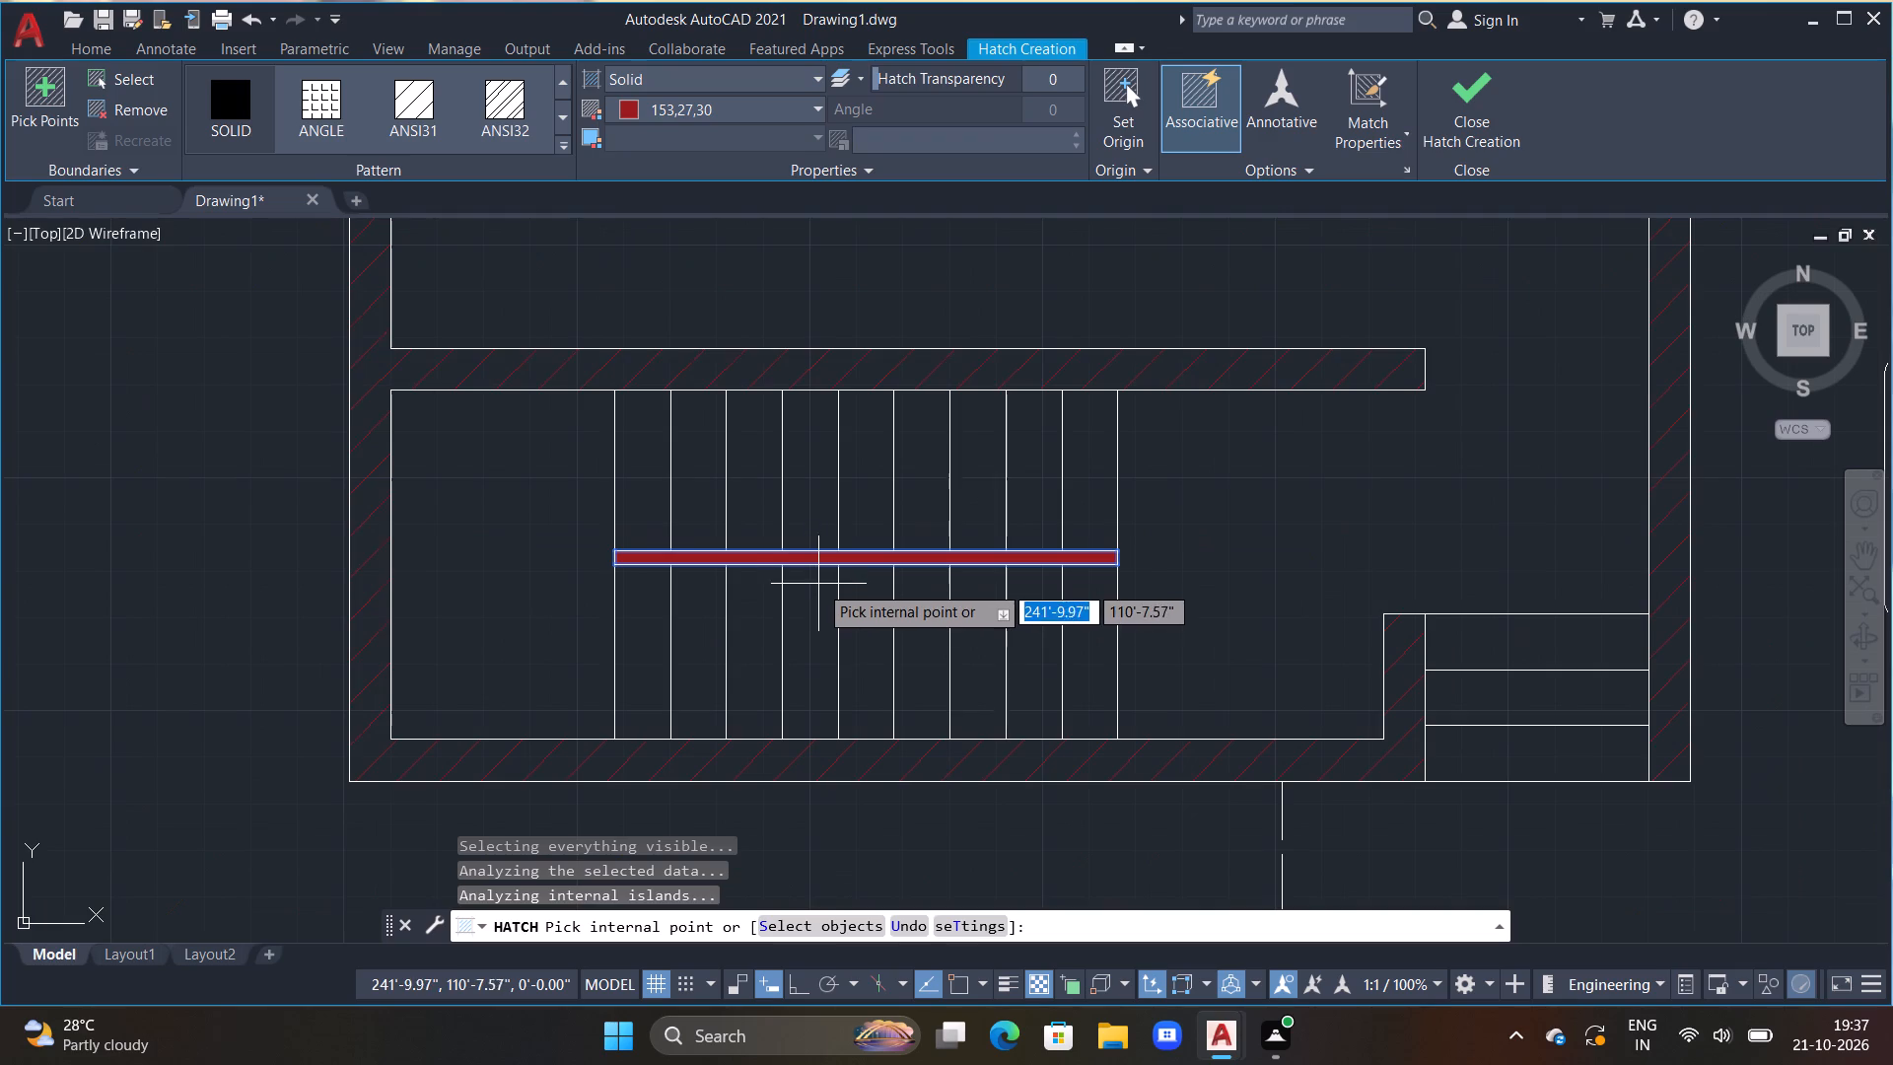
key("Escape")
scroll(826, 582, "down", 1)
key("Escape")
key("Escape")
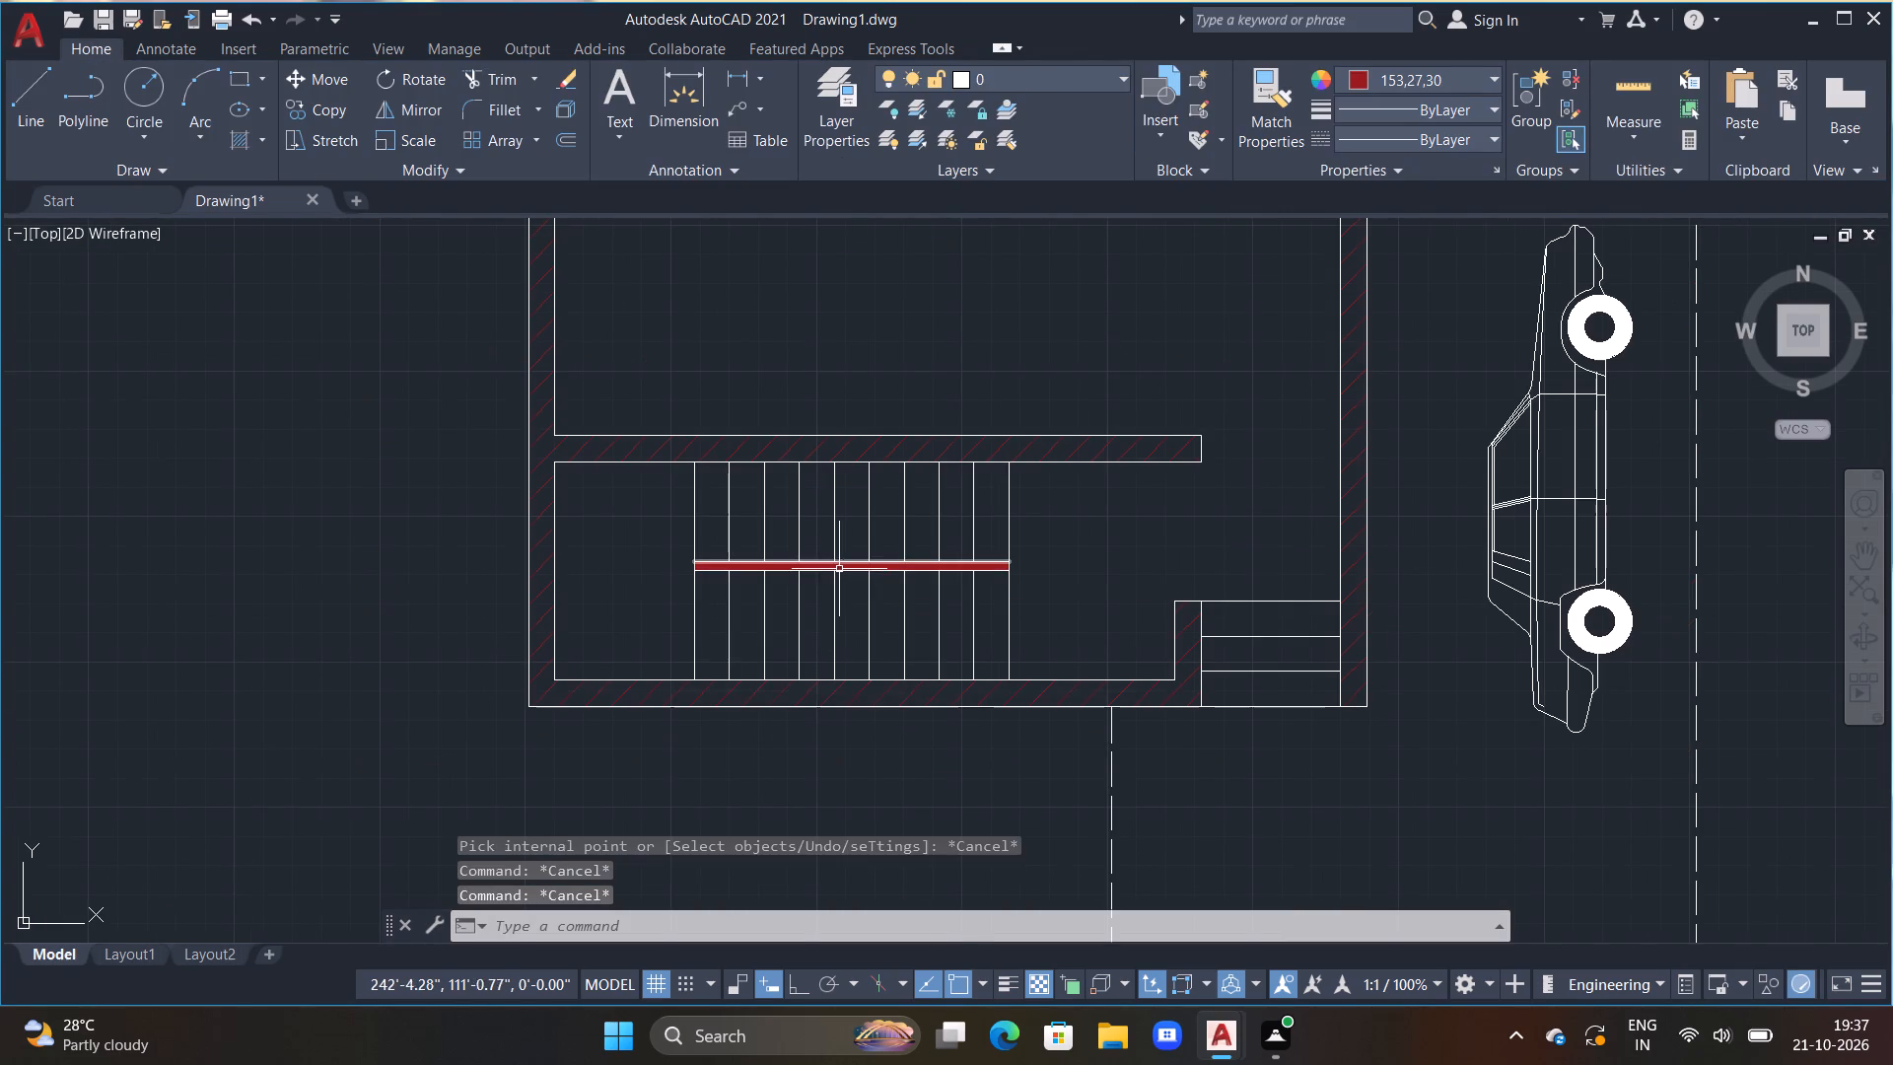
Delete the four white dashed lines outlining the parking area around the car.
scroll(840, 570, "up", 1)
scroll(840, 570, "down", 3)
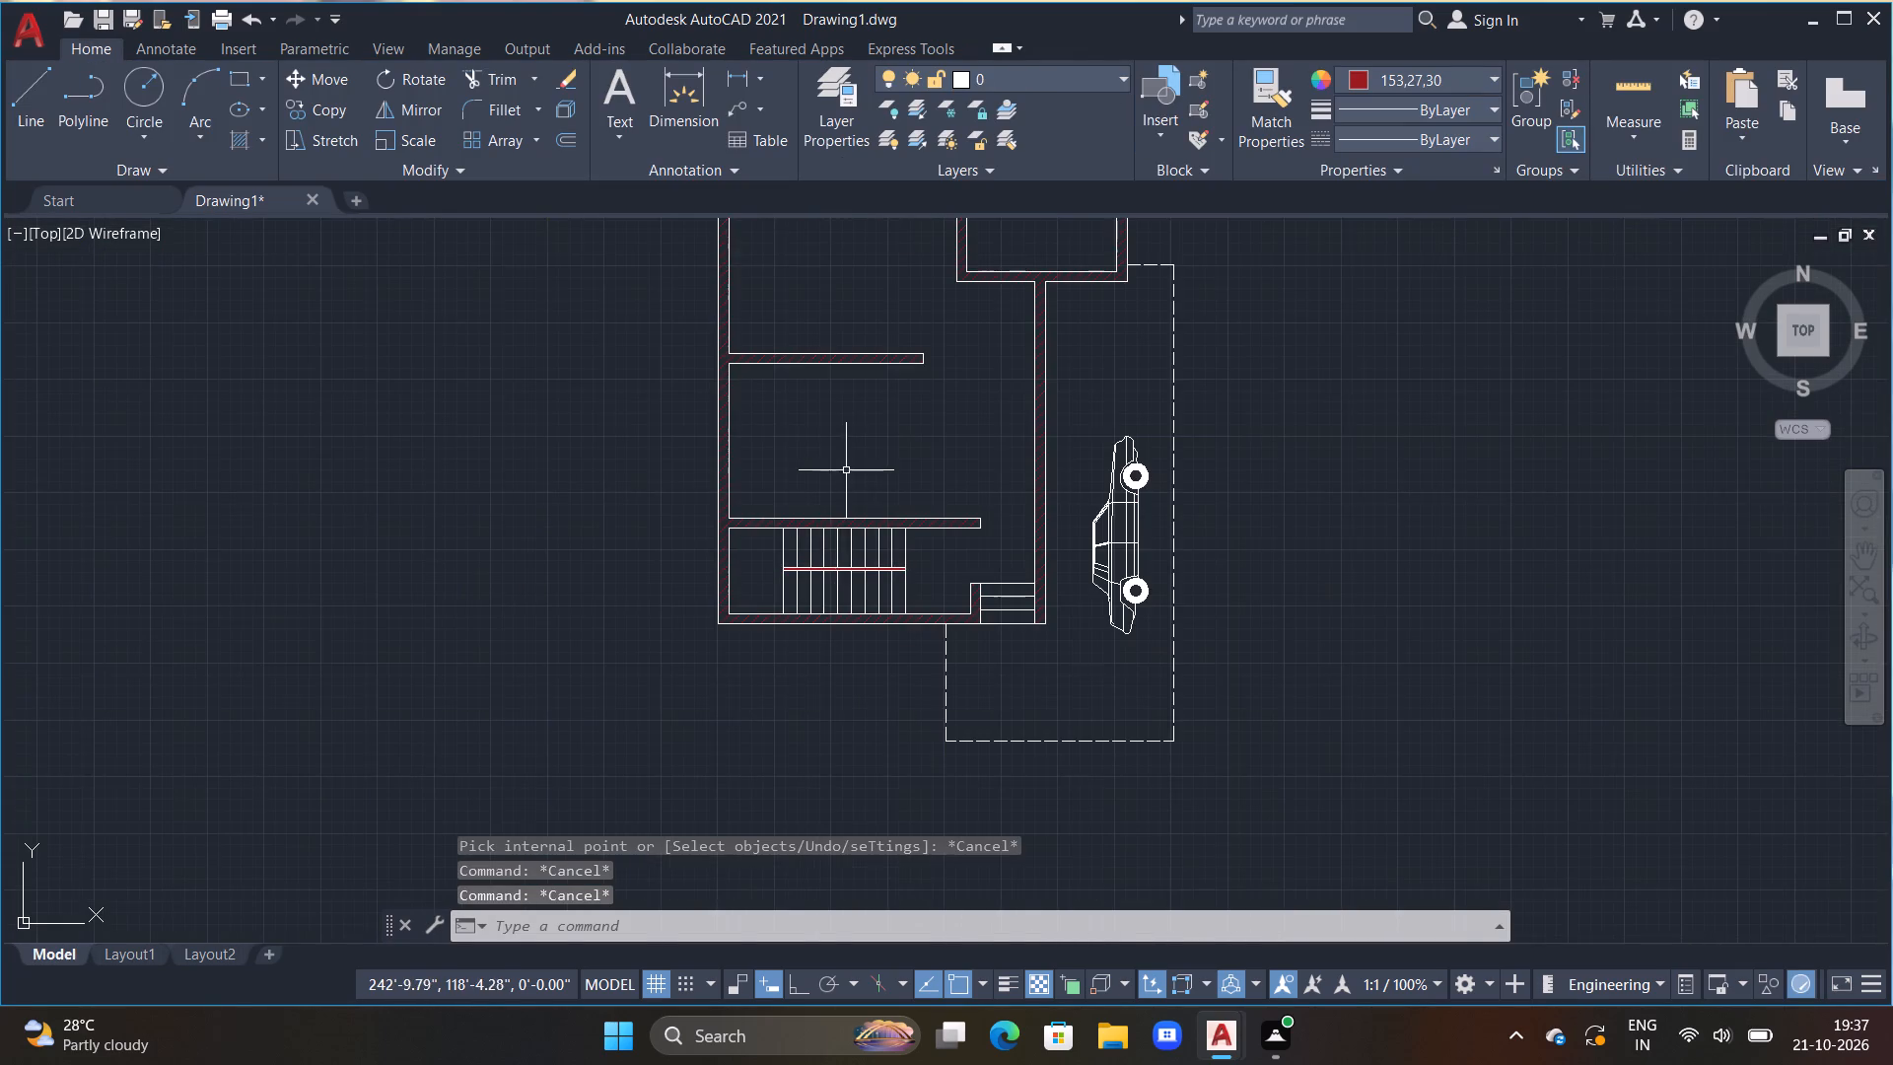
middle_click_drag(849, 468, 785, 515)
middle_click_drag(786, 503, 787, 469)
key("Escape")
key("Escape")
key("Escape")
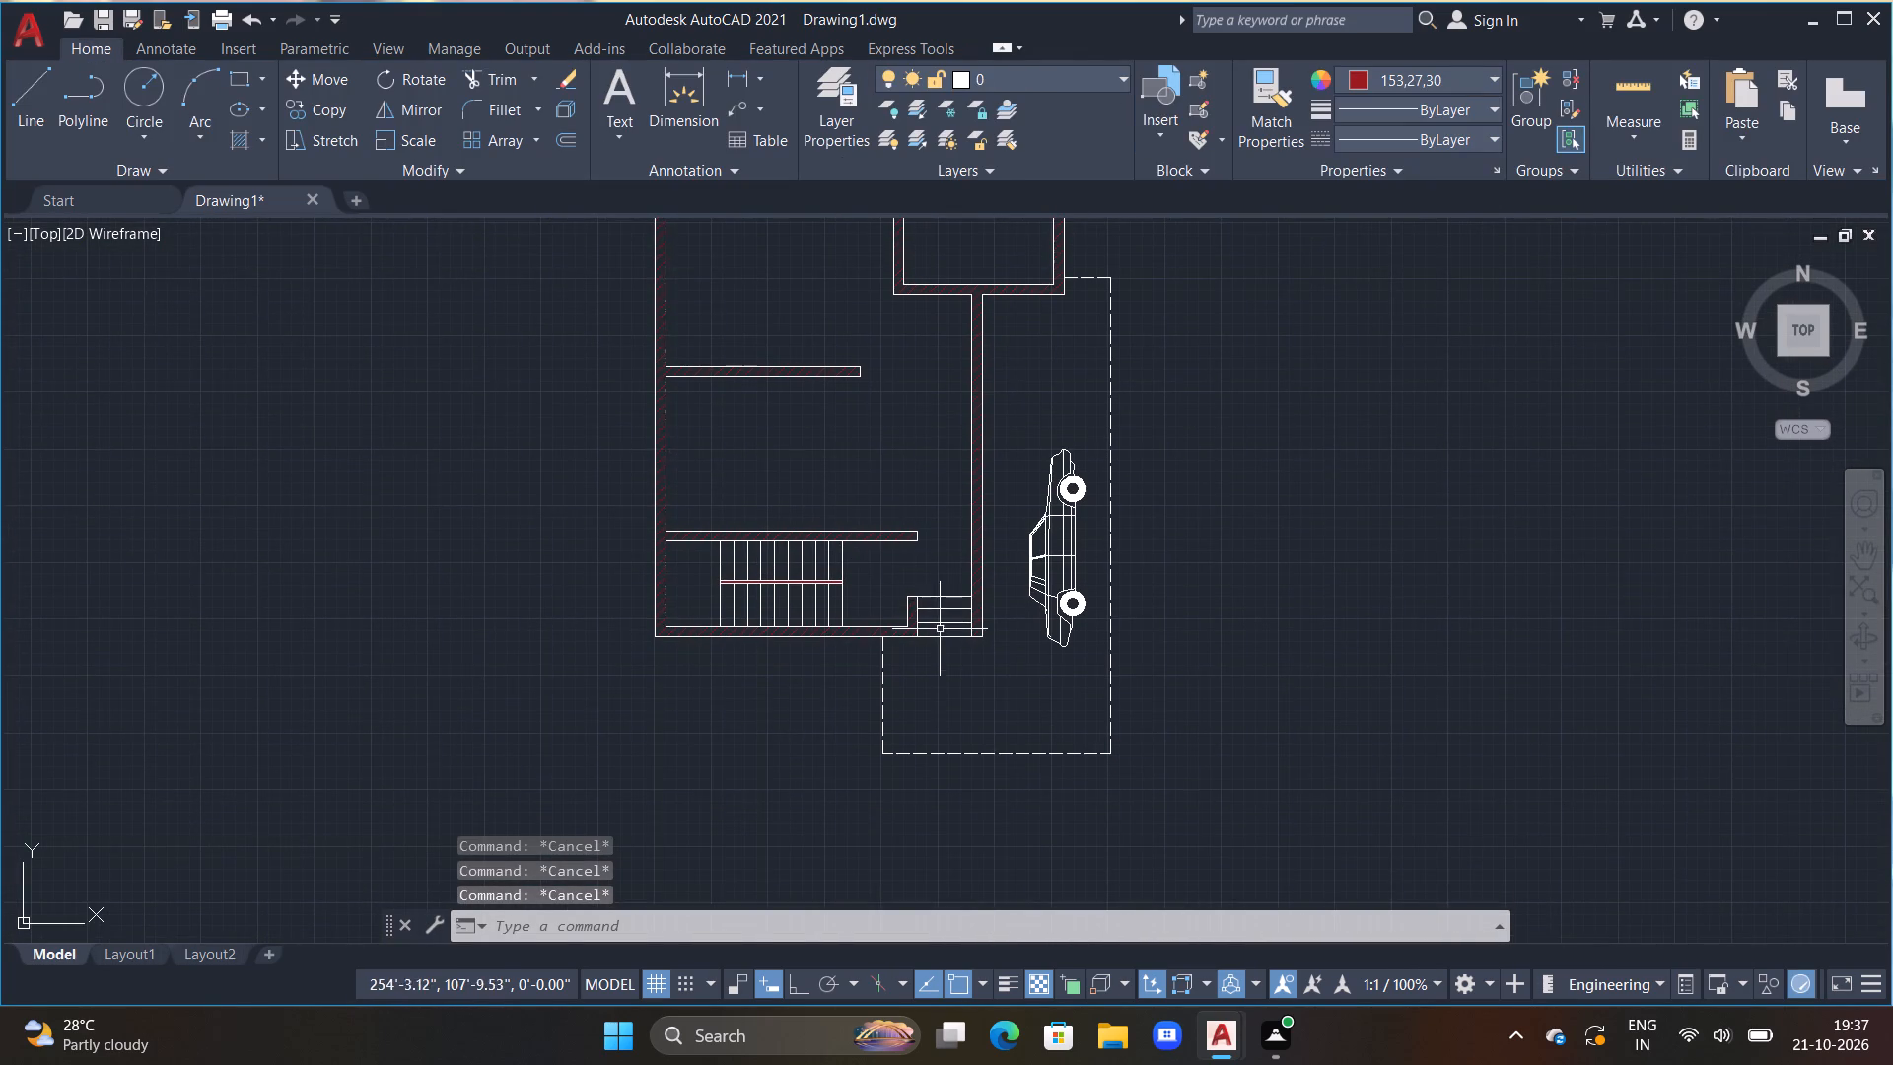
scroll(942, 634, "up", 1)
left_click(845, 718)
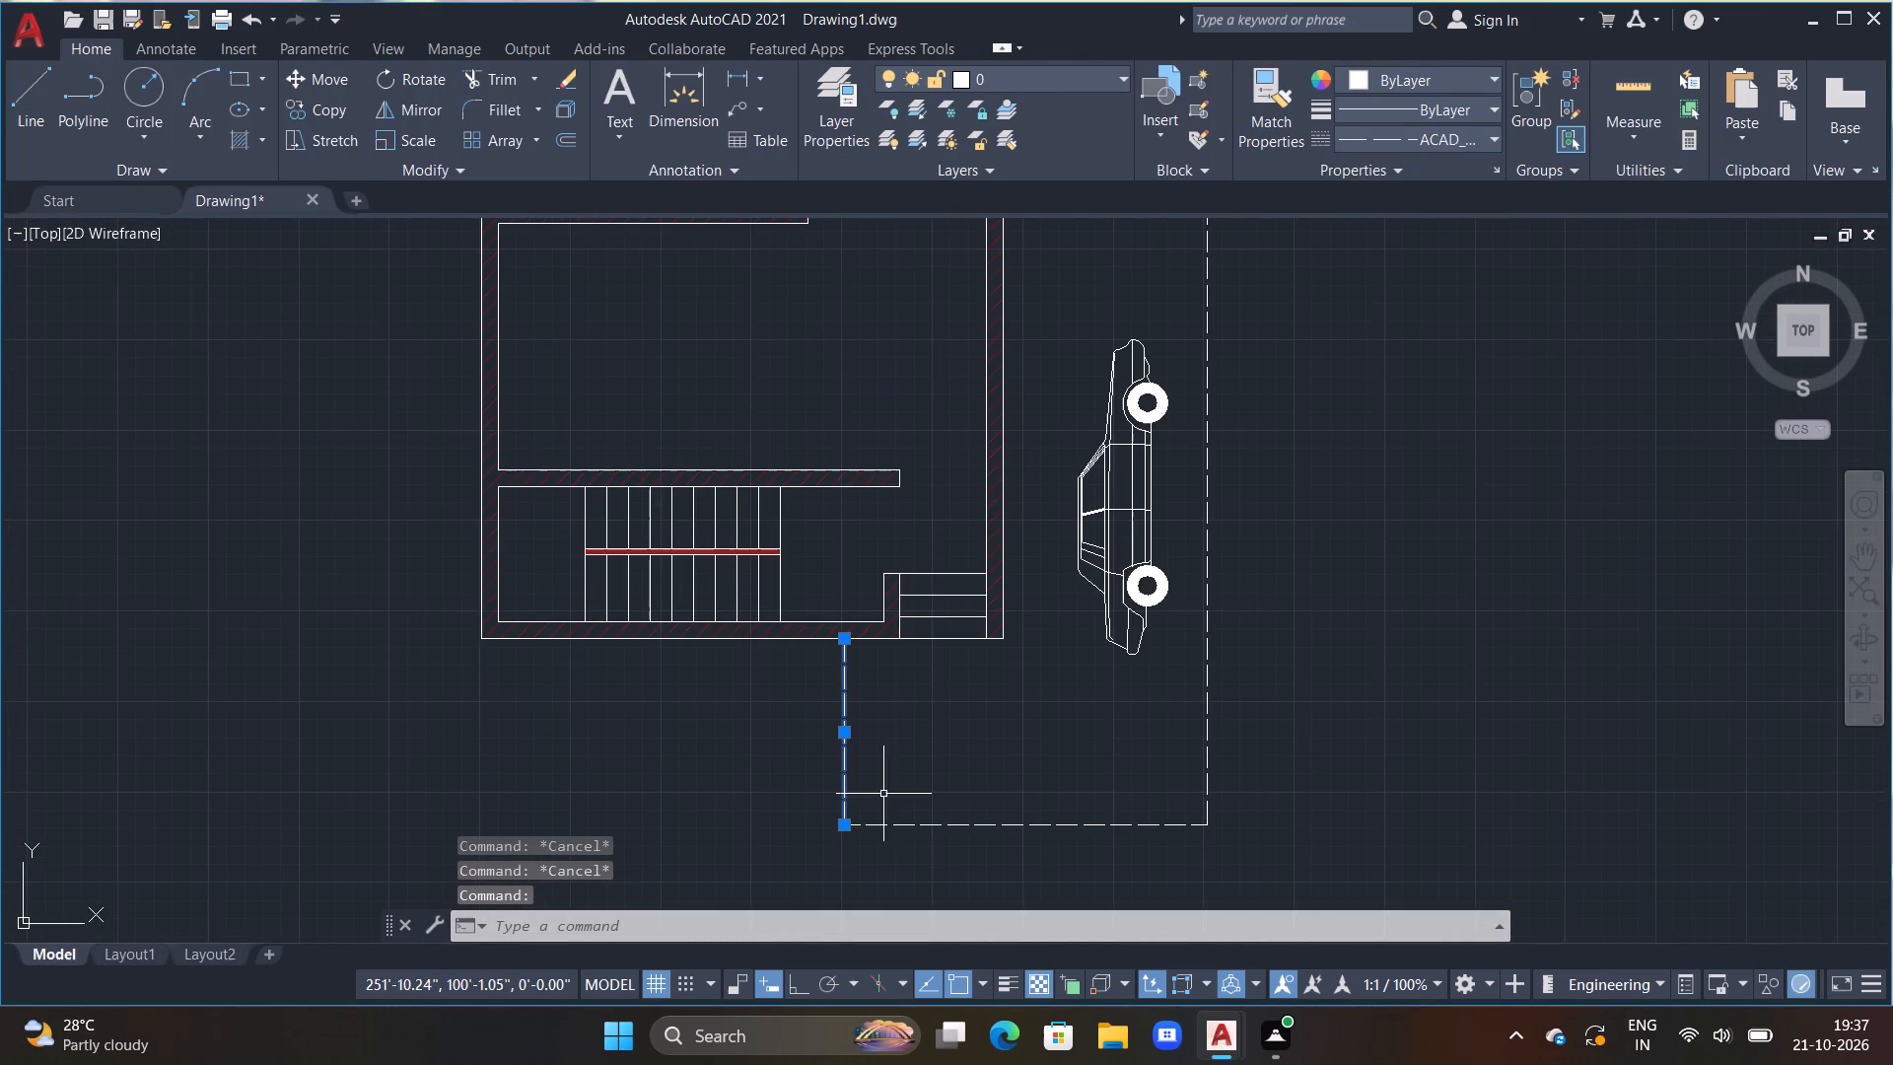
left_click(984, 826)
left_click(1215, 666)
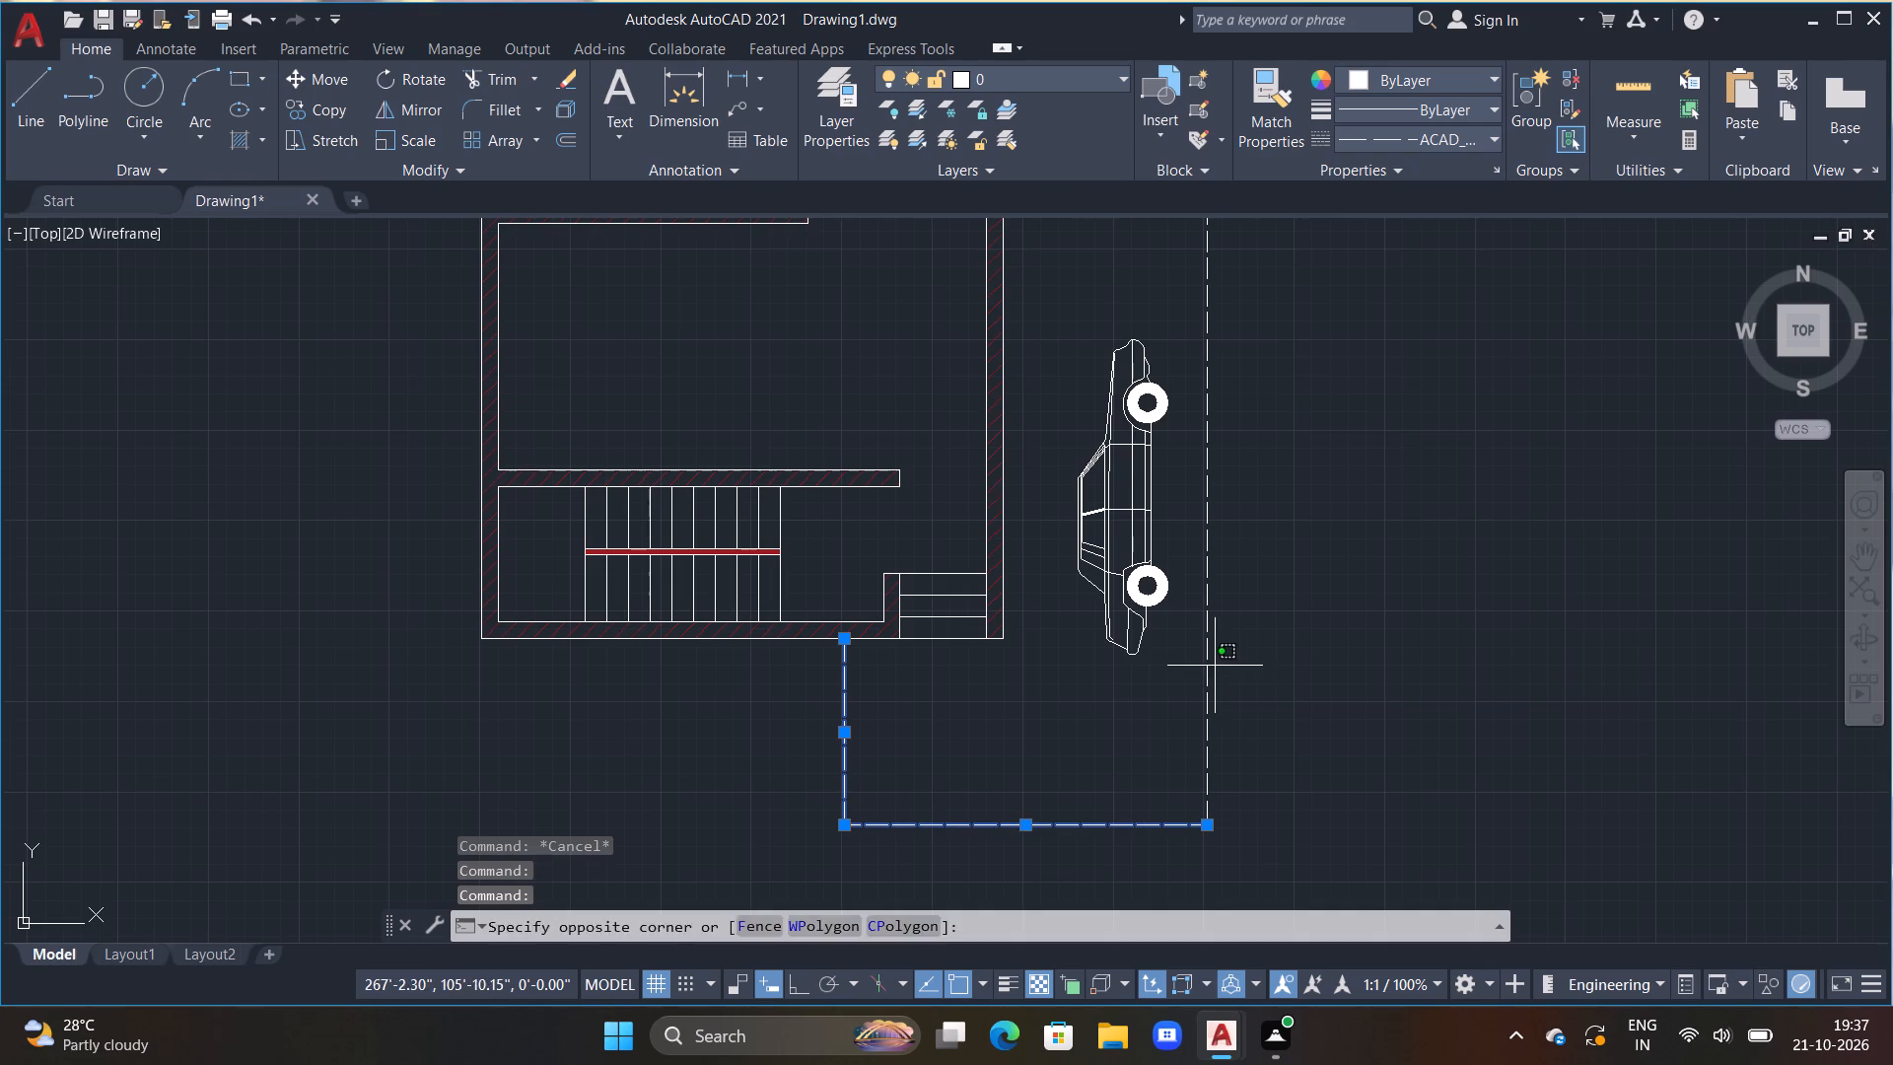
left_click(1209, 665)
left_click(1201, 665)
left_click(1205, 657)
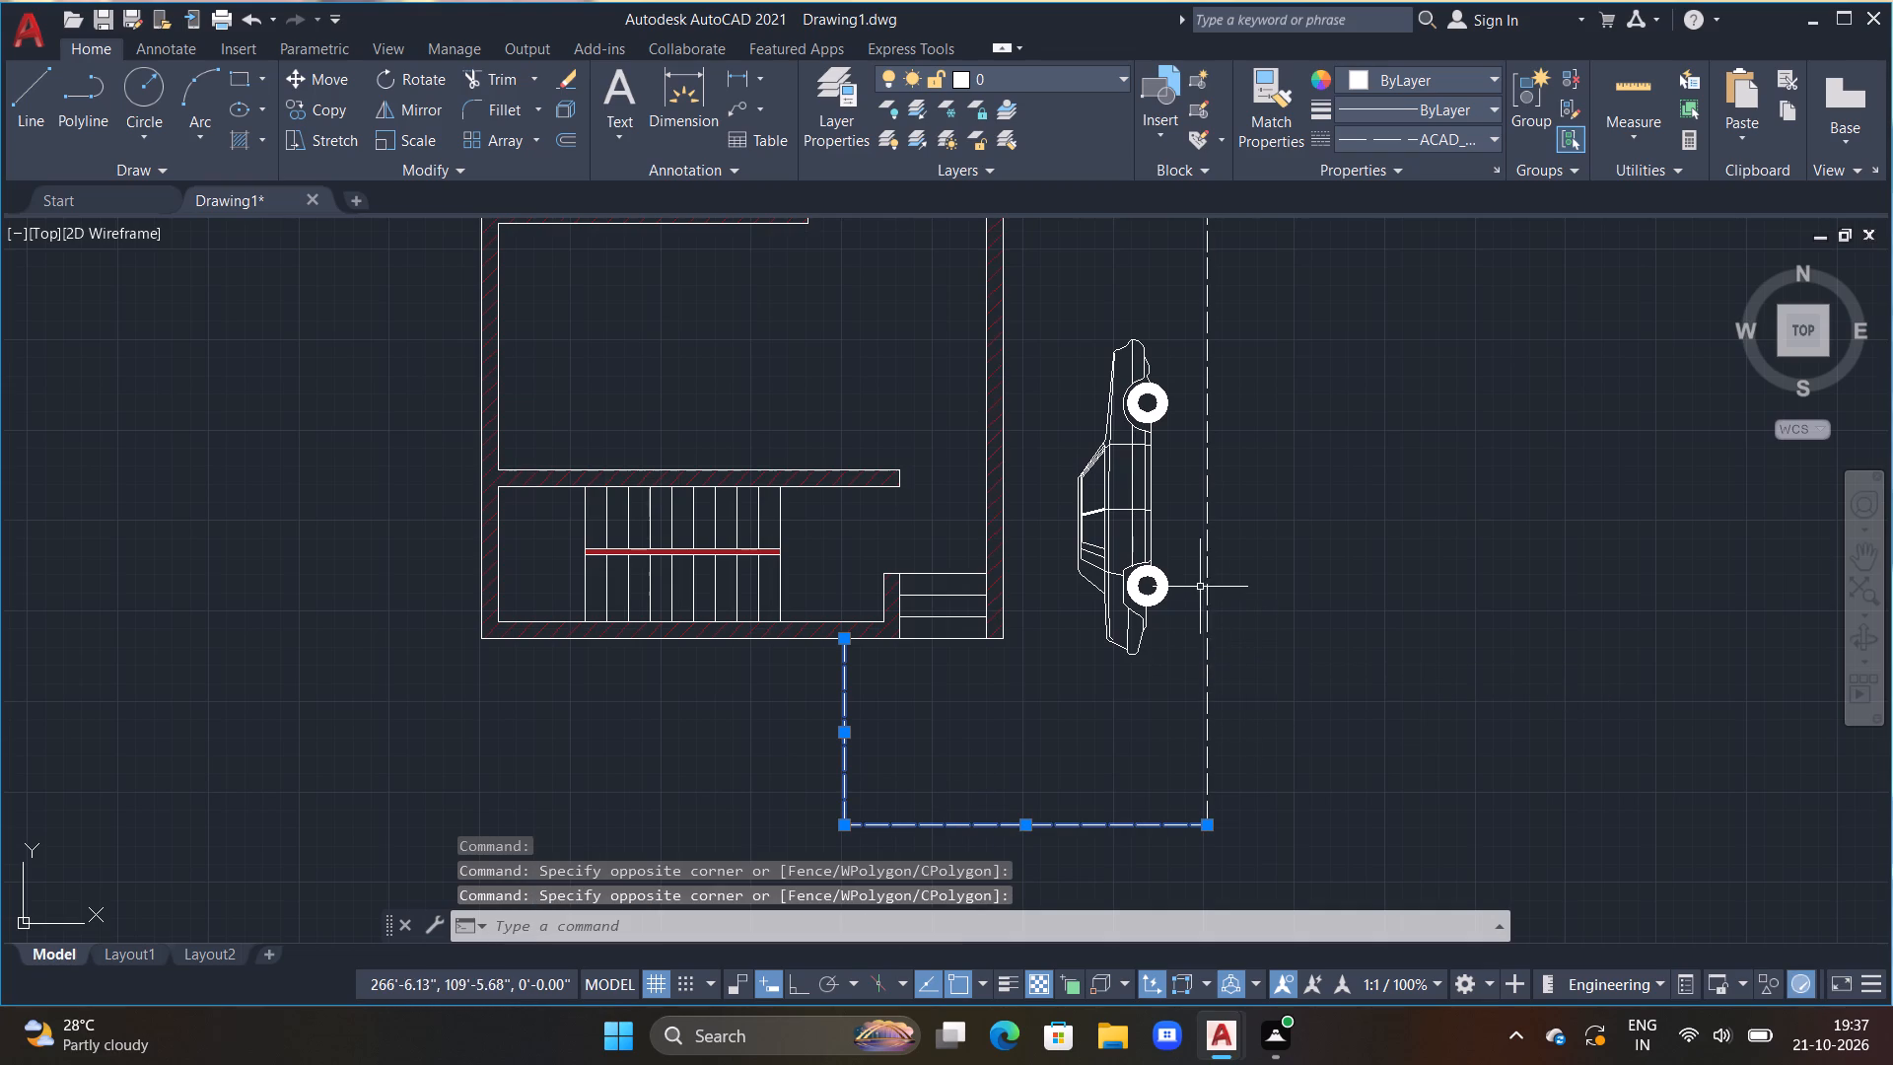
left_click(1206, 569)
scroll(1247, 540, "down", 2)
middle_click_drag(1256, 532, 1259, 572)
scroll(1232, 386, "up", 2)
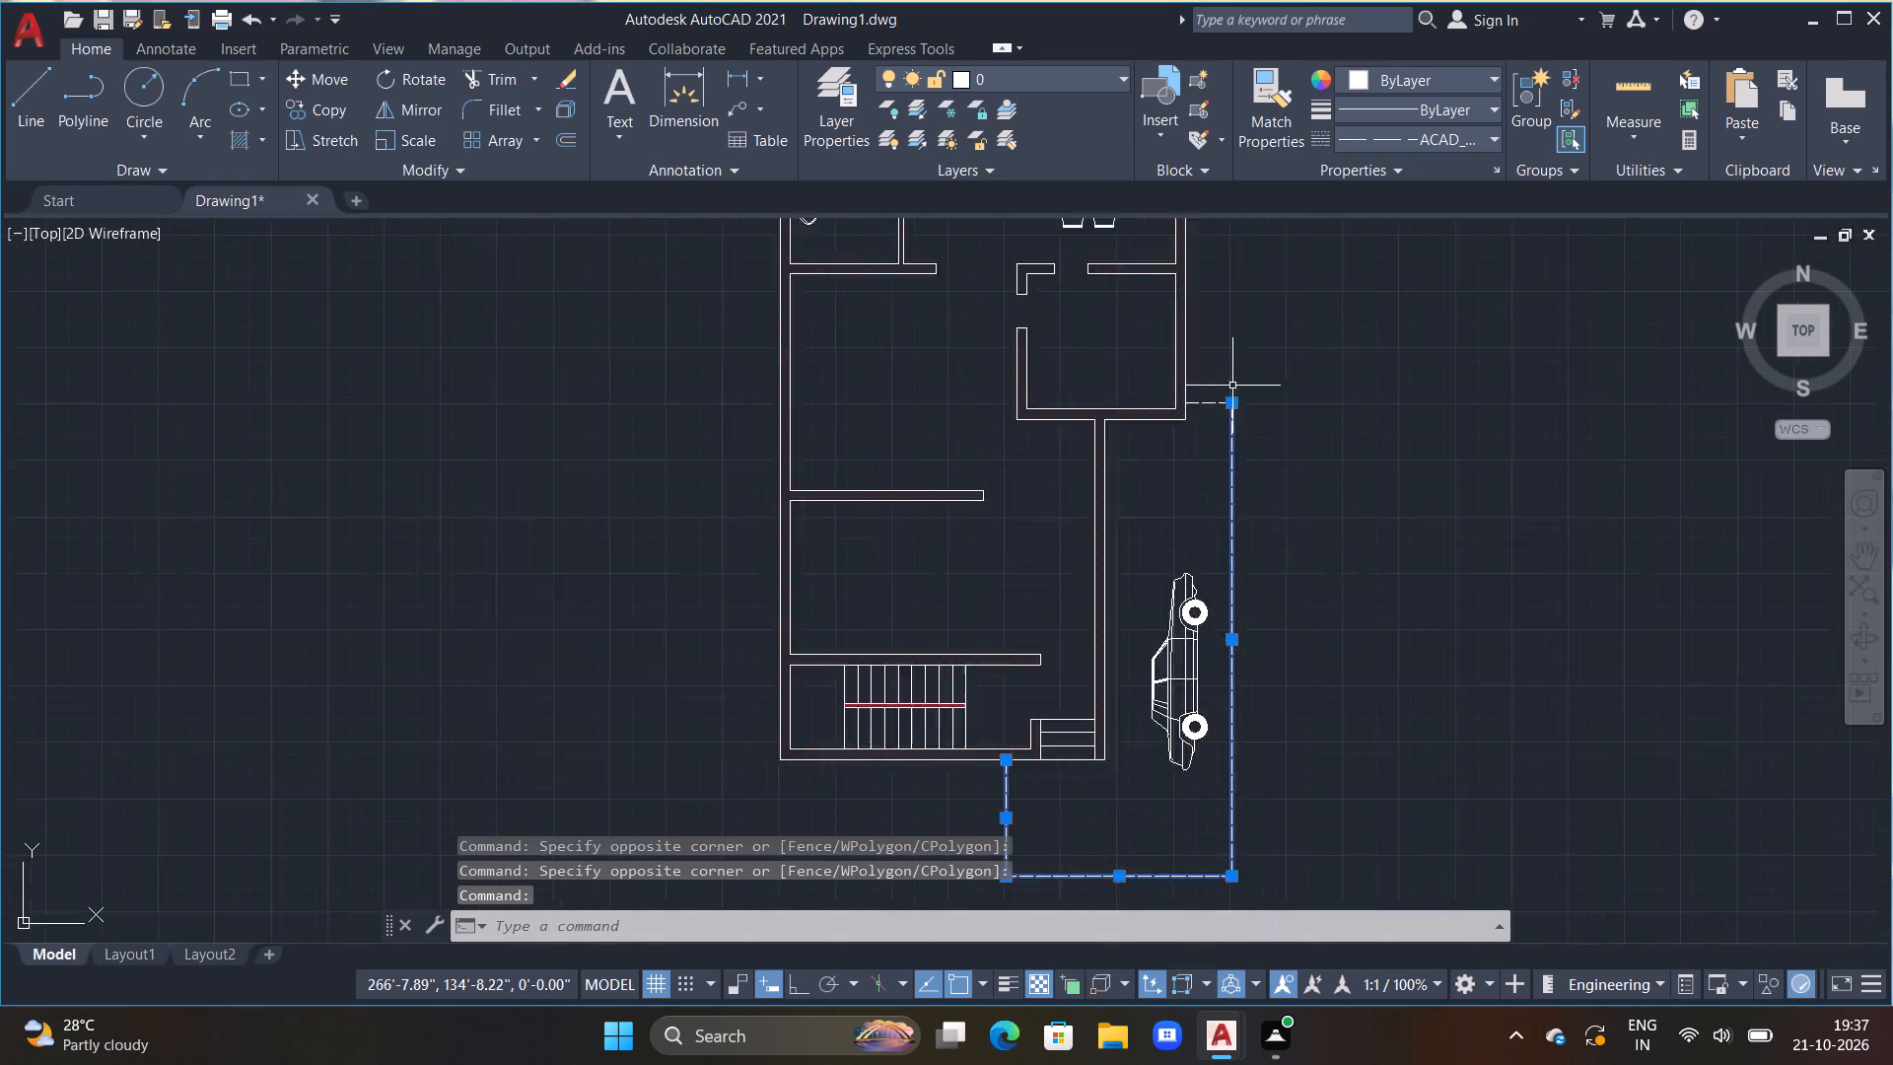
scroll(1224, 414, "up", 1)
left_click(1151, 413)
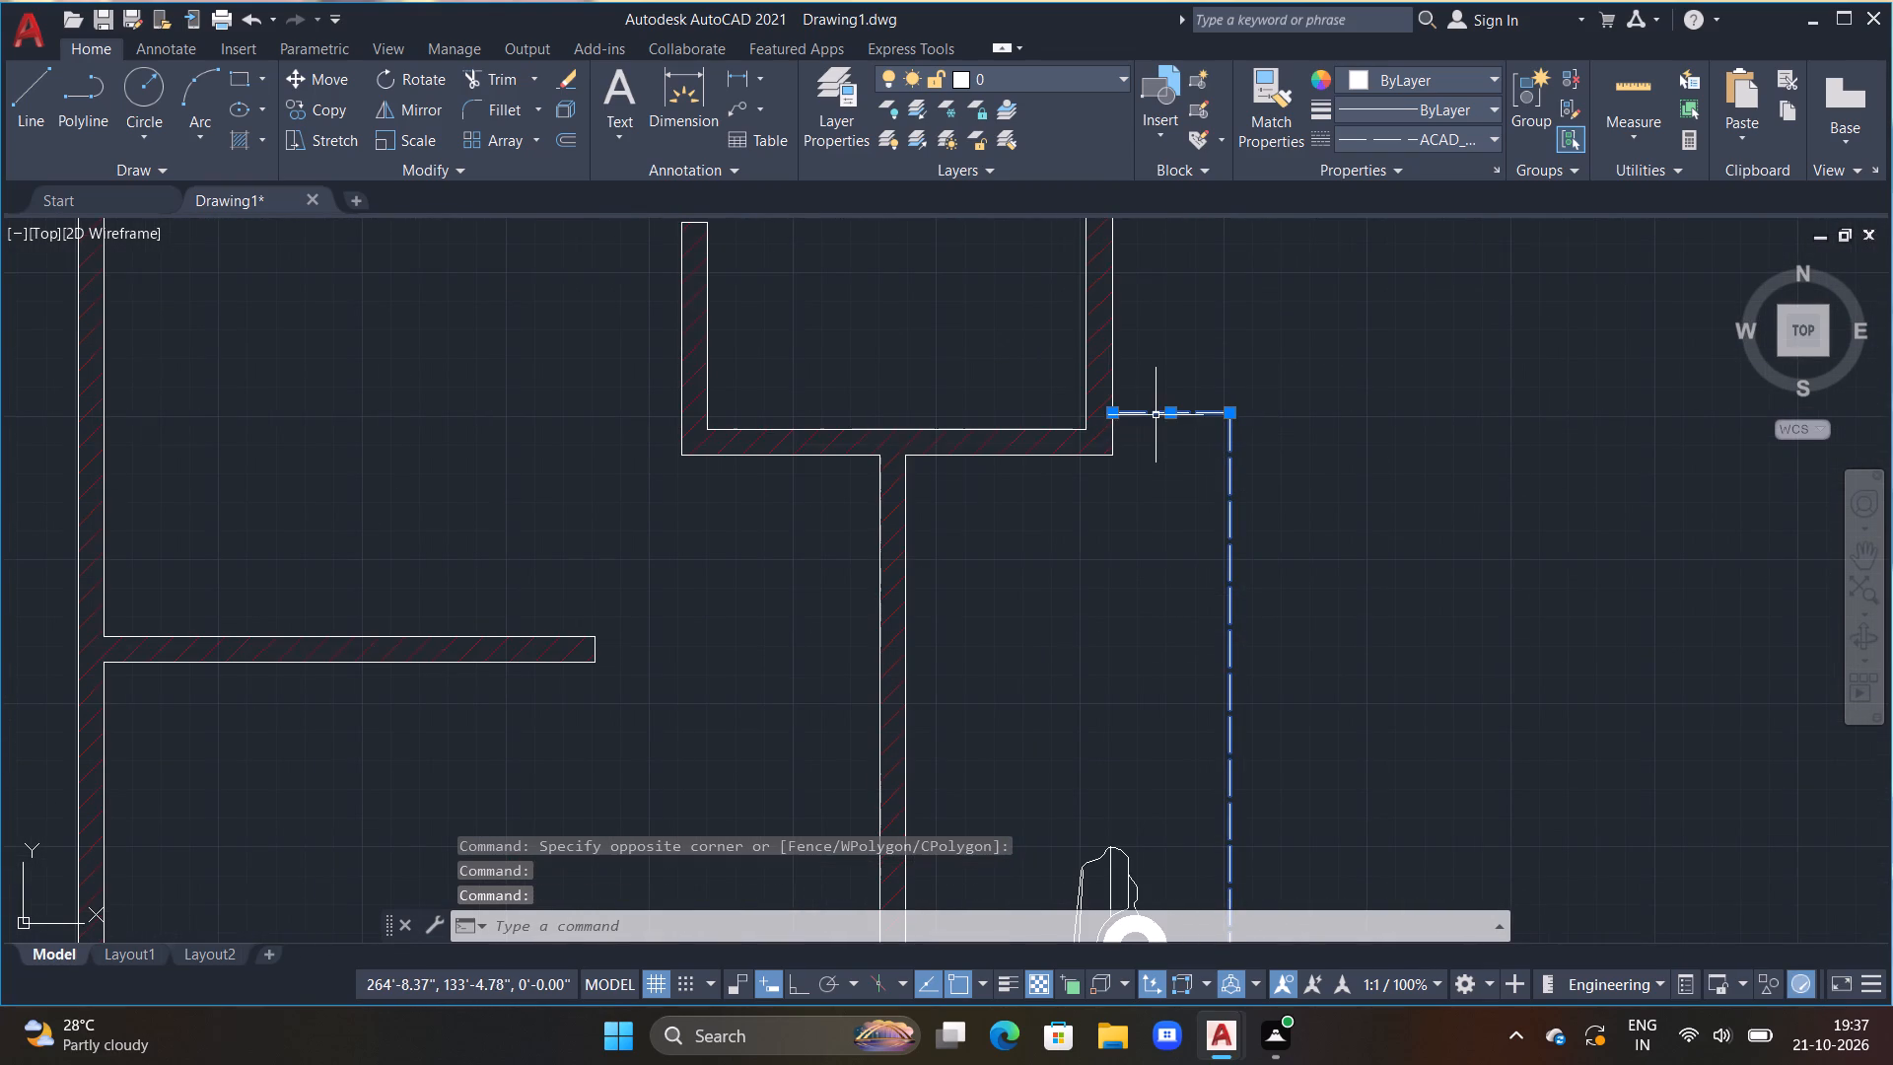
key("Delete")
Set the linetype to ACAD_ISO02W100 and draw a 3' line south from the southern wall, just west of the entrance steps.
scroll(1190, 444, "down", 1)
middle_click_drag(1193, 500, 1180, 330)
key("Escape")
scroll(1181, 366, "down", 1)
middle_click_drag(1152, 543, 1122, 442)
left_click(1486, 138)
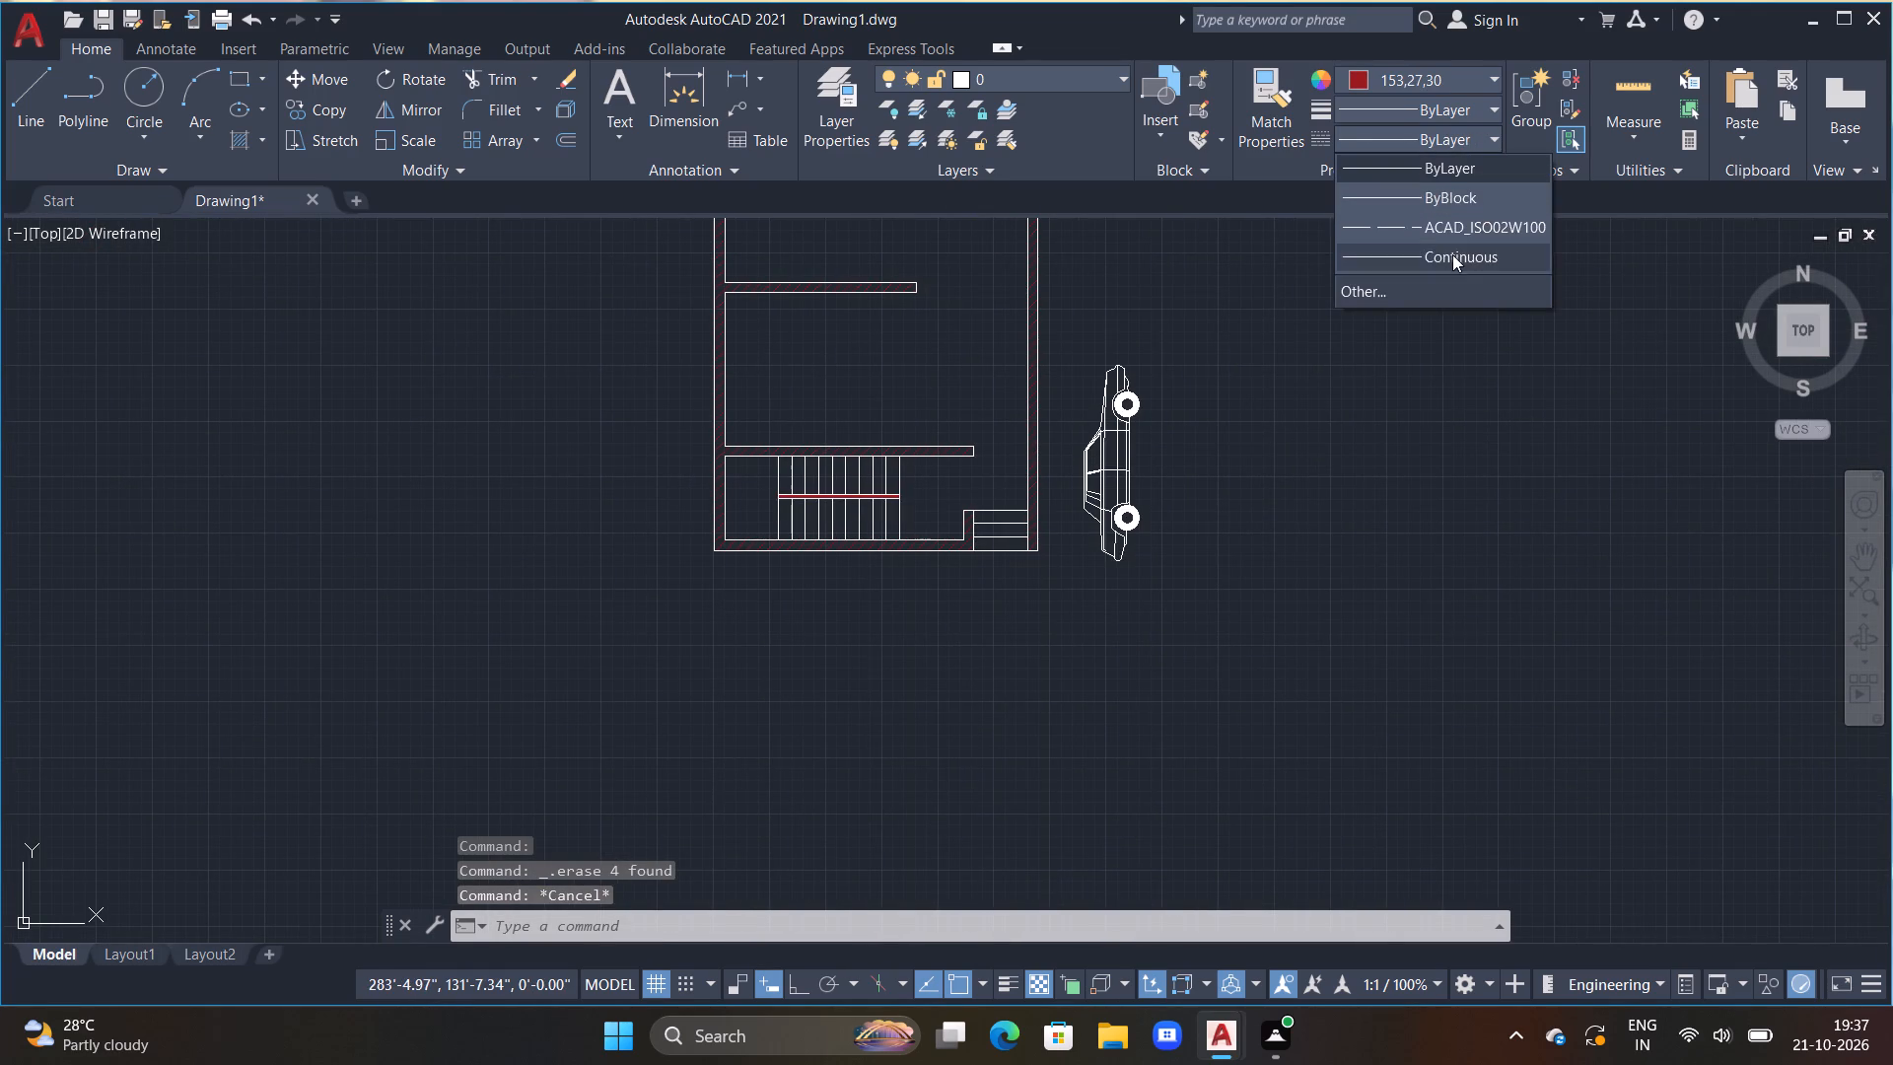
left_click(1447, 225)
scroll(912, 549, "up", 2)
type("L")
key("space")
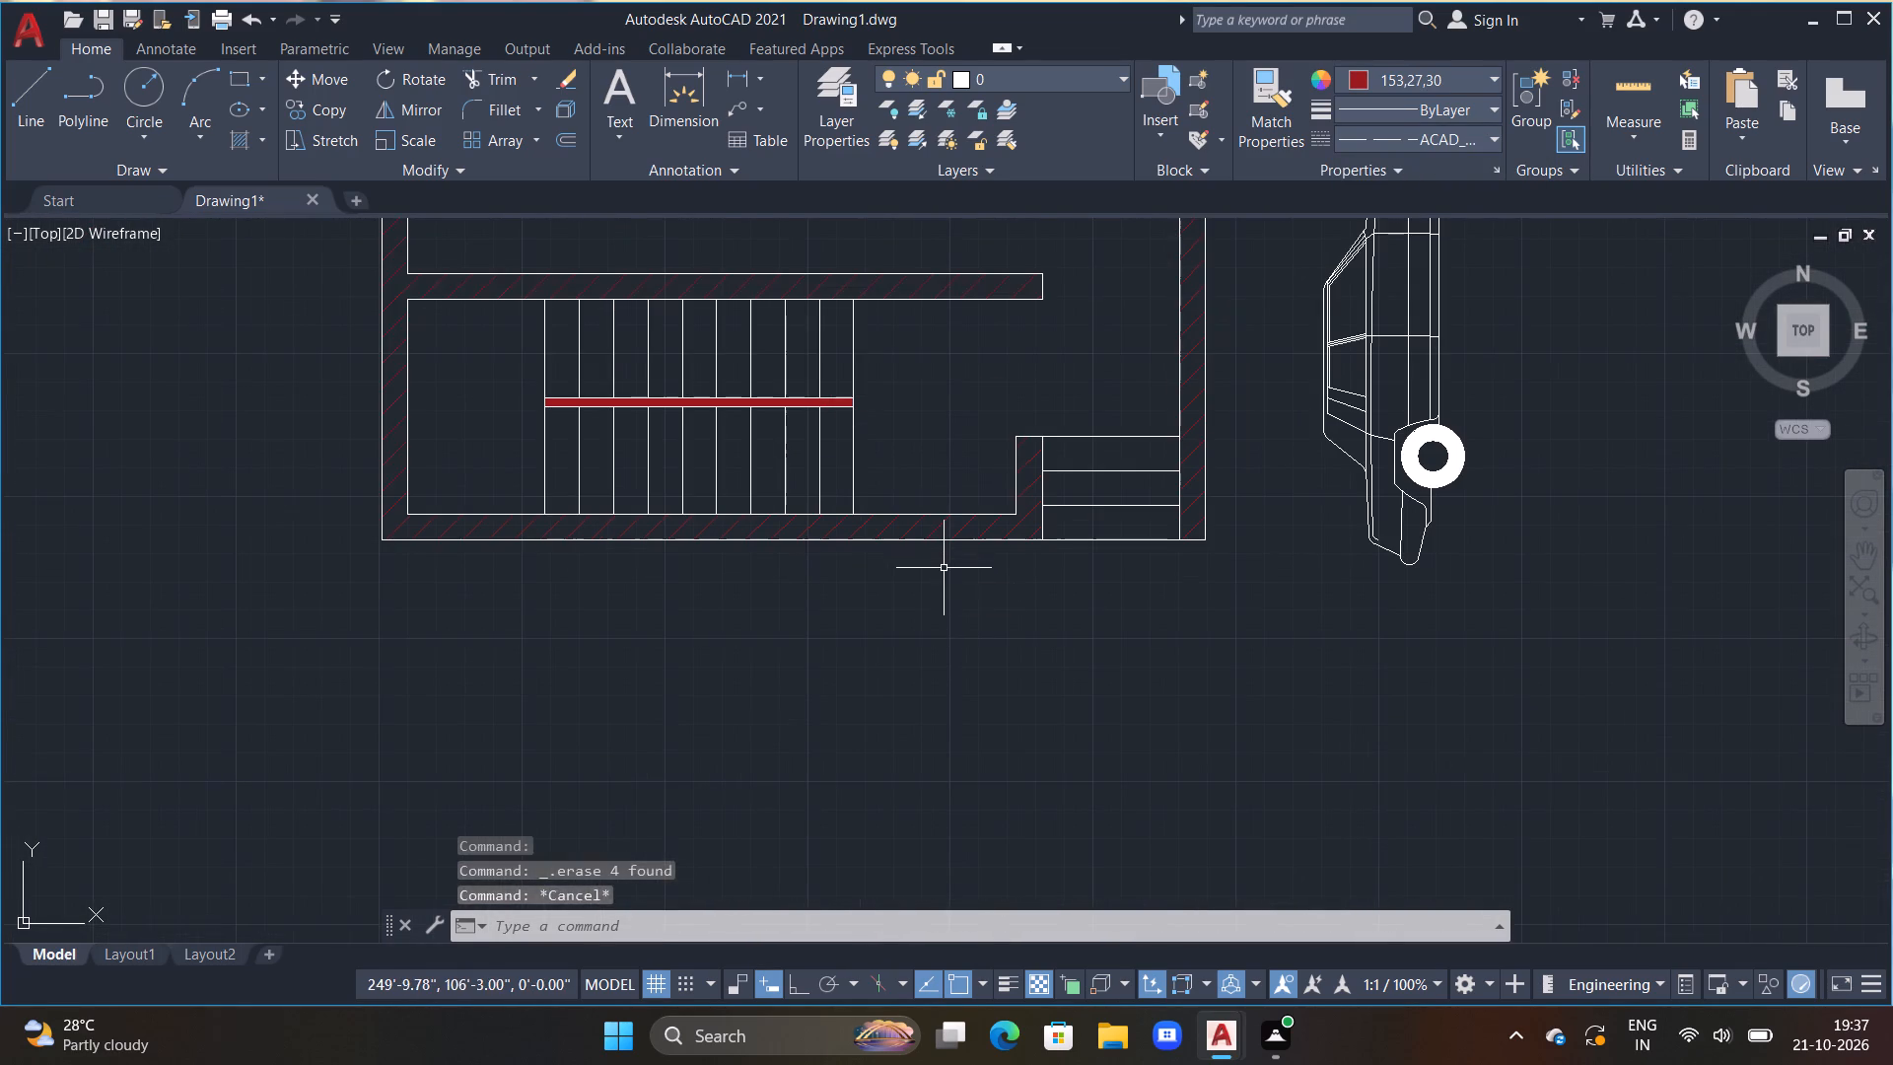
scroll(988, 531, "up", 1)
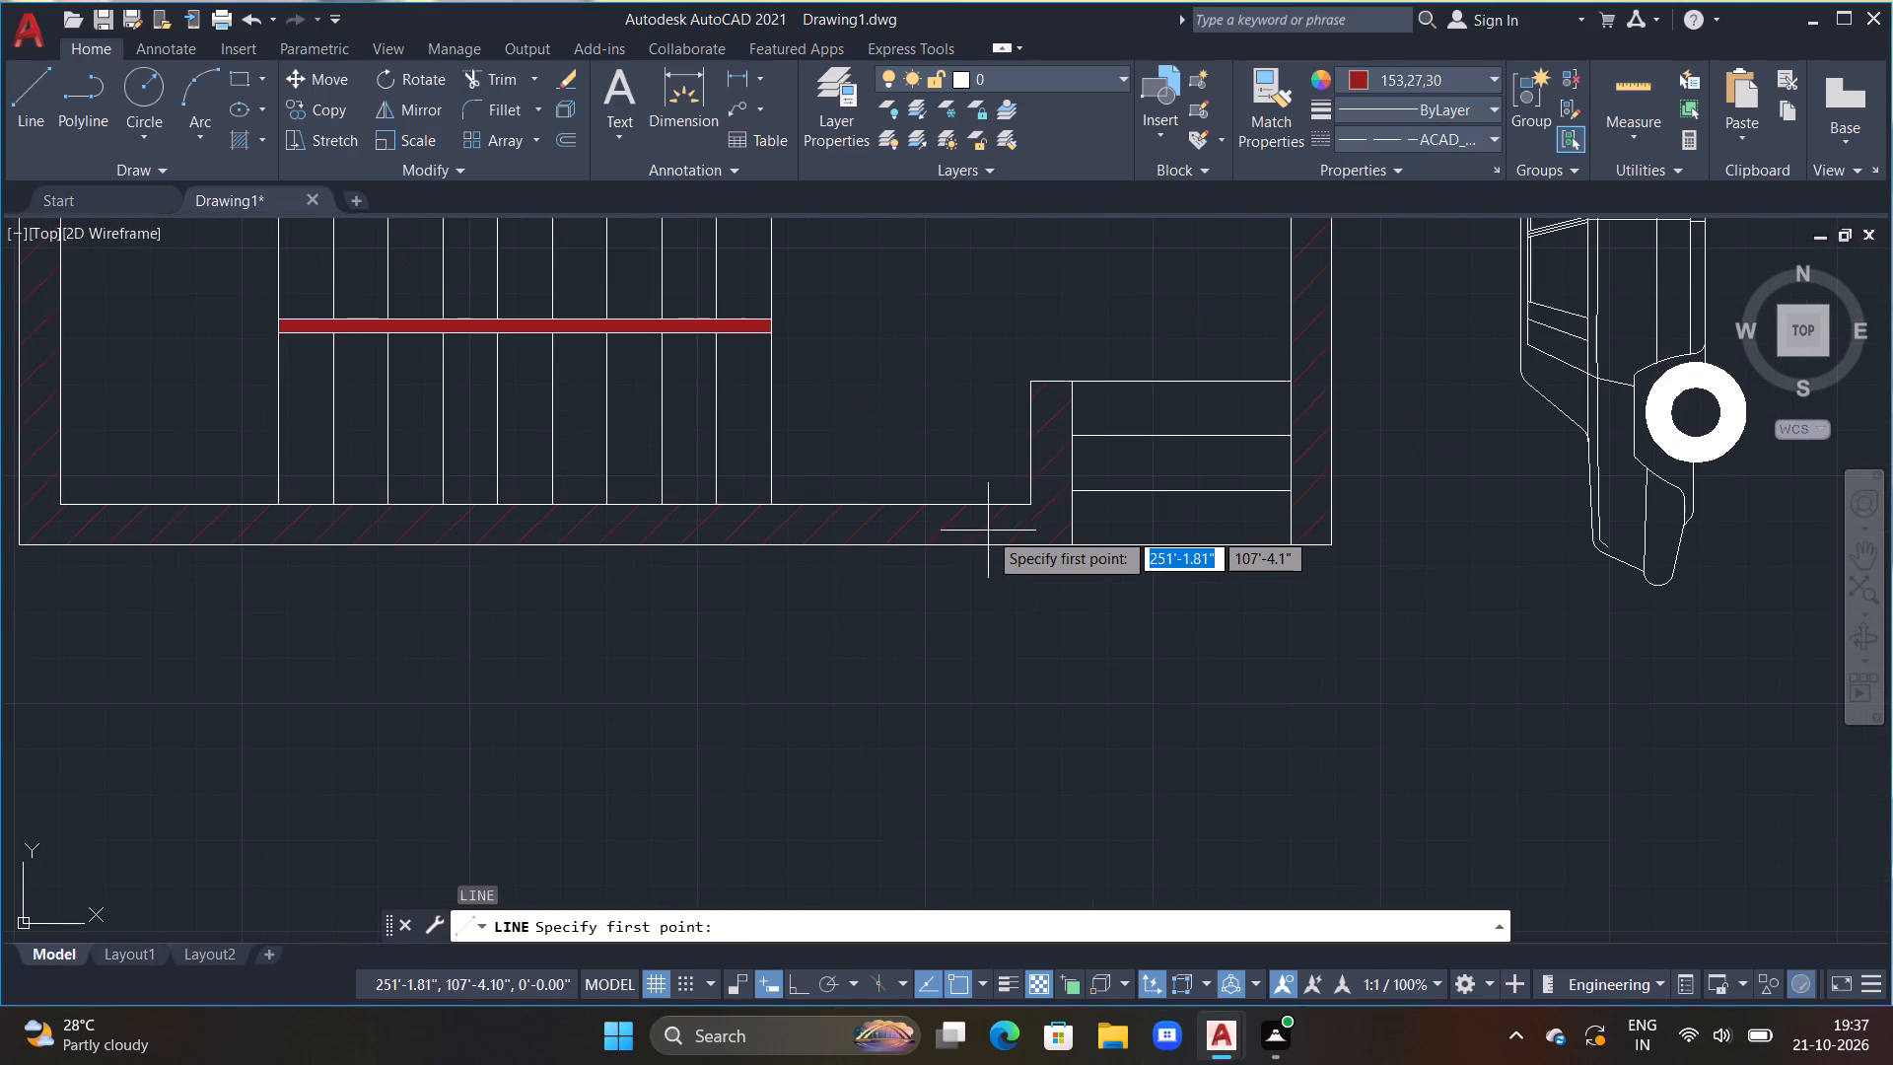
left_click(990, 531)
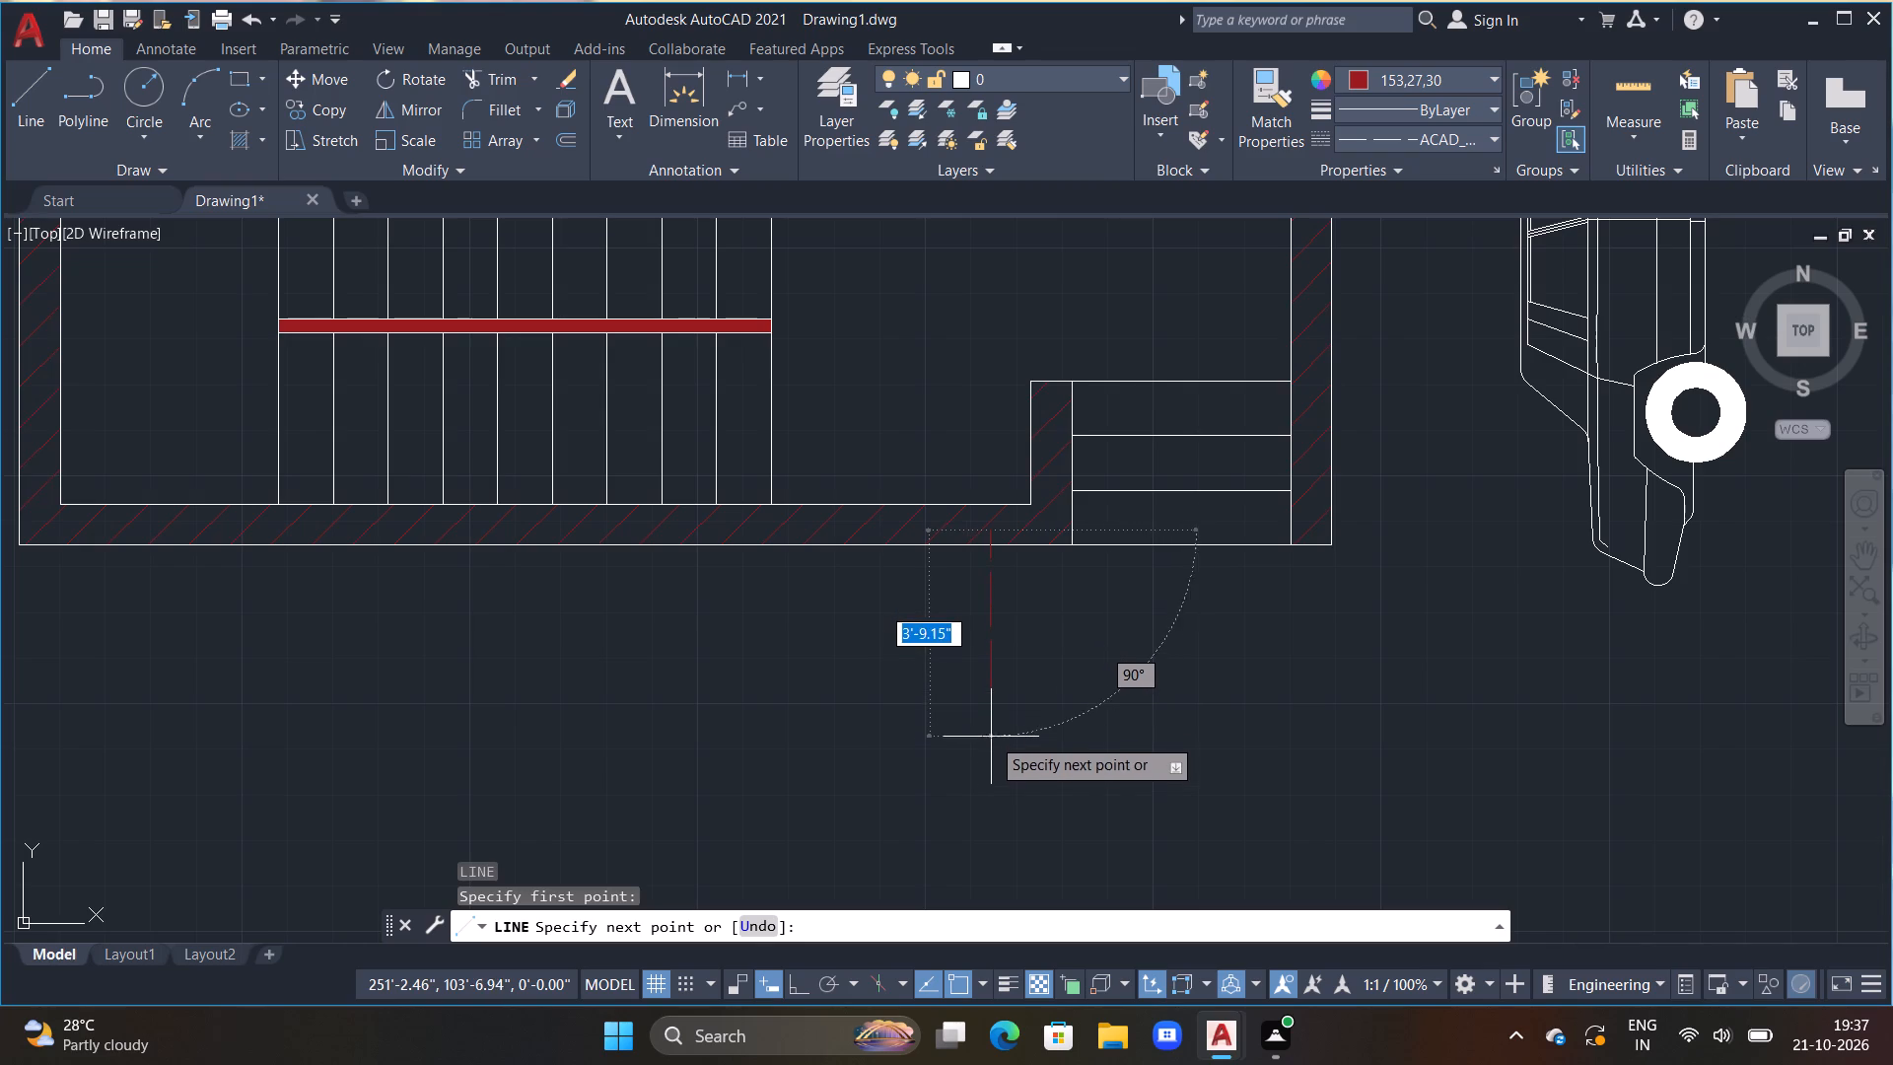
type("3'")
key("Return")
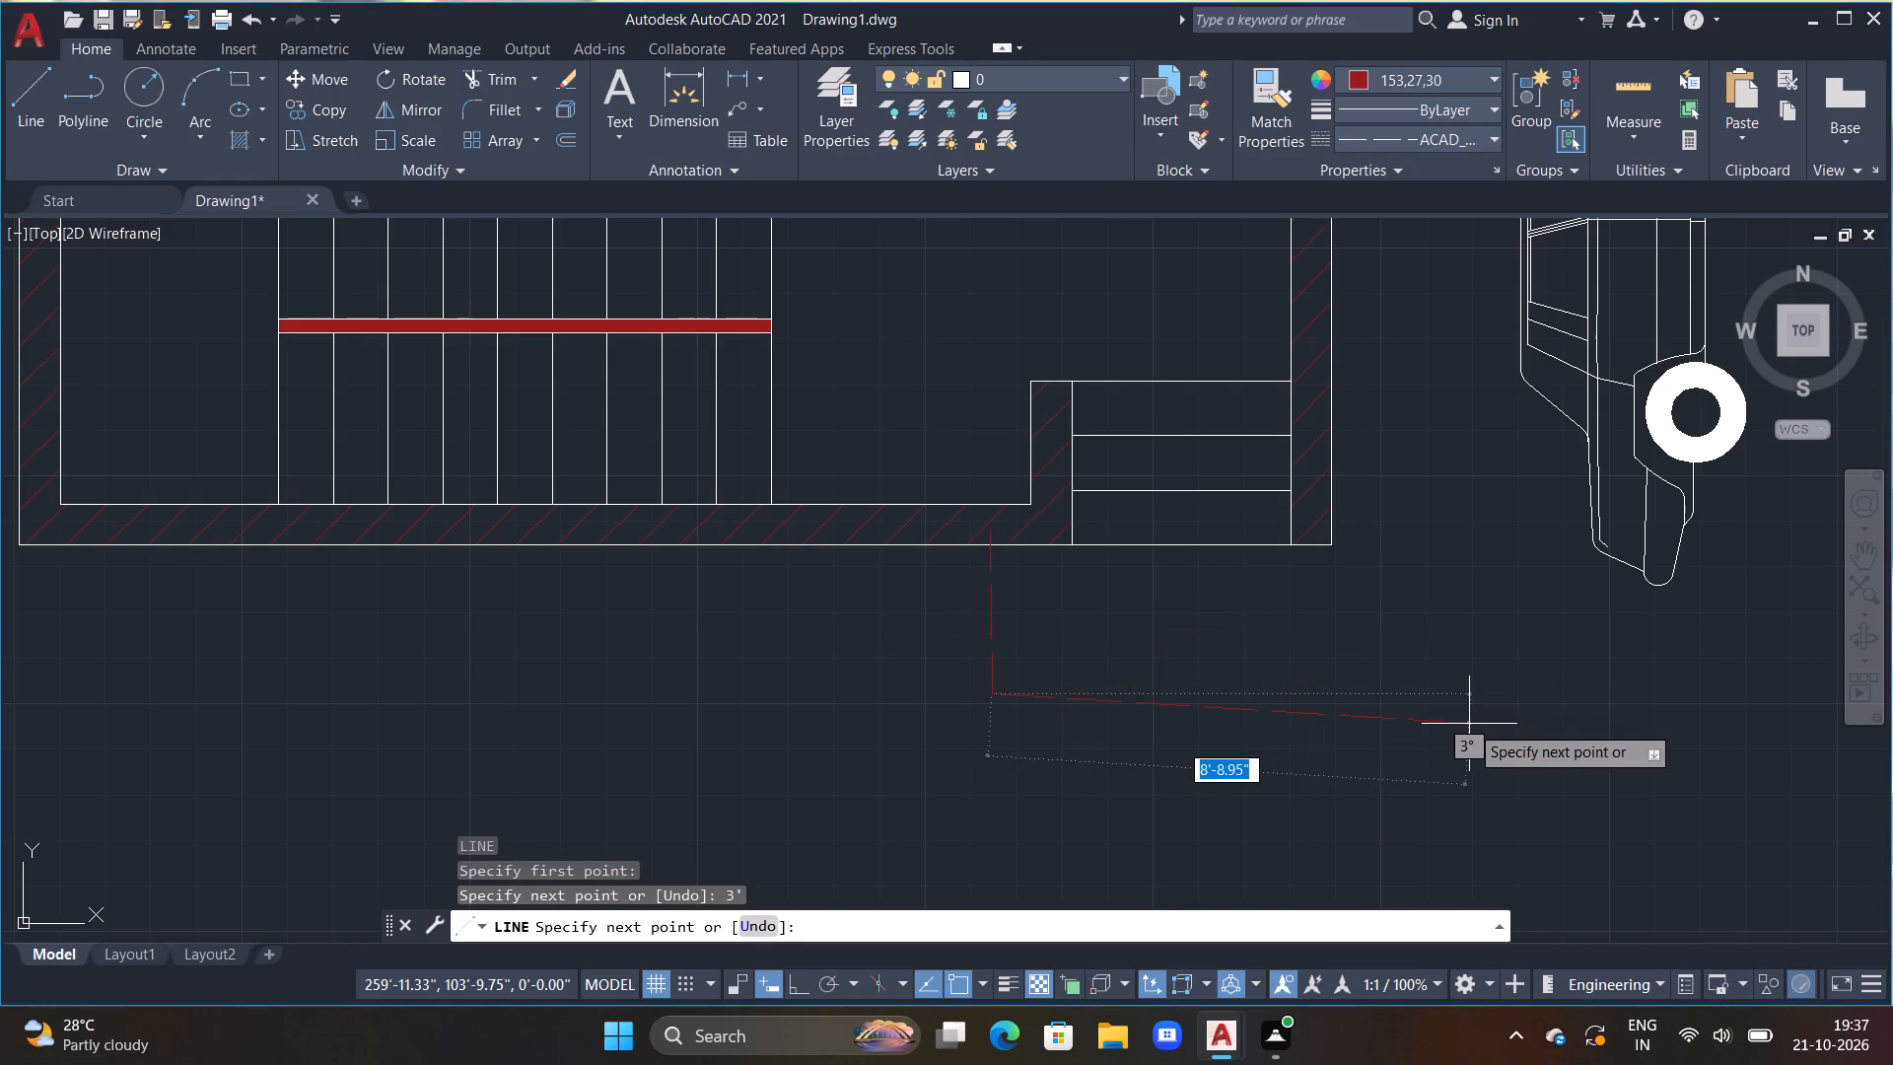
Continue the dashed outline with ortho on, about 19' east past the car, 30' north, and west into the building's eastern wall.
key("F8")
middle_click_drag(1515, 690, 1202, 862)
middle_click_drag(1540, 846, 1227, 876)
scroll(1268, 834, "down", 2)
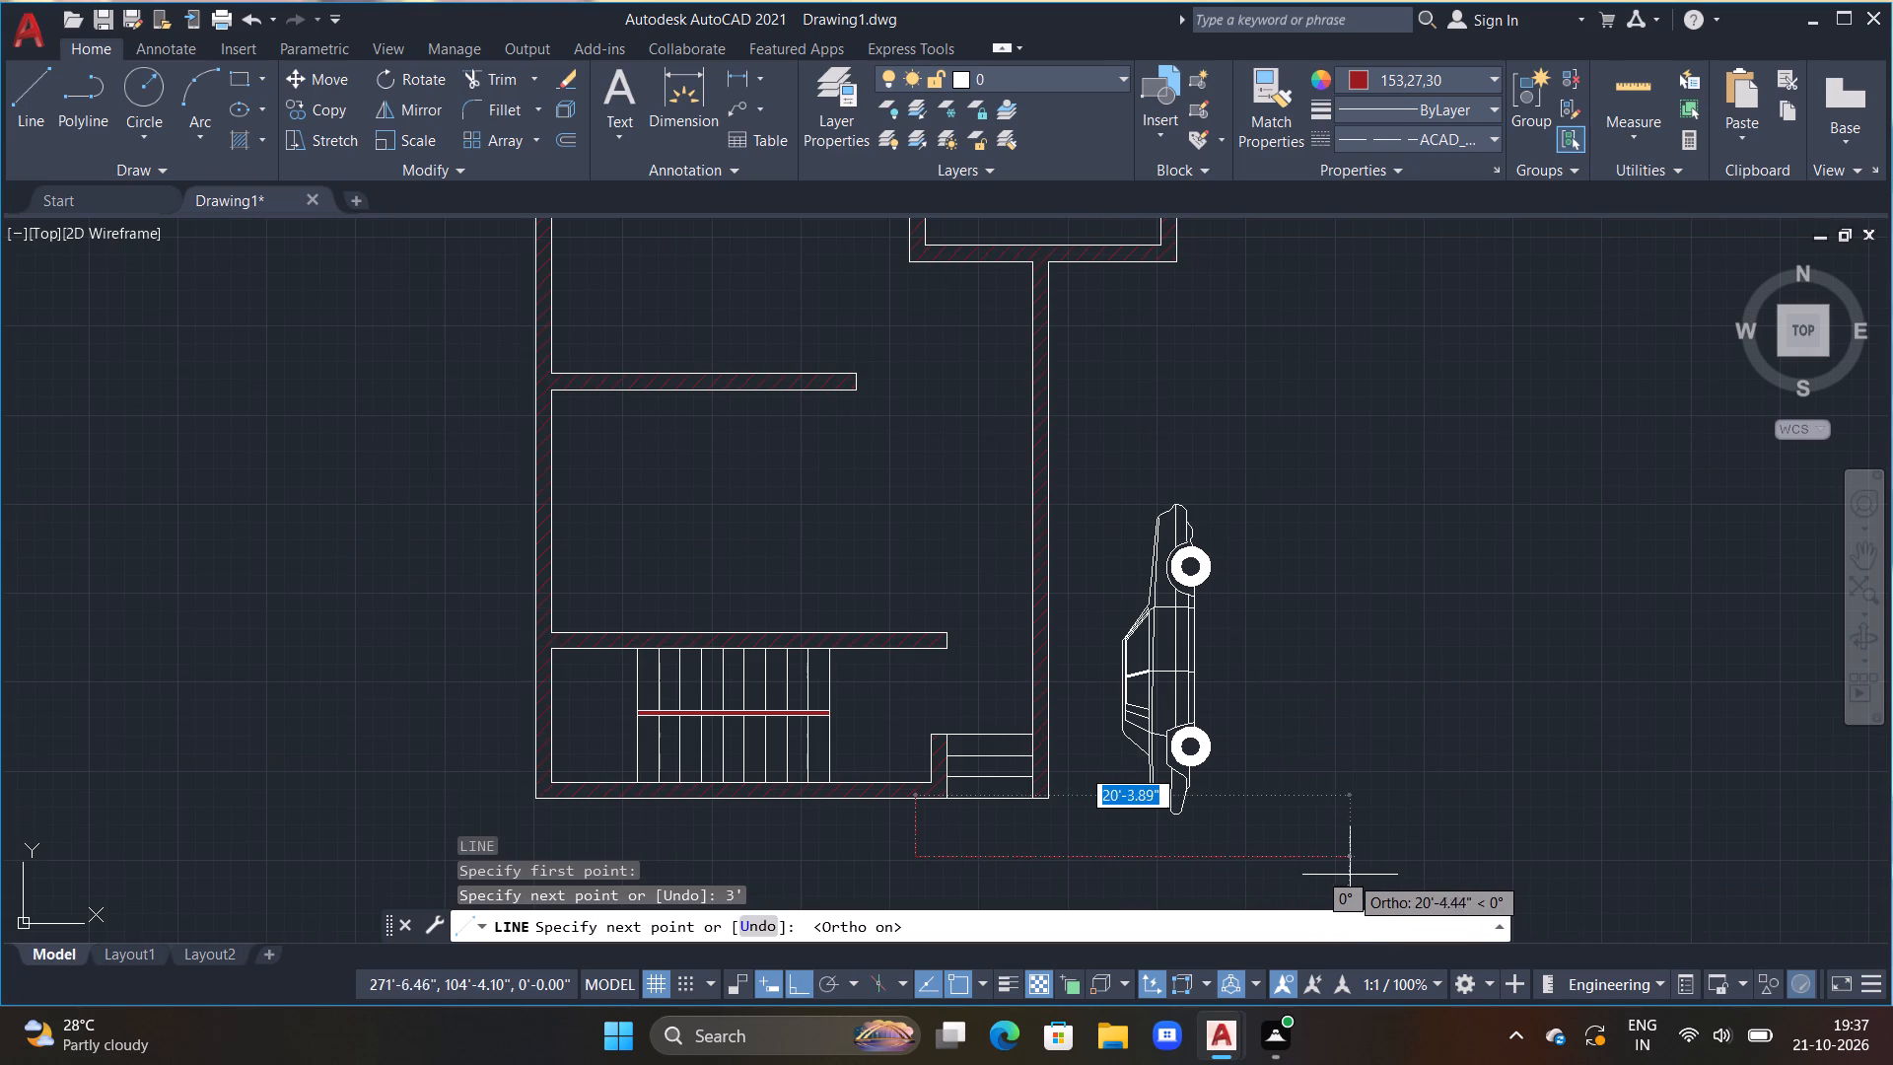
left_click_drag(1329, 867, 1321, 835)
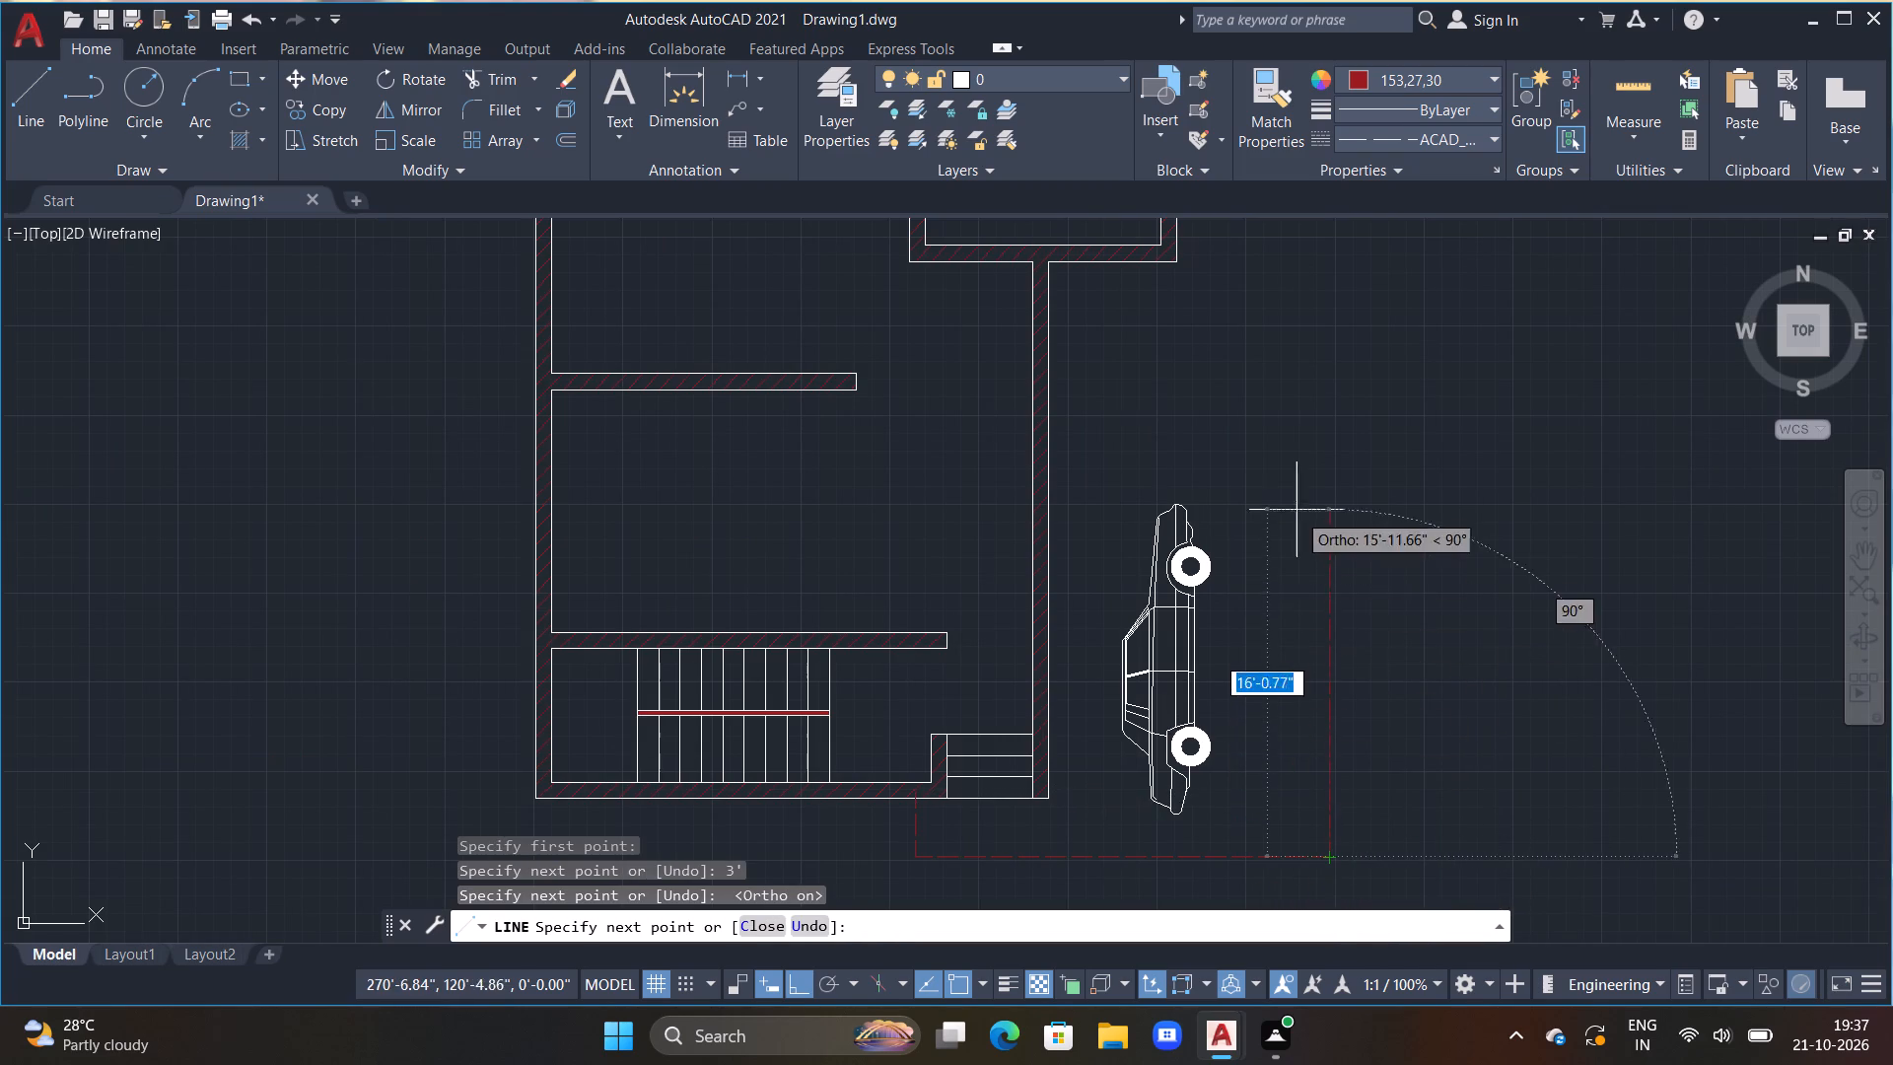
middle_click_drag(1324, 414, 1339, 630)
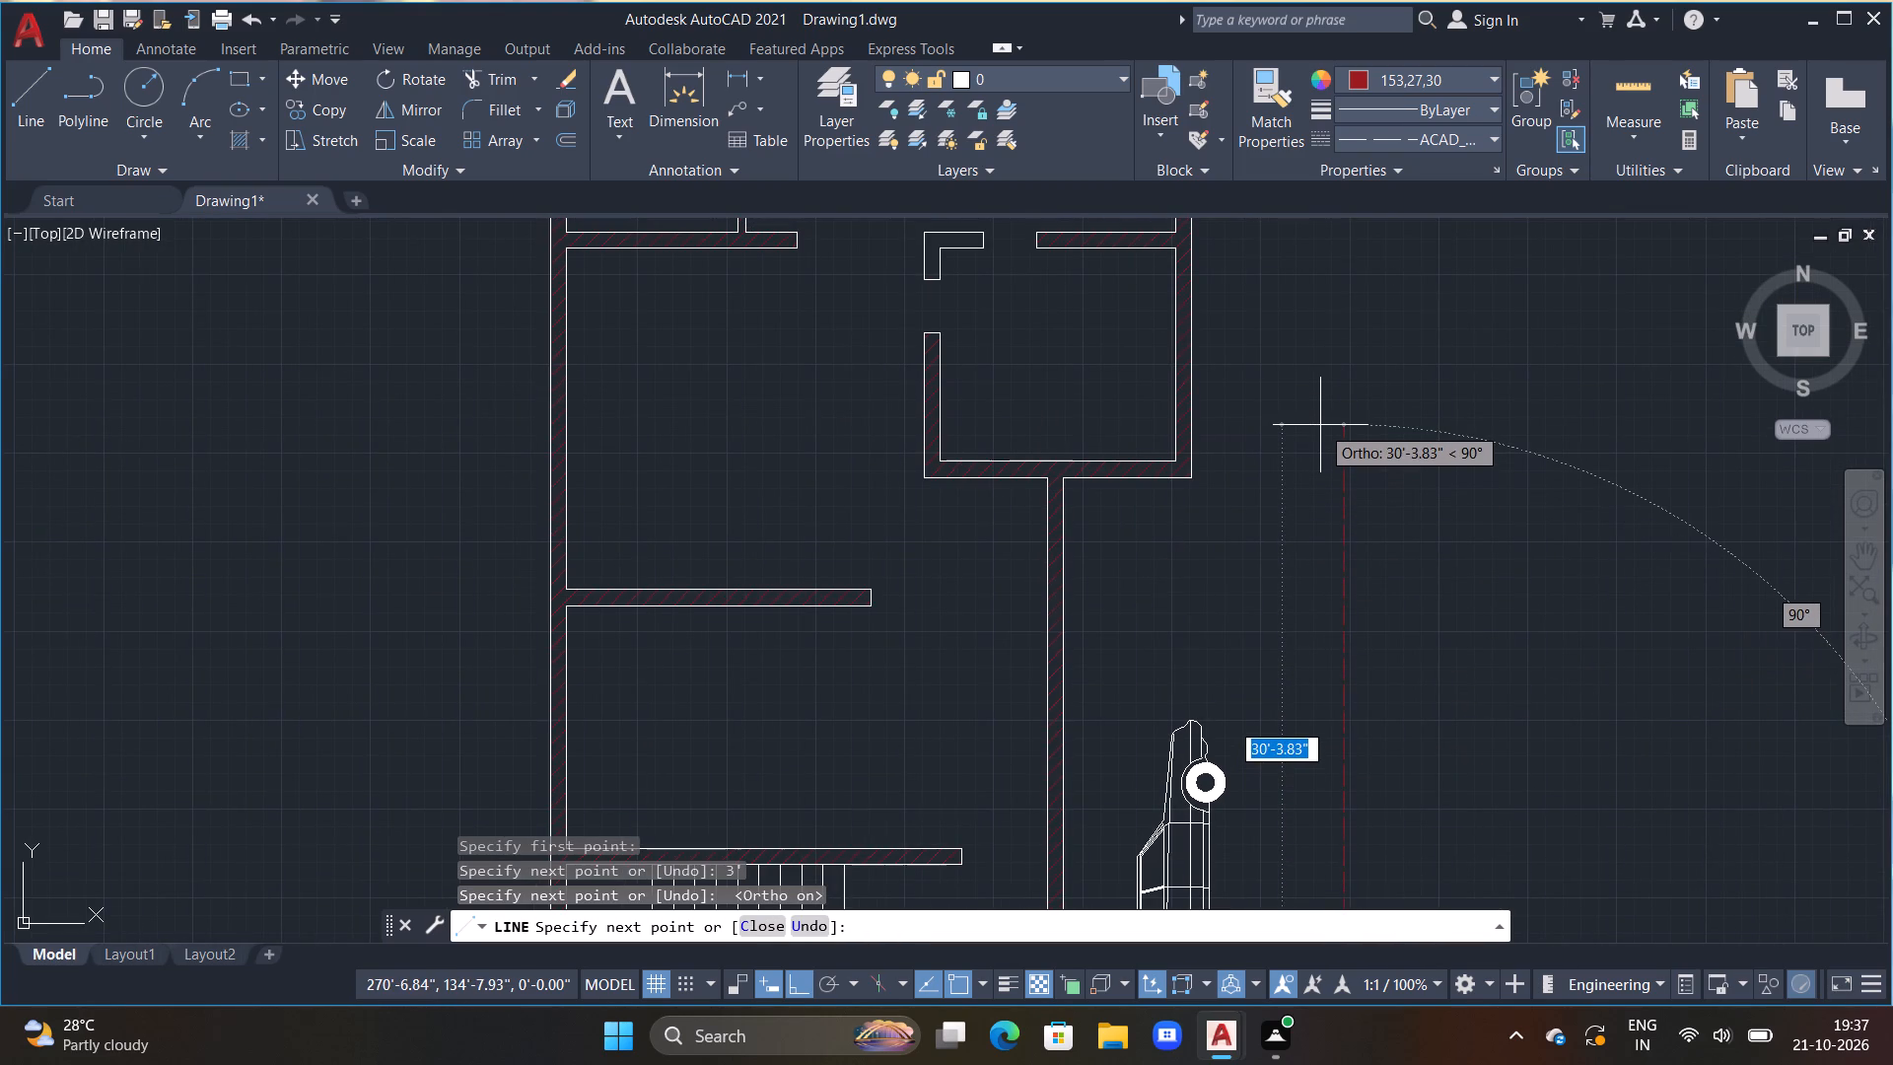
scroll(1320, 425, "up", 2)
left_click(1328, 451)
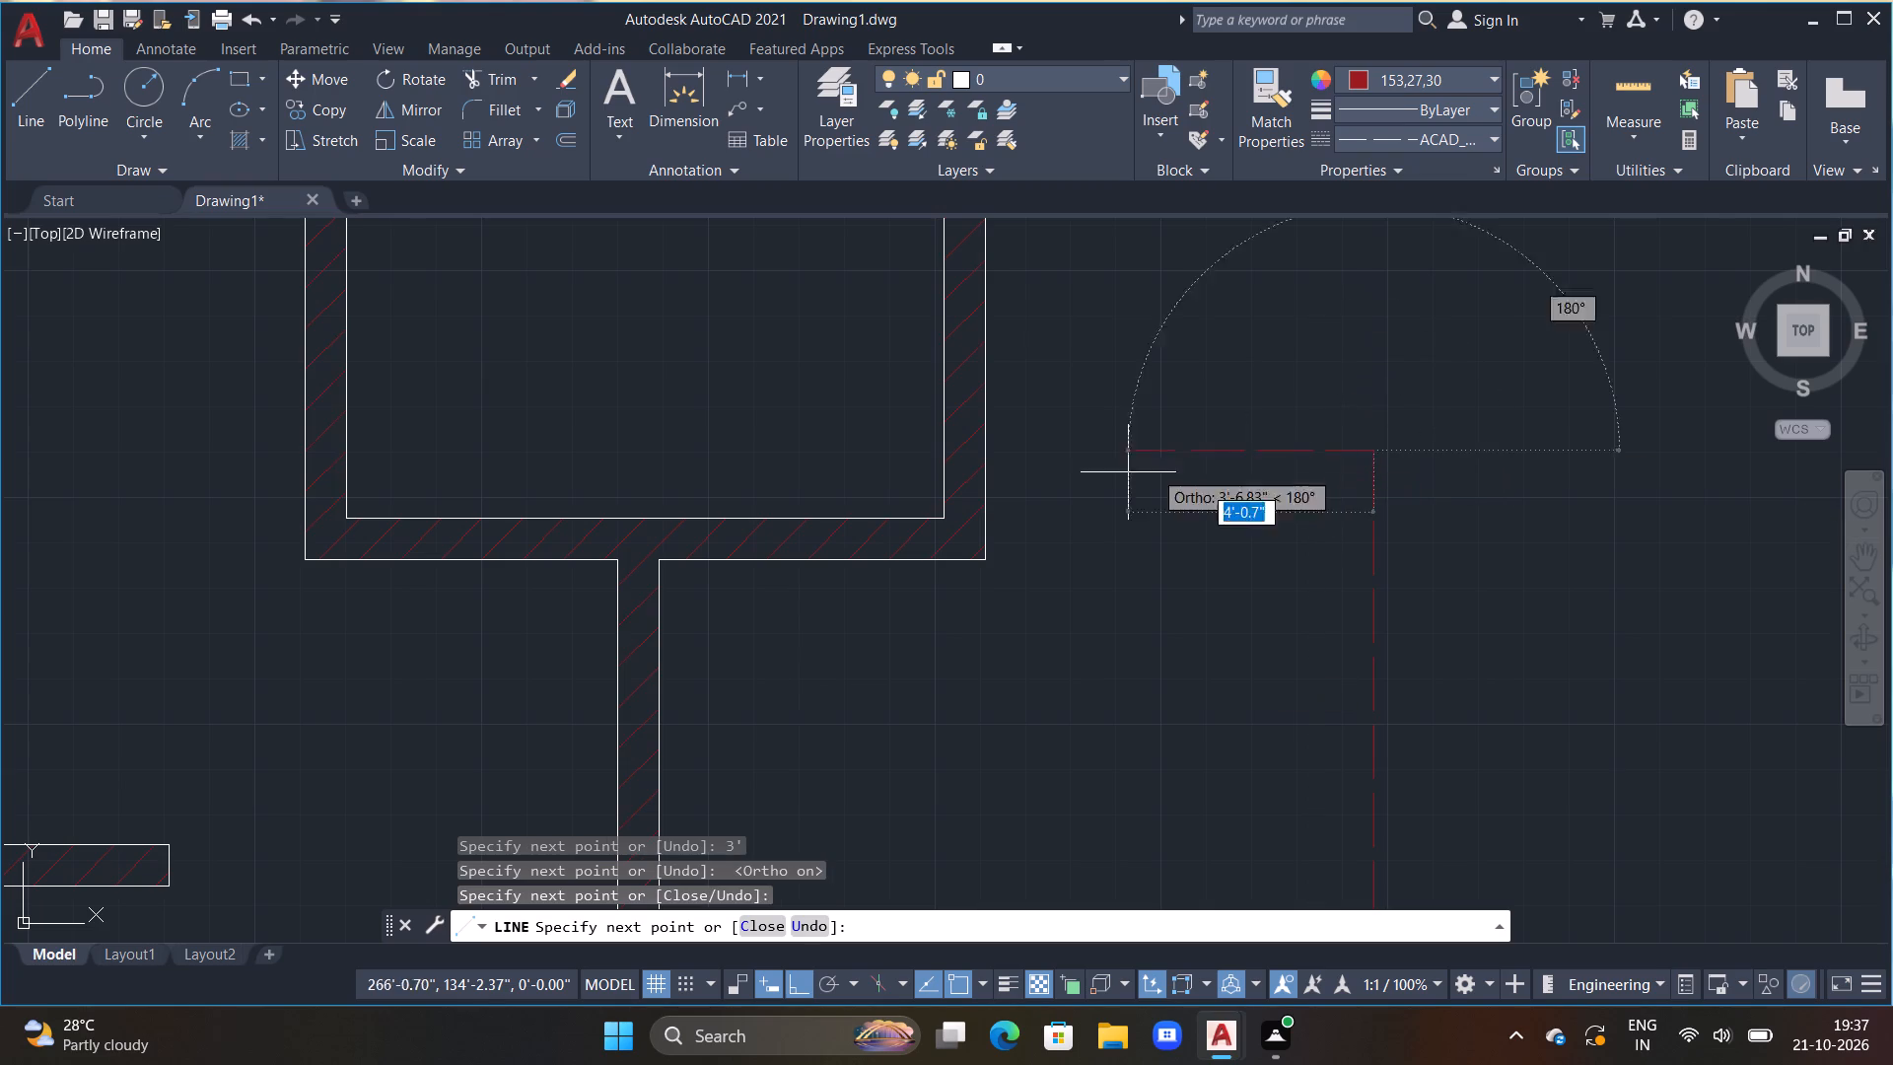
left_click(973, 454)
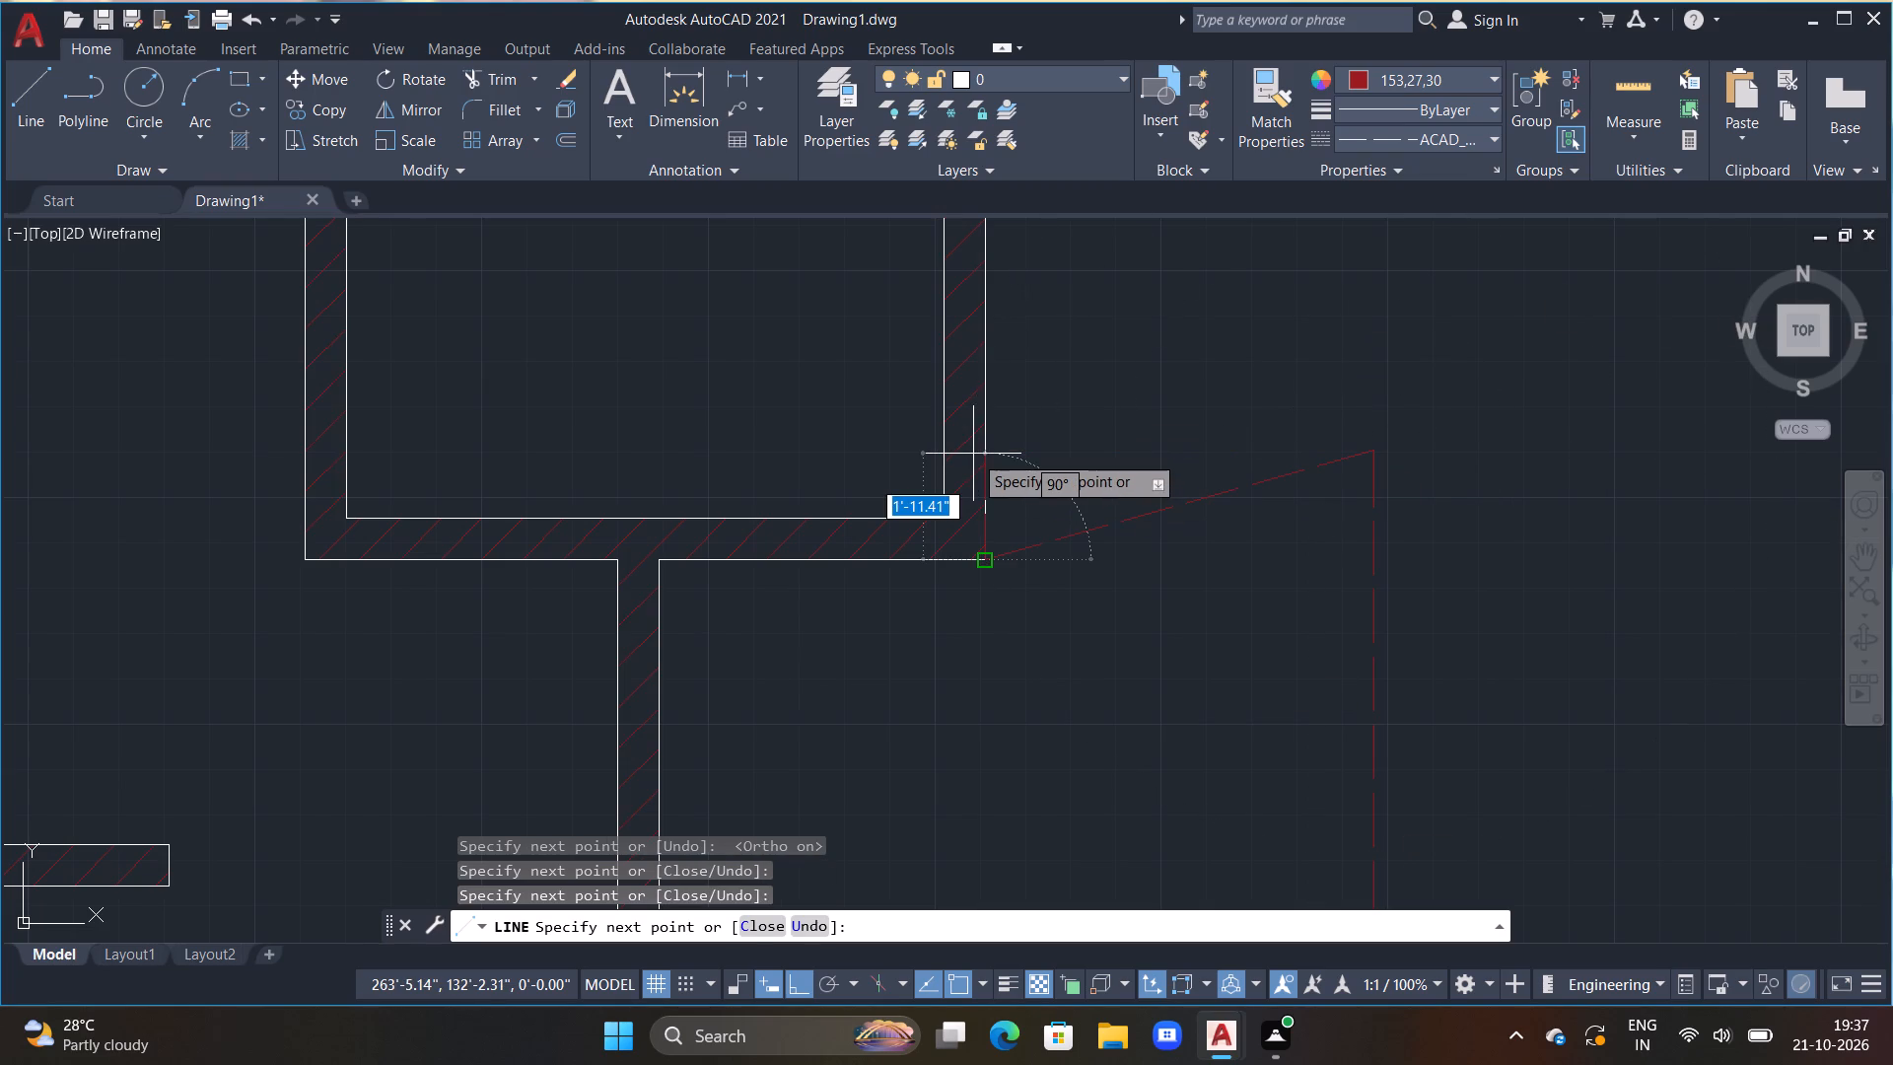
key("ctrl+z")
scroll(968, 454, "up", 2)
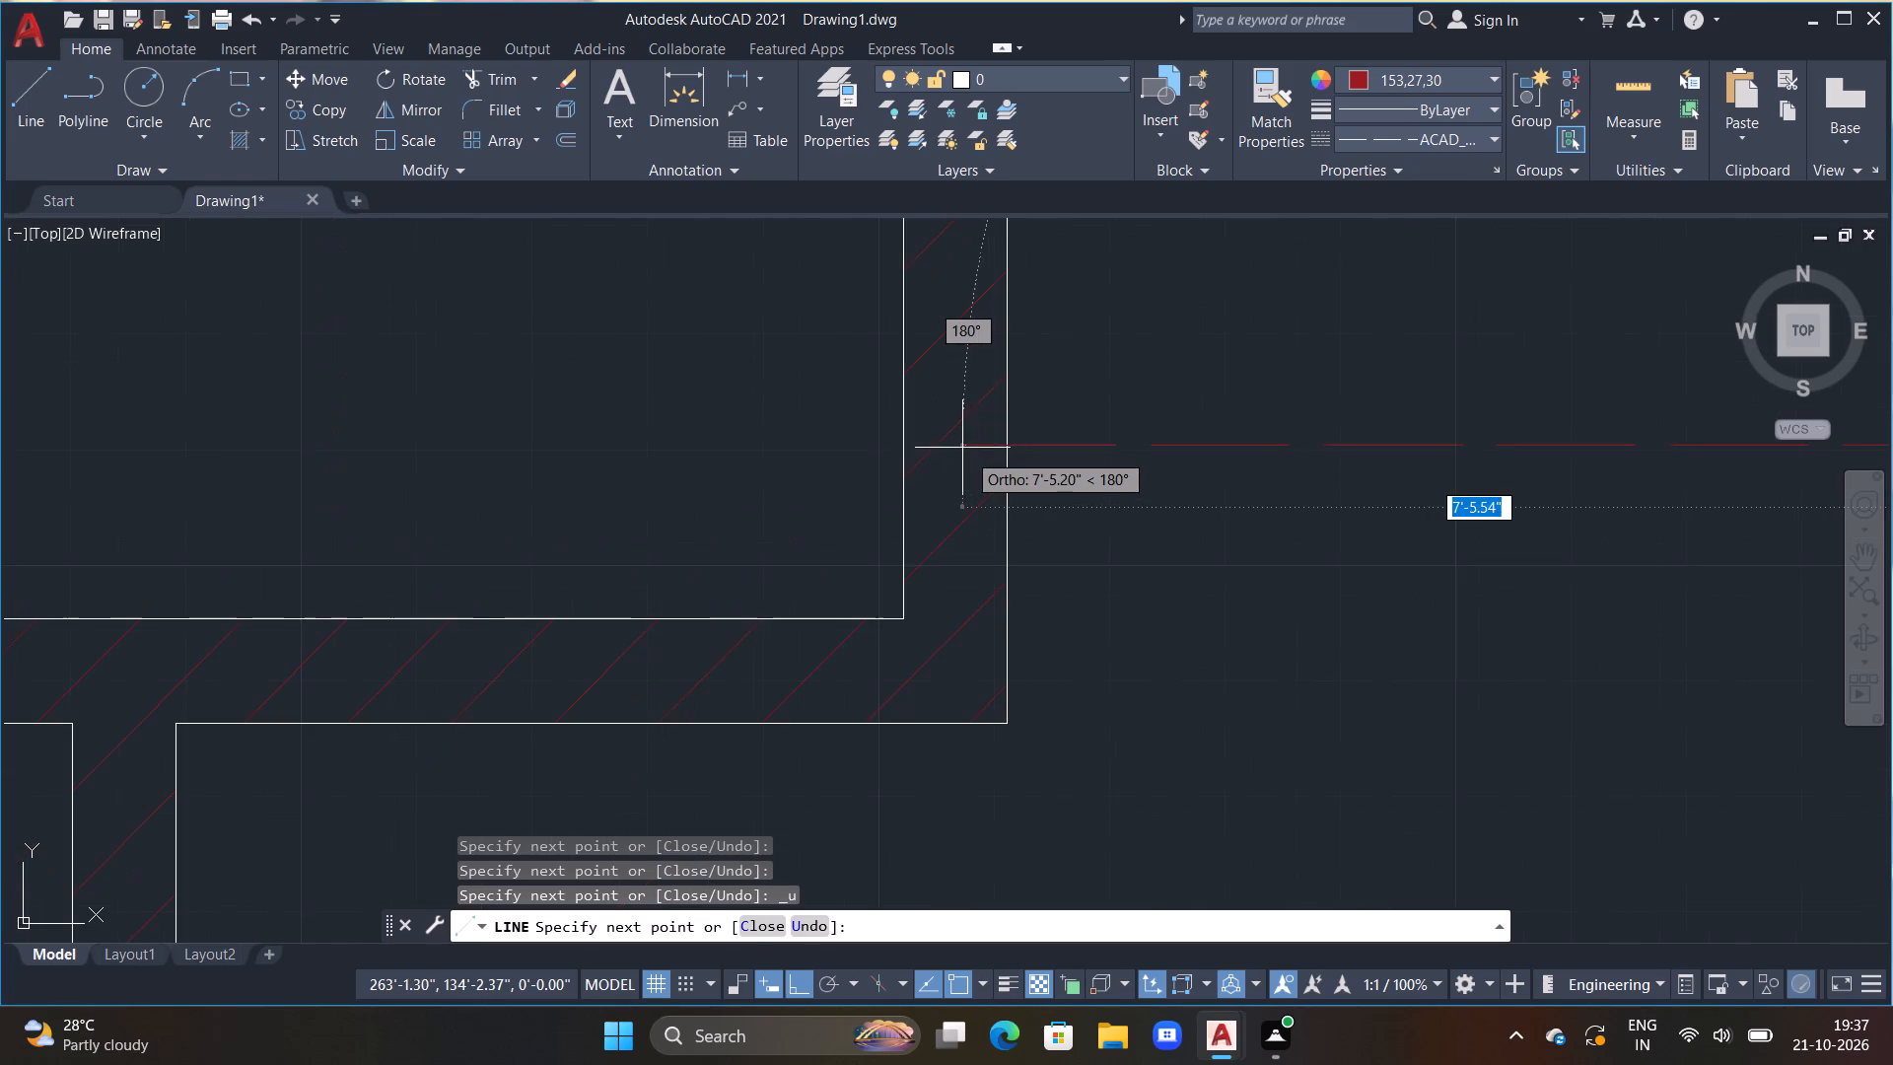
scroll(961, 448, "up", 1)
left_click(961, 449)
key("Escape")
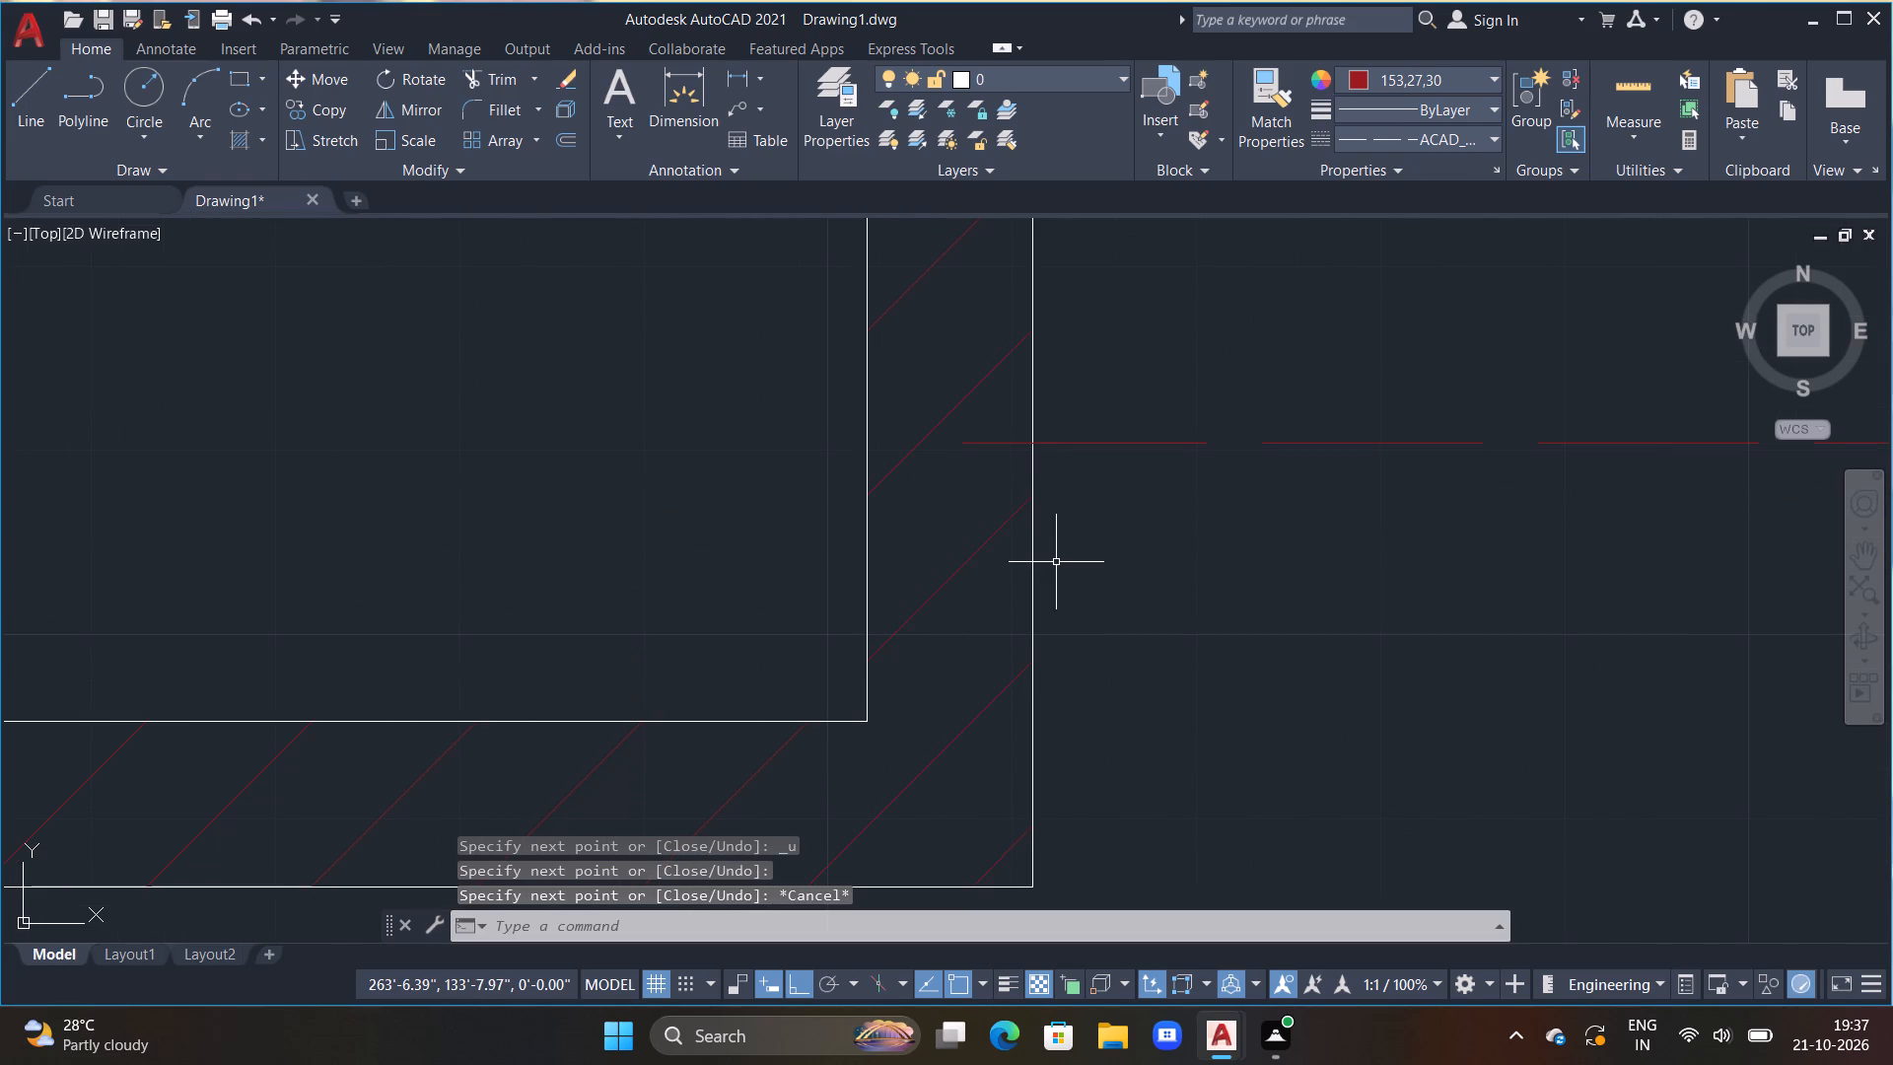
Trim the end of the dashed line that runs inside the hatched eastern wall.
type("TR")
key("space")
left_click(1006, 447)
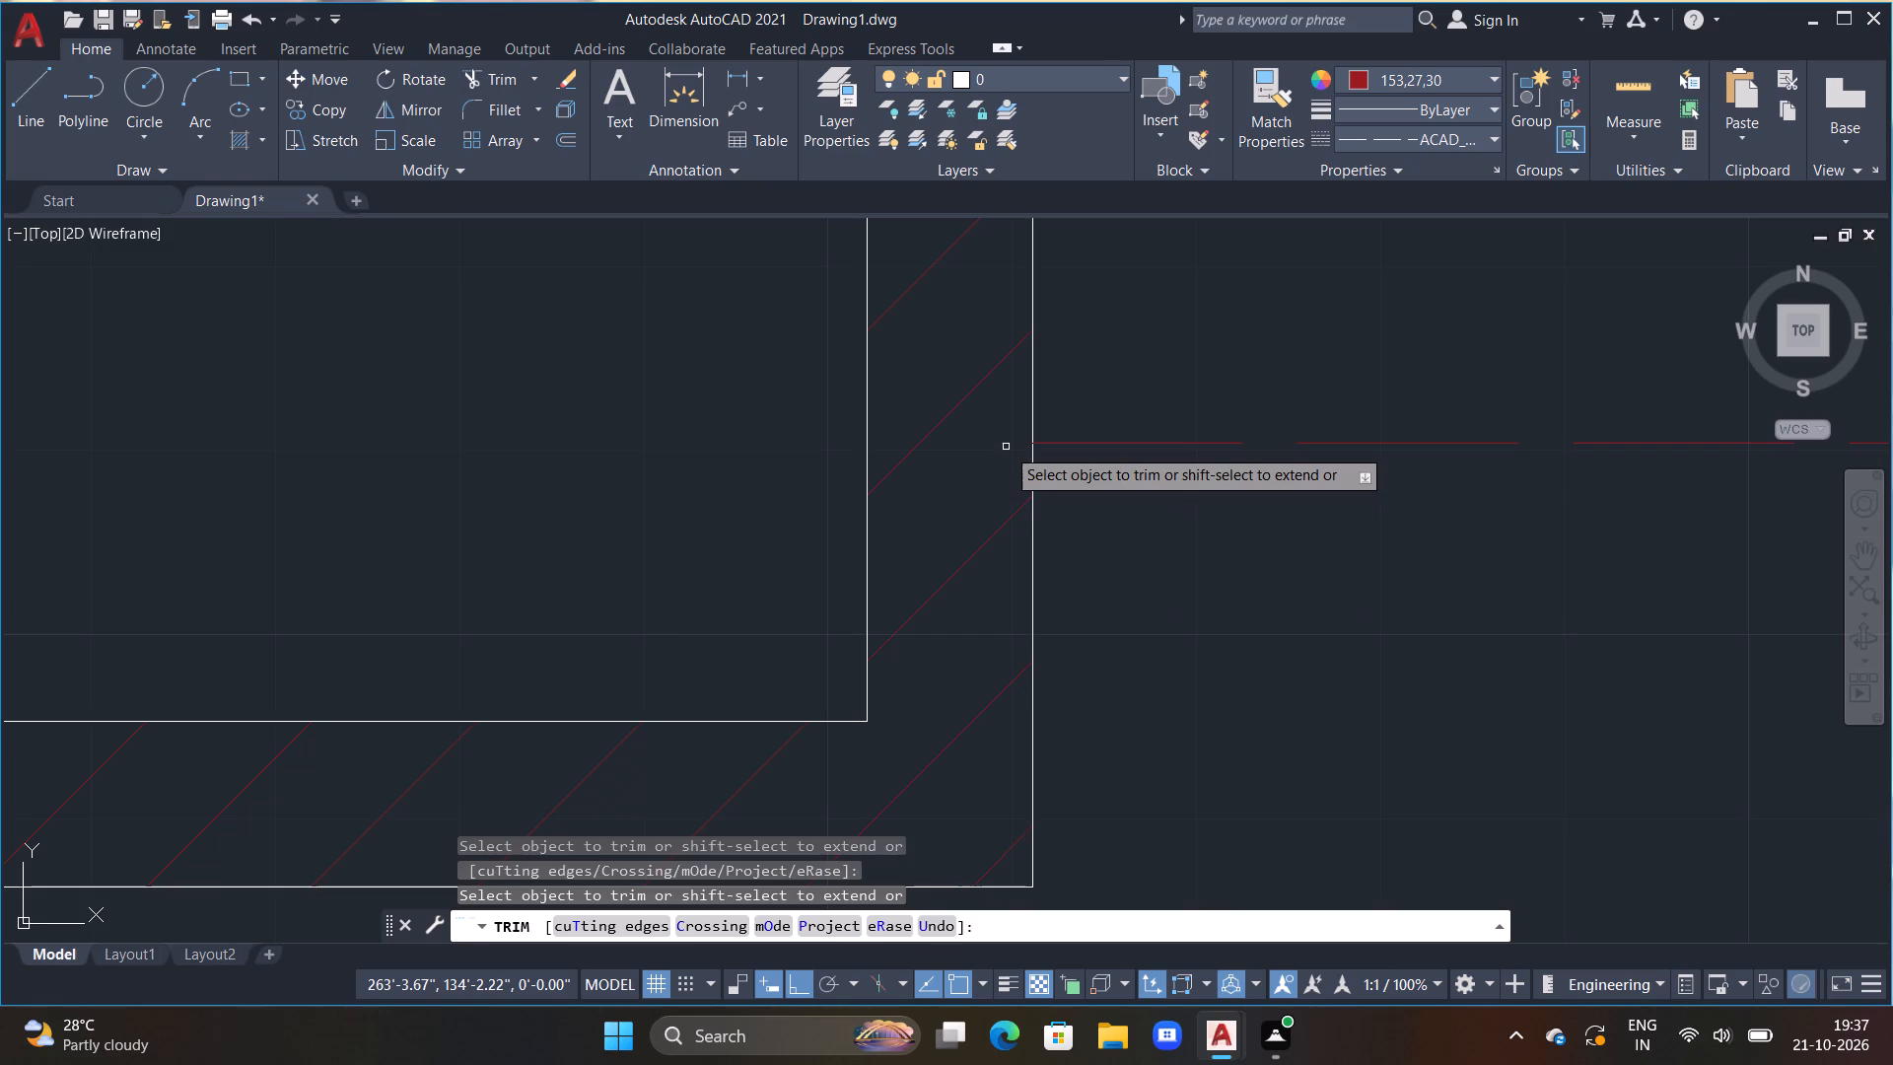
scroll(1317, 558, "down", 3)
scroll(1420, 739, "down", 2)
middle_click_drag(1408, 748, 1261, 558)
key("Escape")
key("Escape")
Examine the plan from the new dashed parking outline and the staircase up to the northern bedrooms.
middle_click_drag(1227, 742, 1228, 731)
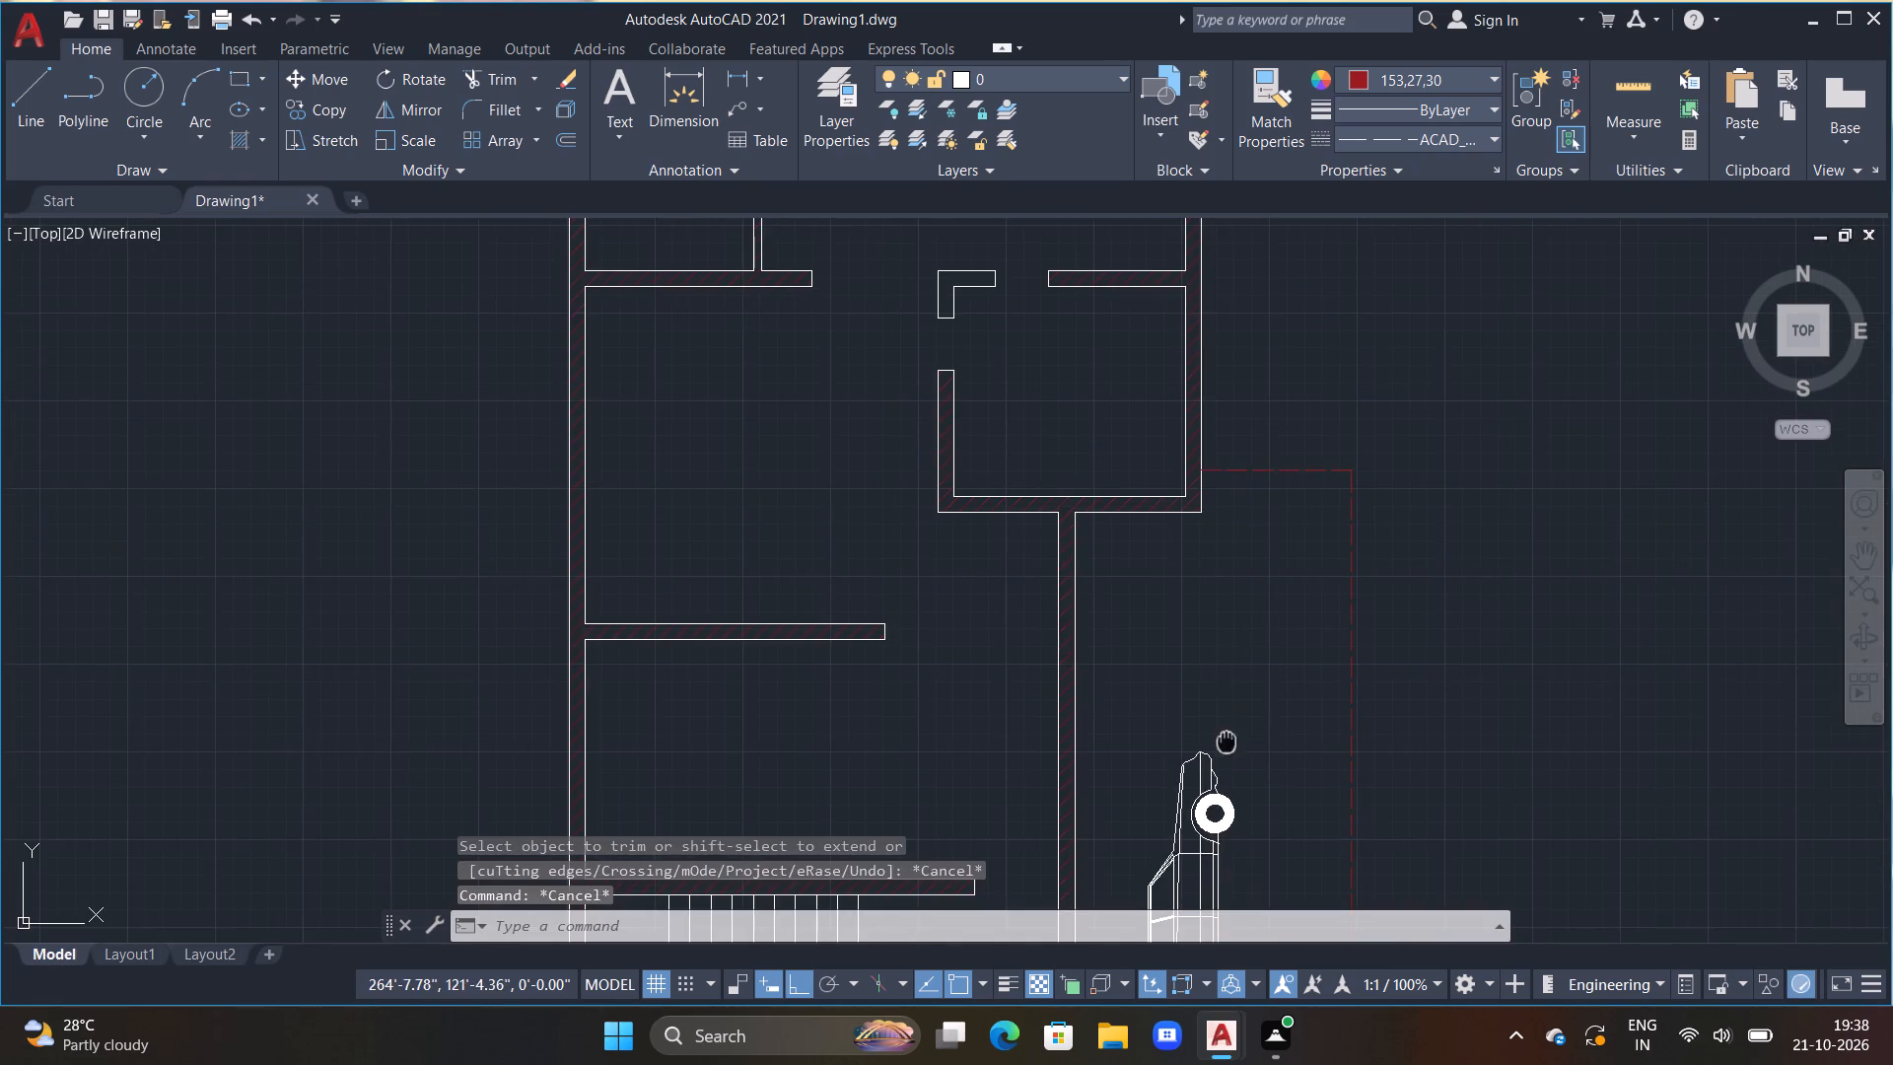
middle_click_drag(1228, 731, 1206, 570)
key("Escape")
key("Escape")
scroll(1223, 809, "down", 2)
middle_click_drag(1214, 822, 1210, 727)
key("Escape")
scroll(1163, 747, "up", 3)
key("Escape")
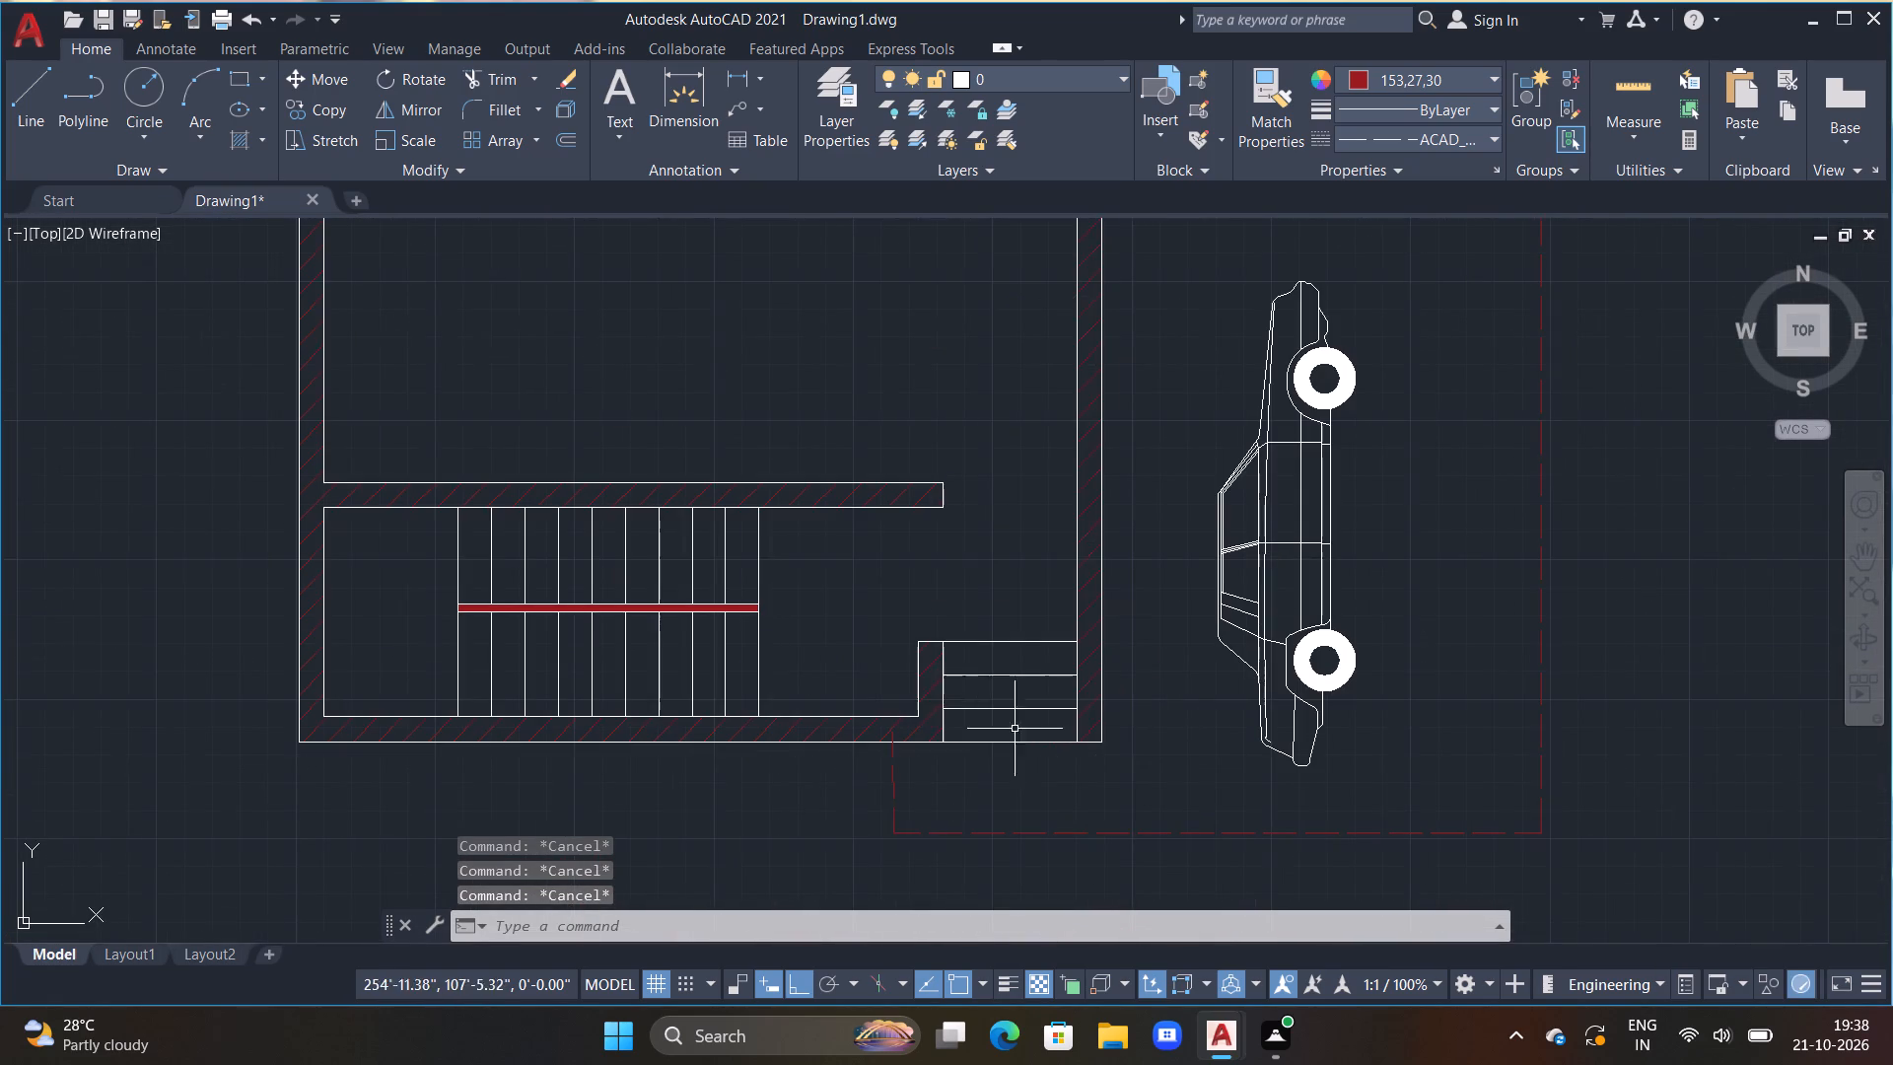
key("Escape")
key("Escape")
scroll(970, 678, "down", 2)
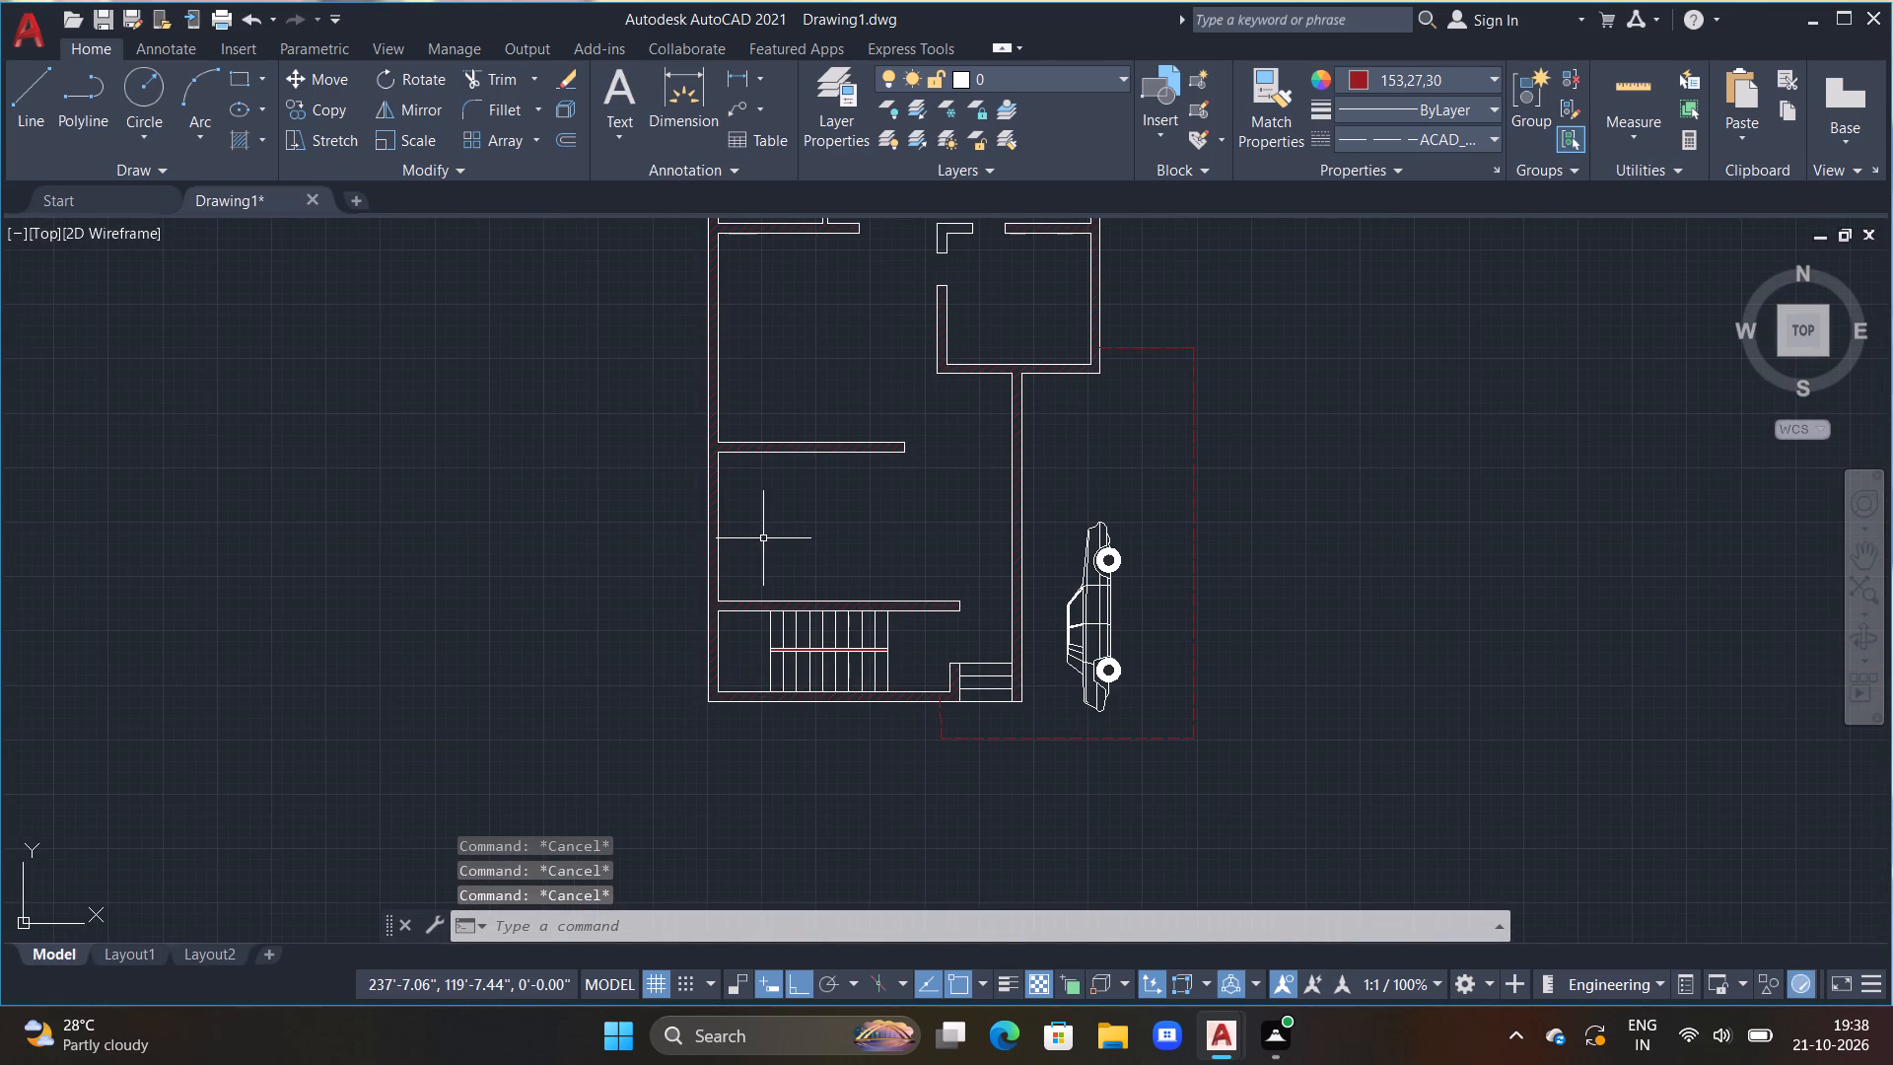
middle_click_drag(786, 576, 820, 736)
middle_click_drag(804, 582, 795, 679)
key("Escape")
key("Escape")
middle_click_drag(812, 534, 813, 538)
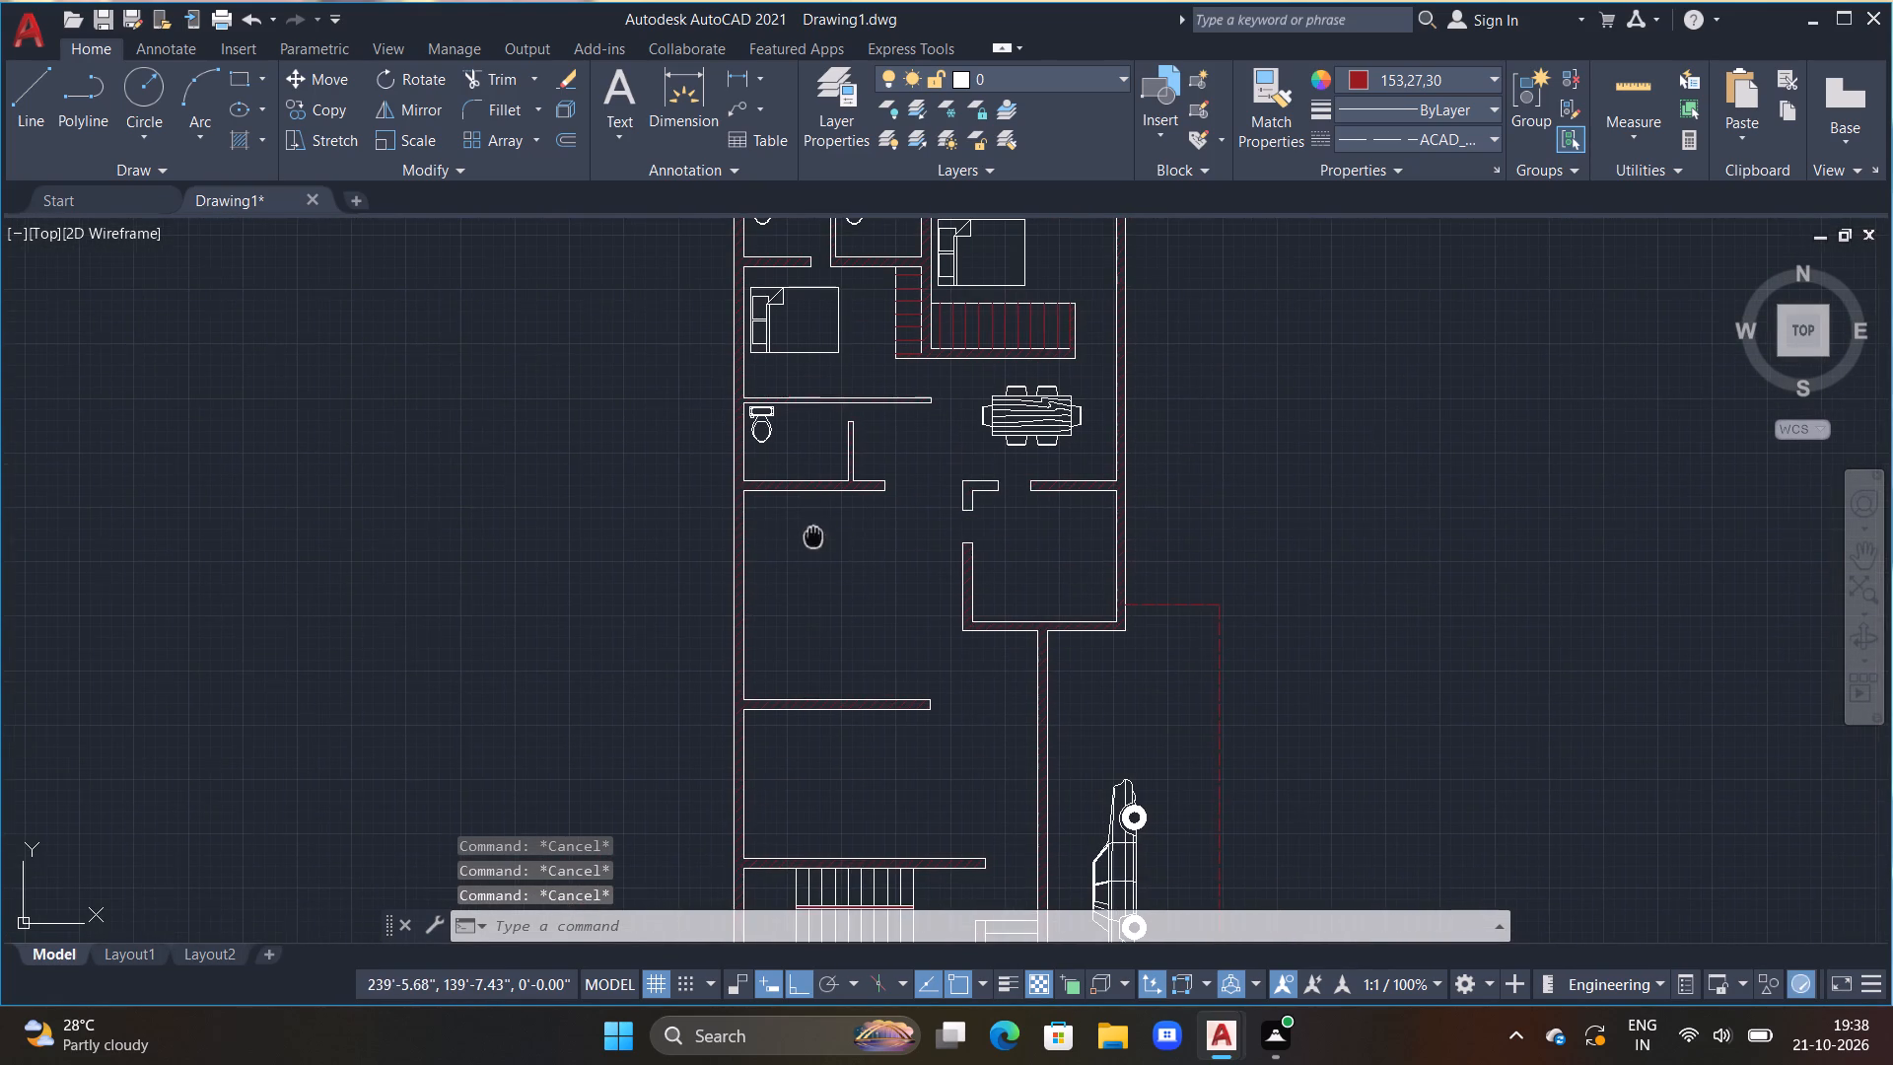
middle_click_drag(813, 538, 815, 608)
middle_click_drag(876, 638, 816, 555)
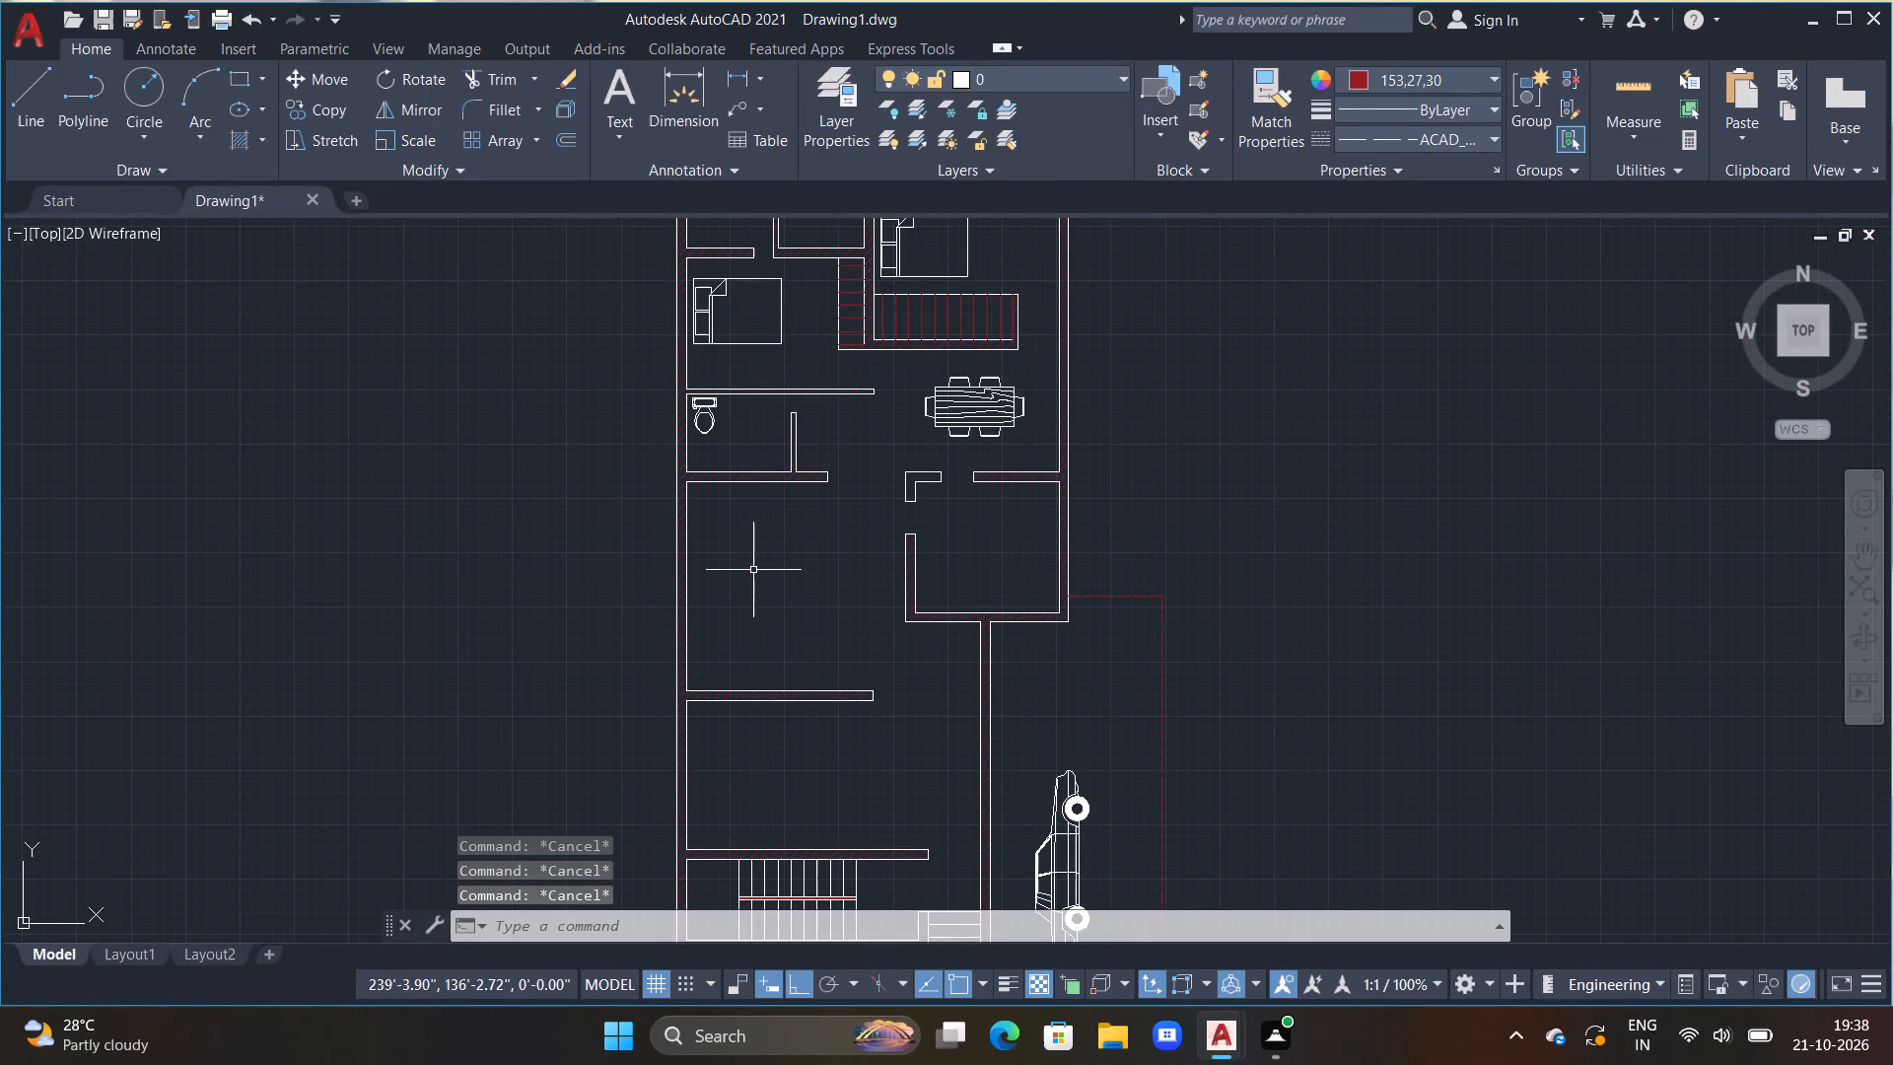
middle_click_drag(765, 586, 770, 574)
scroll(857, 538, "down", 1)
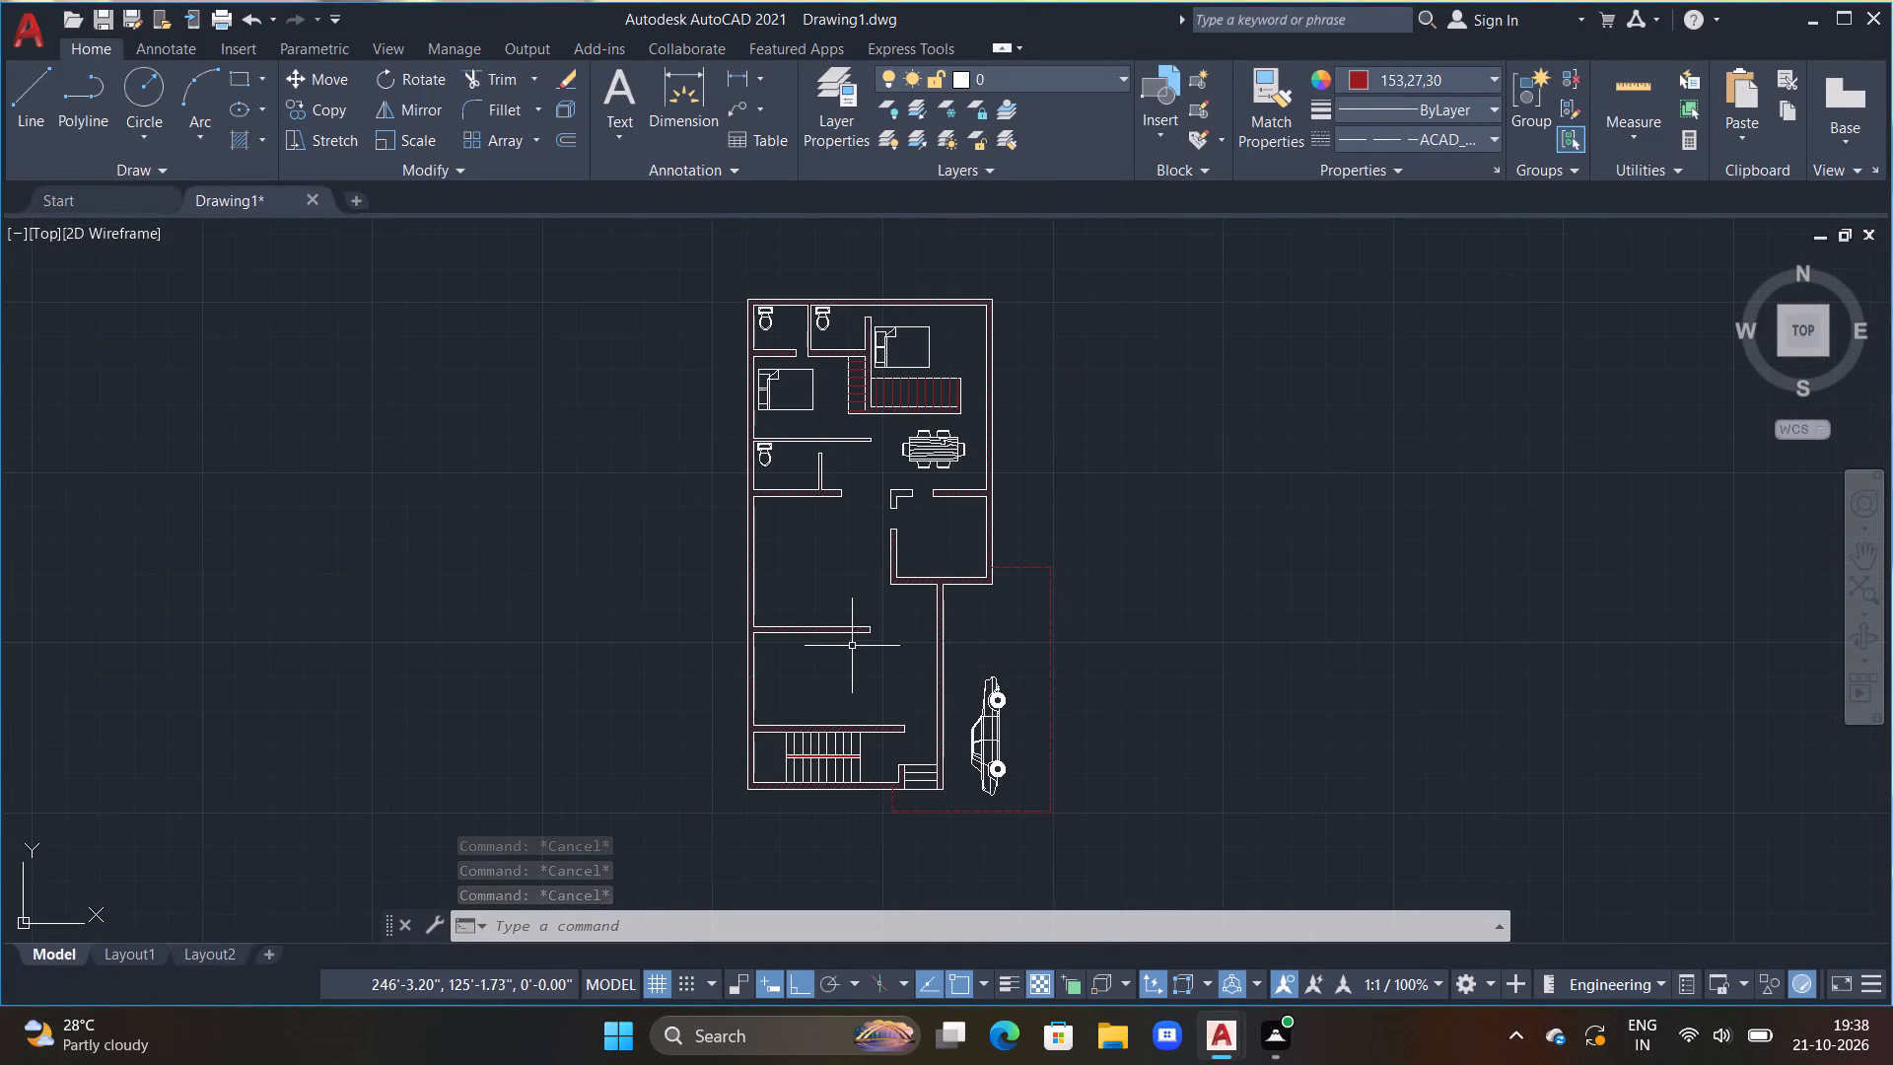
Insert the Sofa - Roundback 7 ft. block from the Home - Space Planner library at scale 1 in the empty area east of the plan.
key("ctrl+2")
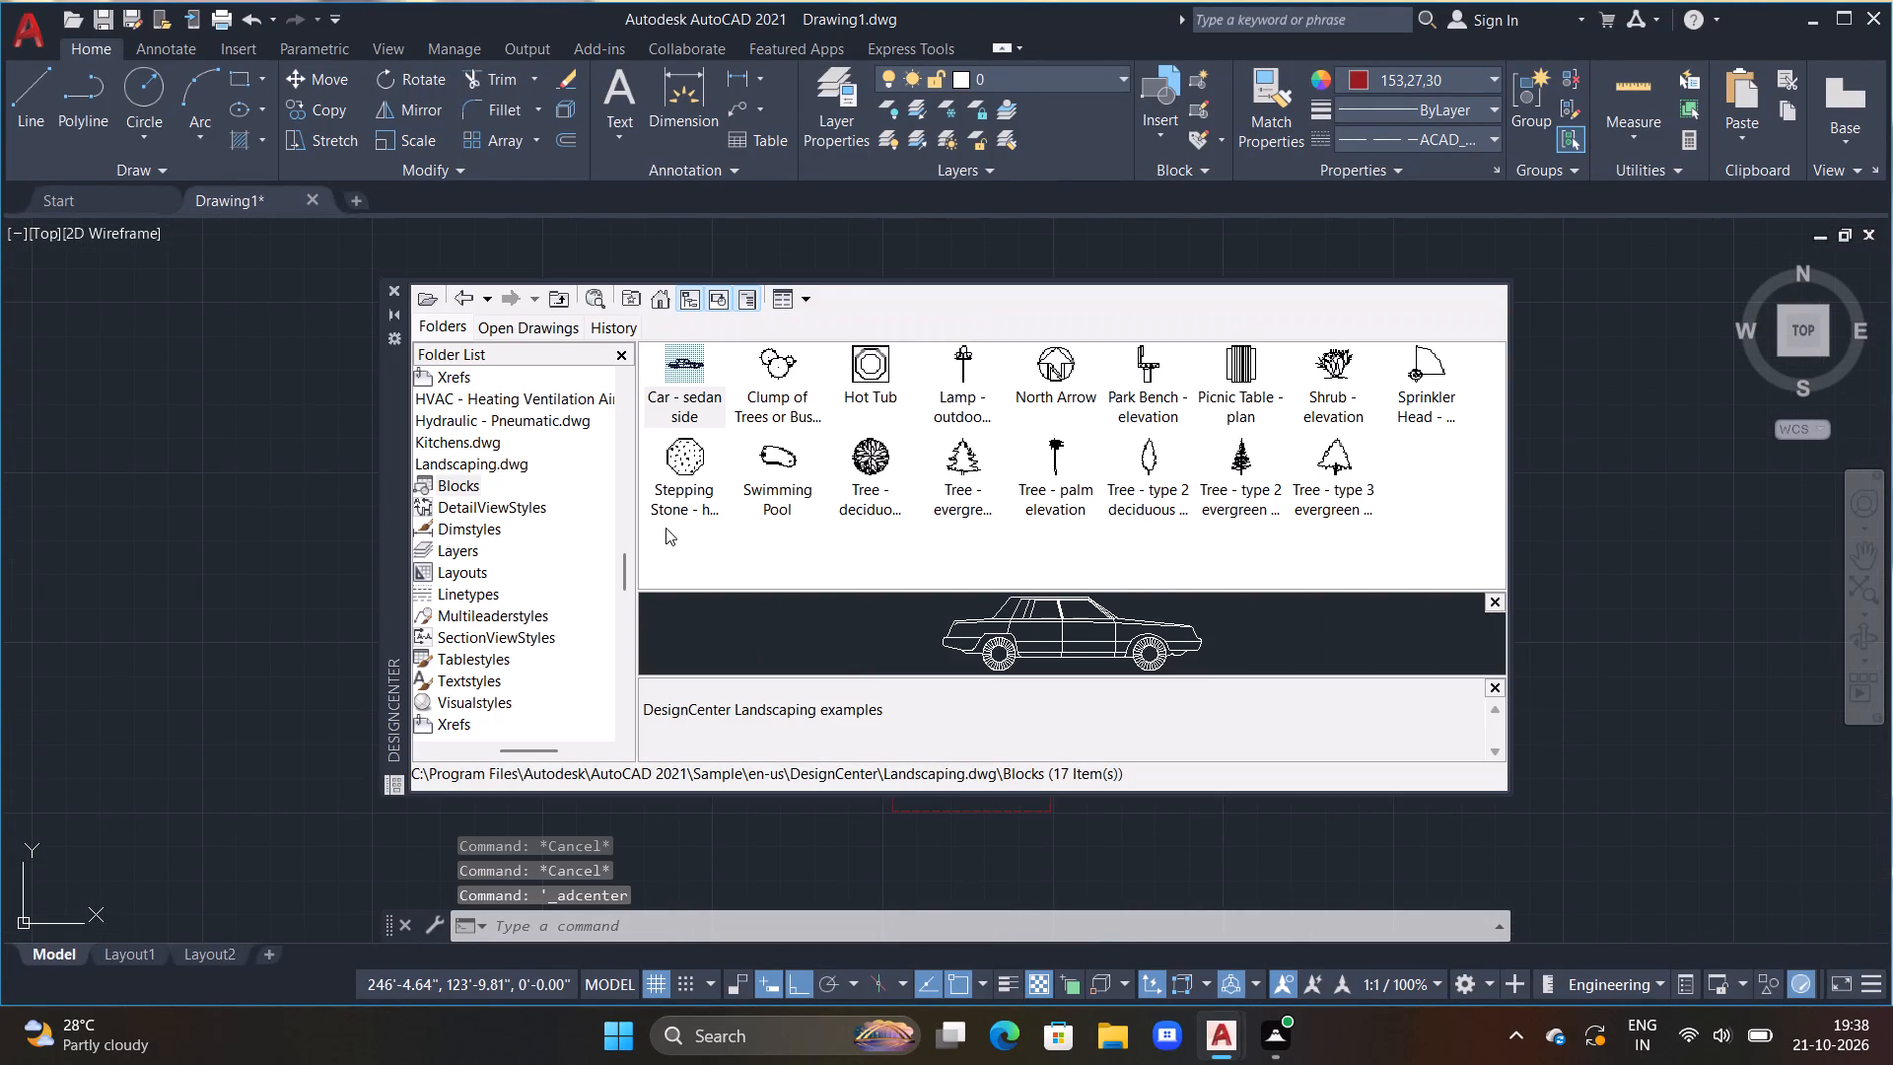
scroll(505, 481, "up", 3)
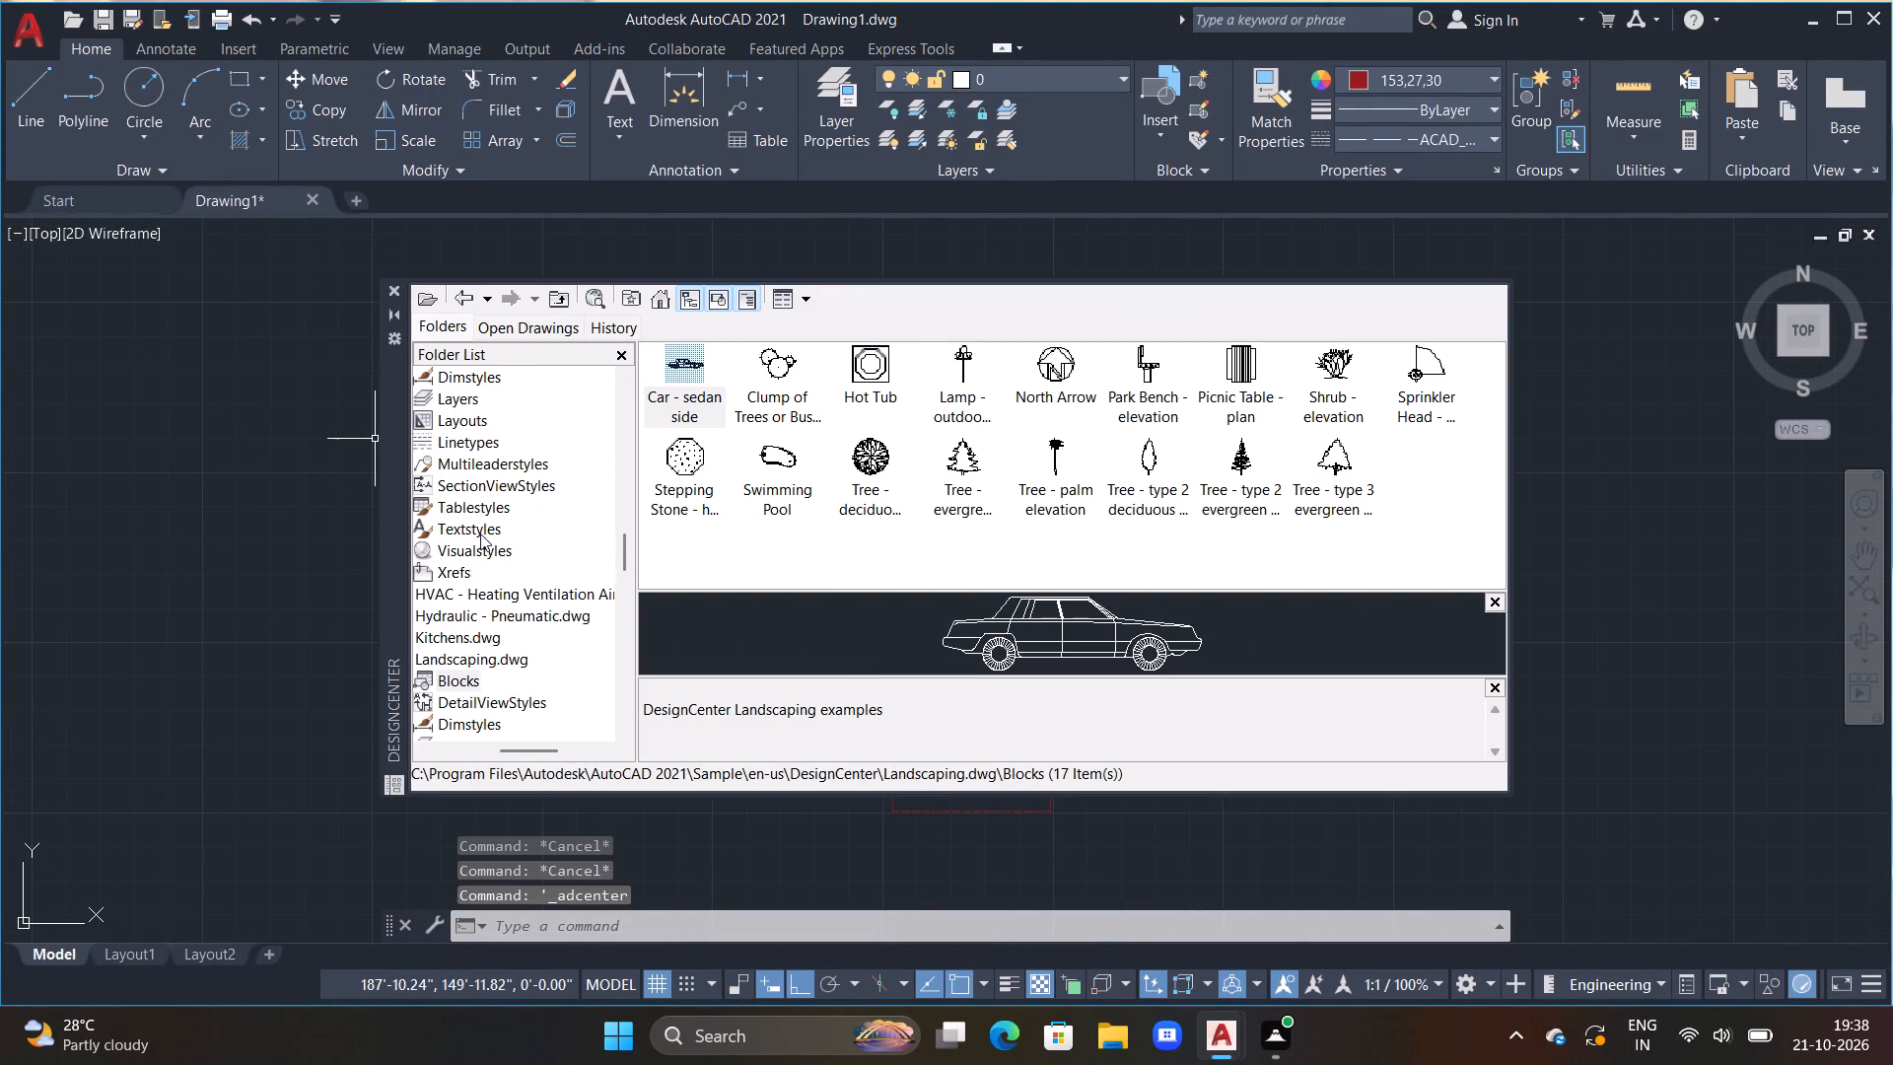
scroll(478, 505, "up", 2)
left_click(454, 459)
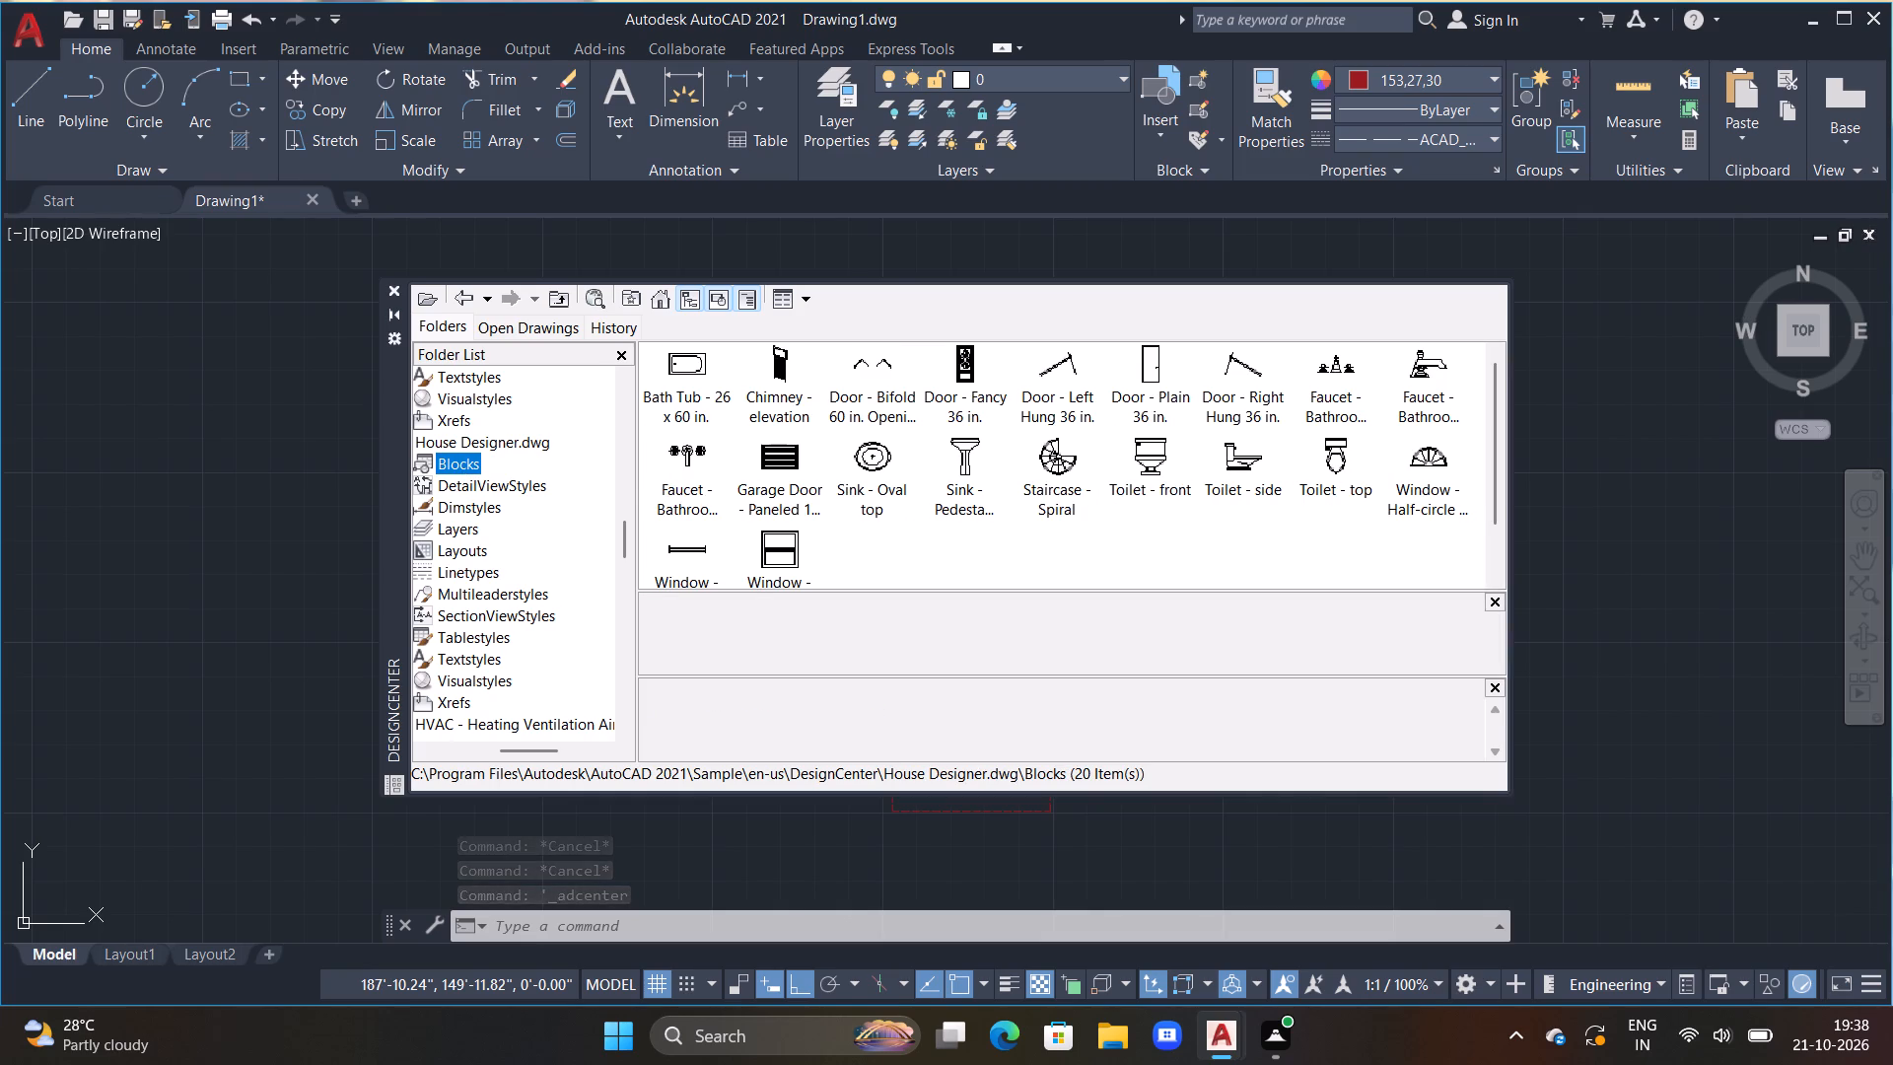
scroll(498, 519, "up", 5)
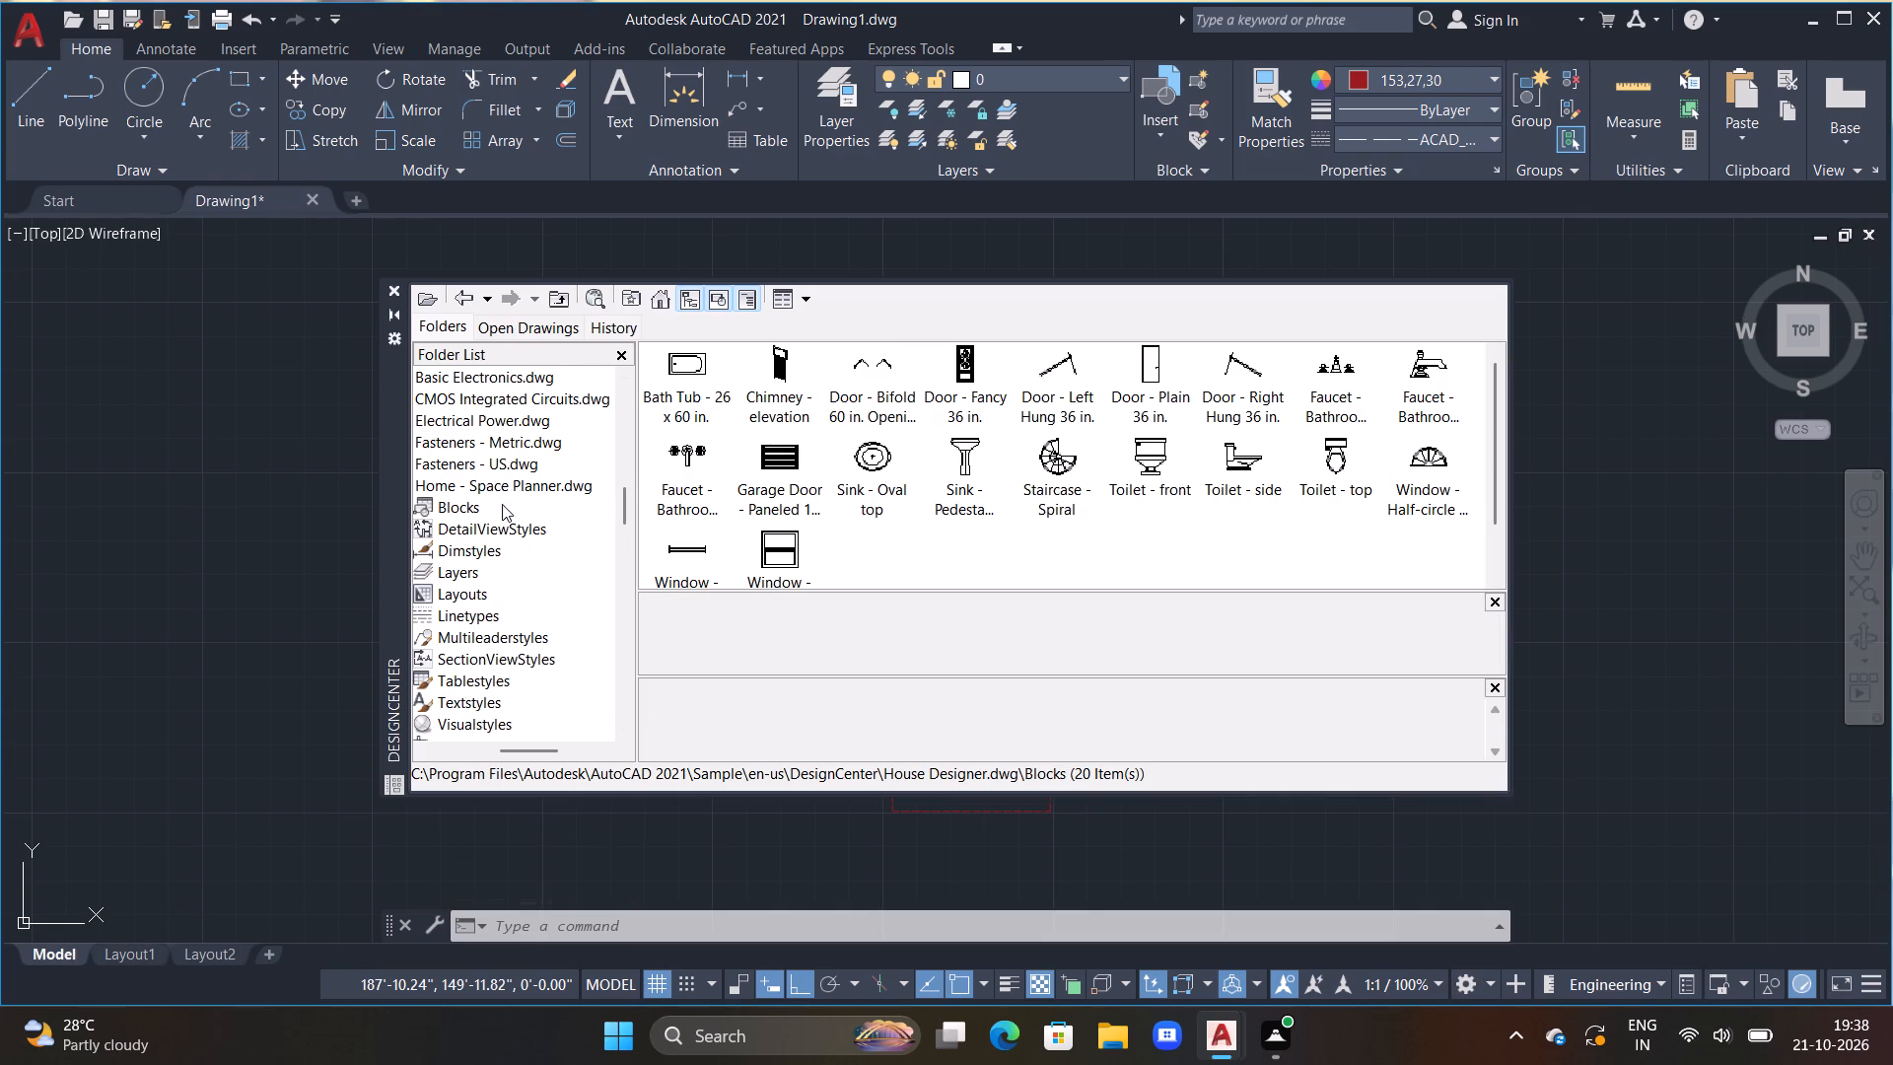
left_click(473, 507)
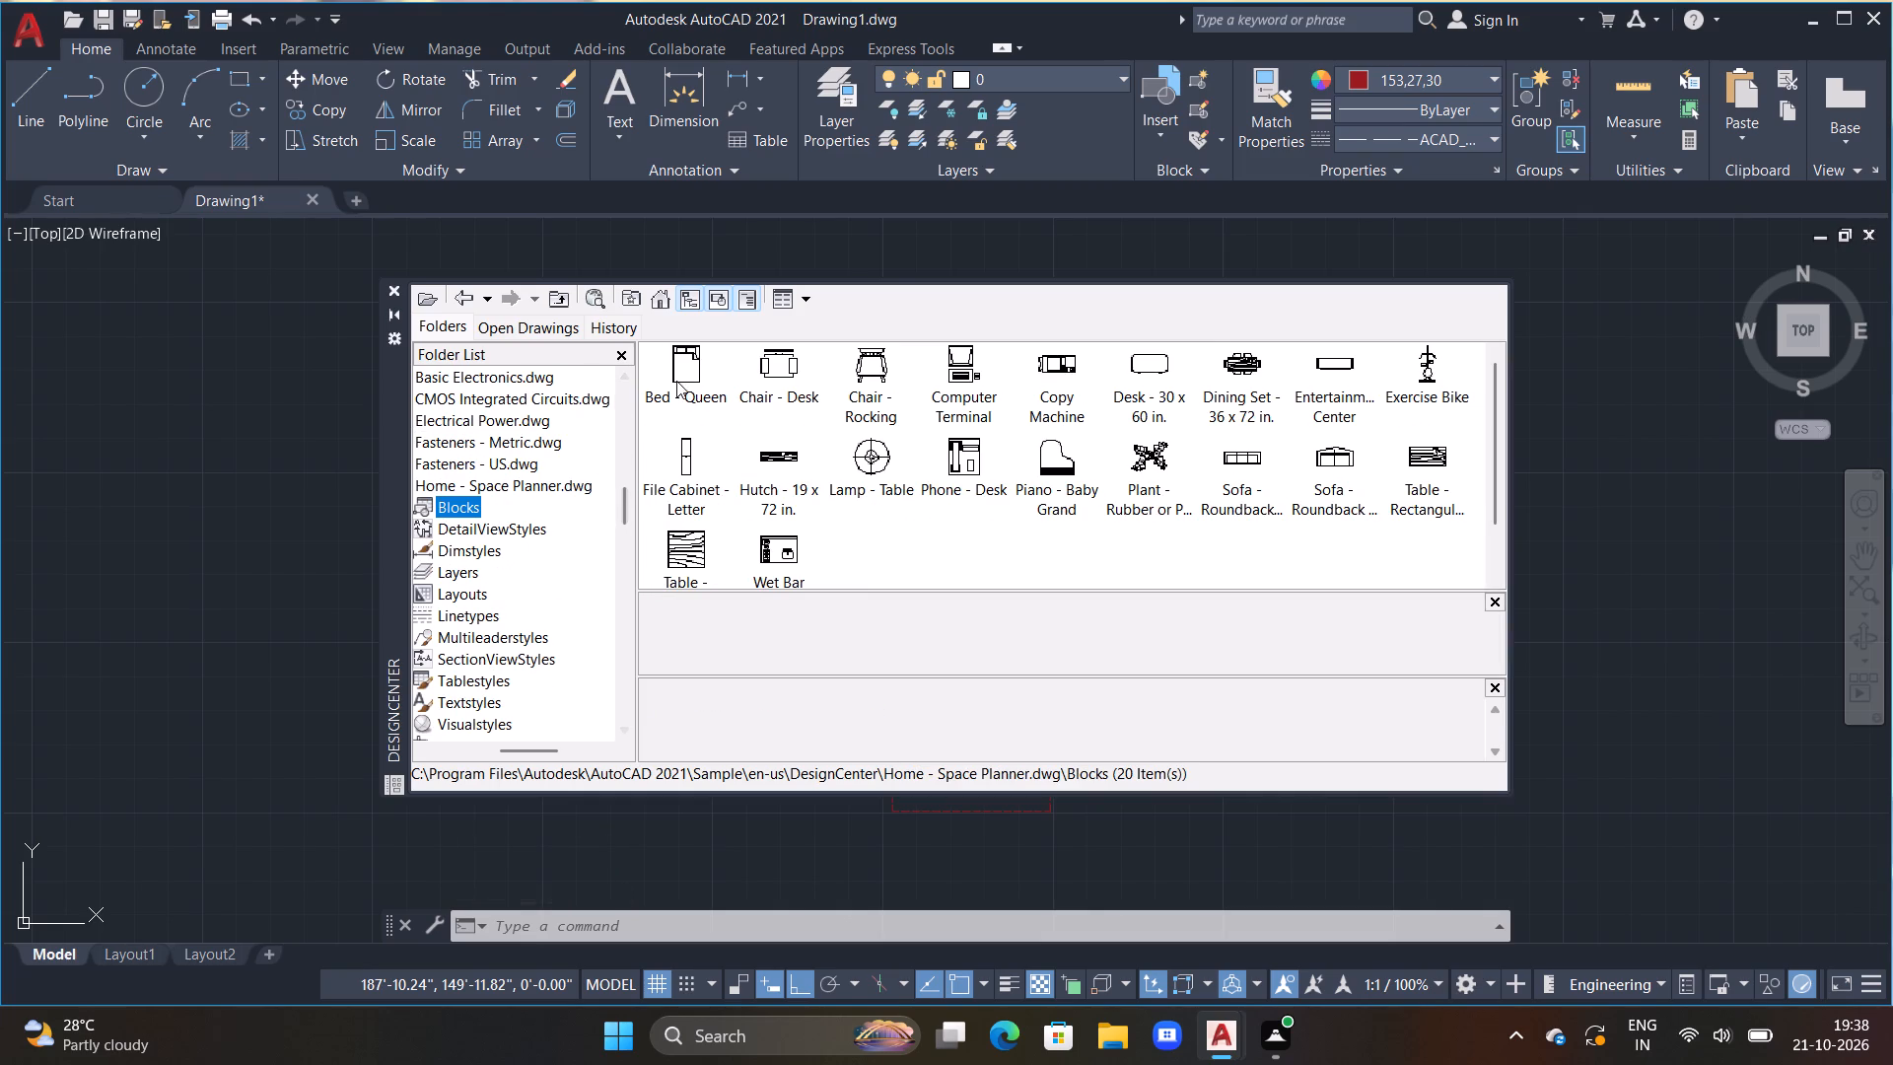
left_click(1233, 482)
double_click(1227, 479)
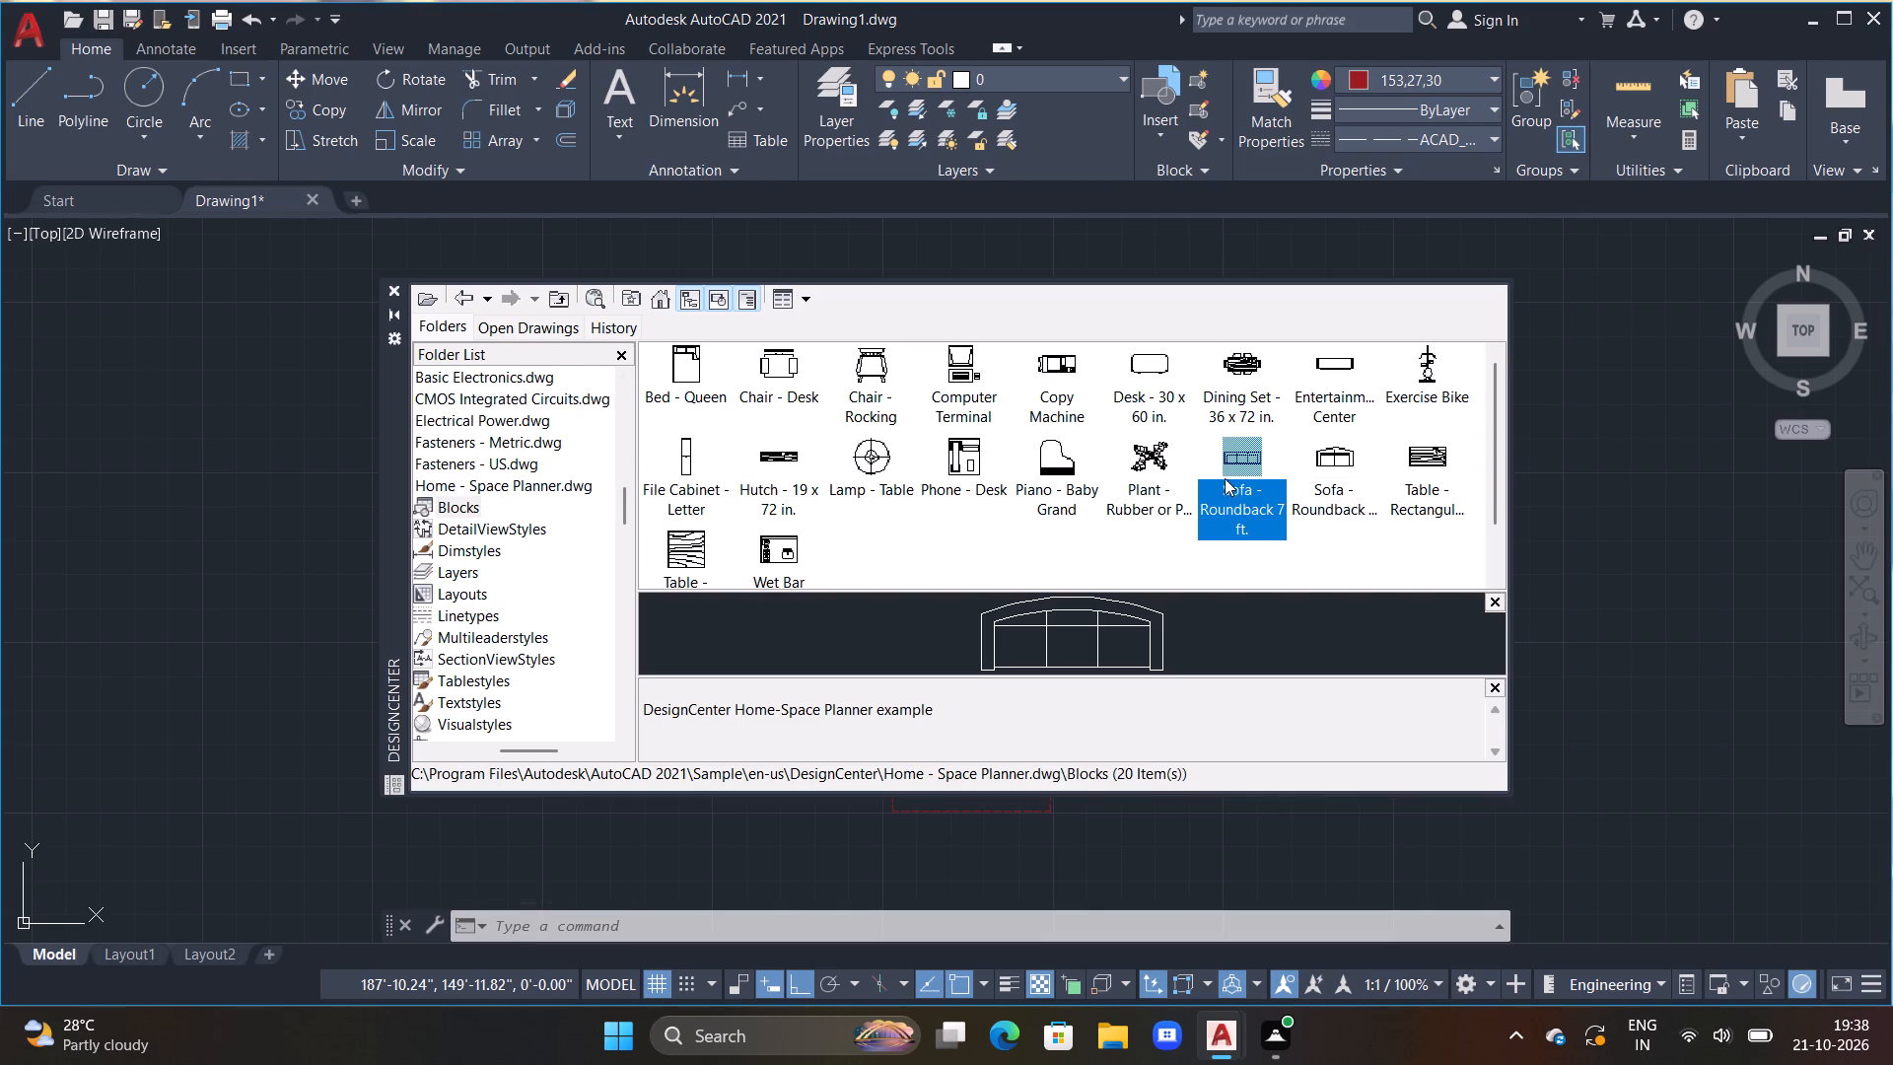
double_click(1227, 446)
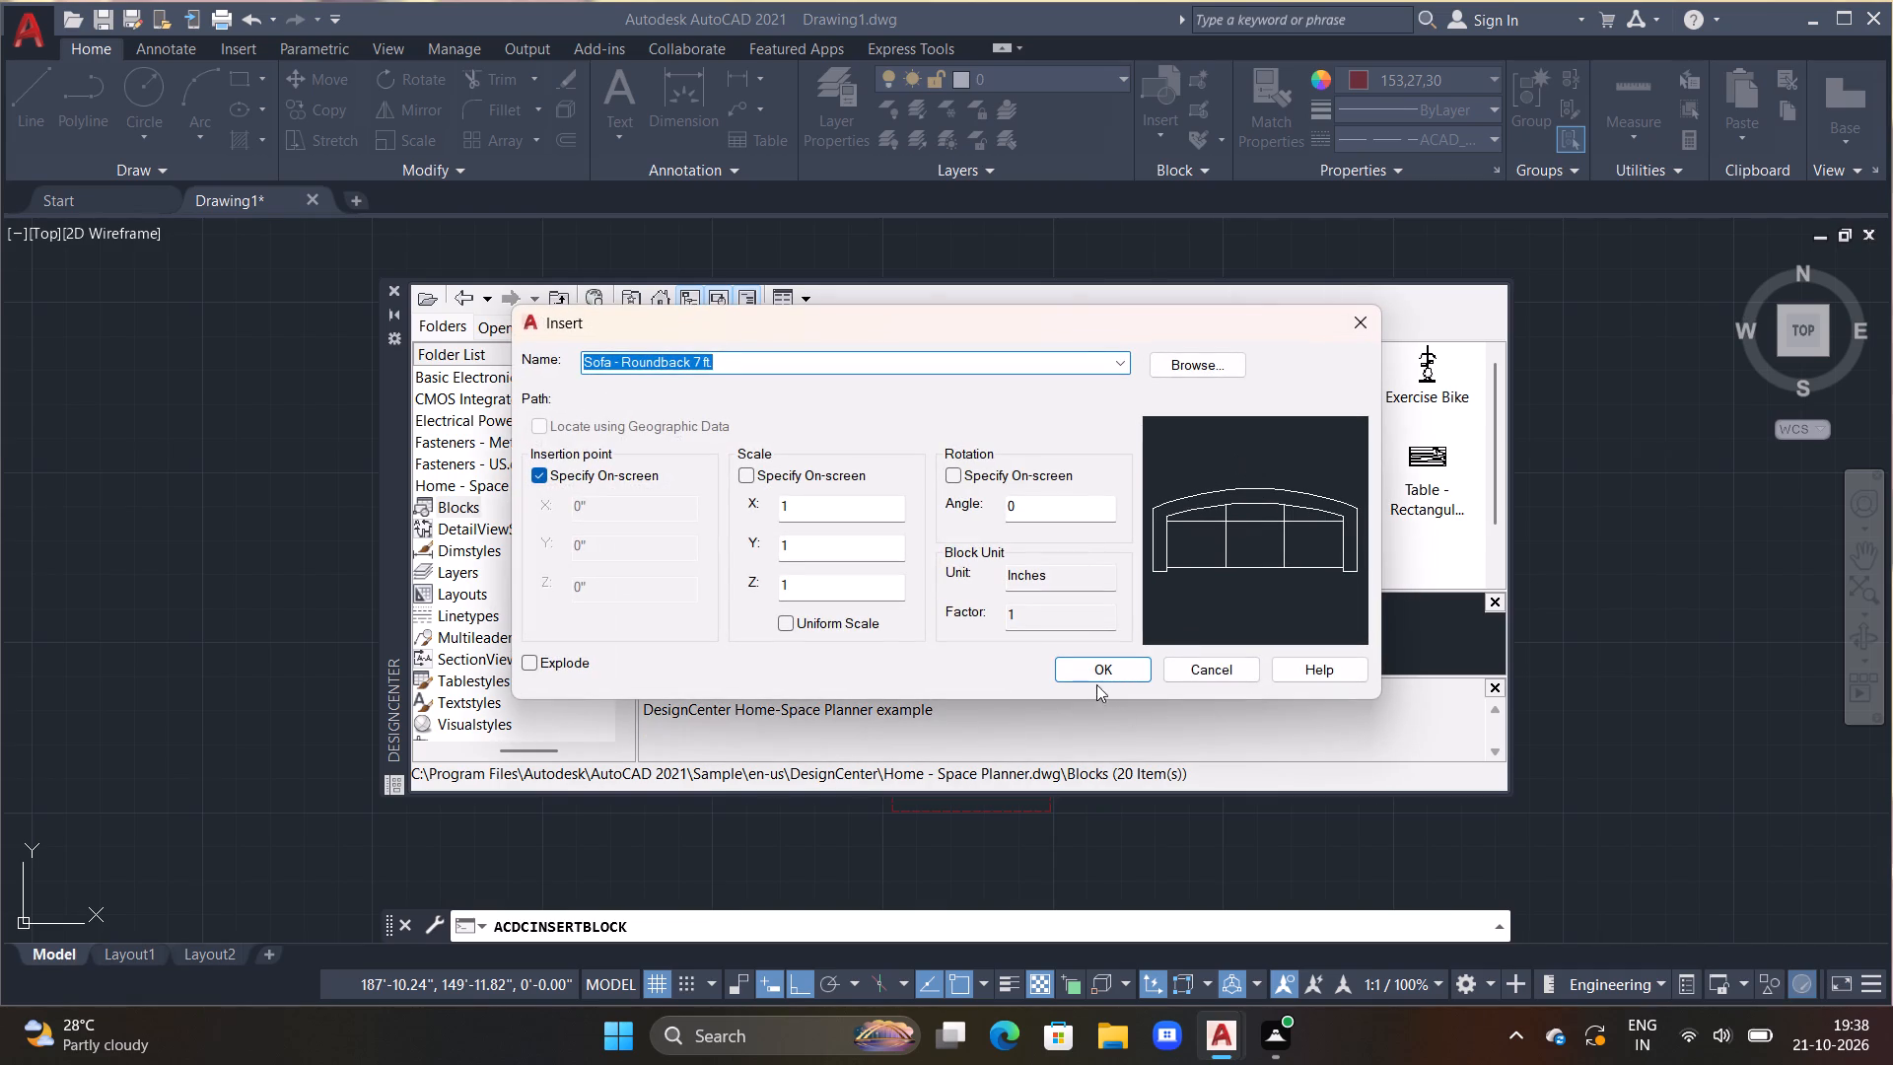
left_click(1093, 673)
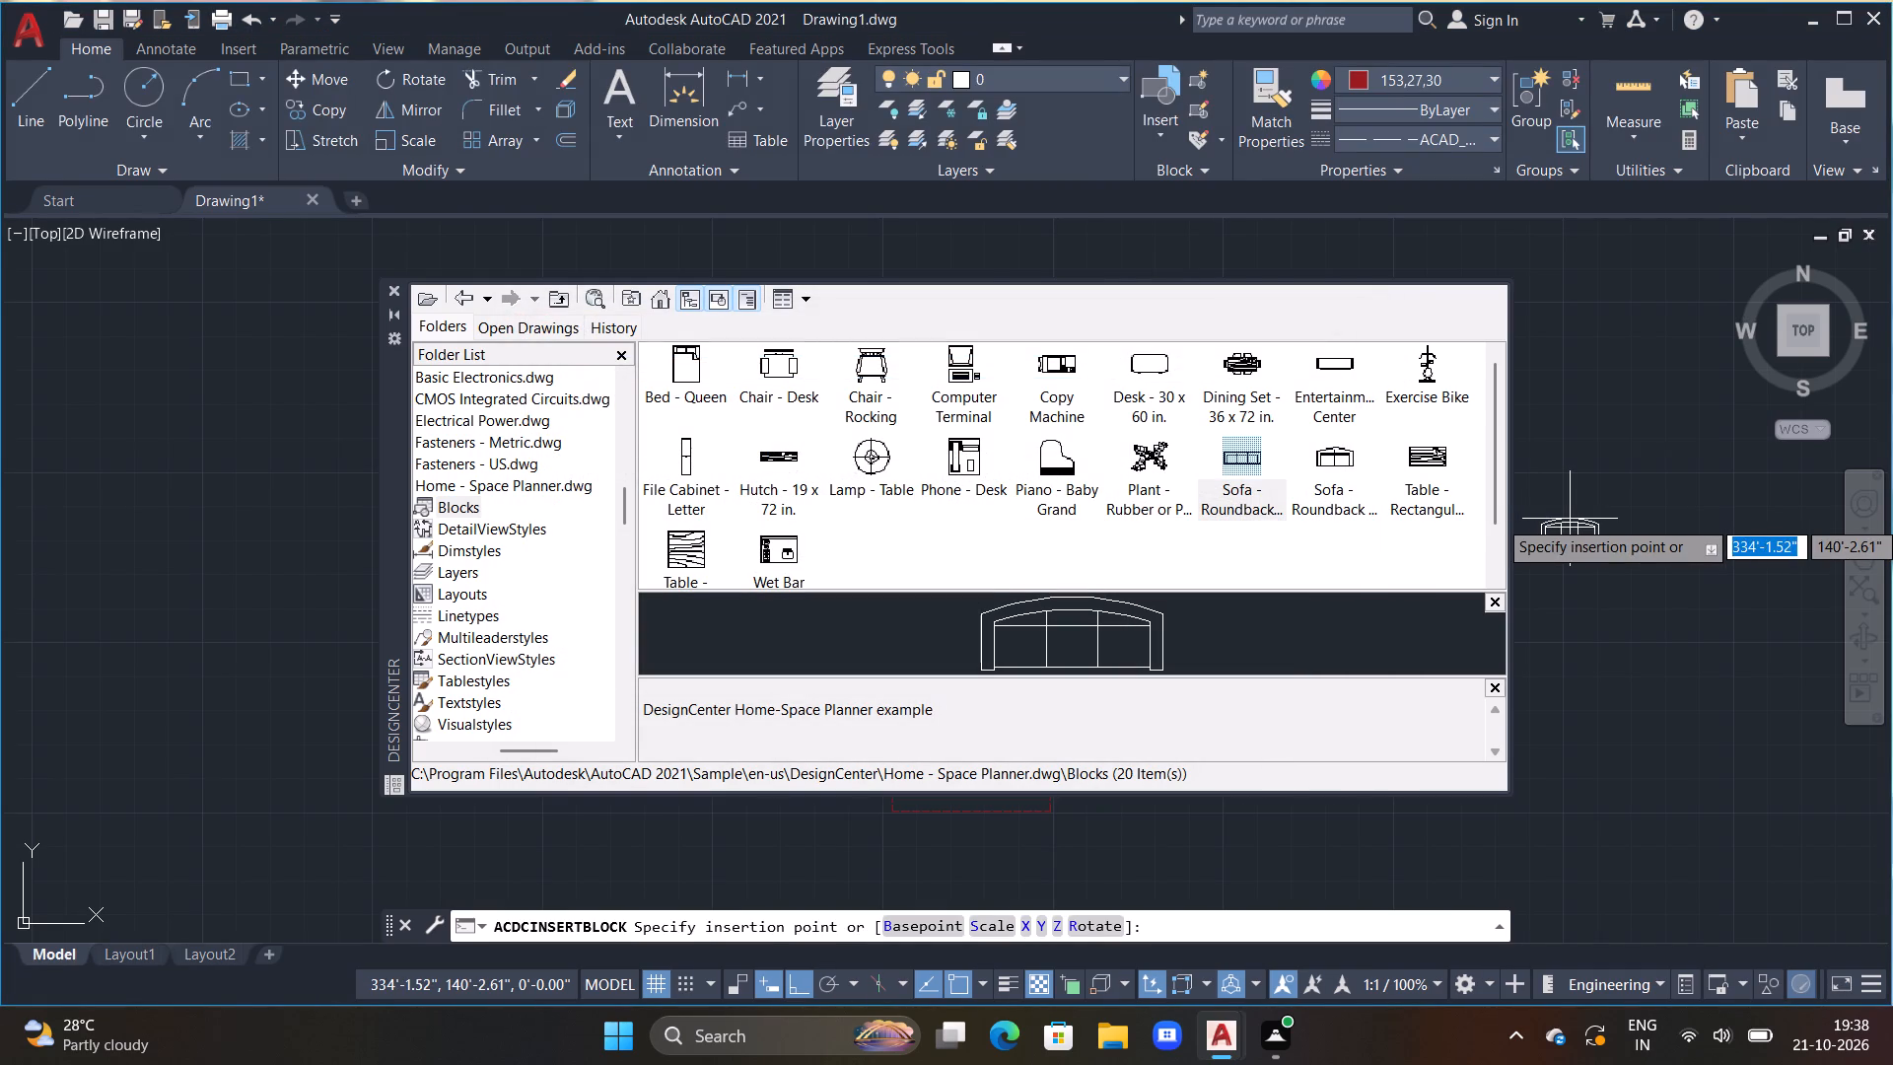
left_click(1570, 519)
key("Escape")
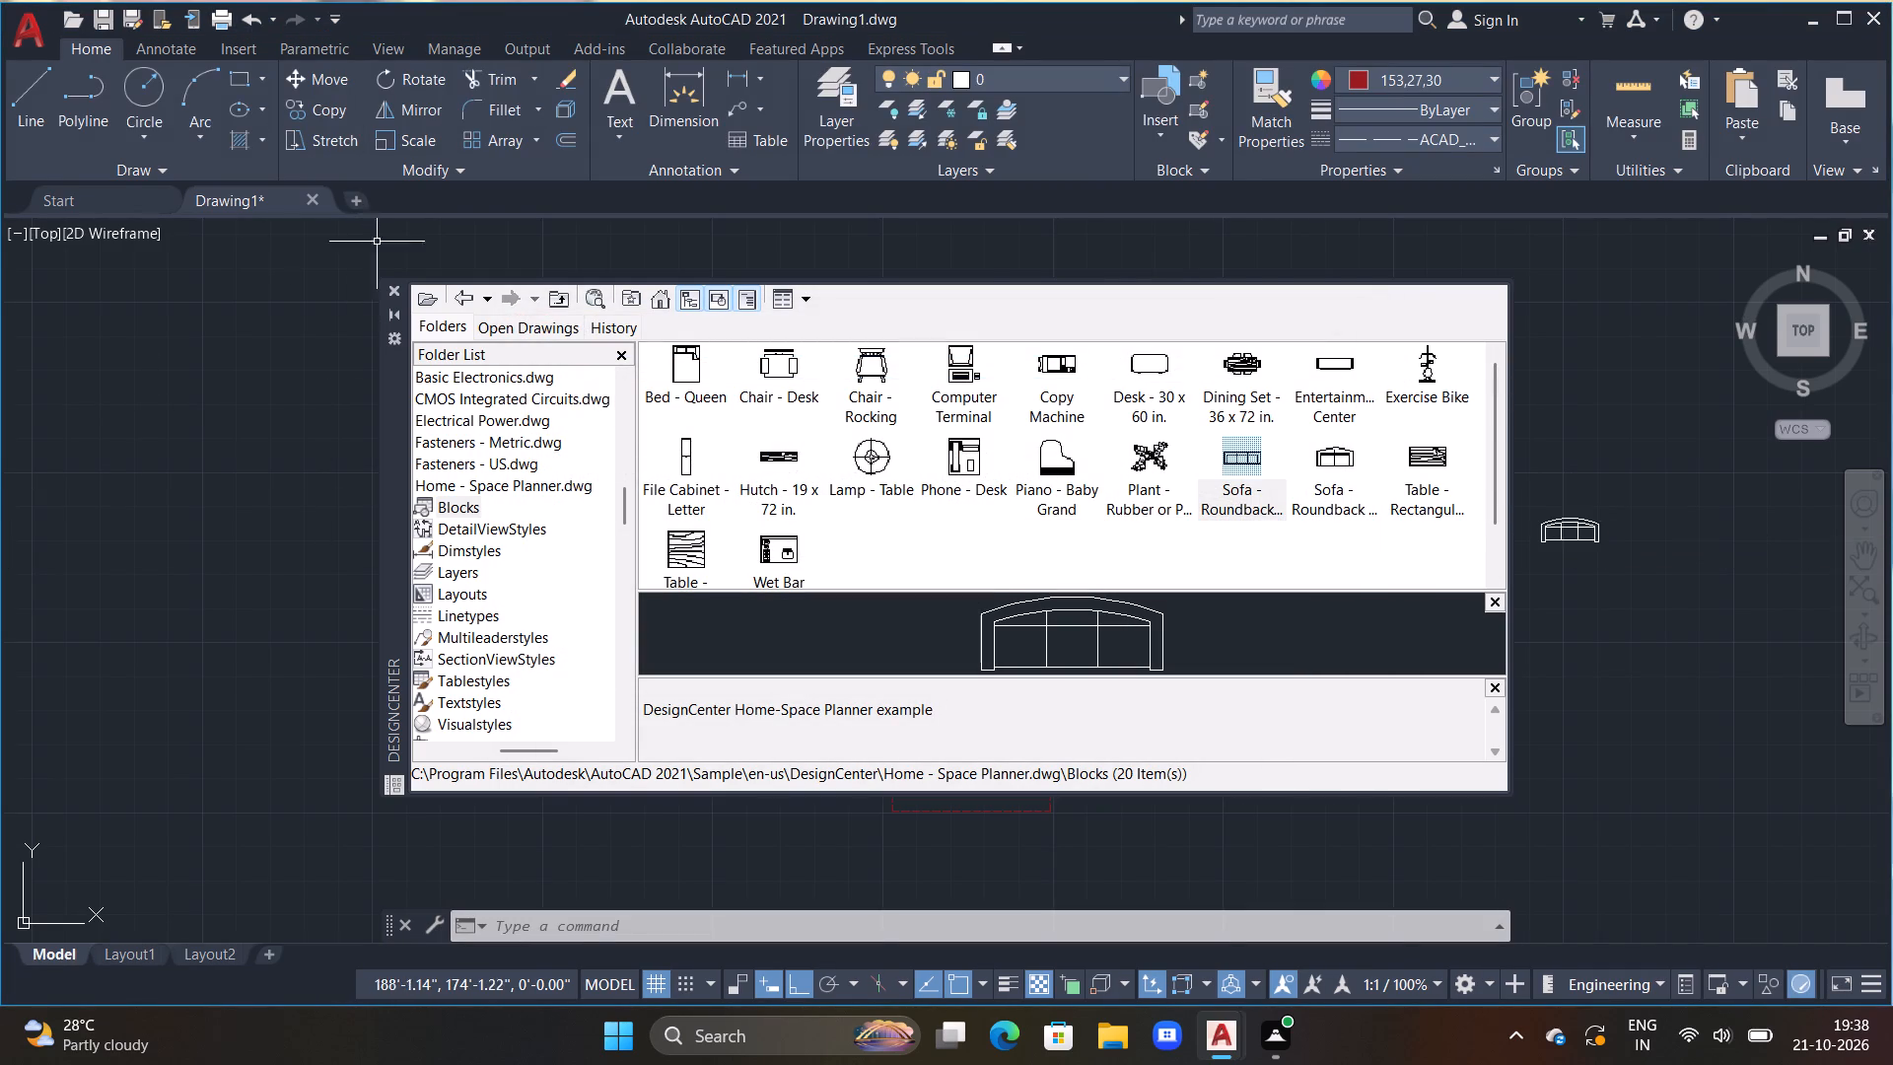
left_click(393, 293)
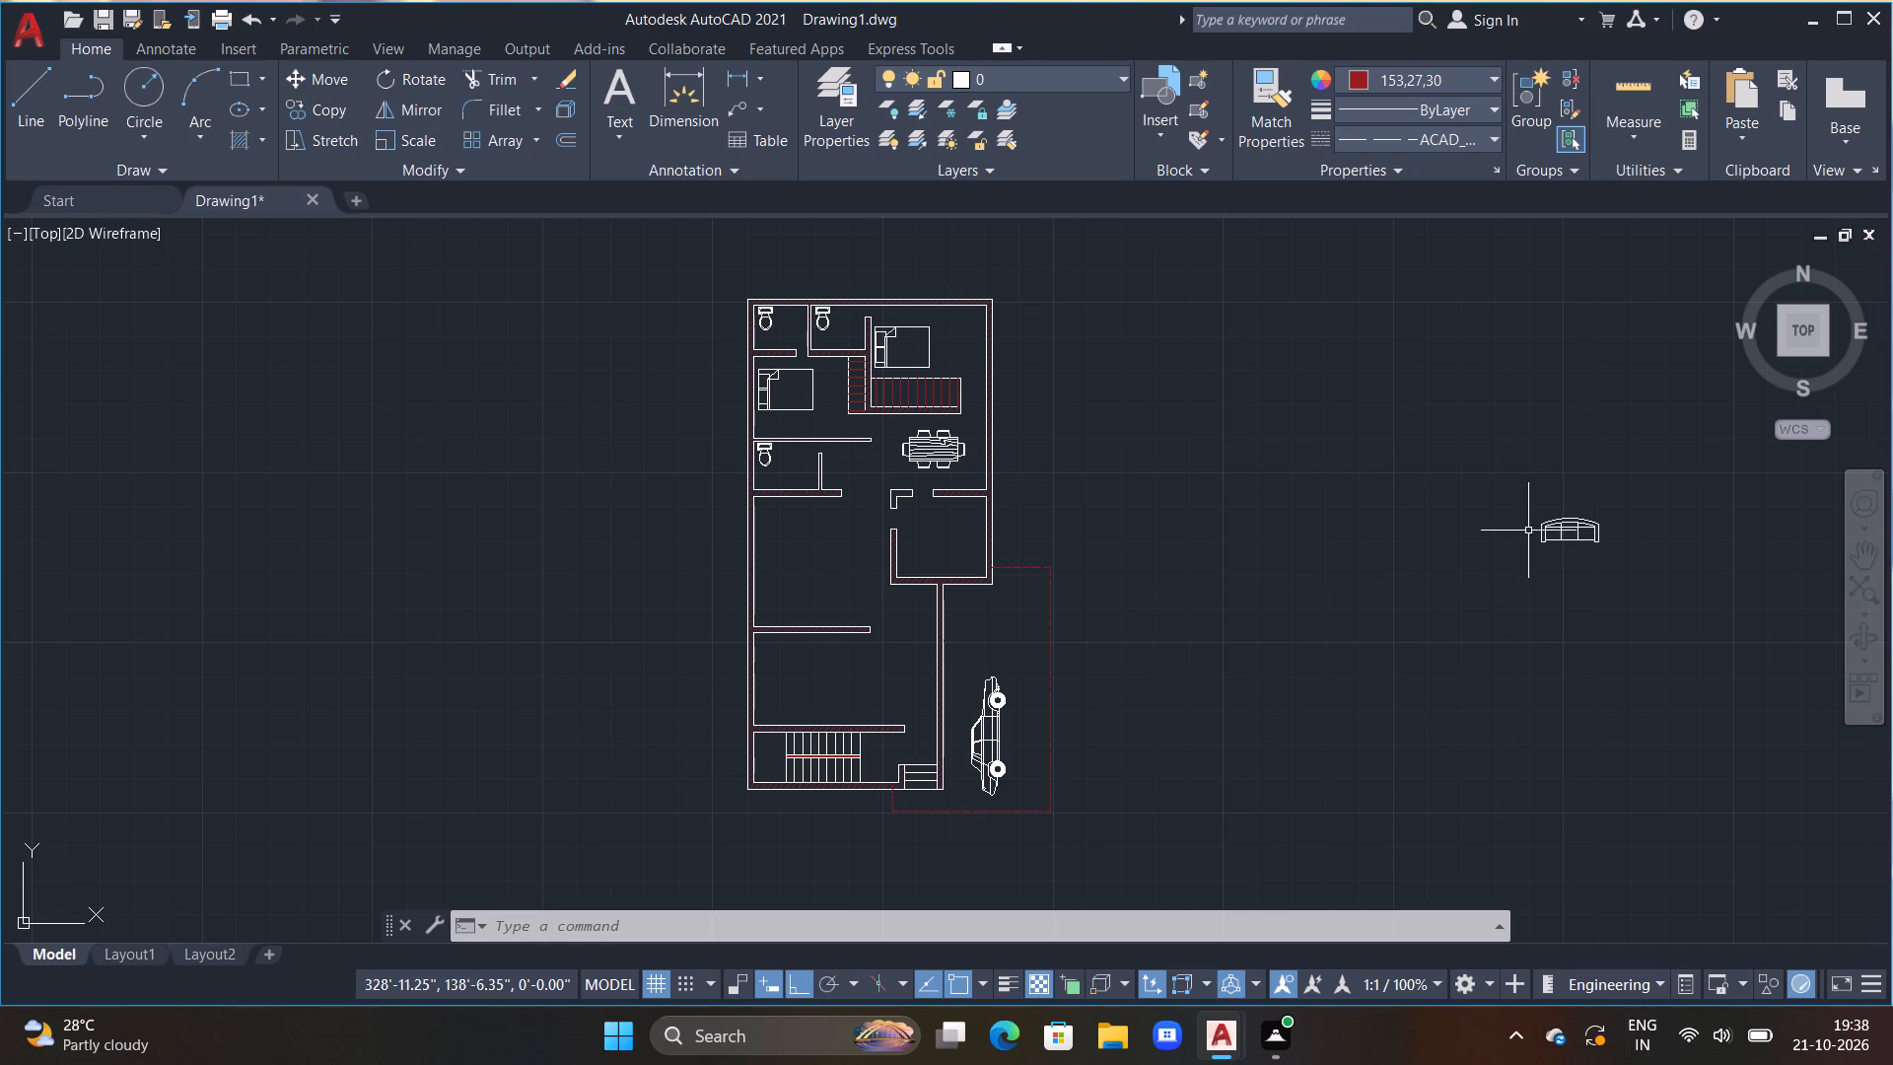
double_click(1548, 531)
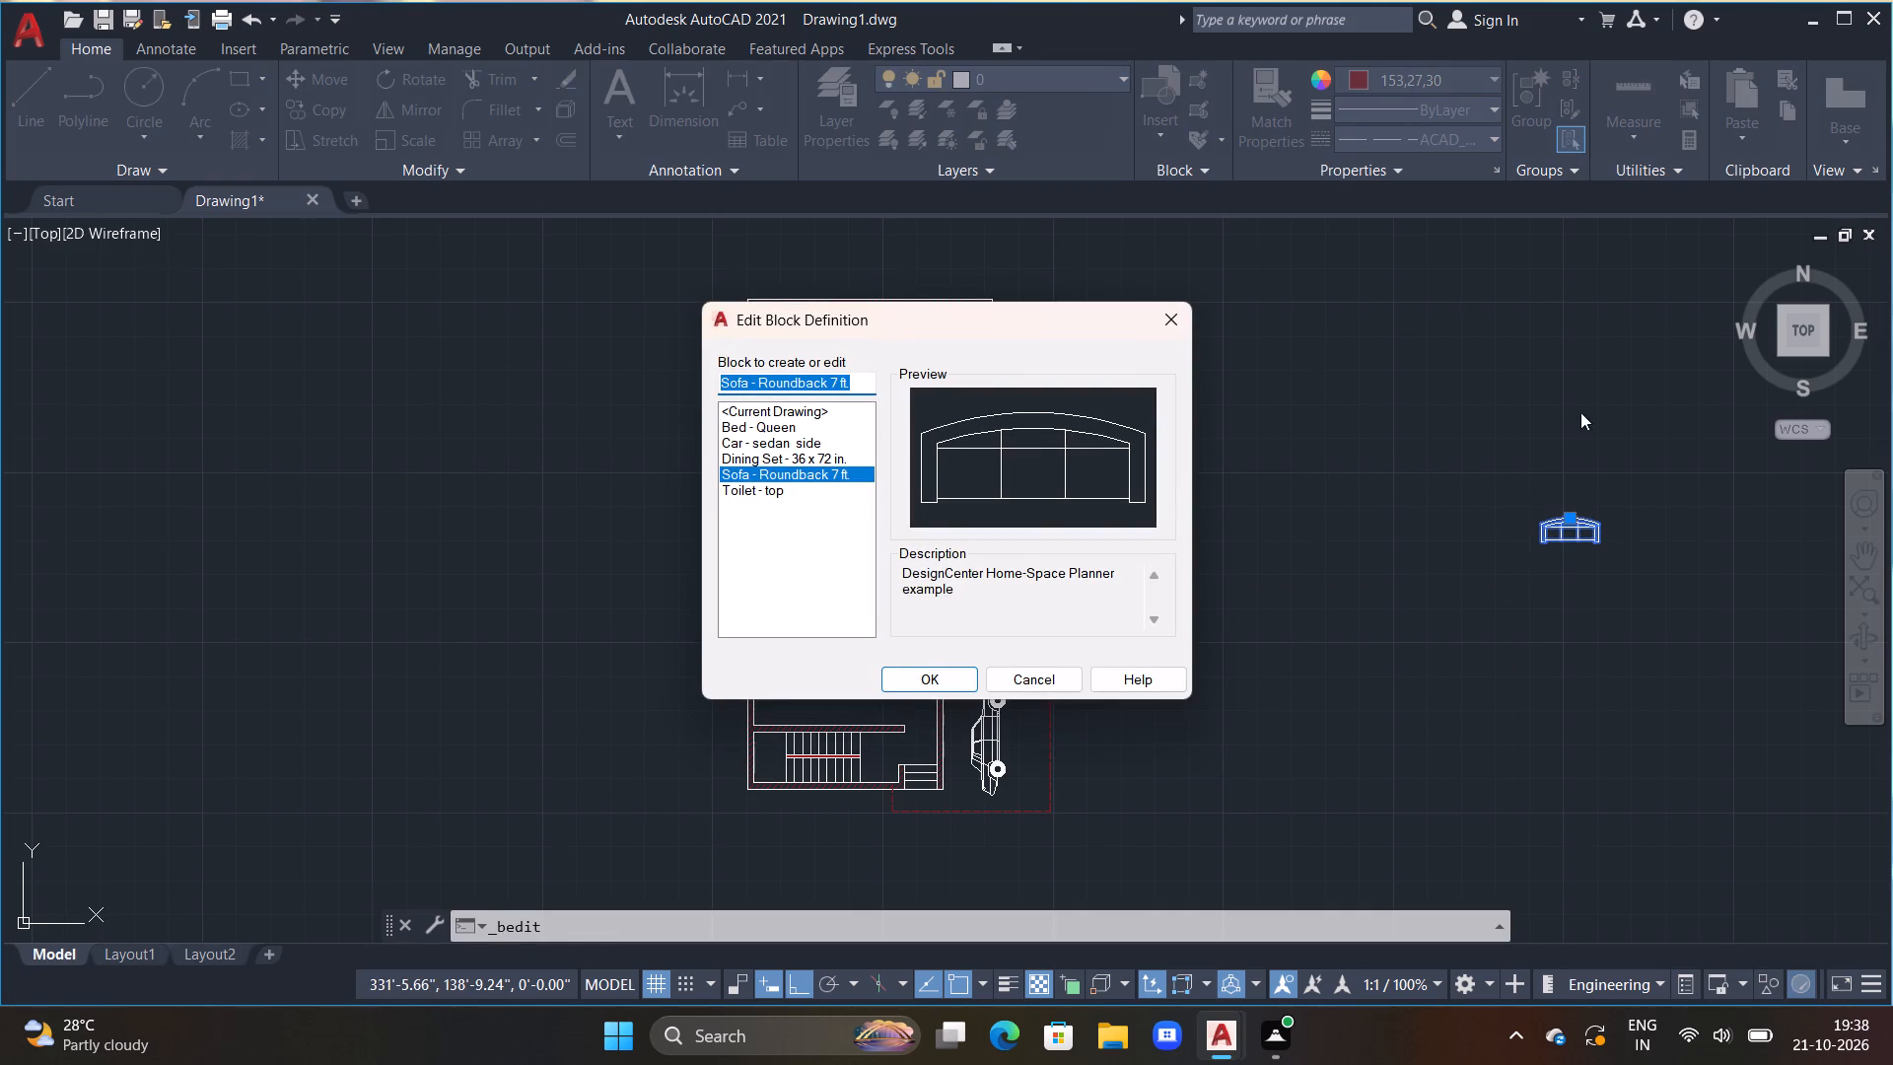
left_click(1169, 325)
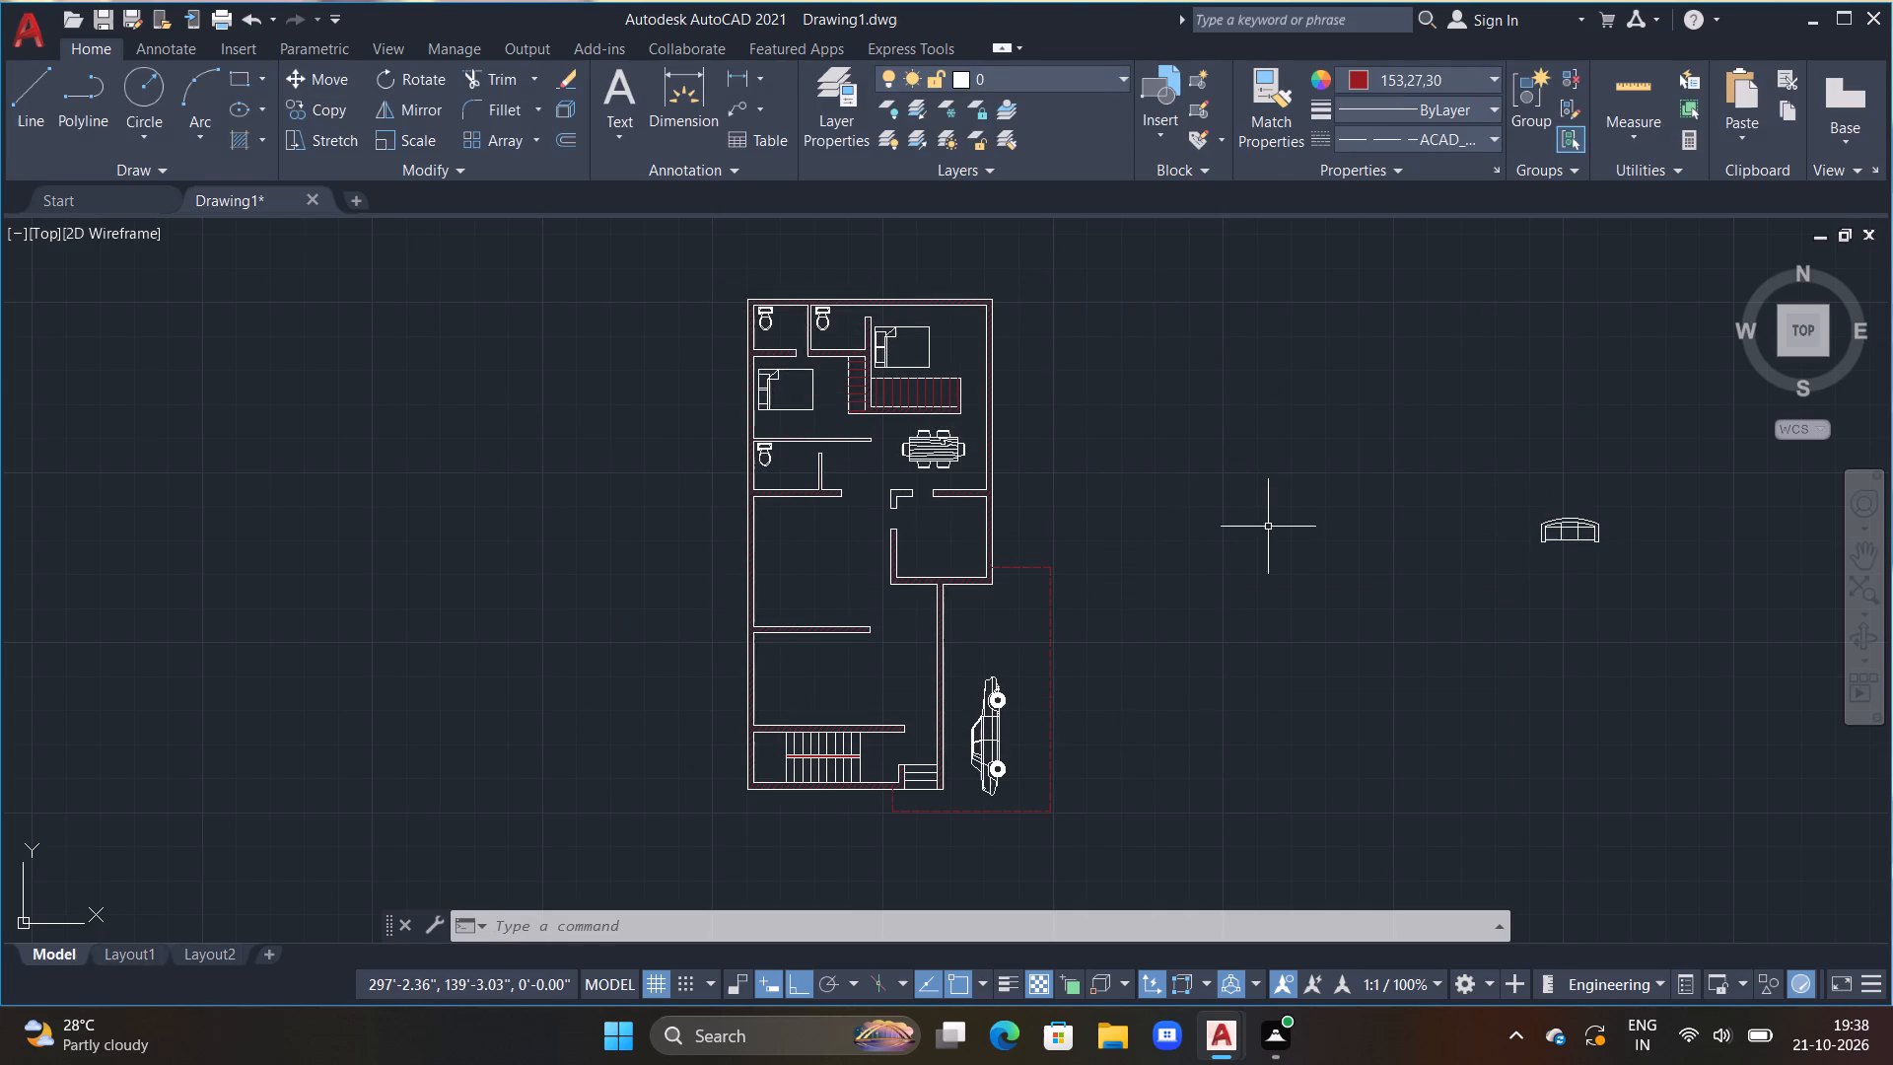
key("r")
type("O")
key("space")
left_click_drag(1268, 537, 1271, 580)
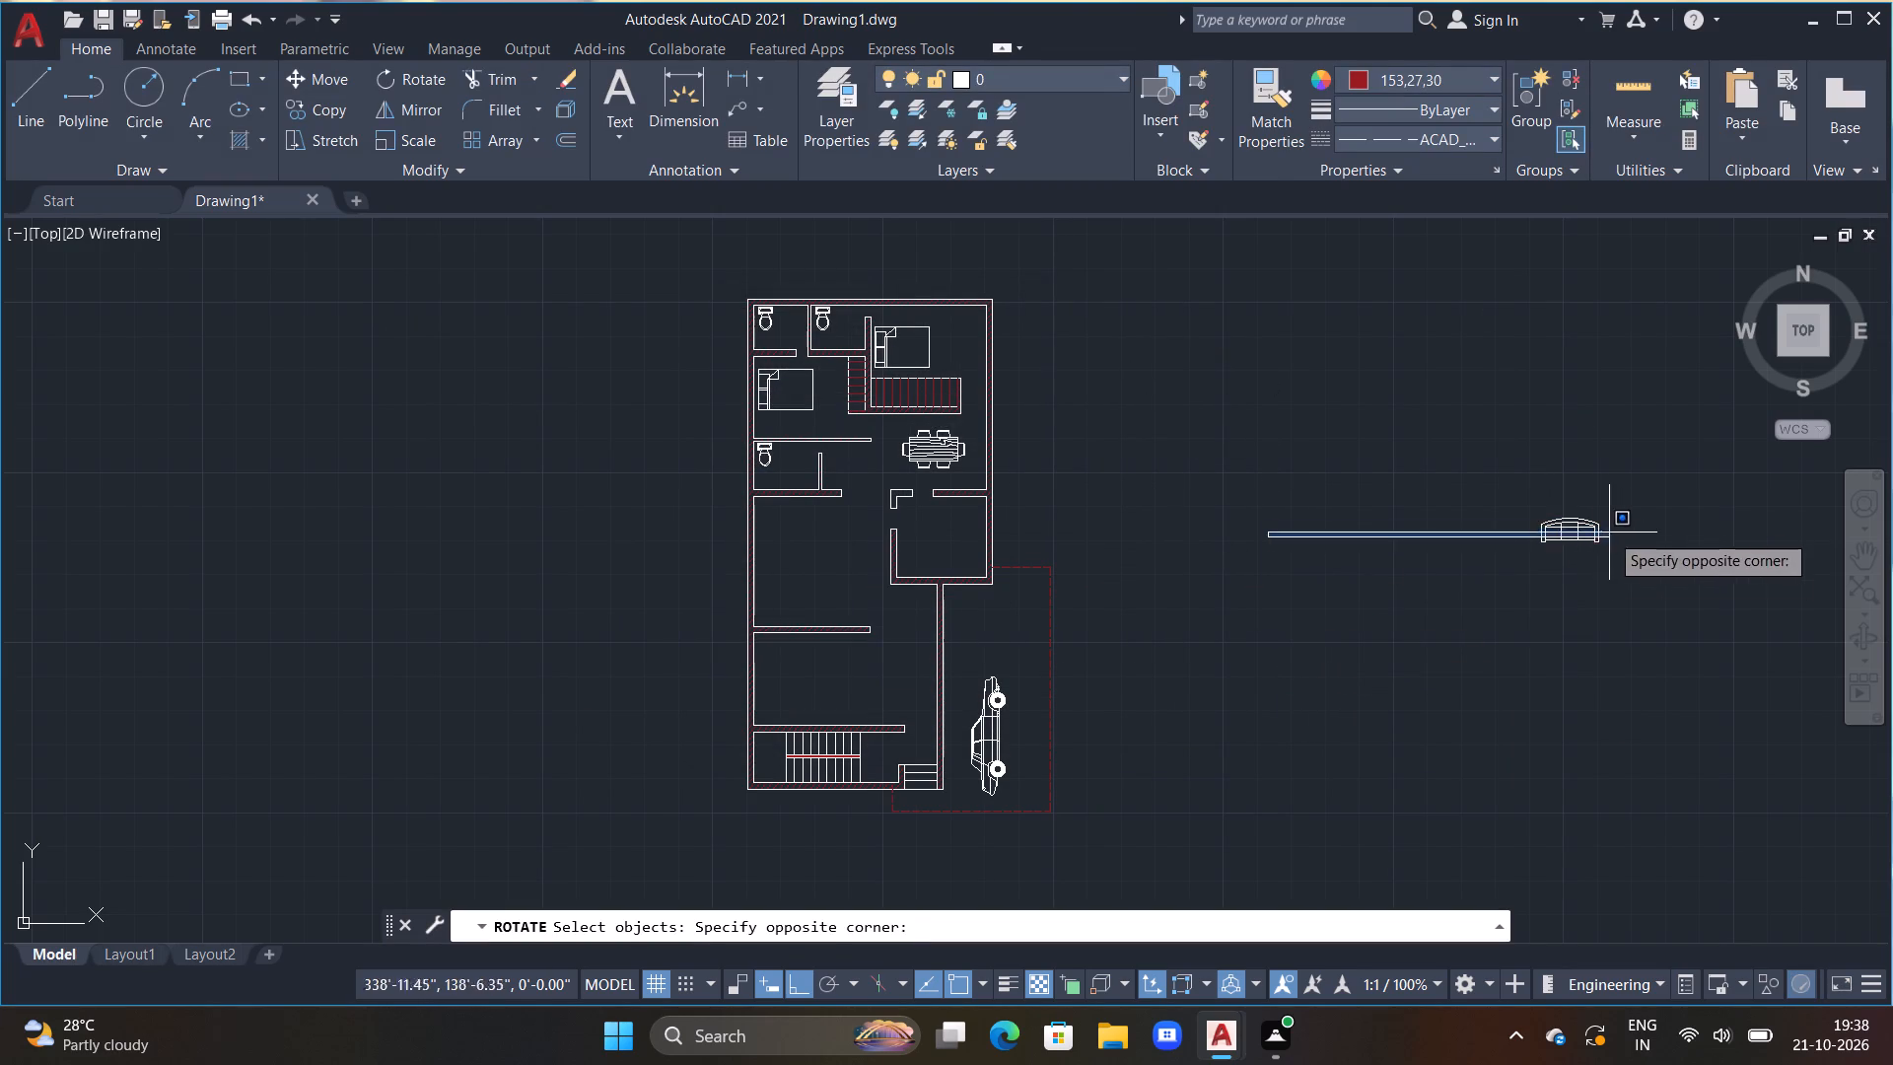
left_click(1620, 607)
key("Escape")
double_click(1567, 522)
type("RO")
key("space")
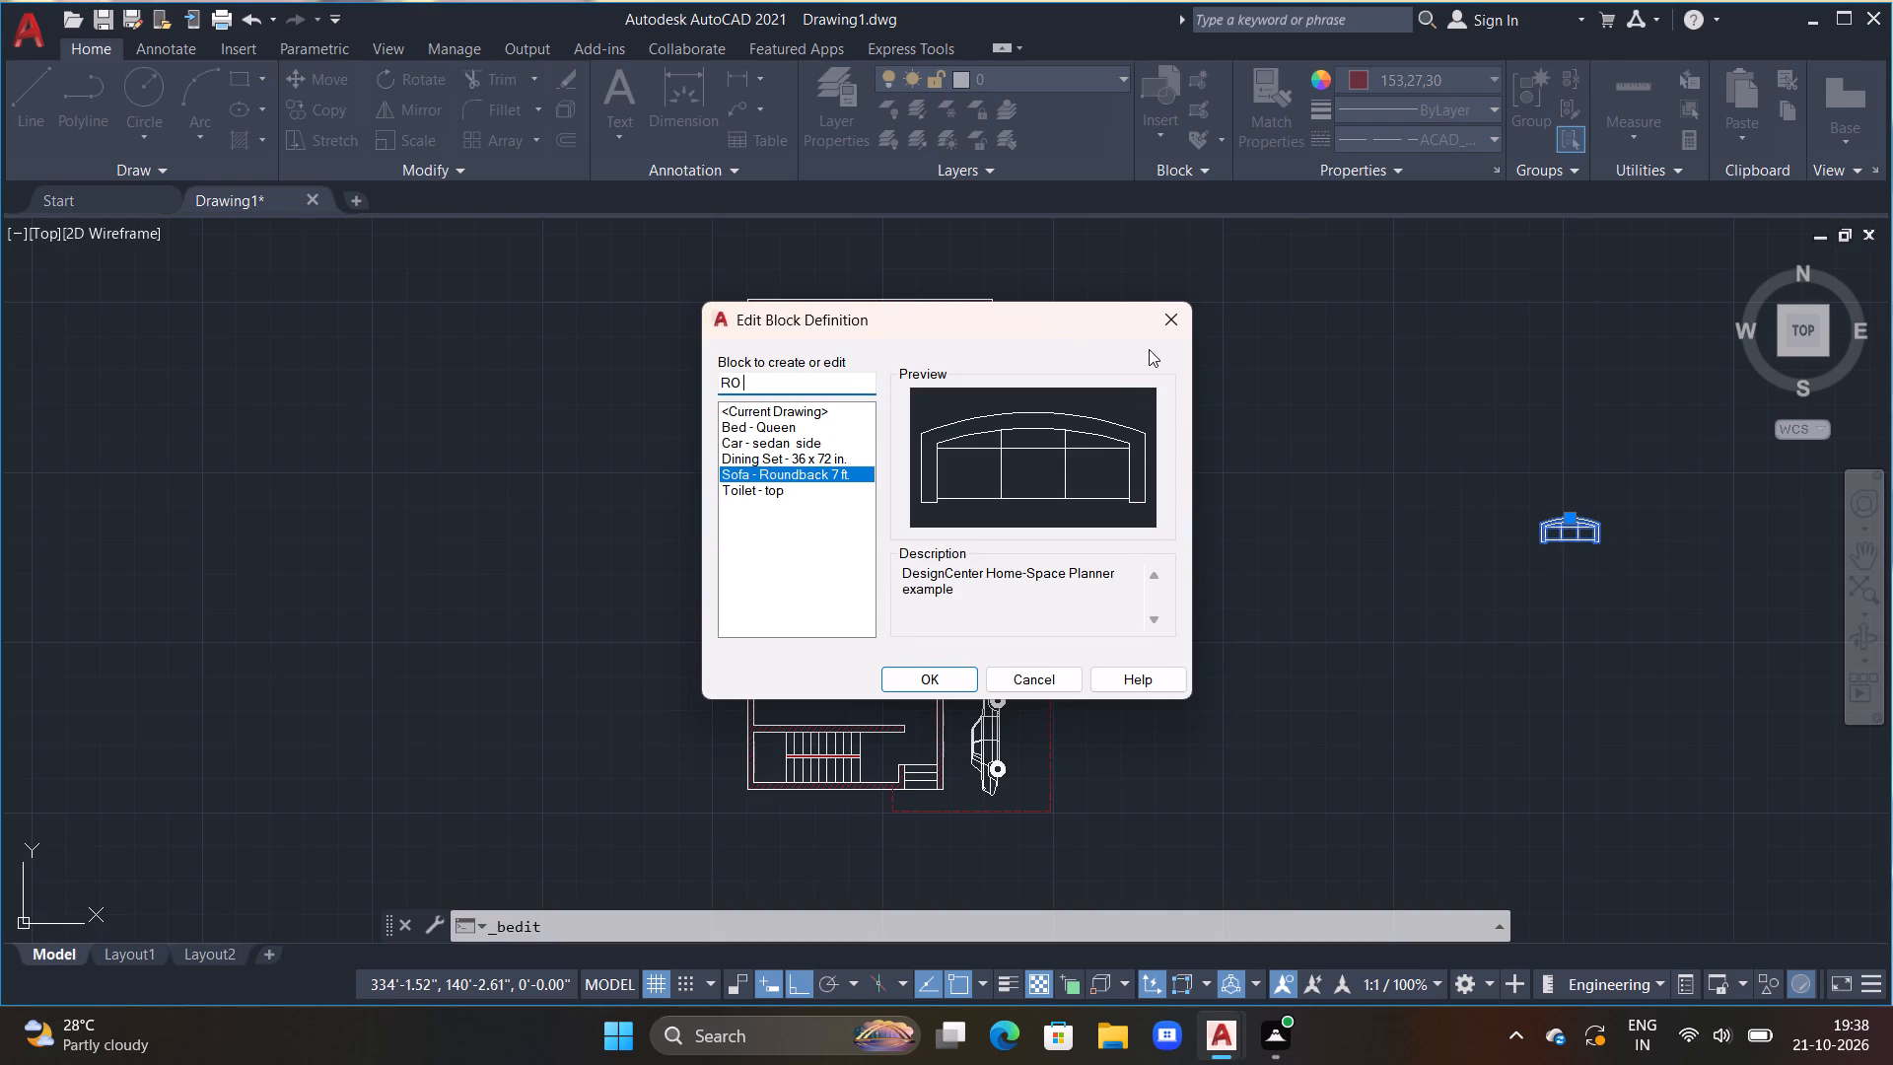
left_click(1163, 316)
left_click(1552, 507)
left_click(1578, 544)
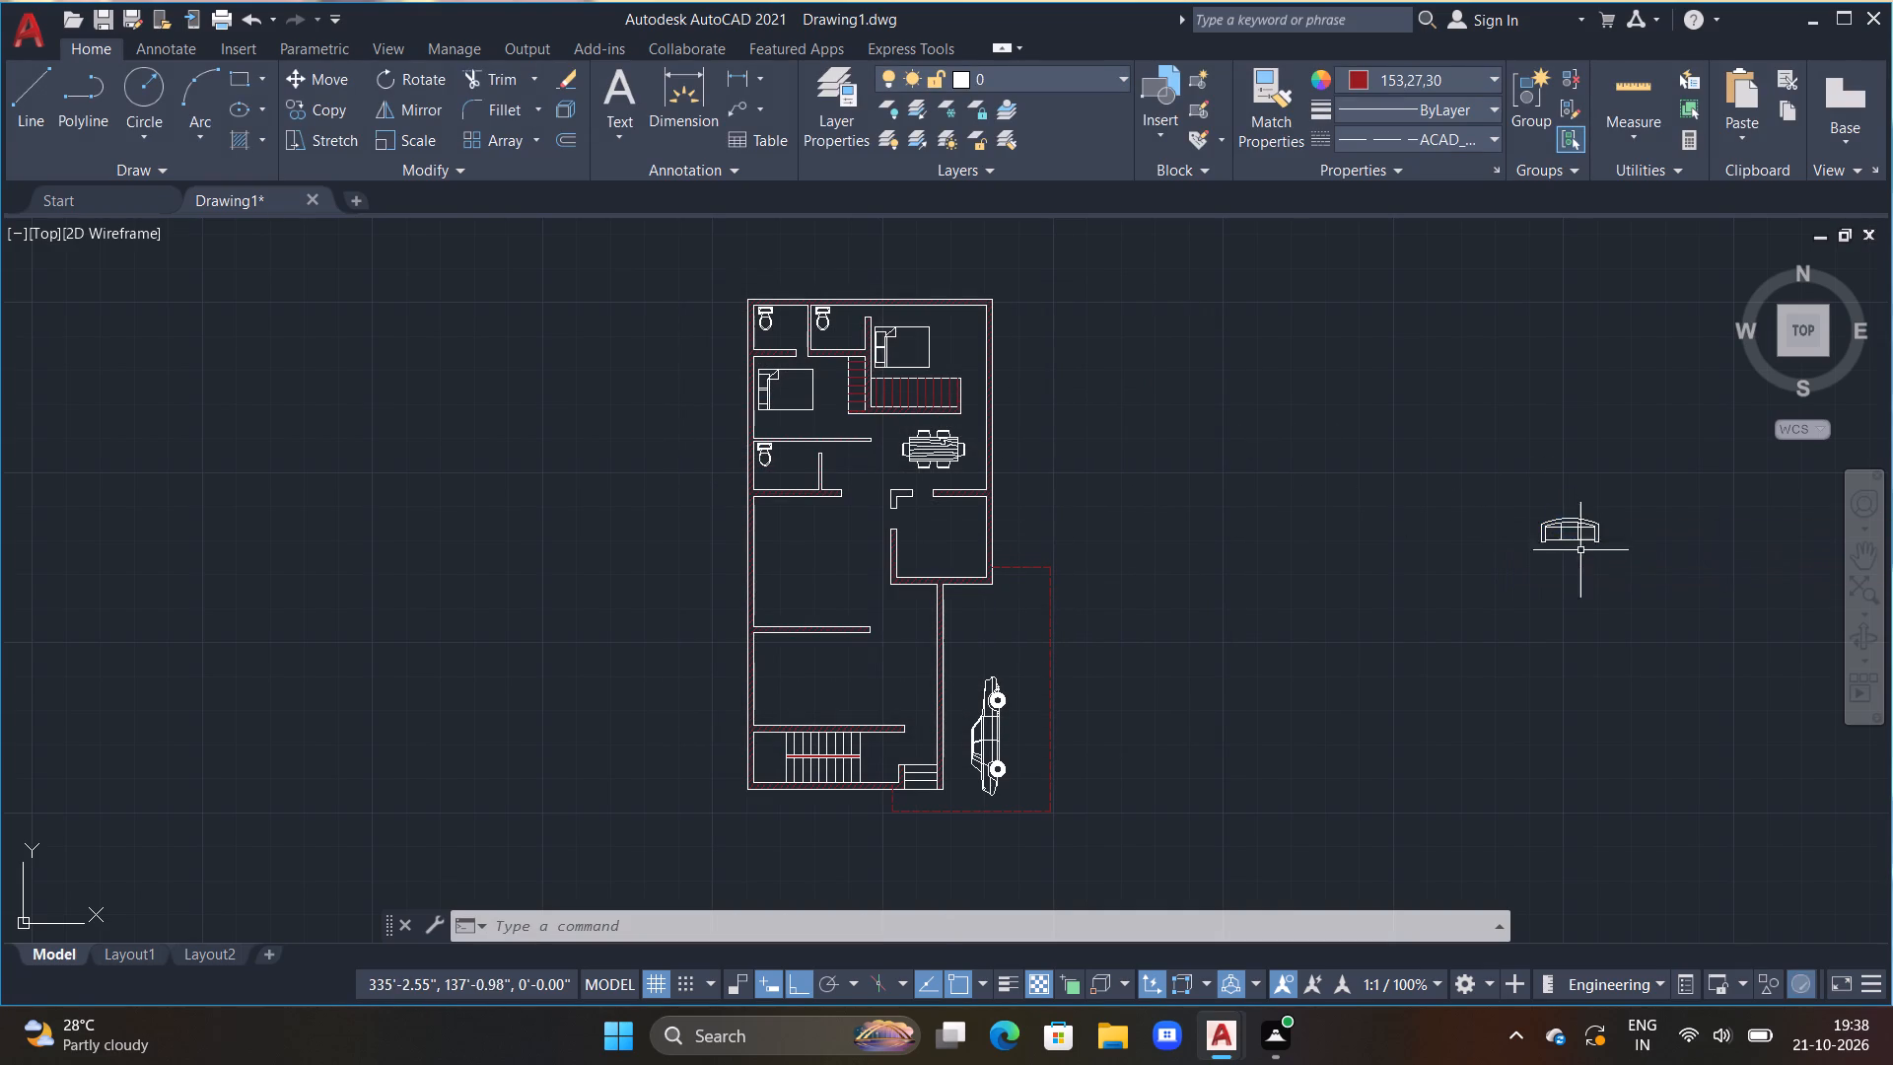
Rotate the sofa block by 90° so its back faces west.
left_click(1570, 526)
key("t")
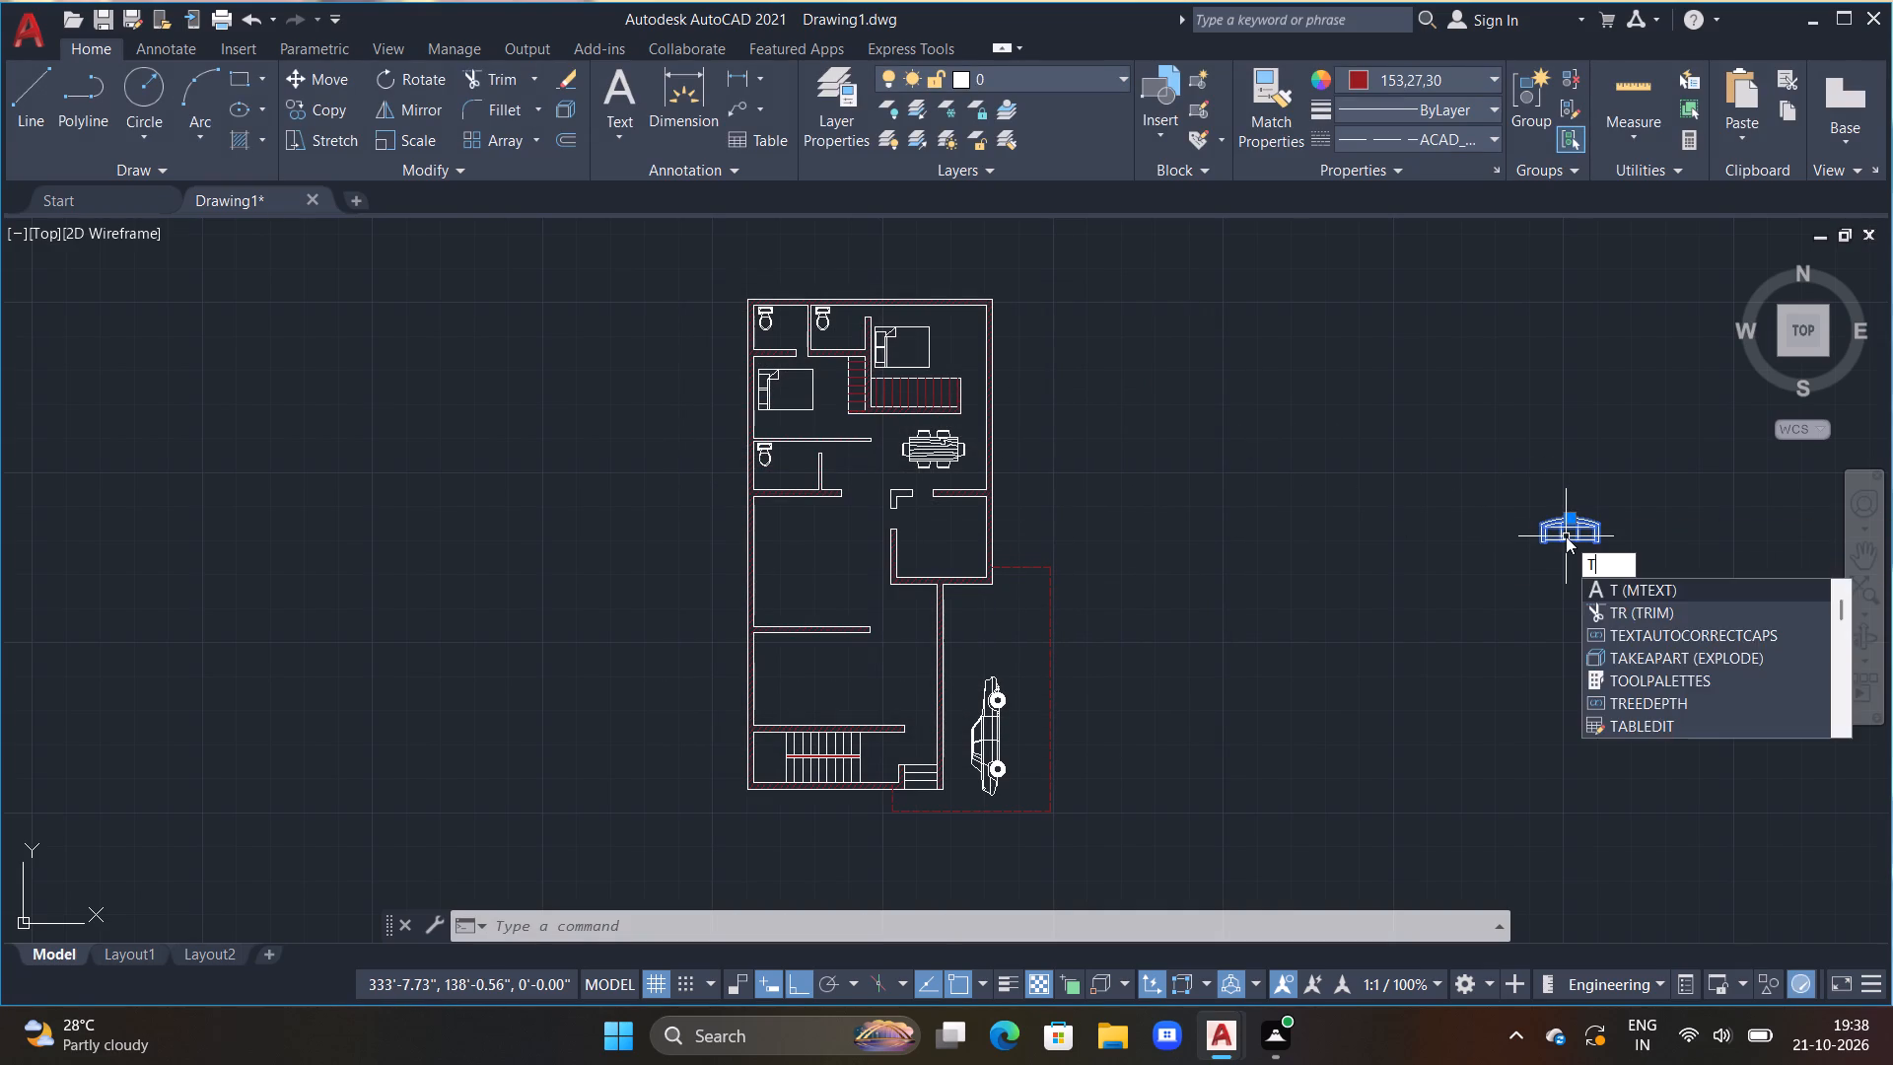
key("BackSpace")
type("RO")
key("space")
left_click(1566, 536)
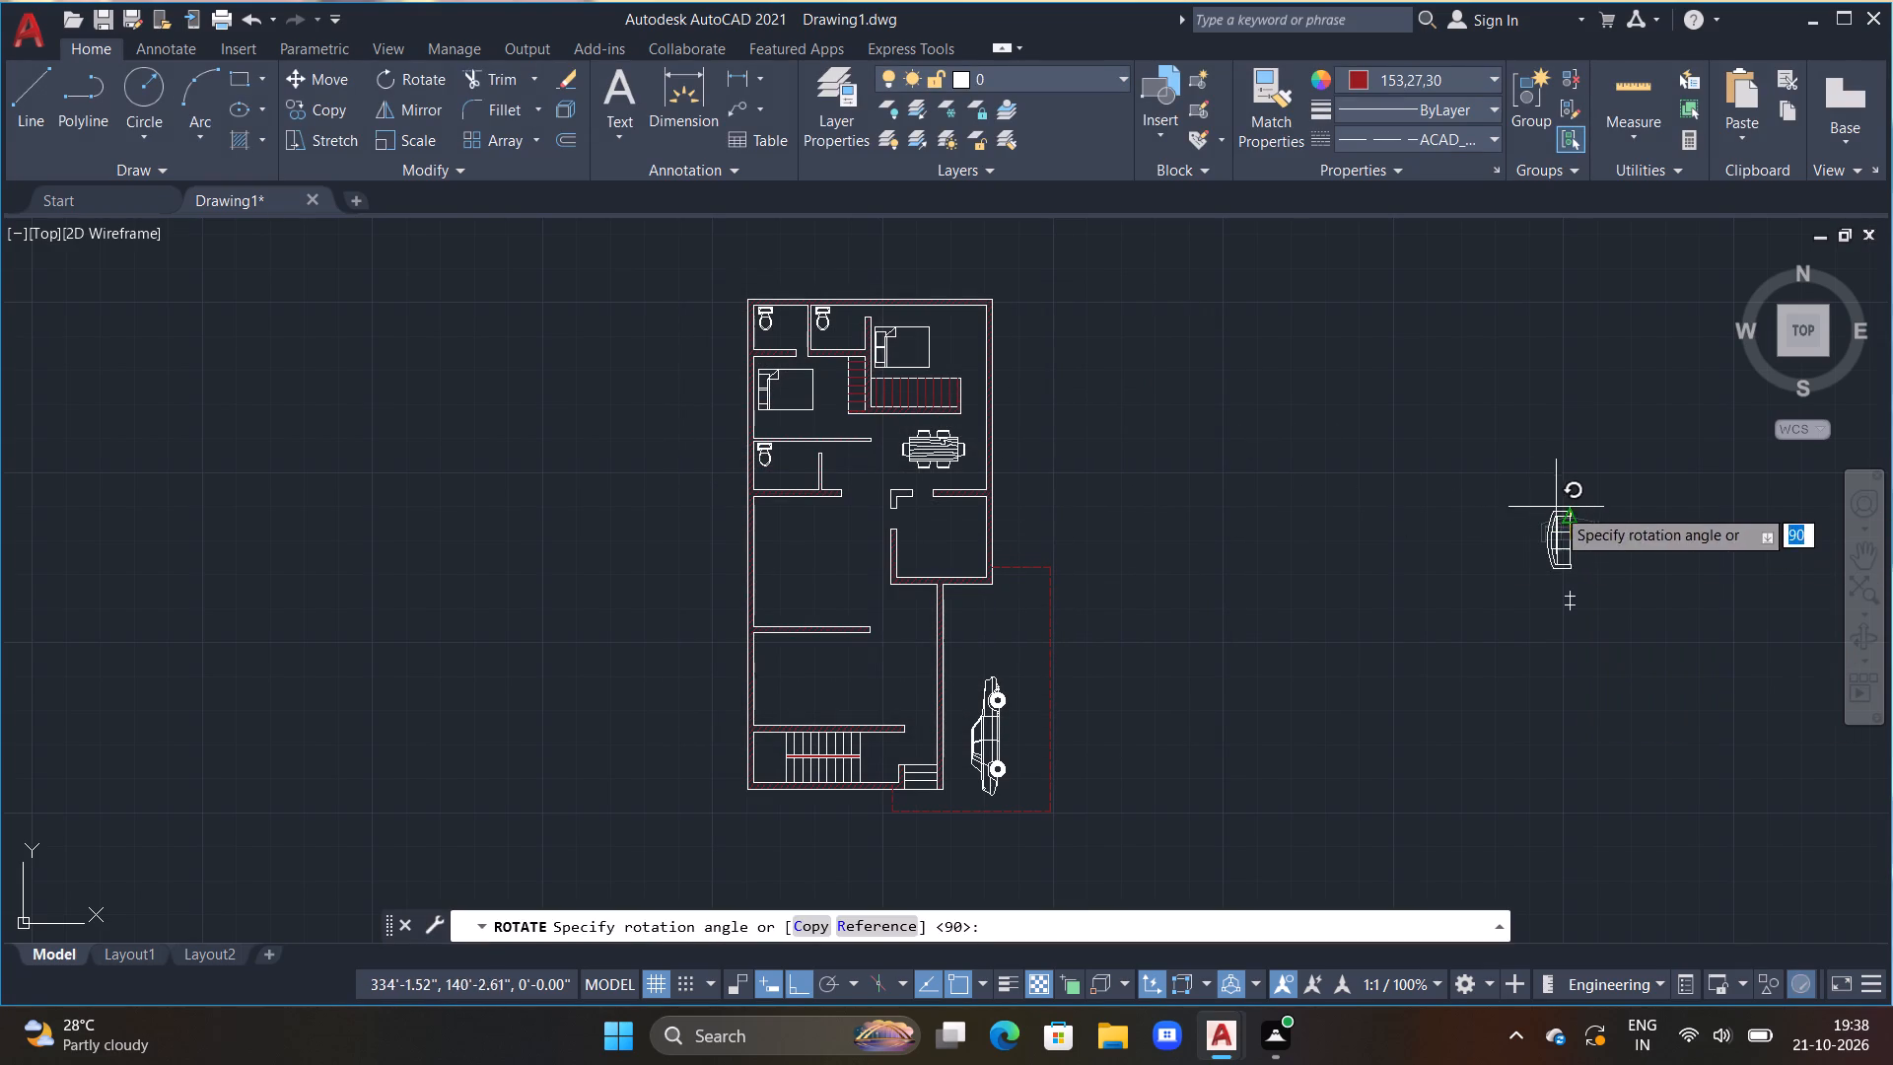
left_click(1553, 494)
left_click(1562, 541)
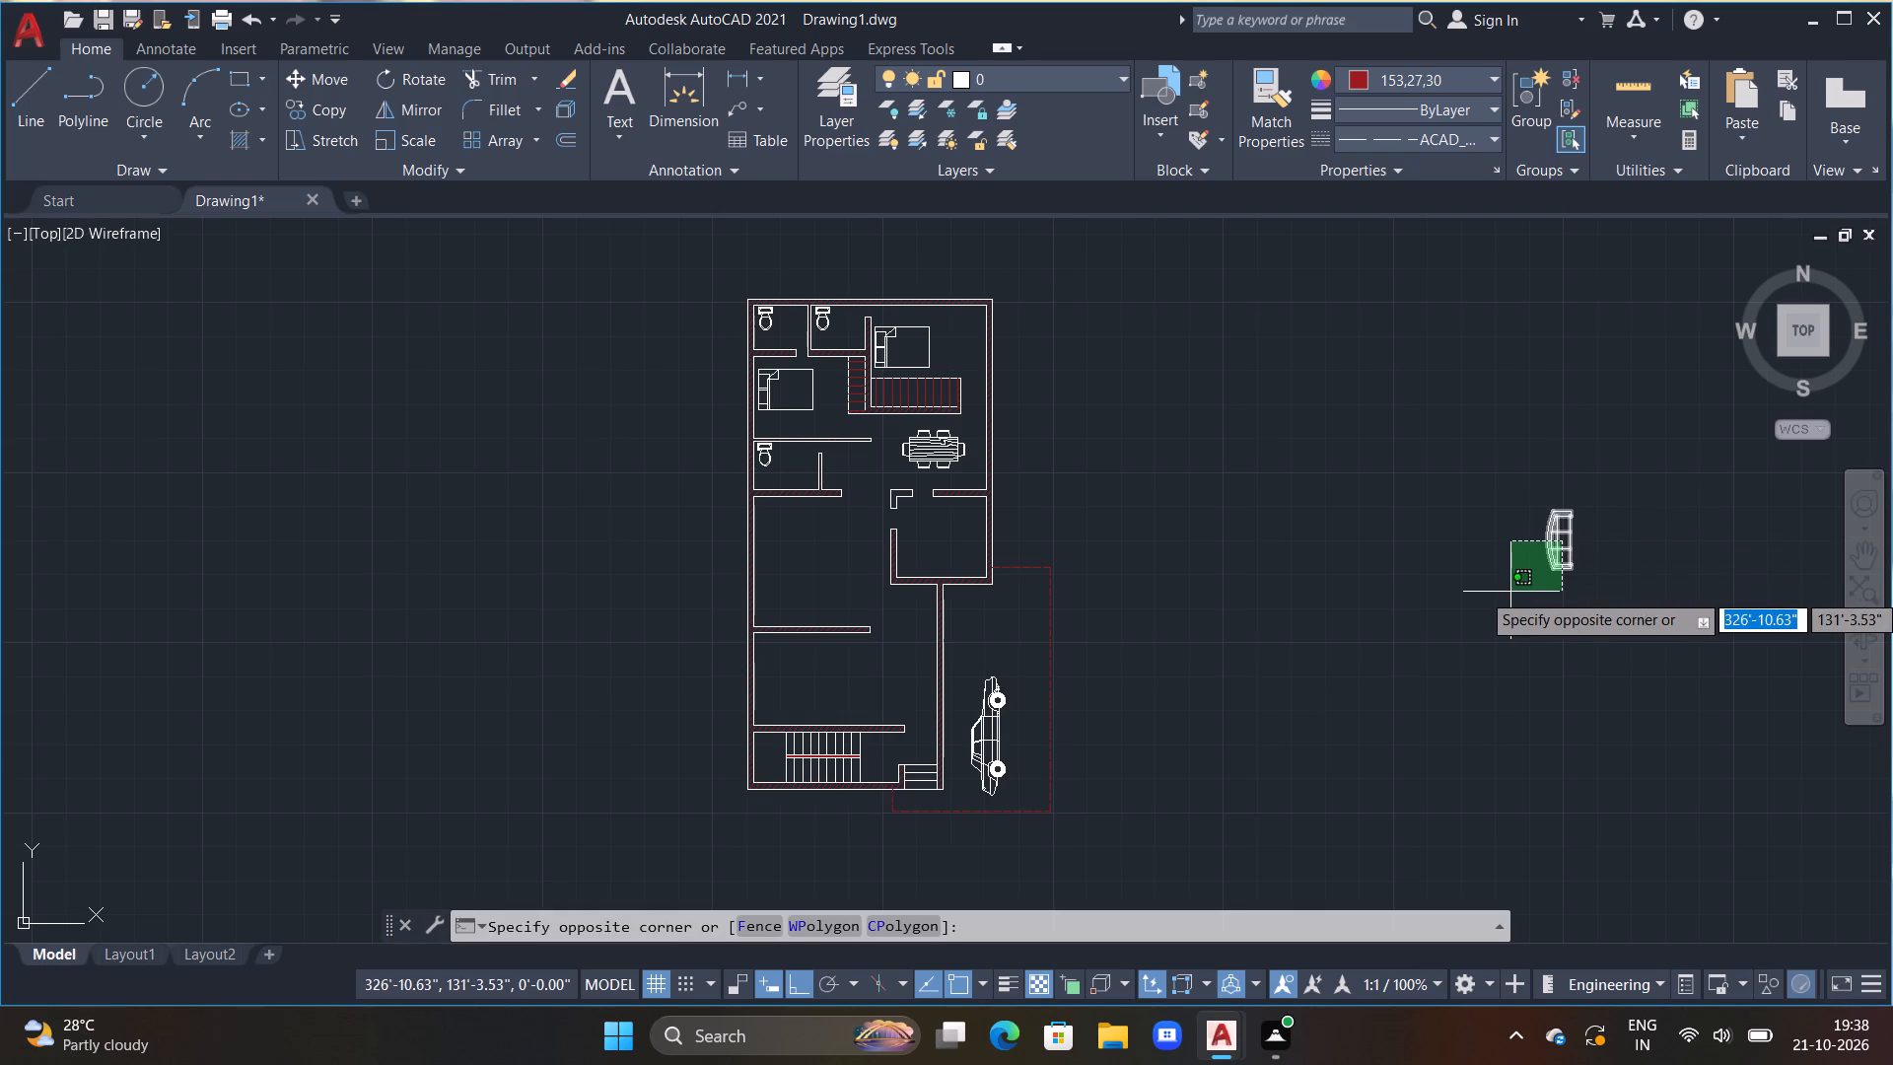
key("Escape")
Move the sofa with ortho off into the room north of the staircase, beside the western wall.
left_click(1549, 554)
type("M")
key("space")
left_click_drag(1549, 558, 1385, 625)
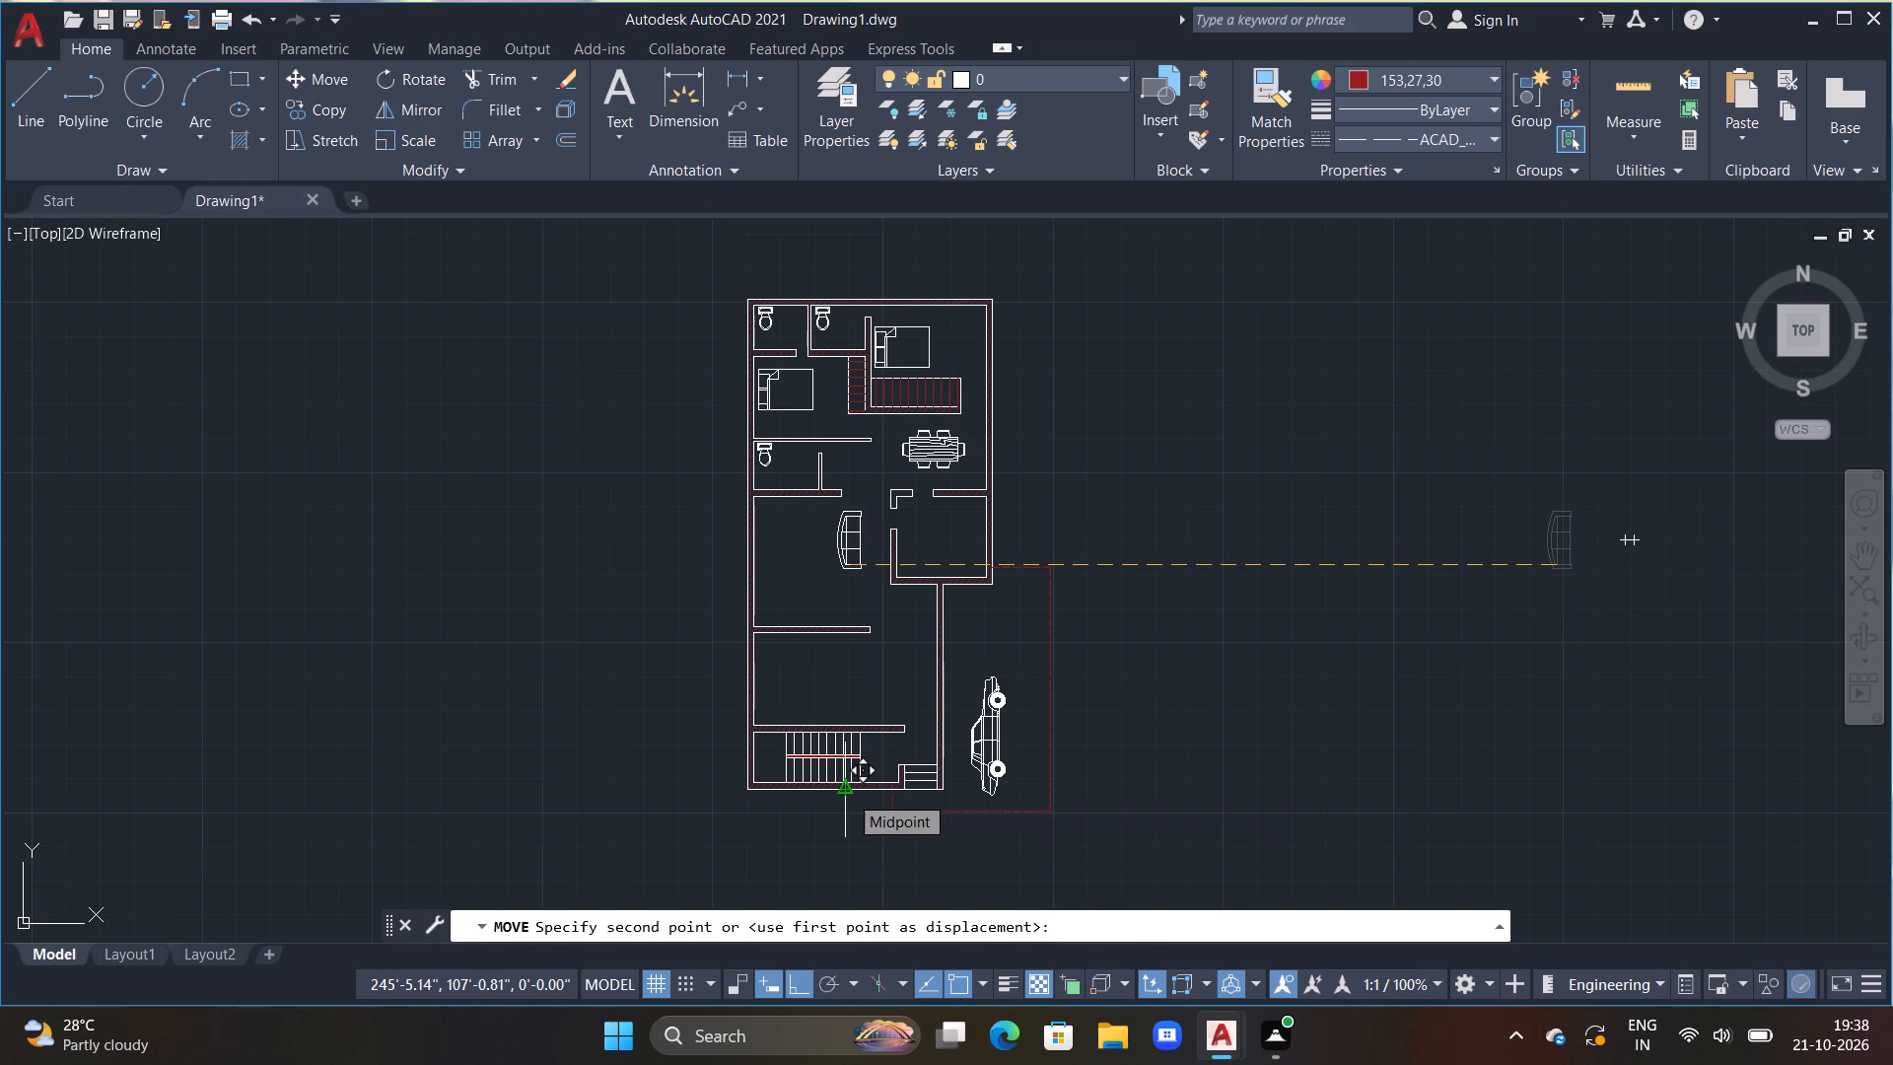
key("F8")
scroll(792, 688, "up", 2)
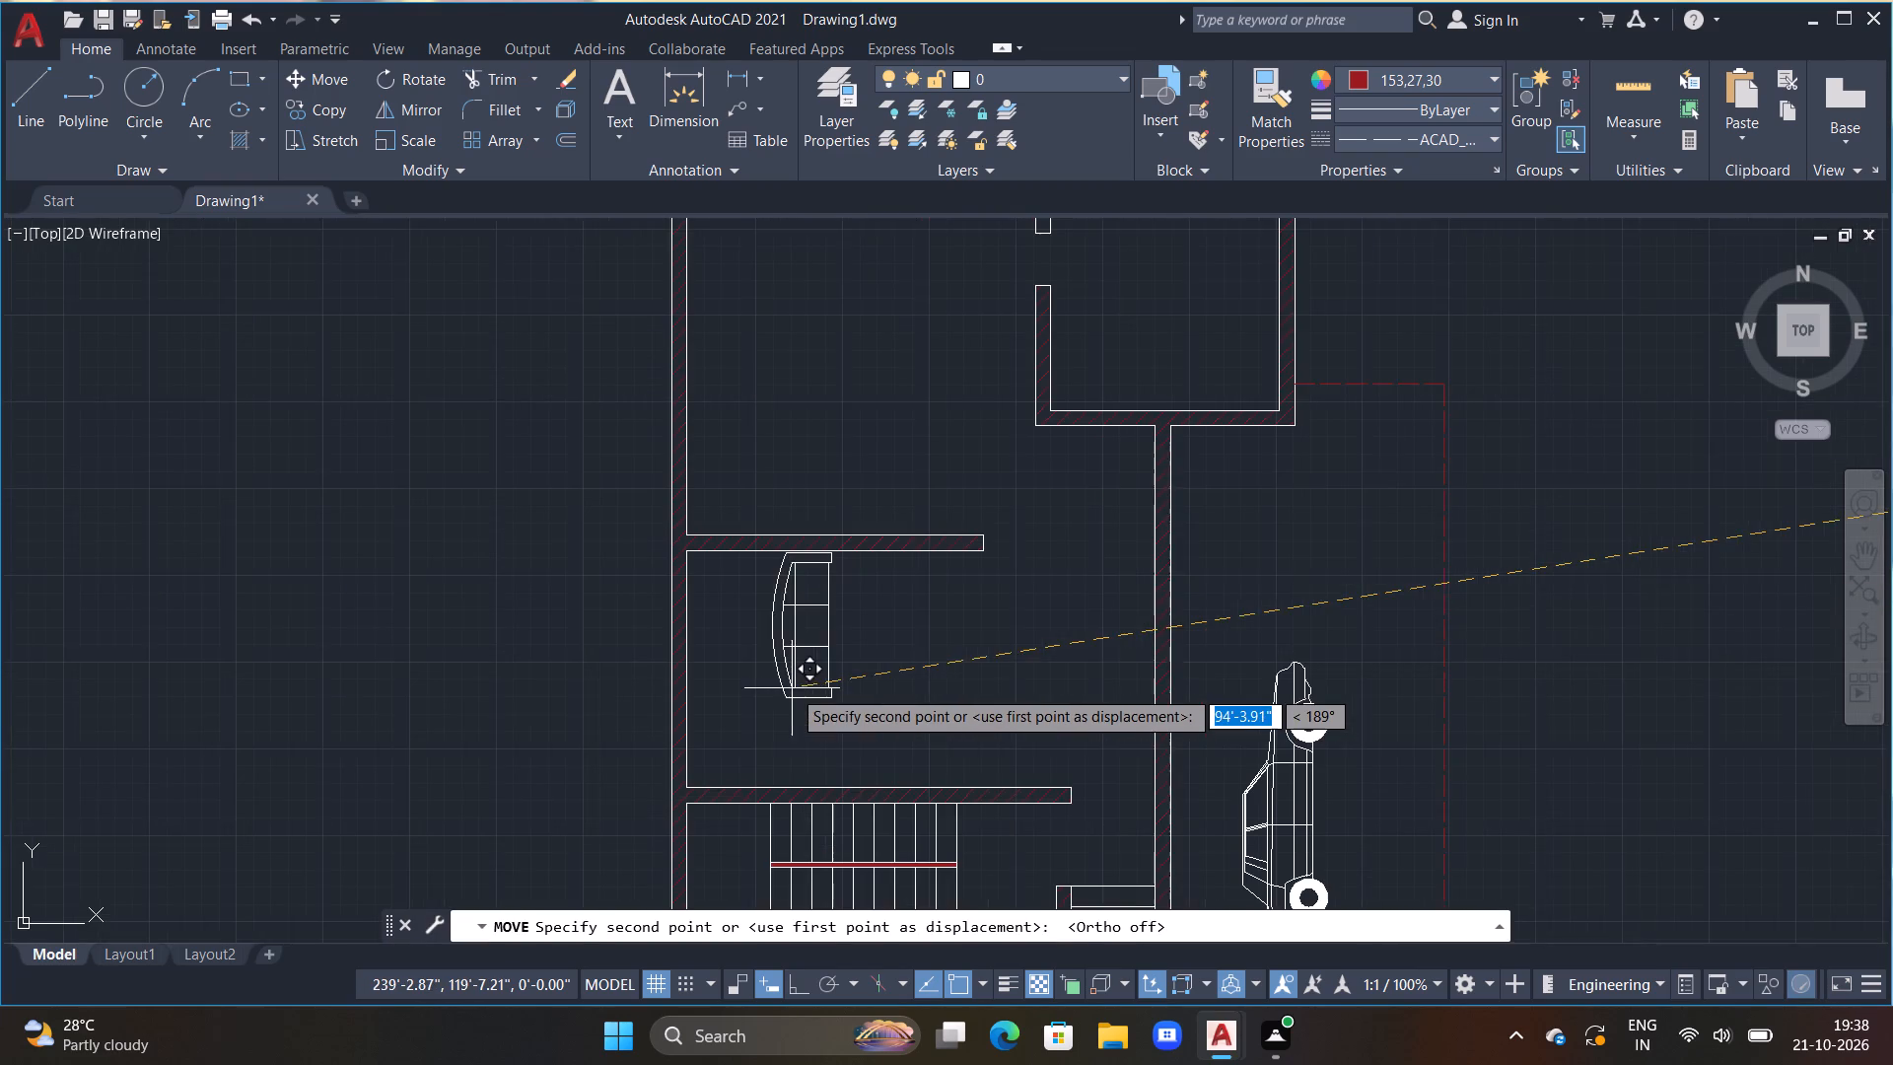
middle_click_drag(793, 688, 799, 660)
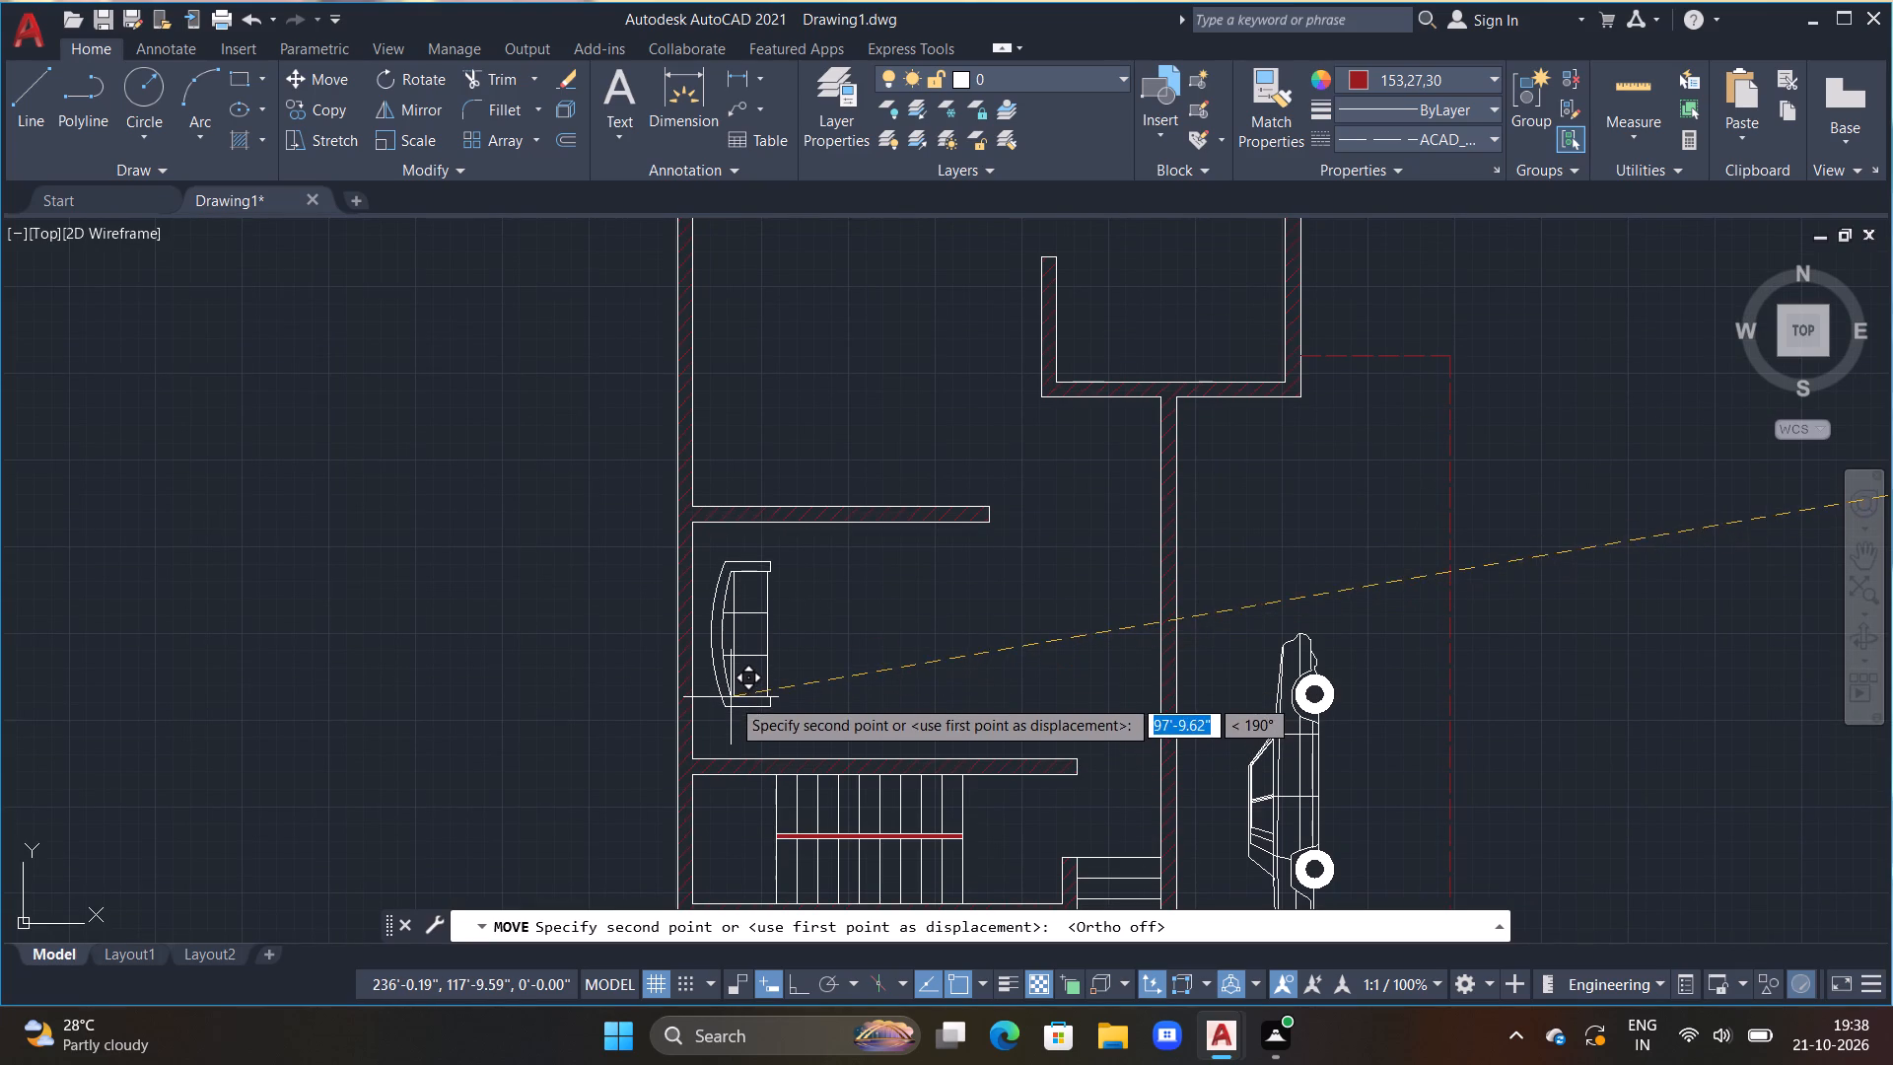
left_click(731, 697)
key("Escape")
Examine the sofa's placement in the room between the partition wall and the staircase.
scroll(792, 682, "down", 3)
middle_click_drag(829, 650, 828, 582)
scroll(829, 598, "up", 1)
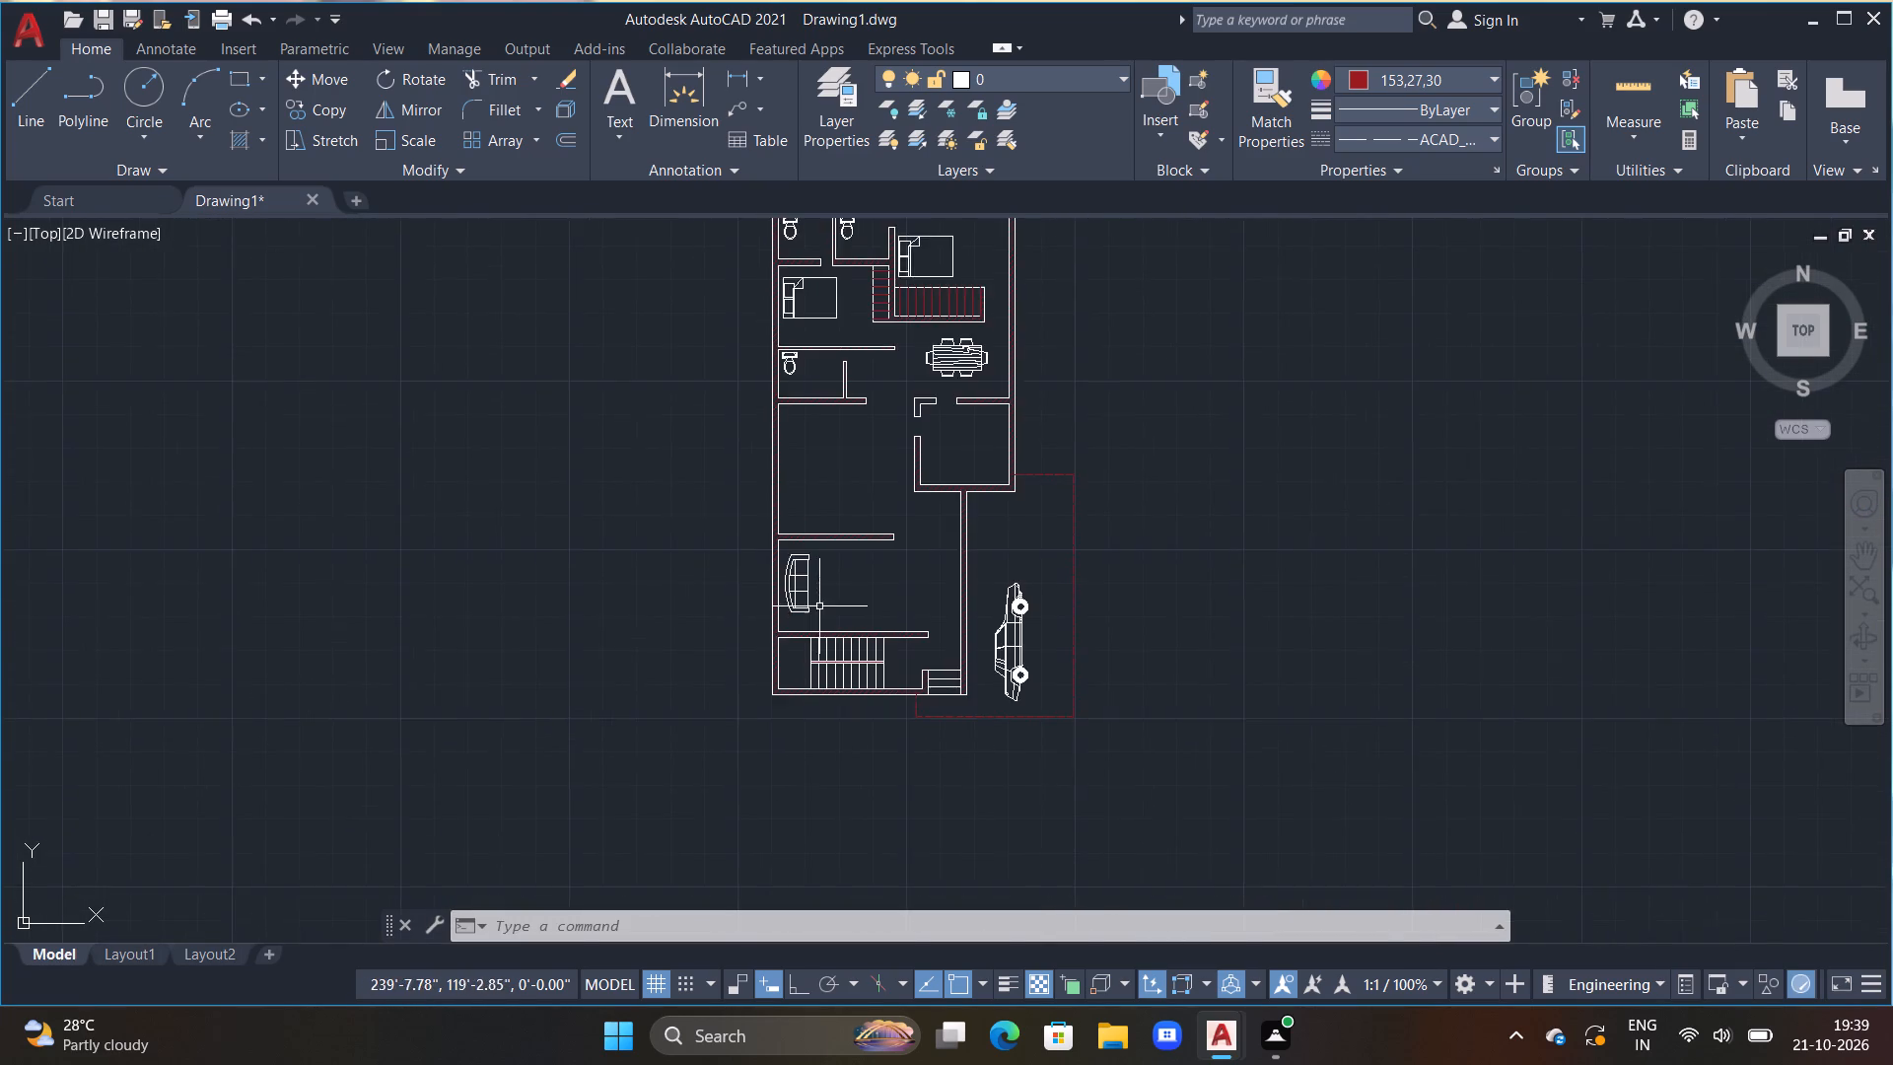
scroll(819, 602, "up", 2)
middle_click_drag(840, 591, 867, 565)
scroll(869, 569, "down", 3)
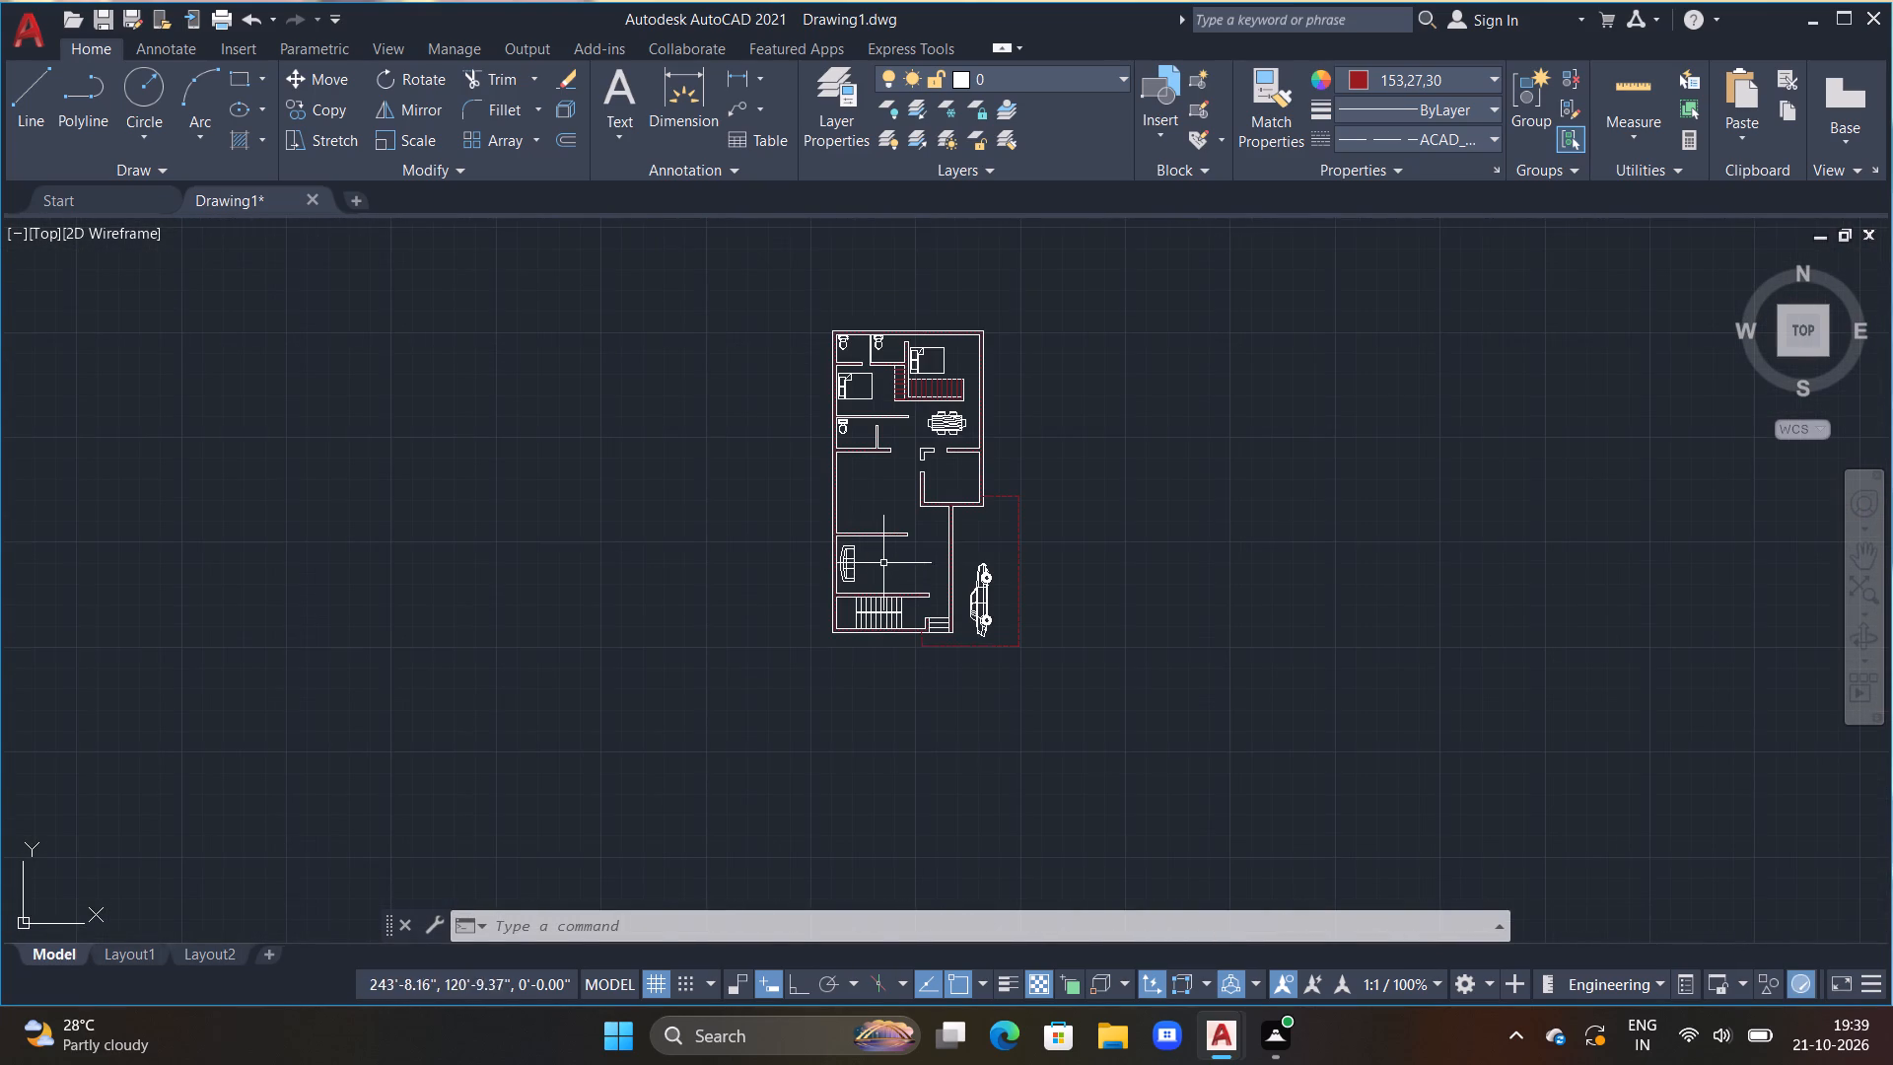
scroll(886, 550, "up", 1)
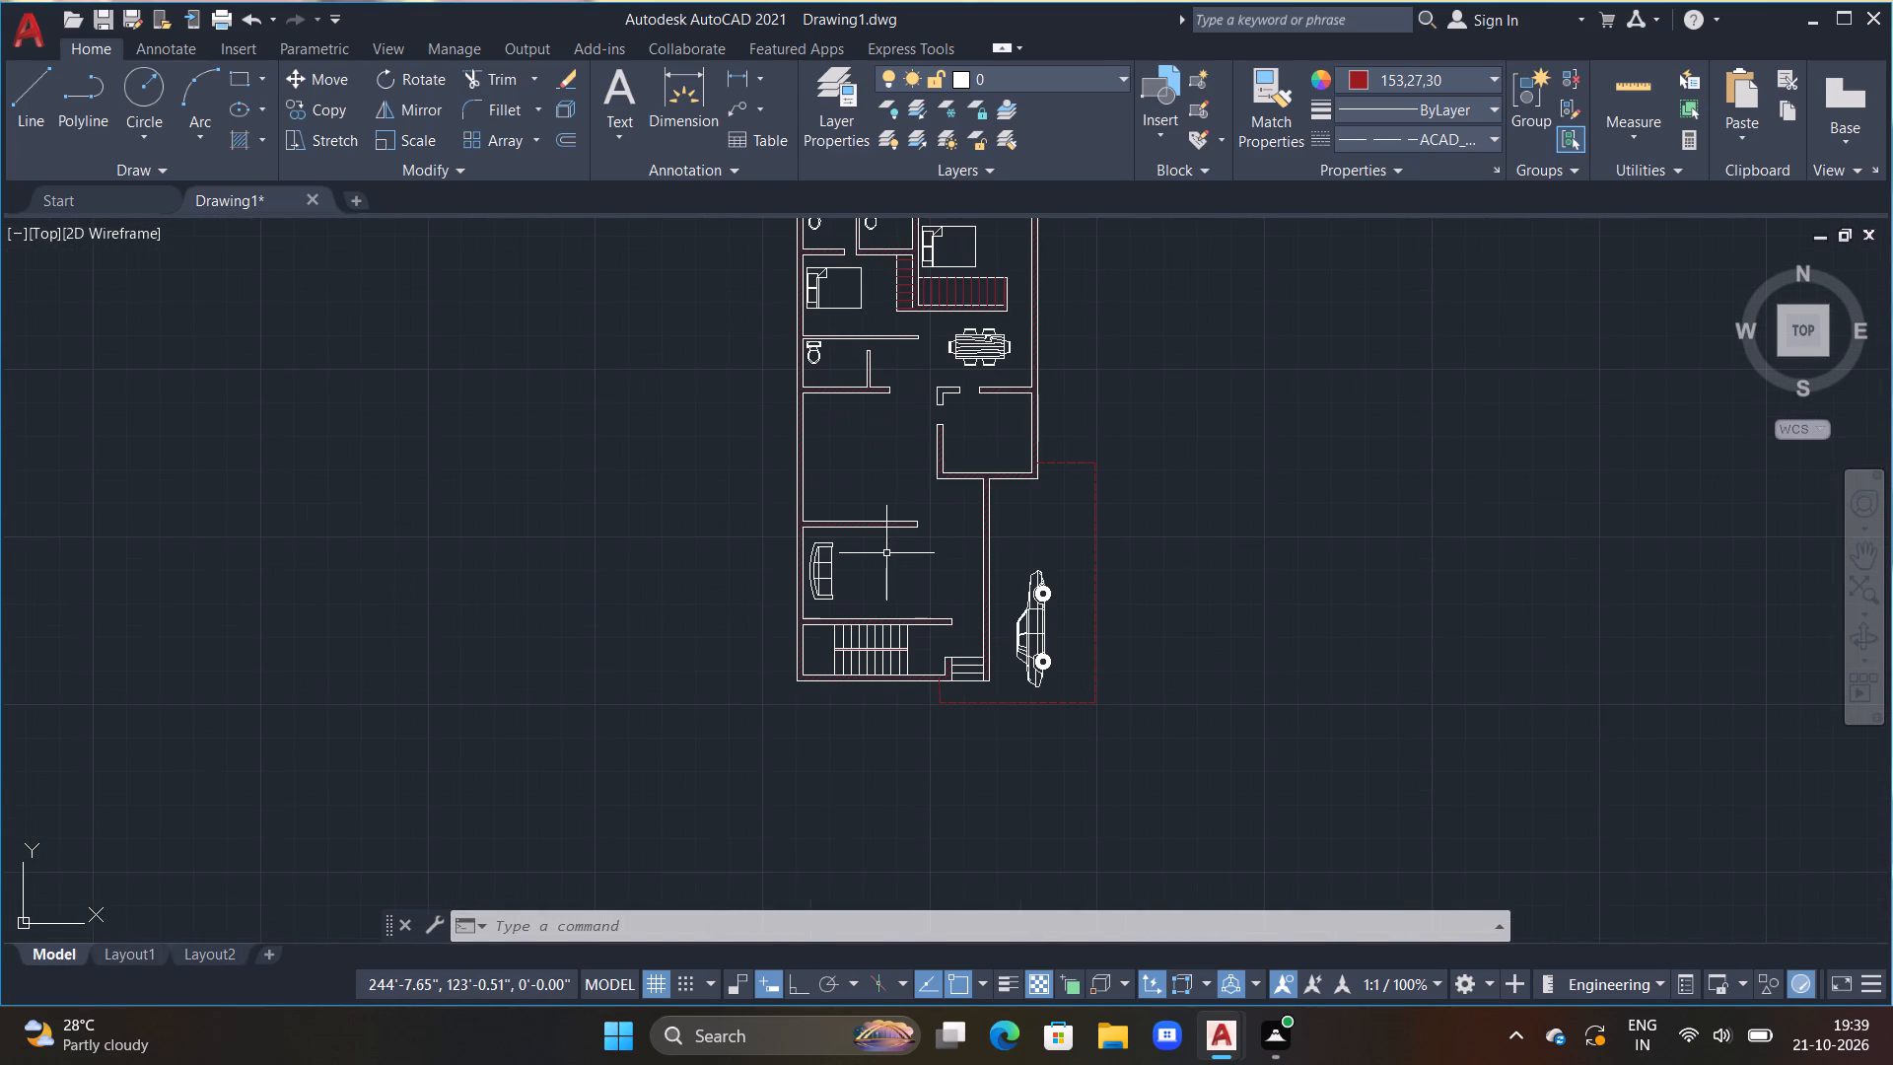
scroll(888, 562, "up", 1)
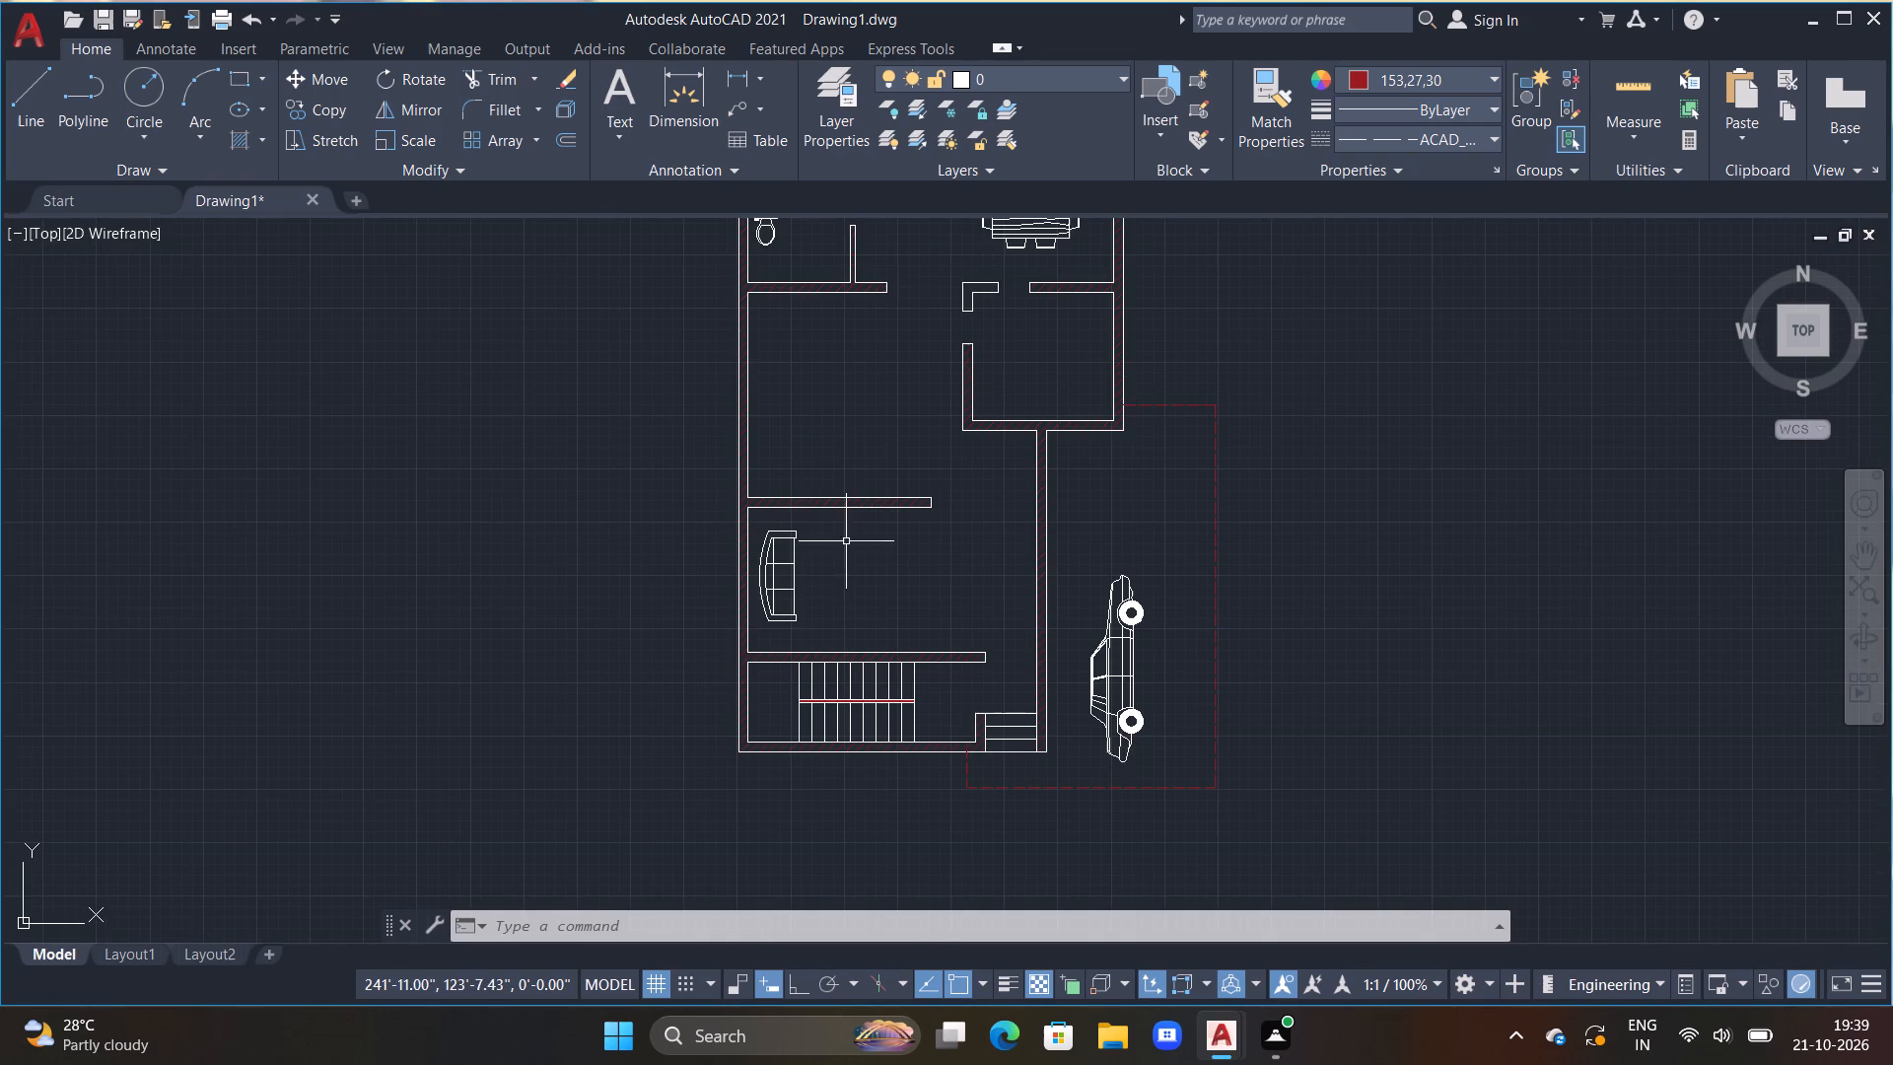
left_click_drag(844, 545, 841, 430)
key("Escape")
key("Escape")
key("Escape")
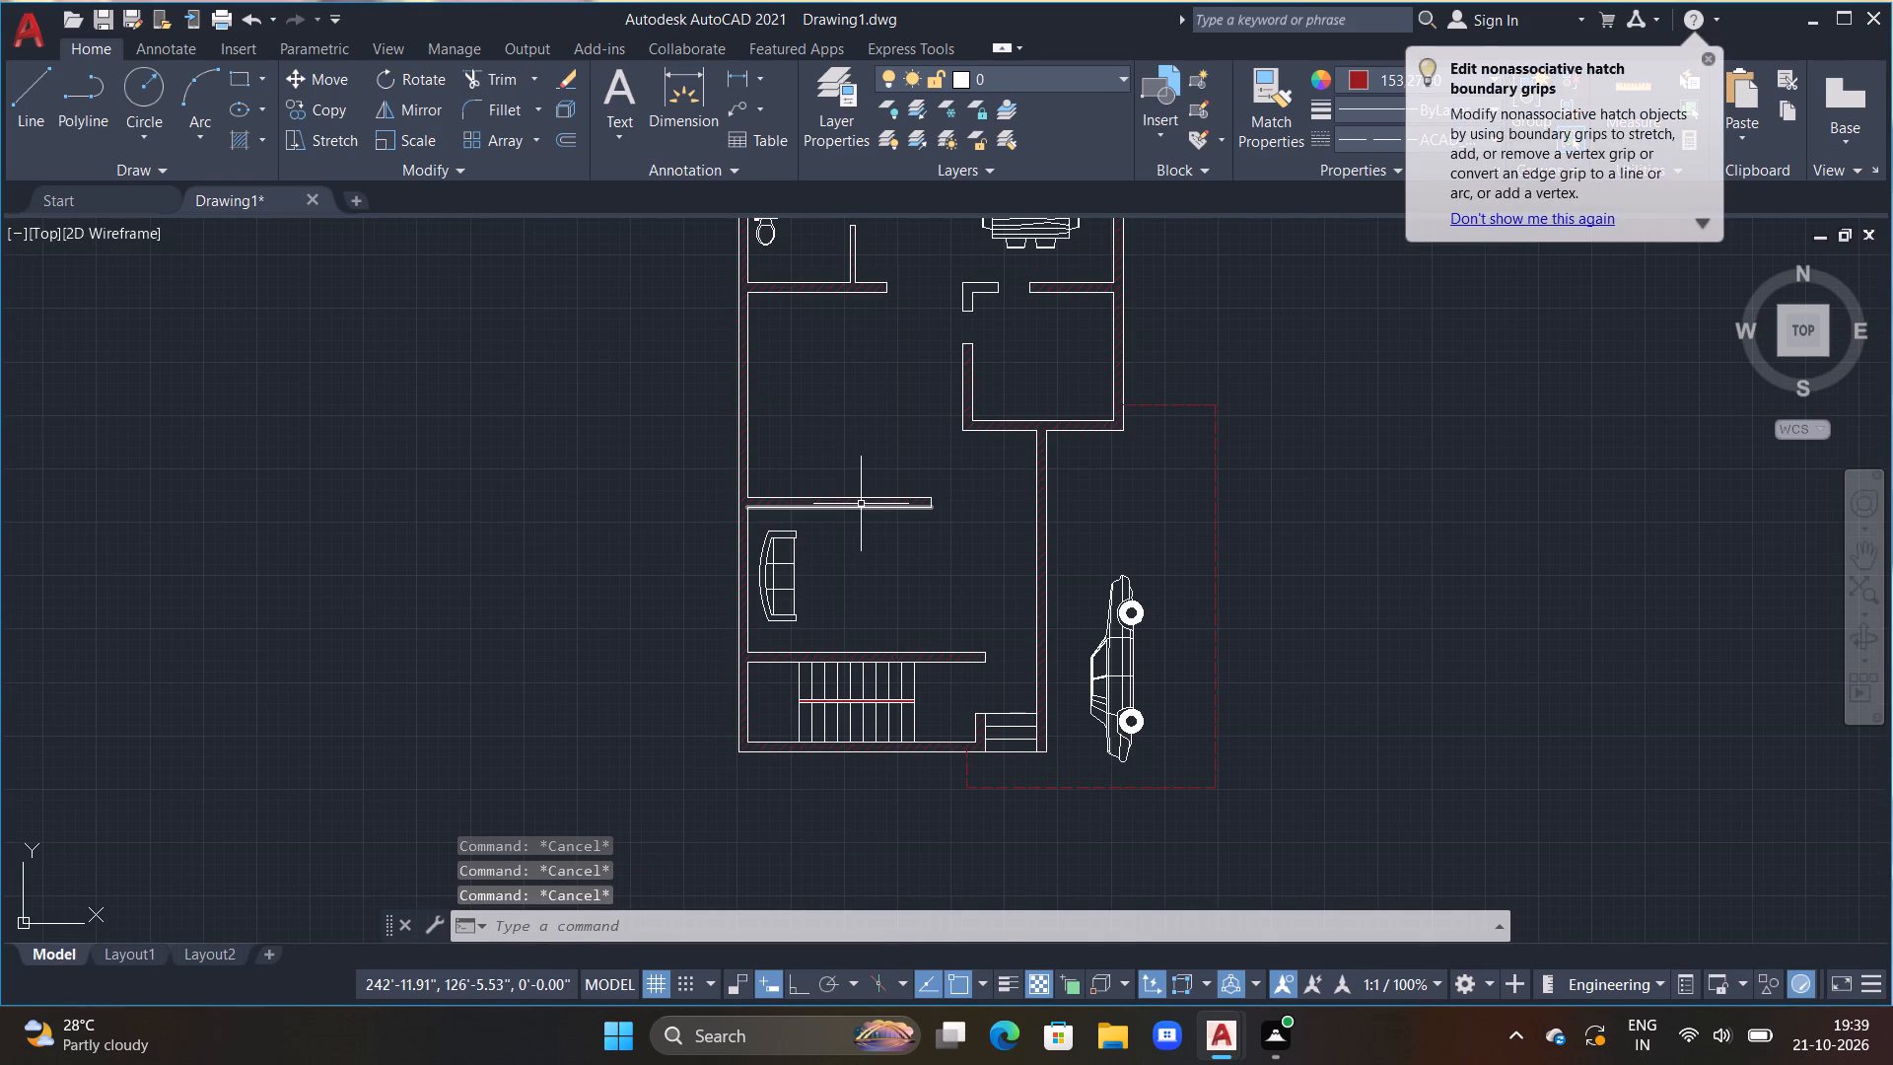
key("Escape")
Extend the inner face line of the western wall across the junction with the partition north of the sofa.
scroll(850, 509, "up", 2)
middle_click_drag(708, 547, 902, 533)
key("Escape")
key("Escape")
type("EX")
key("space")
left_click(775, 505)
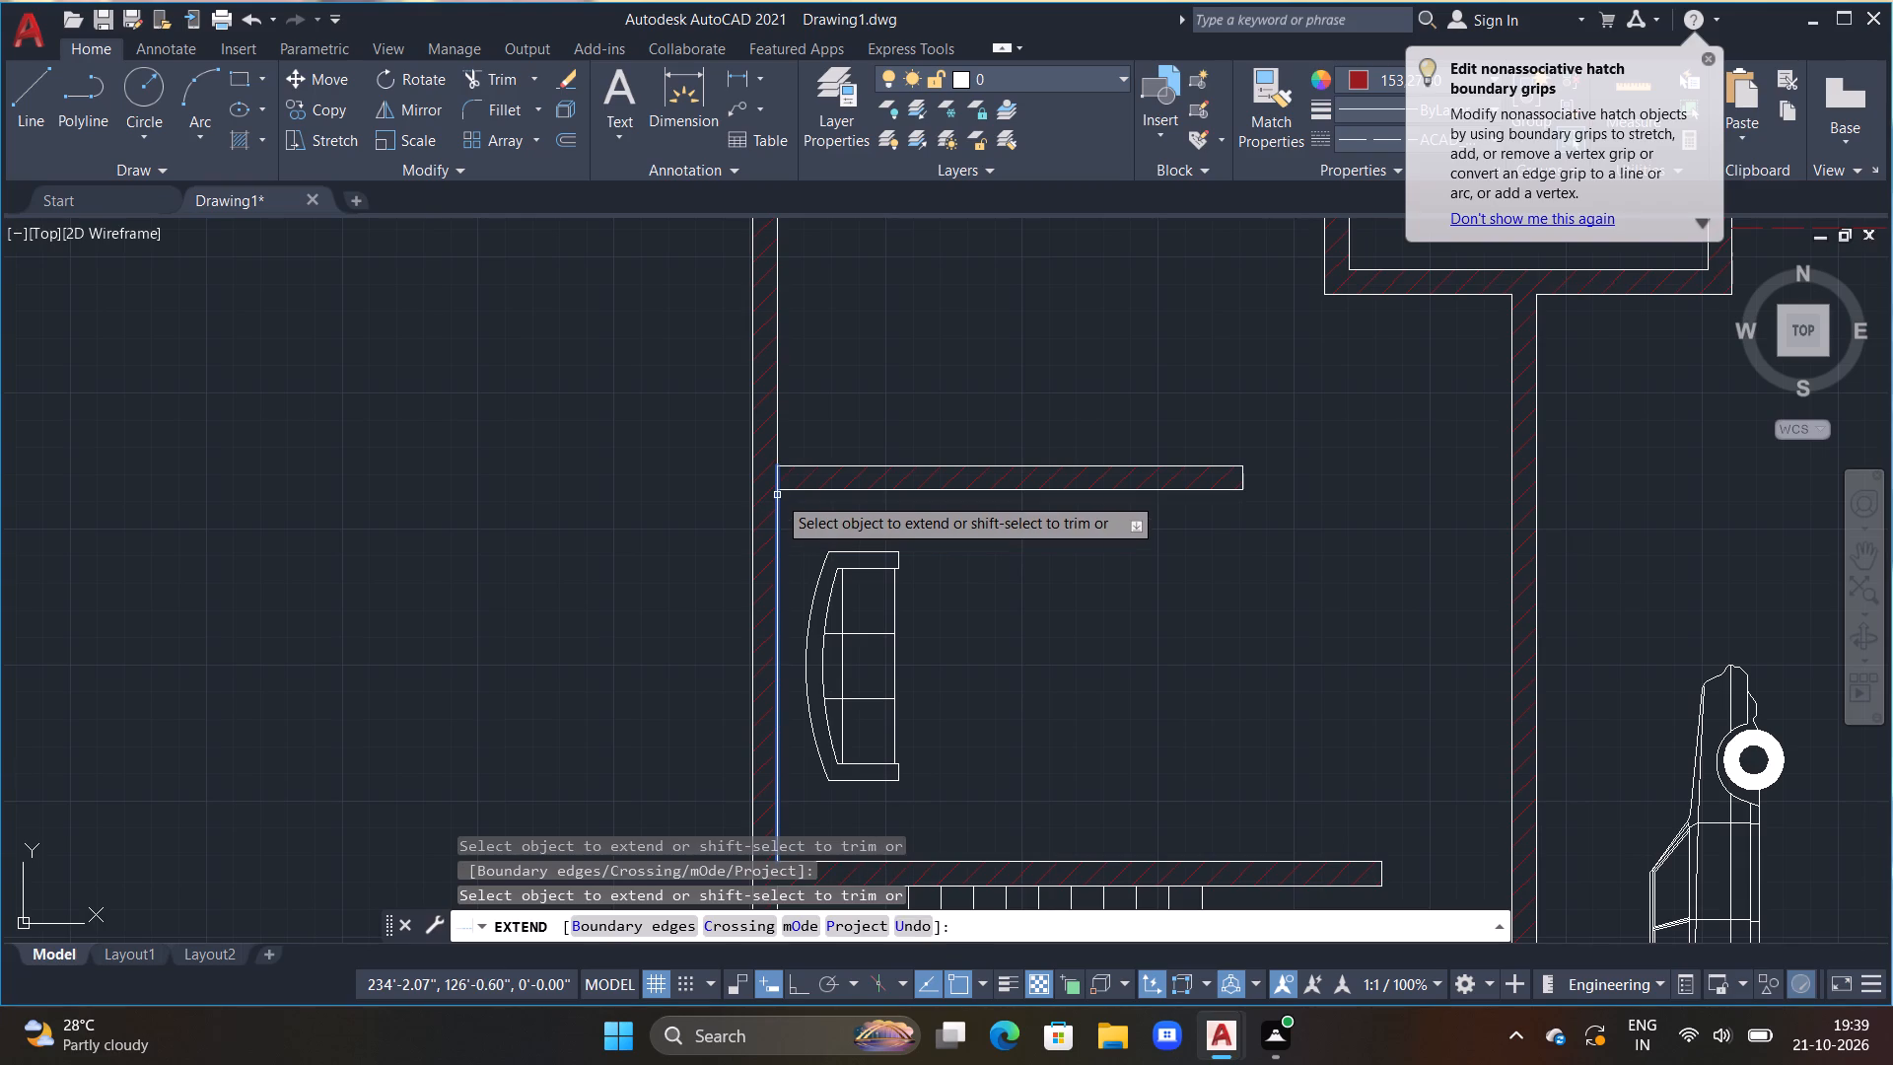
left_click(777, 495)
key("Escape")
key("Escape")
key("Escape")
Trim away the whole partition wall north of the sofa, including both face lines, its hatch and its end line.
type("TR")
key("space")
left_click_drag(947, 513, 952, 443)
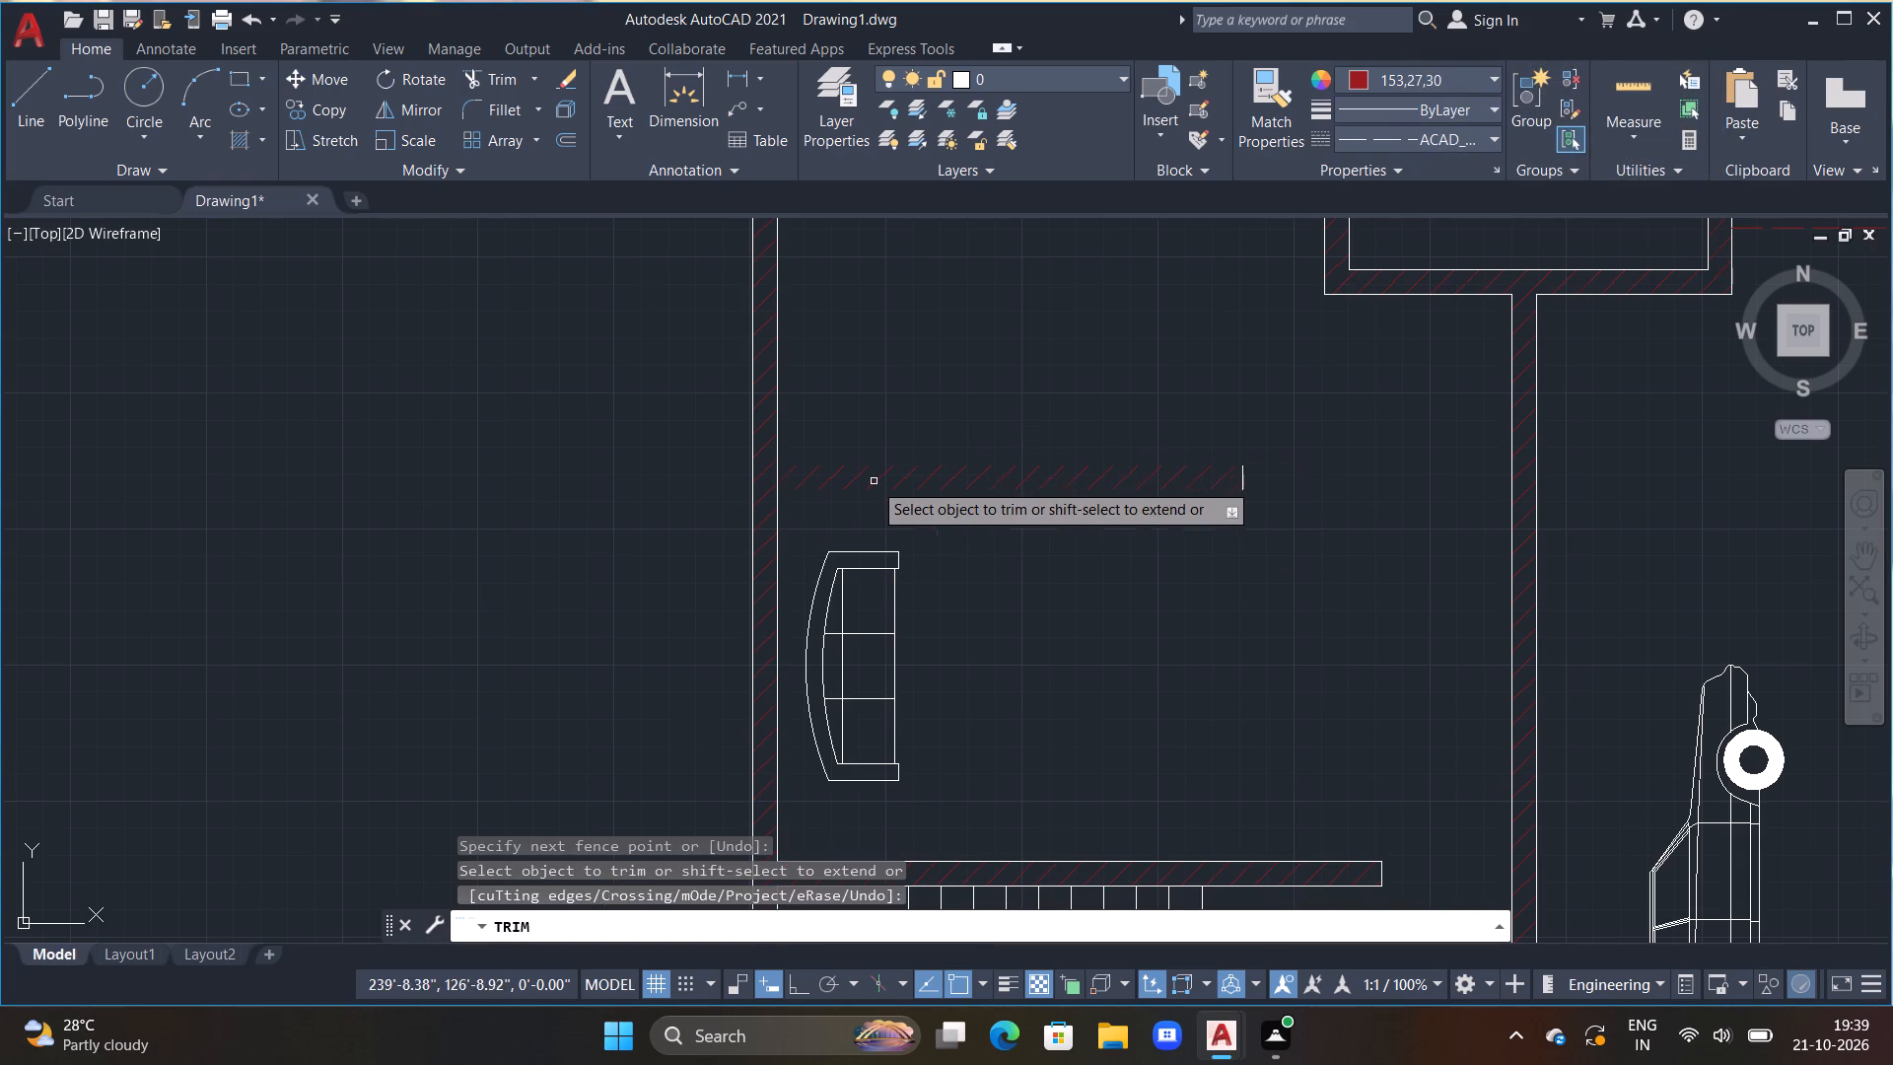
left_click_drag(825, 481, 1142, 476)
left_click_drag(1223, 476, 1245, 475)
left_click_drag(1249, 475, 1266, 475)
scroll(1266, 475, "down", 3)
key("Escape")
key("Escape")
key("Escape")
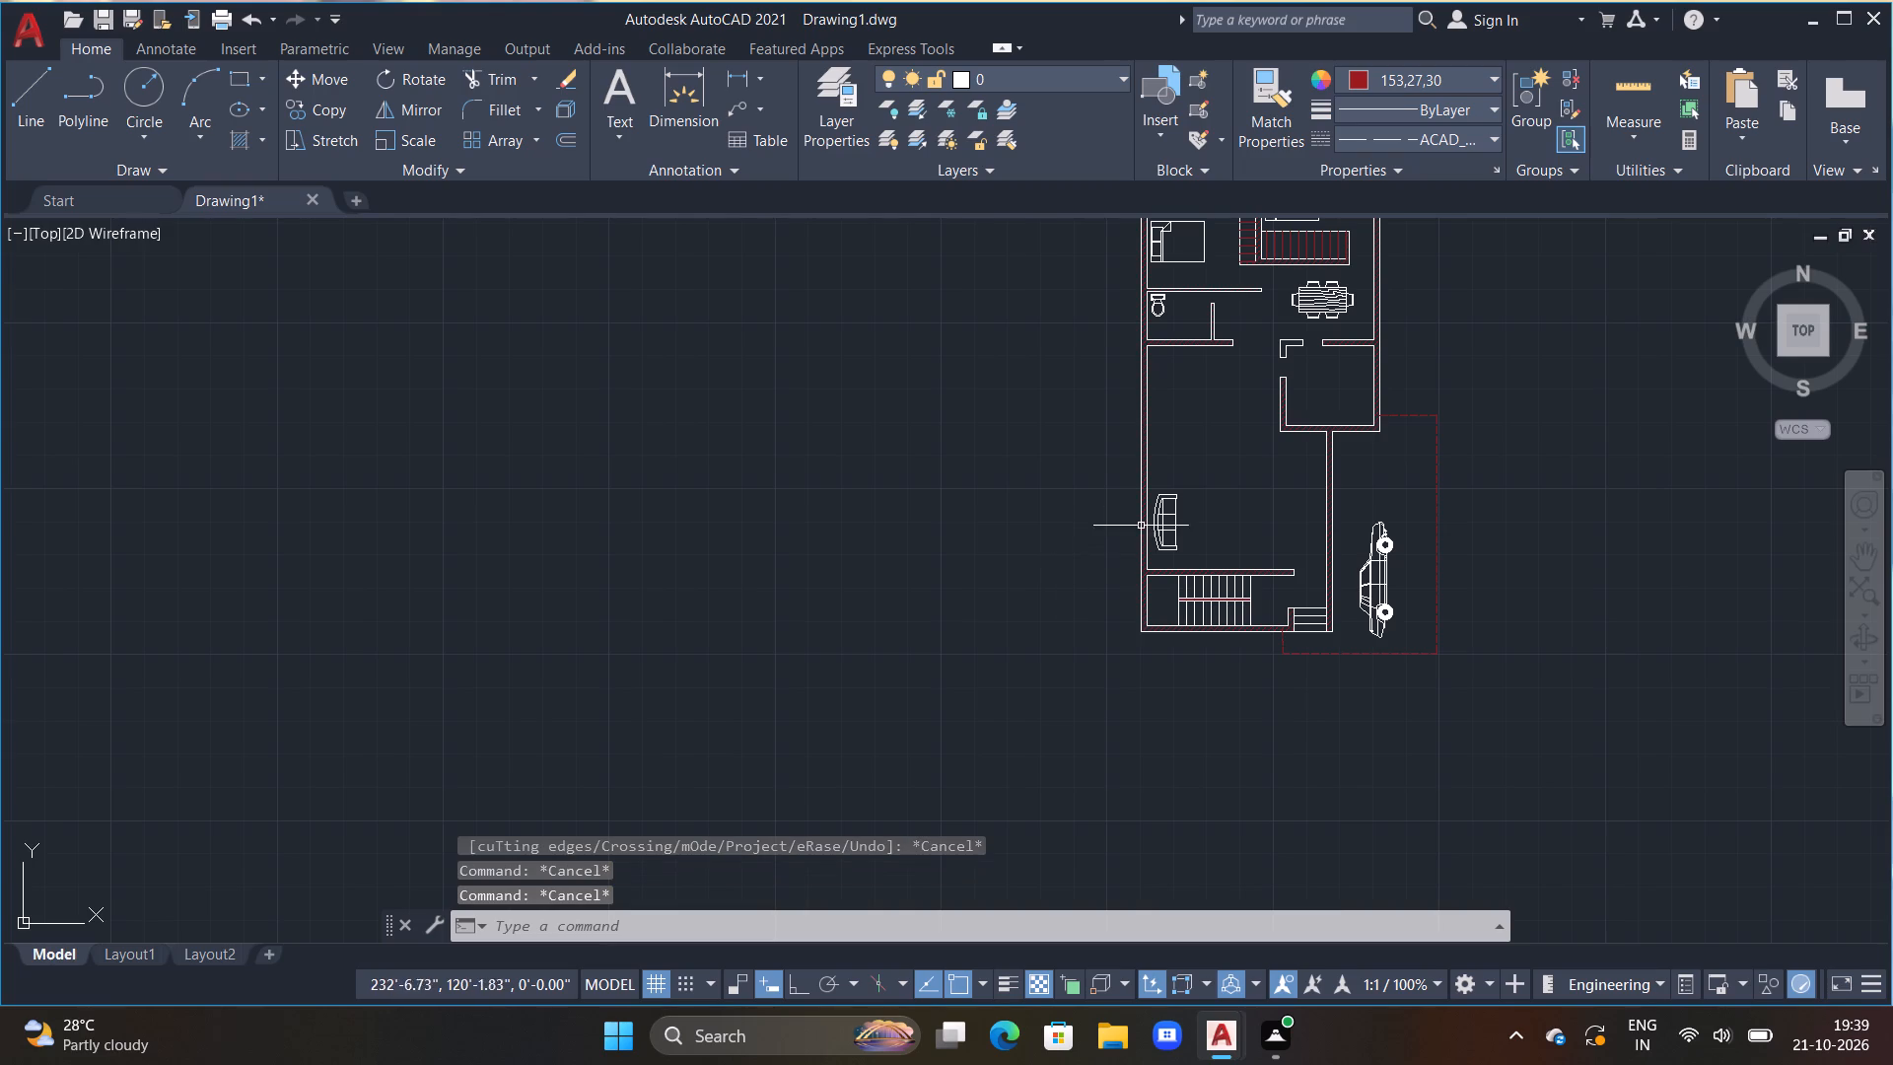
Move the sofa north and slightly east, along the western wall of the enlarged living room.
scroll(1158, 518, "up", 3)
scroll(1305, 485, "down", 1)
middle_click_drag(1307, 485, 925, 613)
scroll(925, 613, "up", 1)
key("Escape")
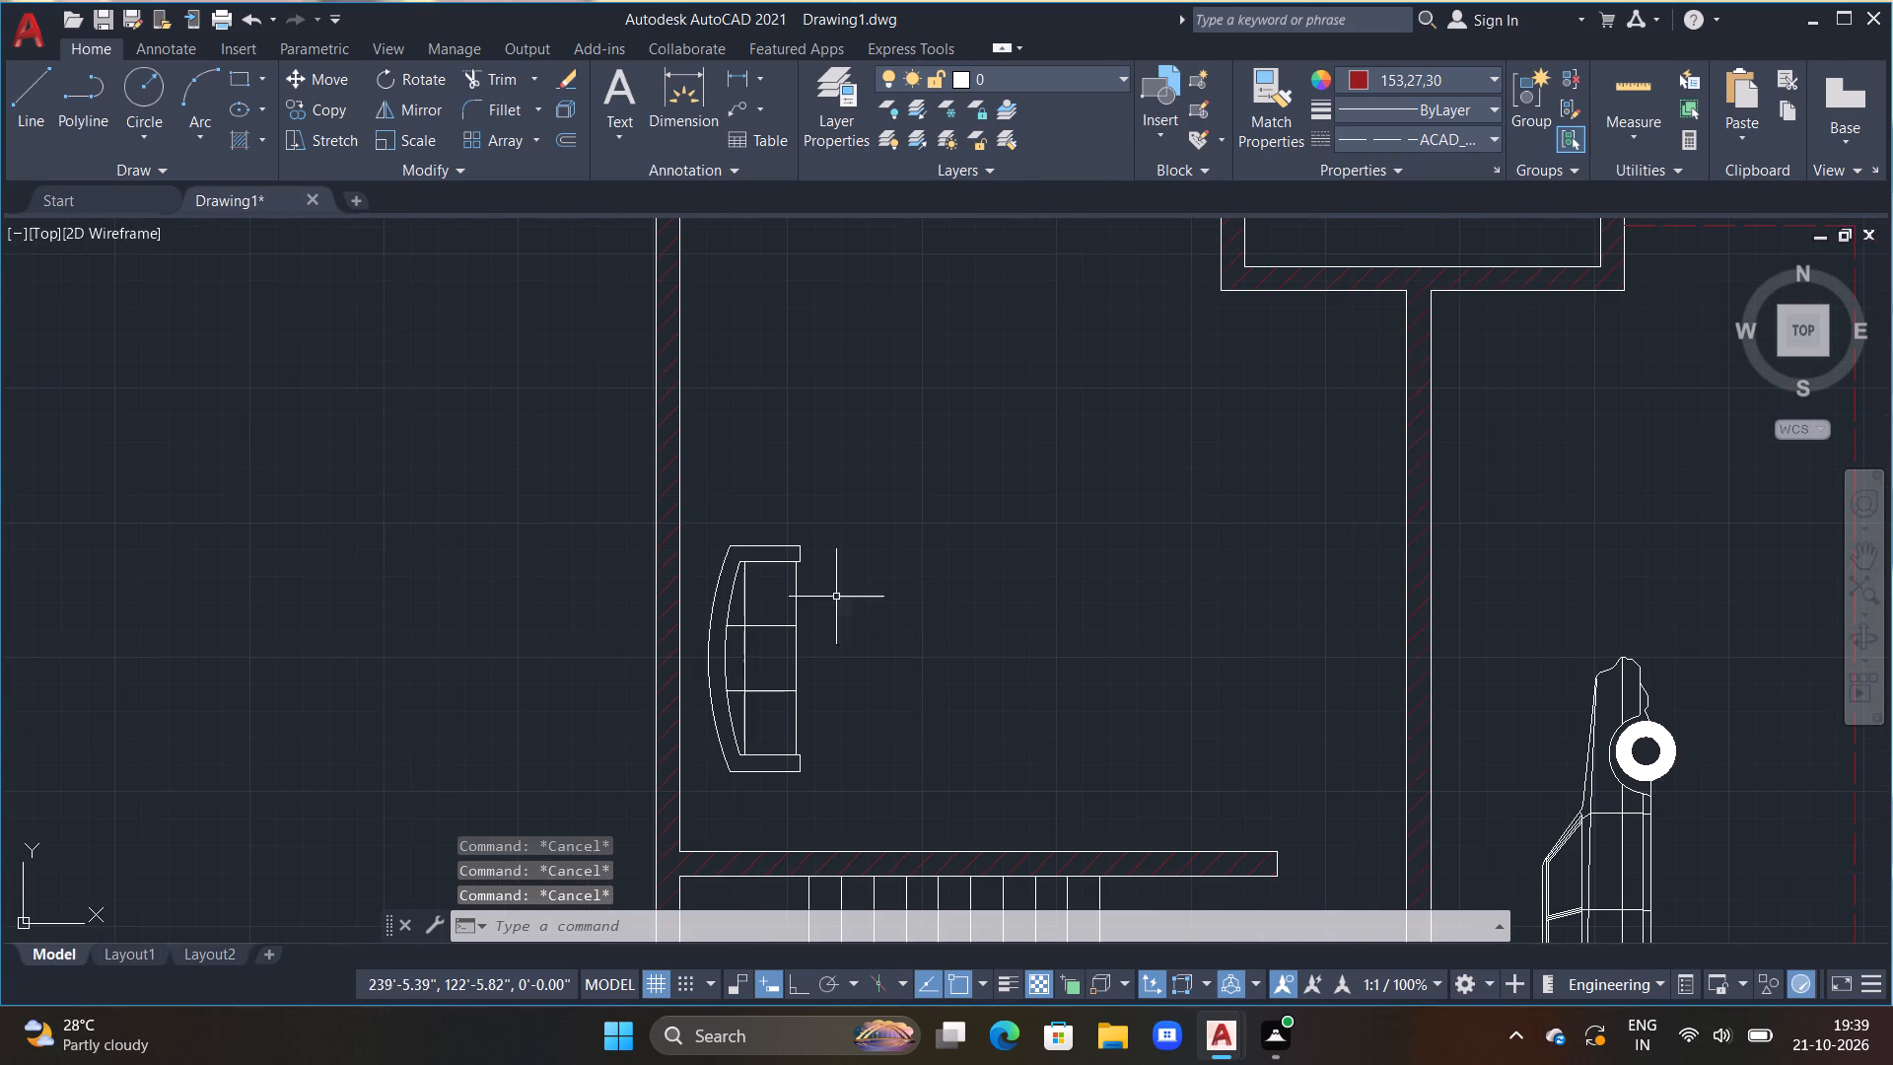
key("Escape")
left_click(790, 544)
type("M")
key("space")
left_click_drag(791, 544, 792, 532)
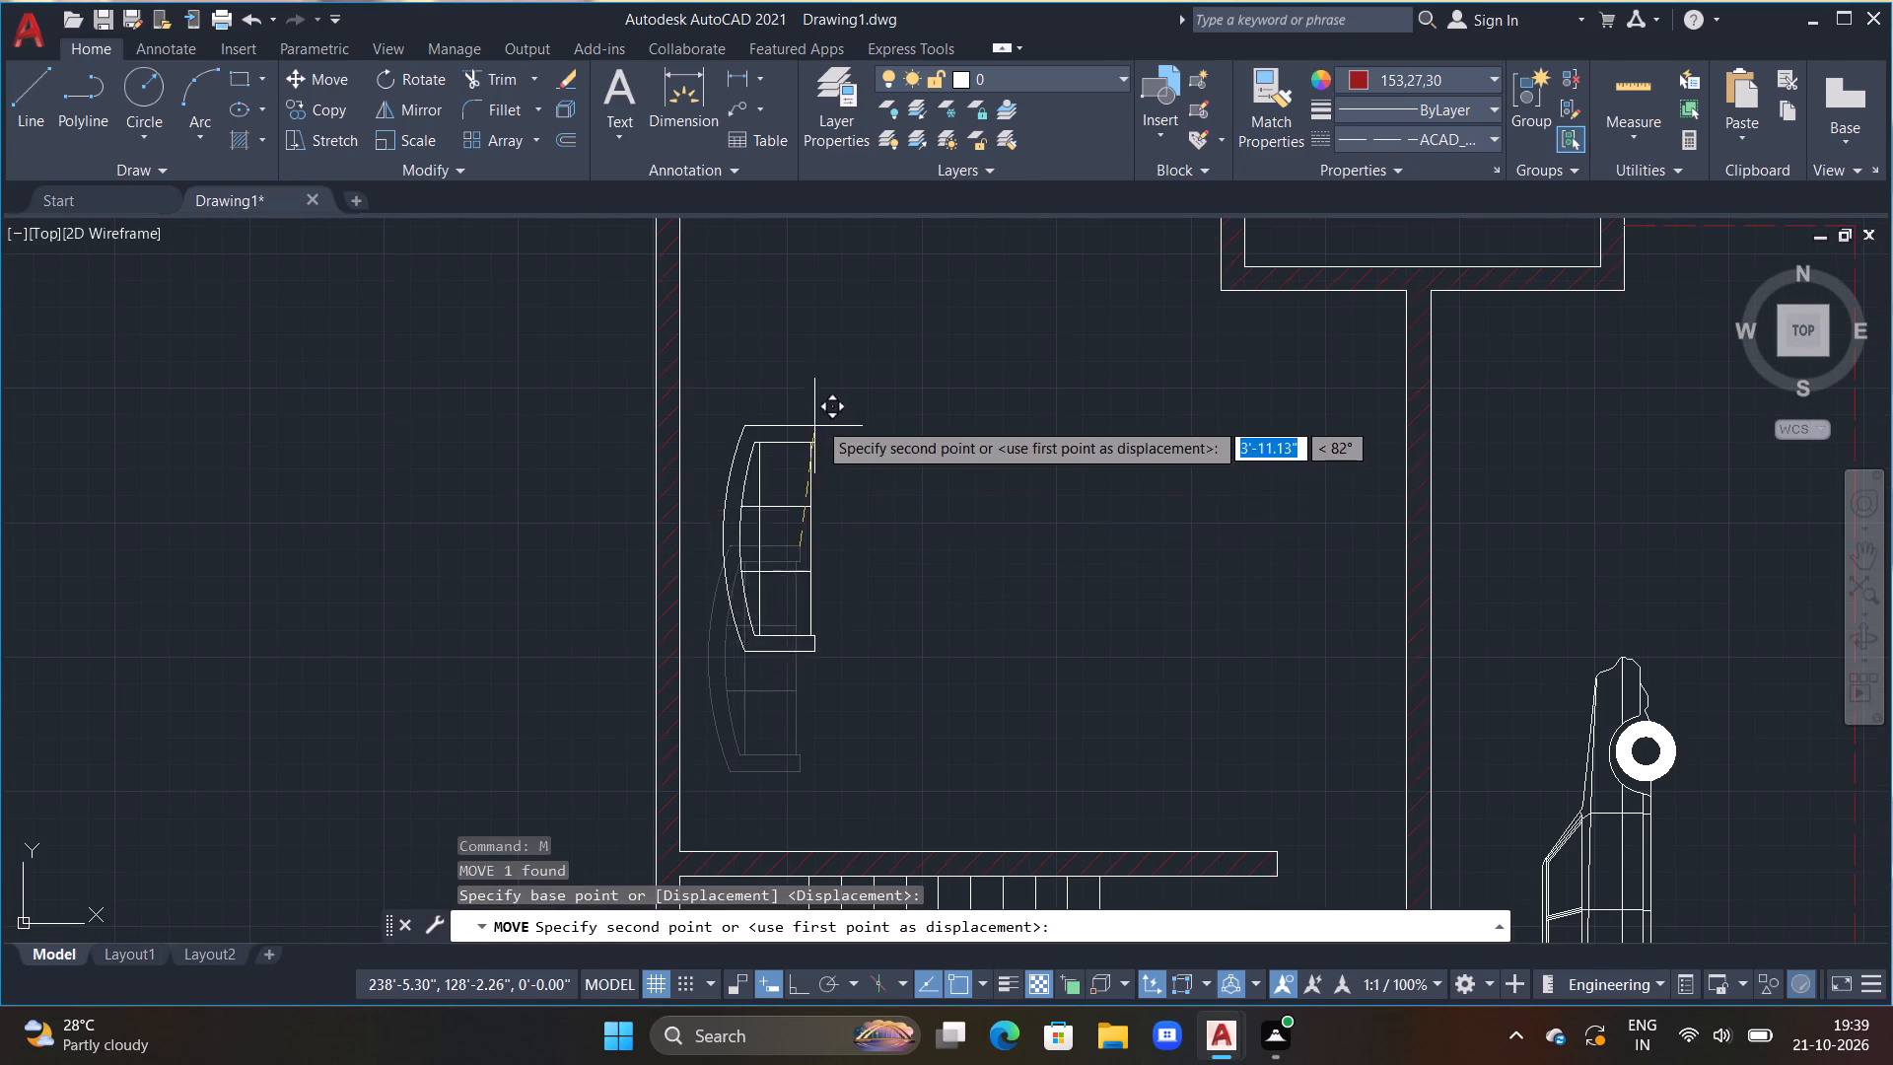
left_click(821, 383)
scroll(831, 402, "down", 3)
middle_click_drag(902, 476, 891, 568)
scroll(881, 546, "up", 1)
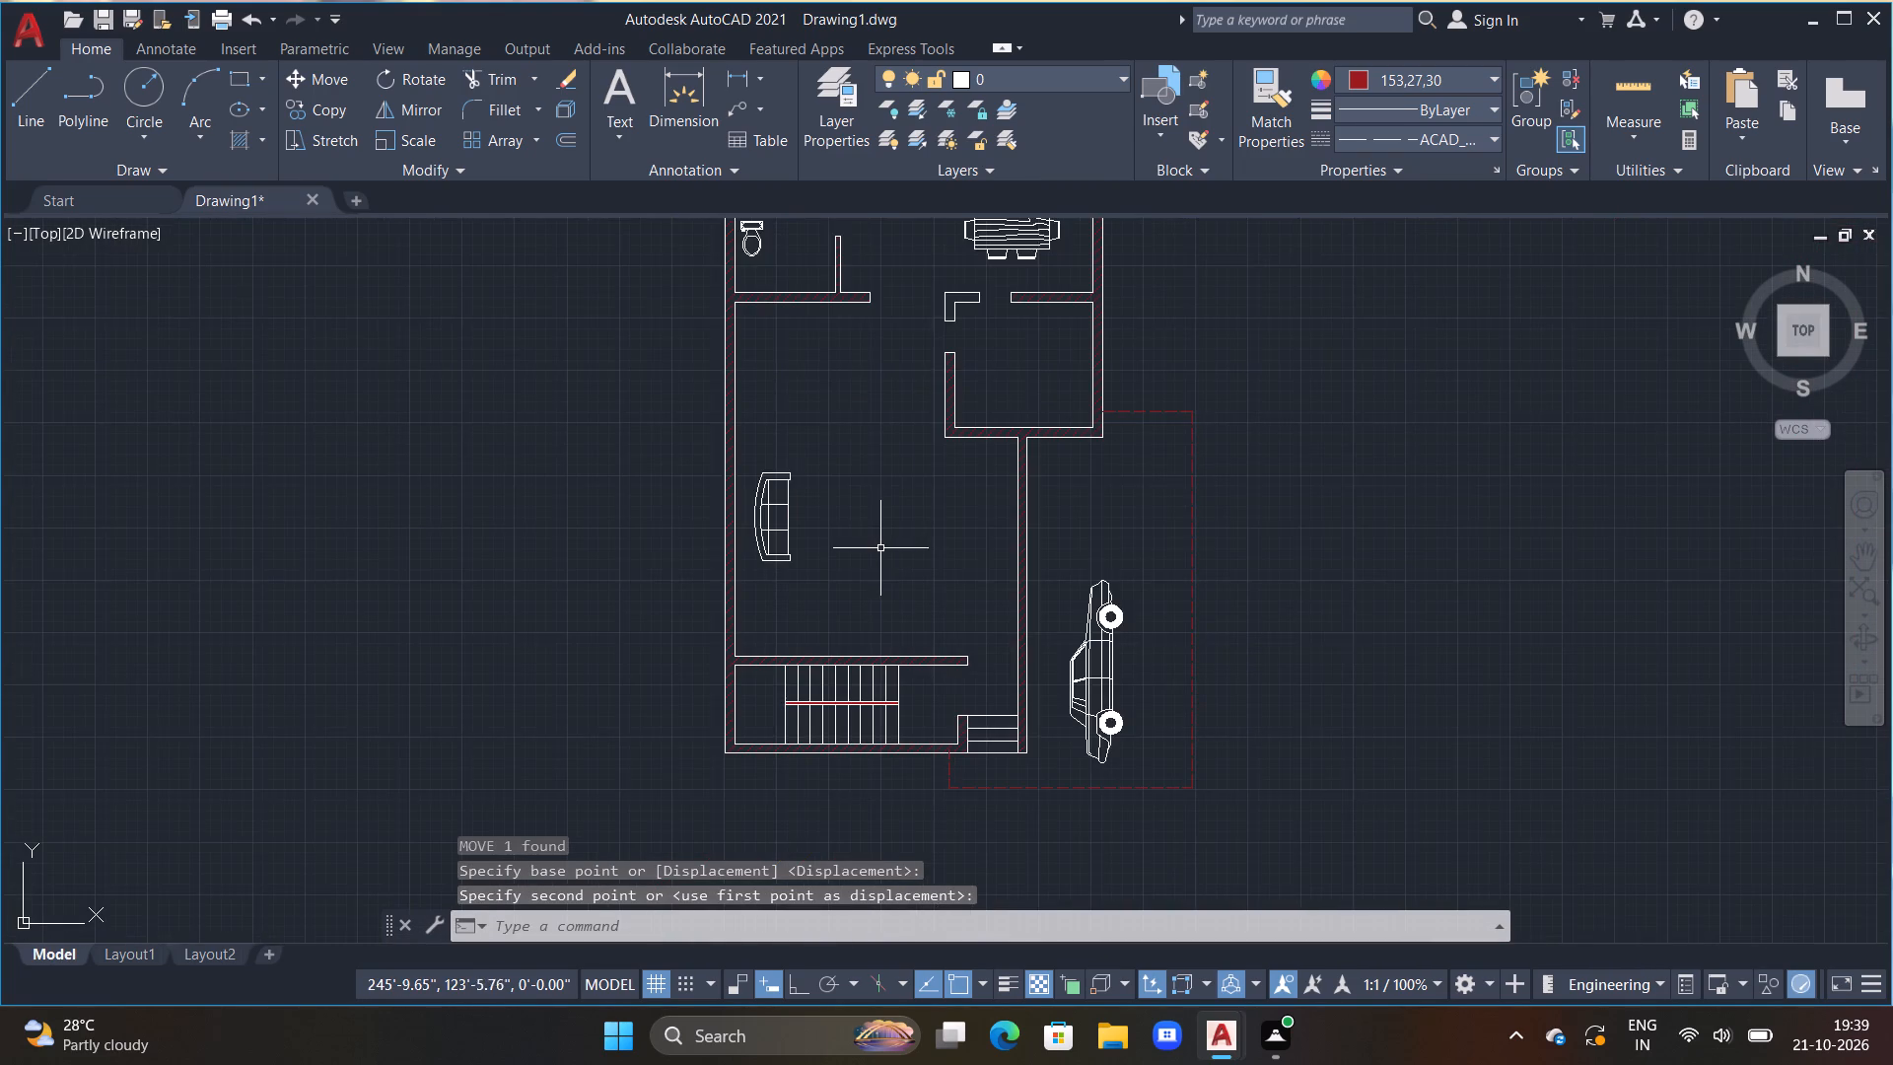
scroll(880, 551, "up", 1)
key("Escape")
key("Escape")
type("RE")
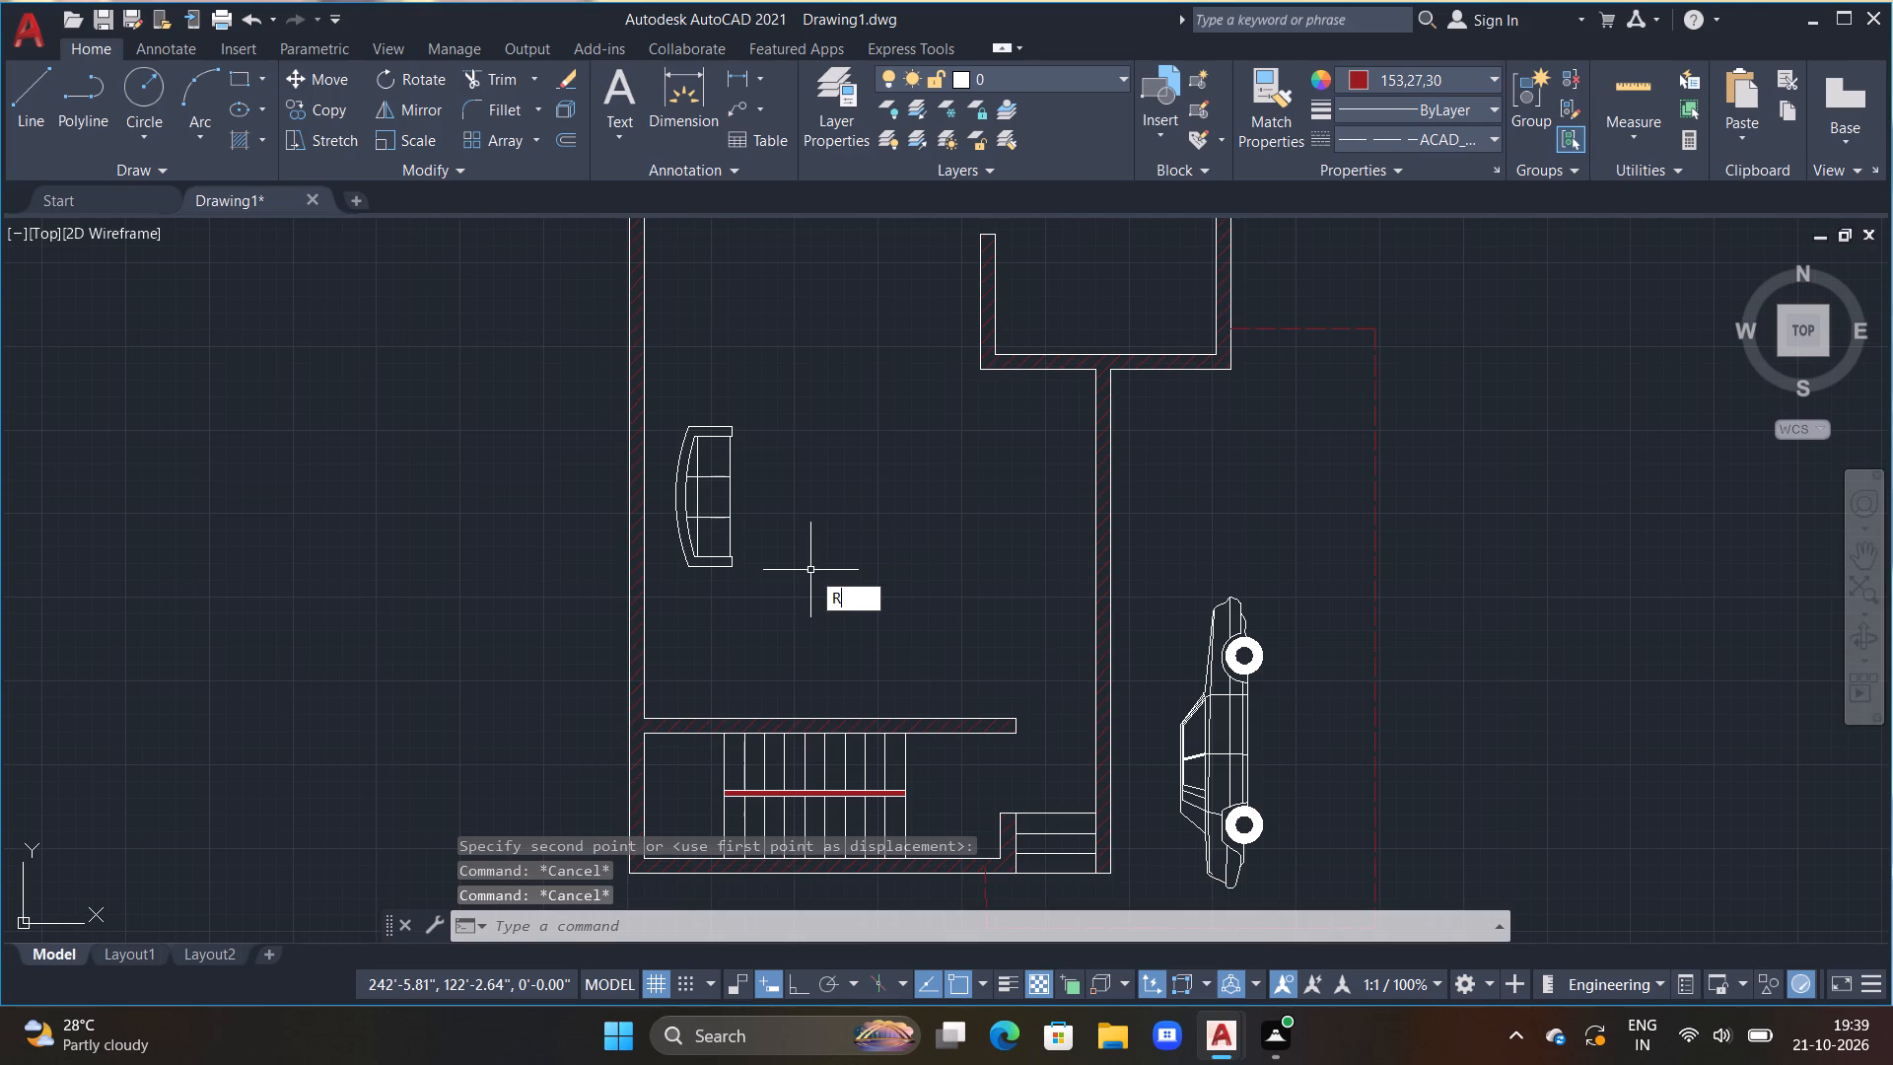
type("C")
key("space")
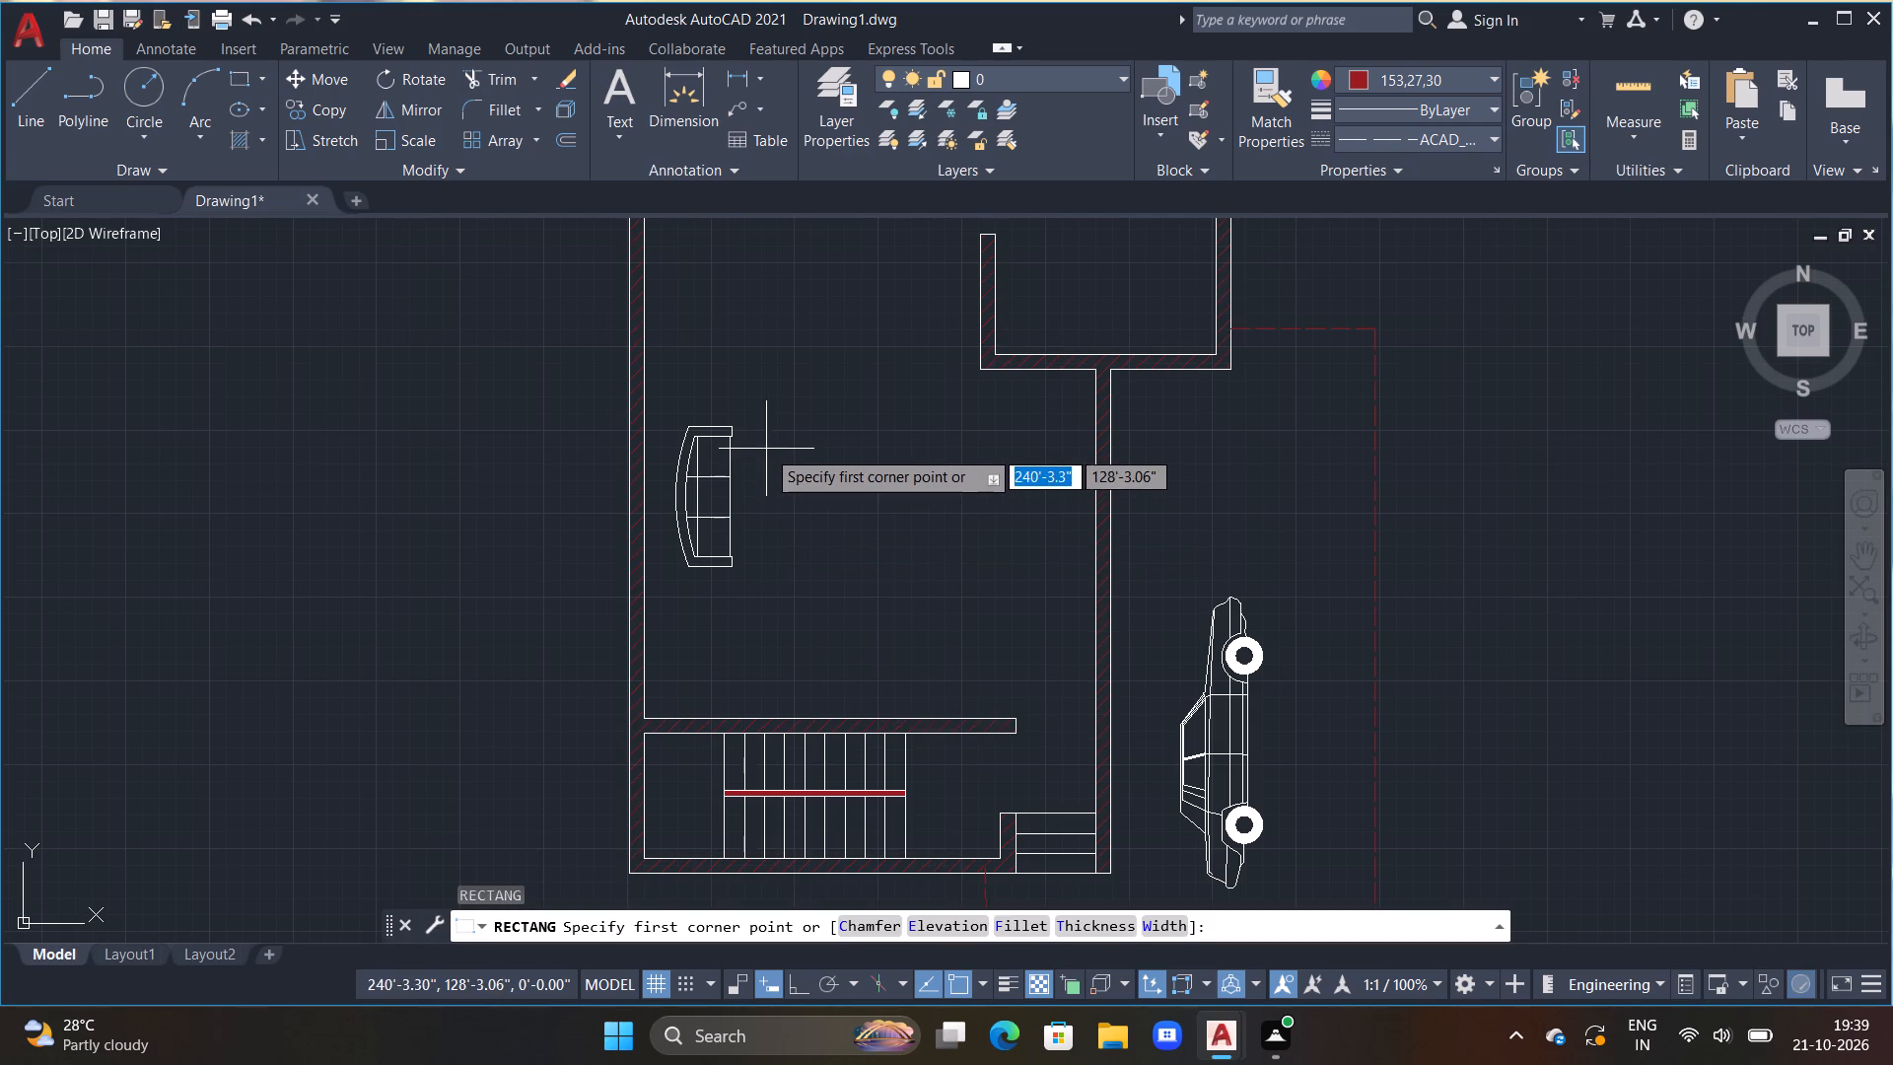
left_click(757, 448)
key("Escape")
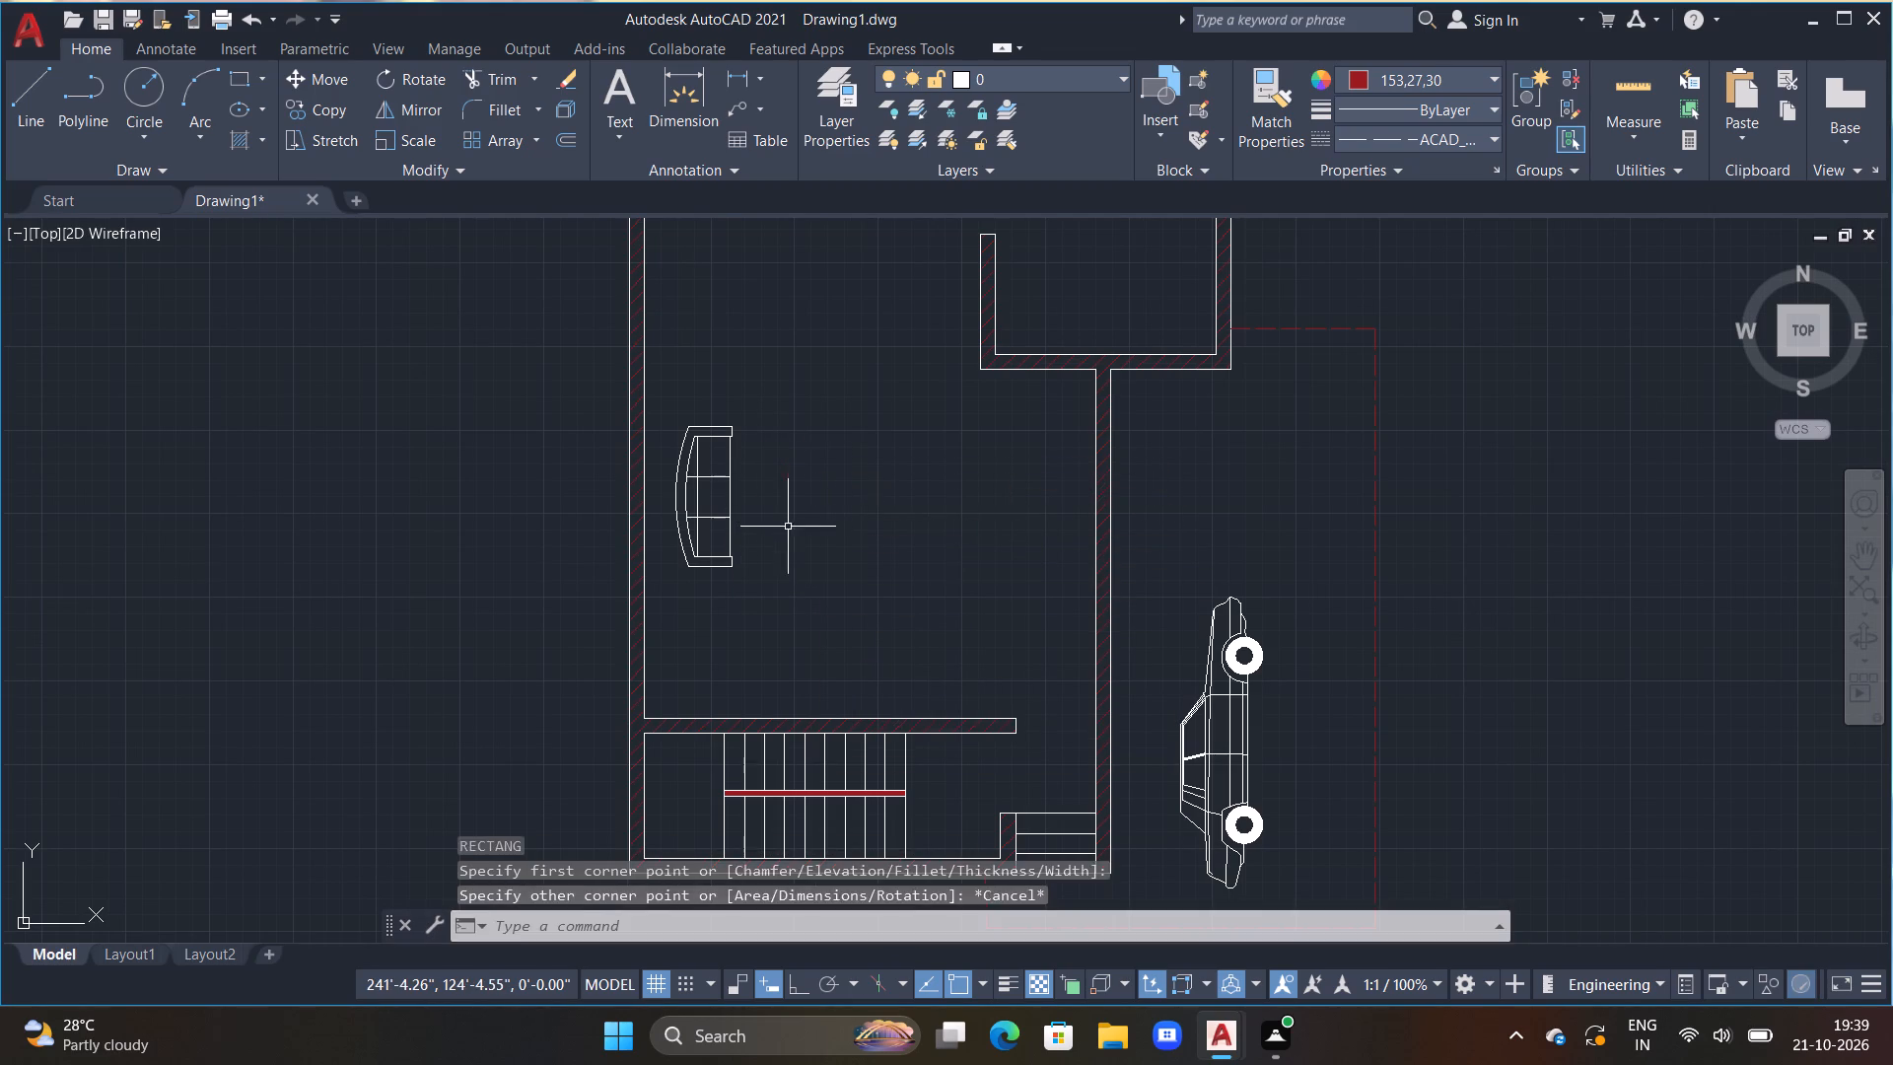
Set the current object colour and linetype back to ByLayer.
key("Escape")
left_click(1480, 78)
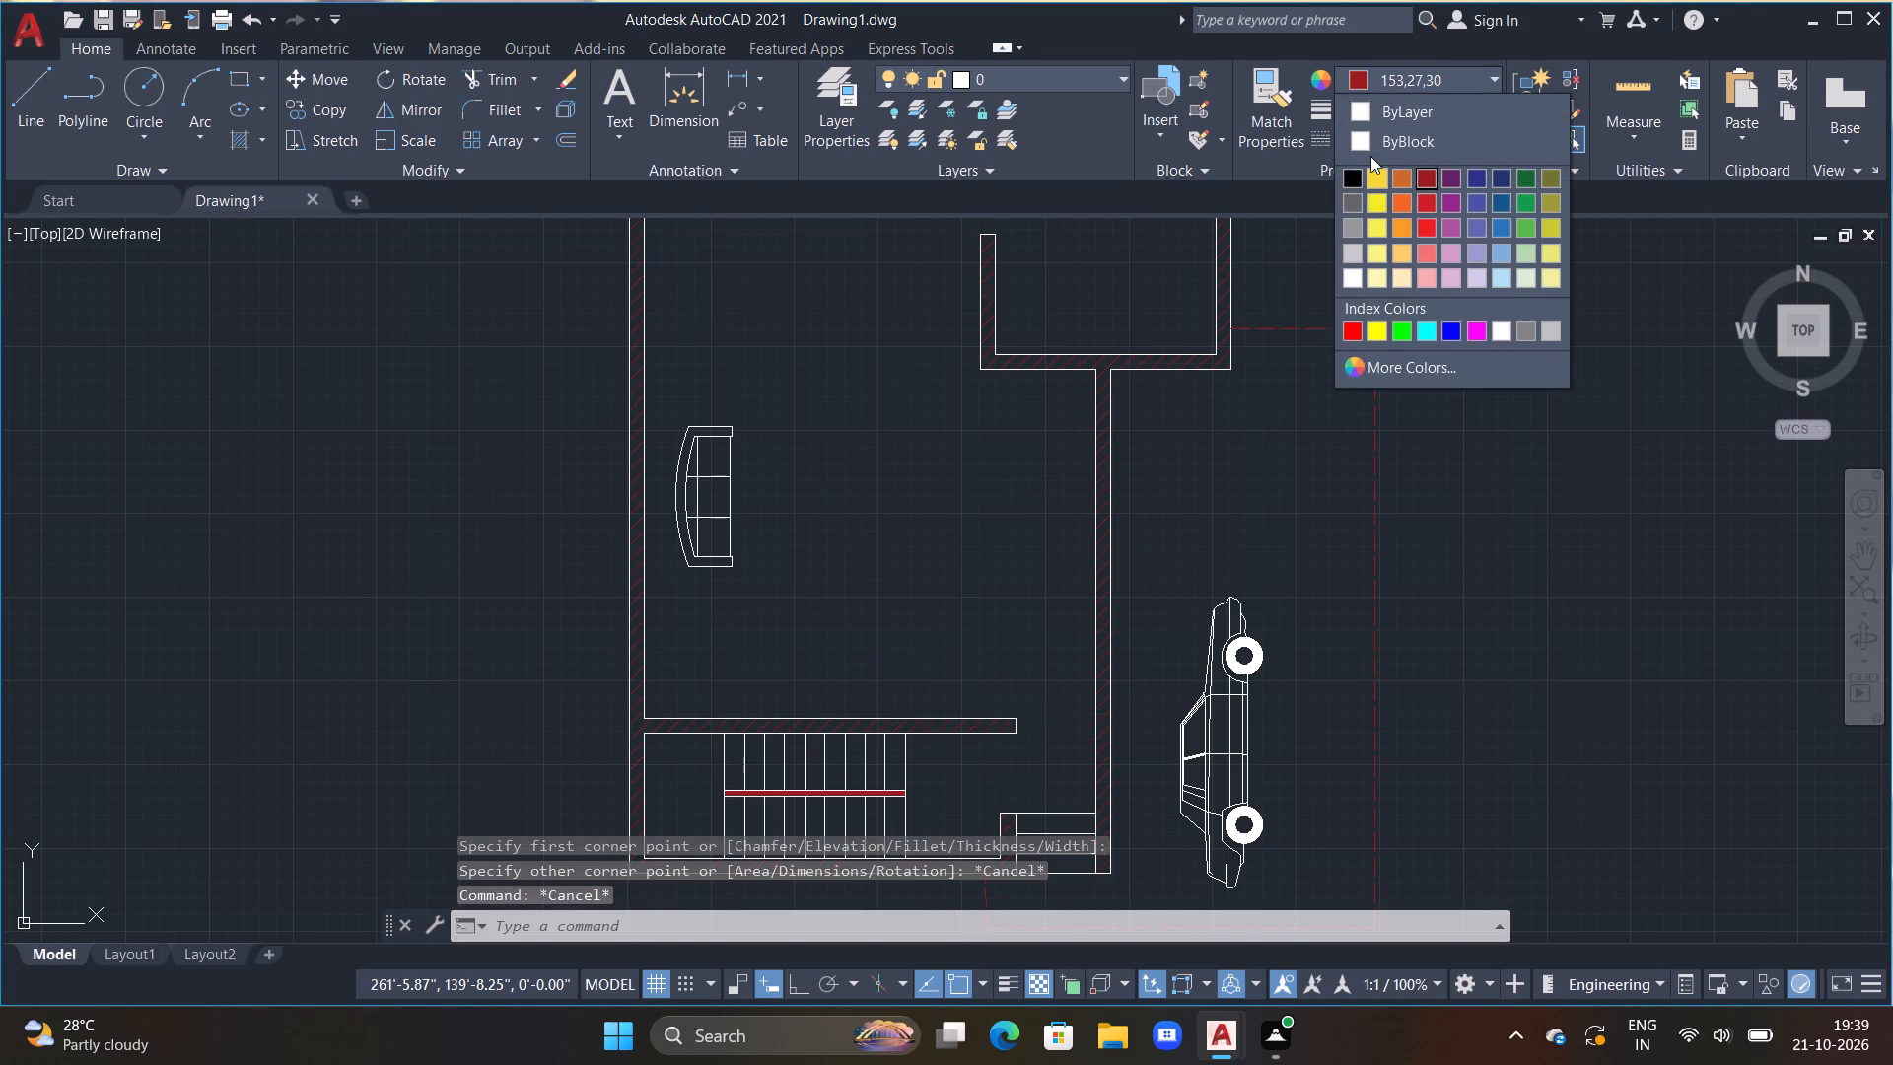
left_click(1360, 113)
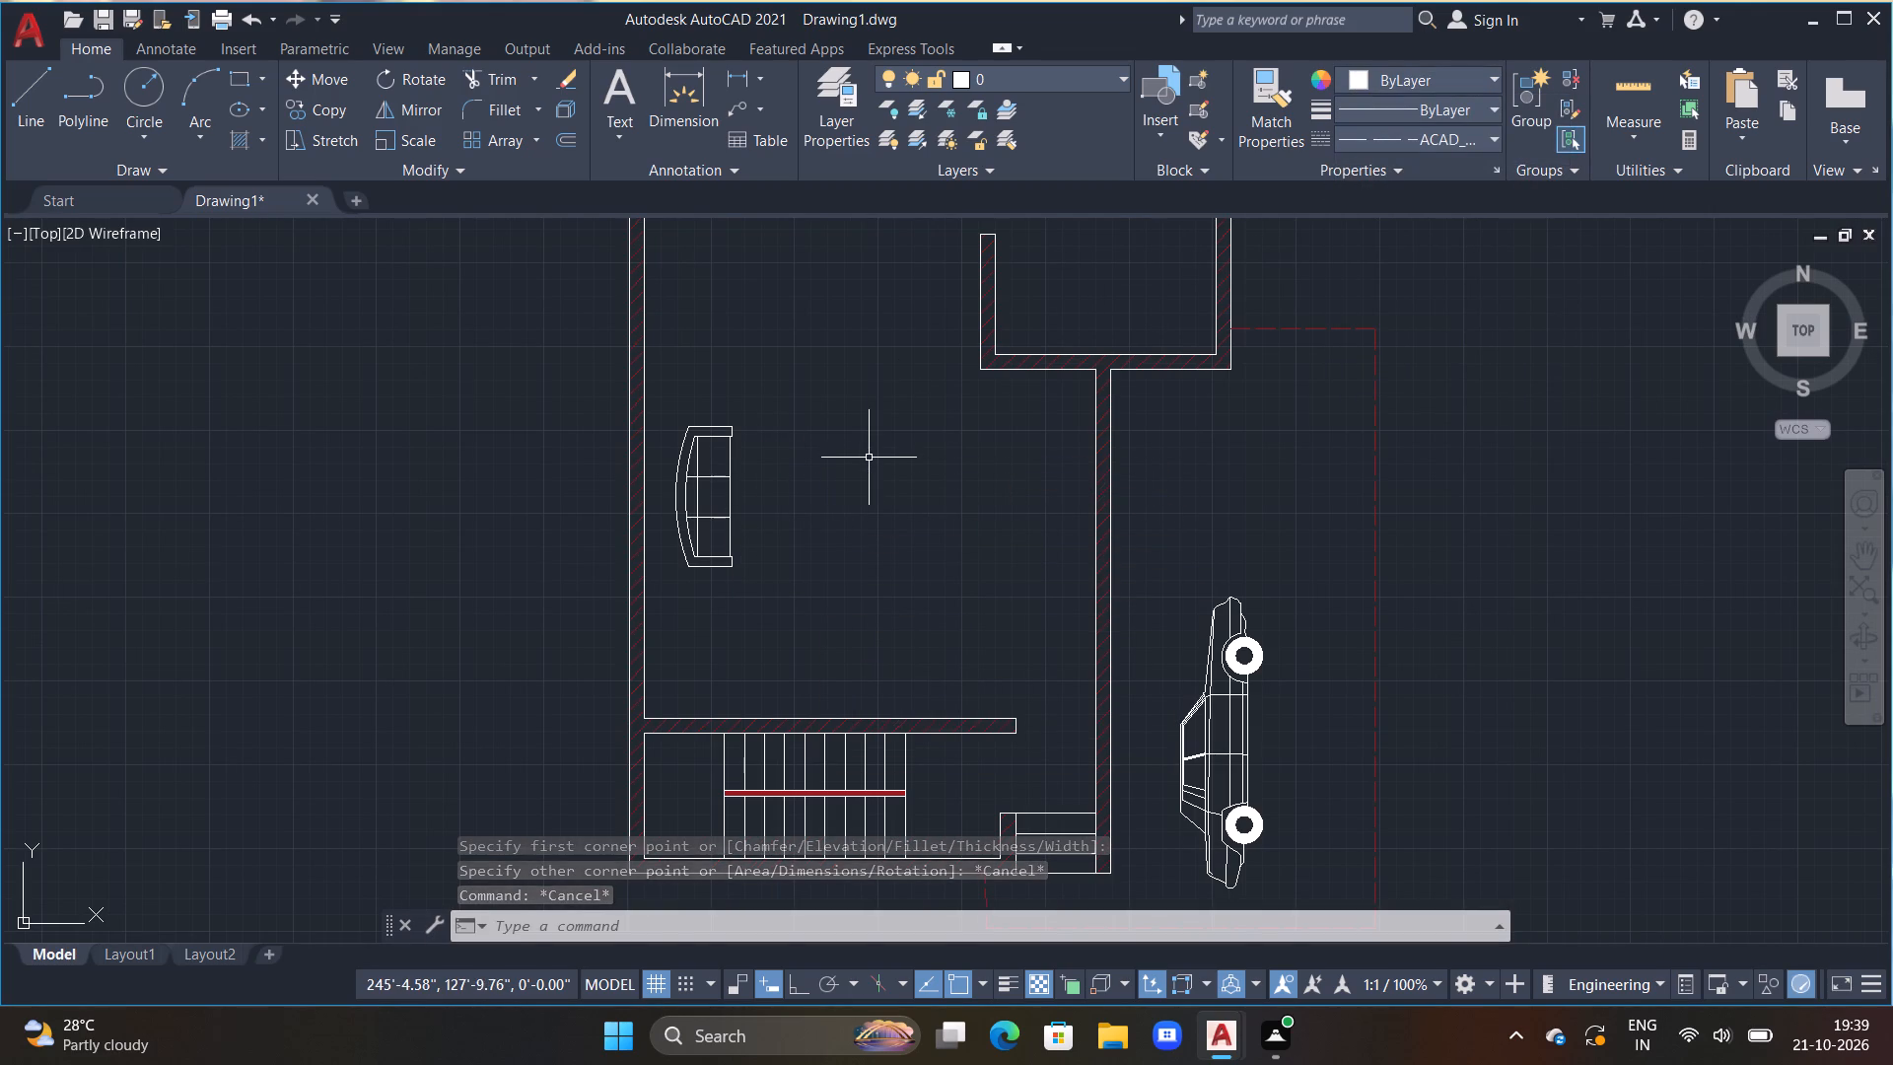
left_click(1494, 137)
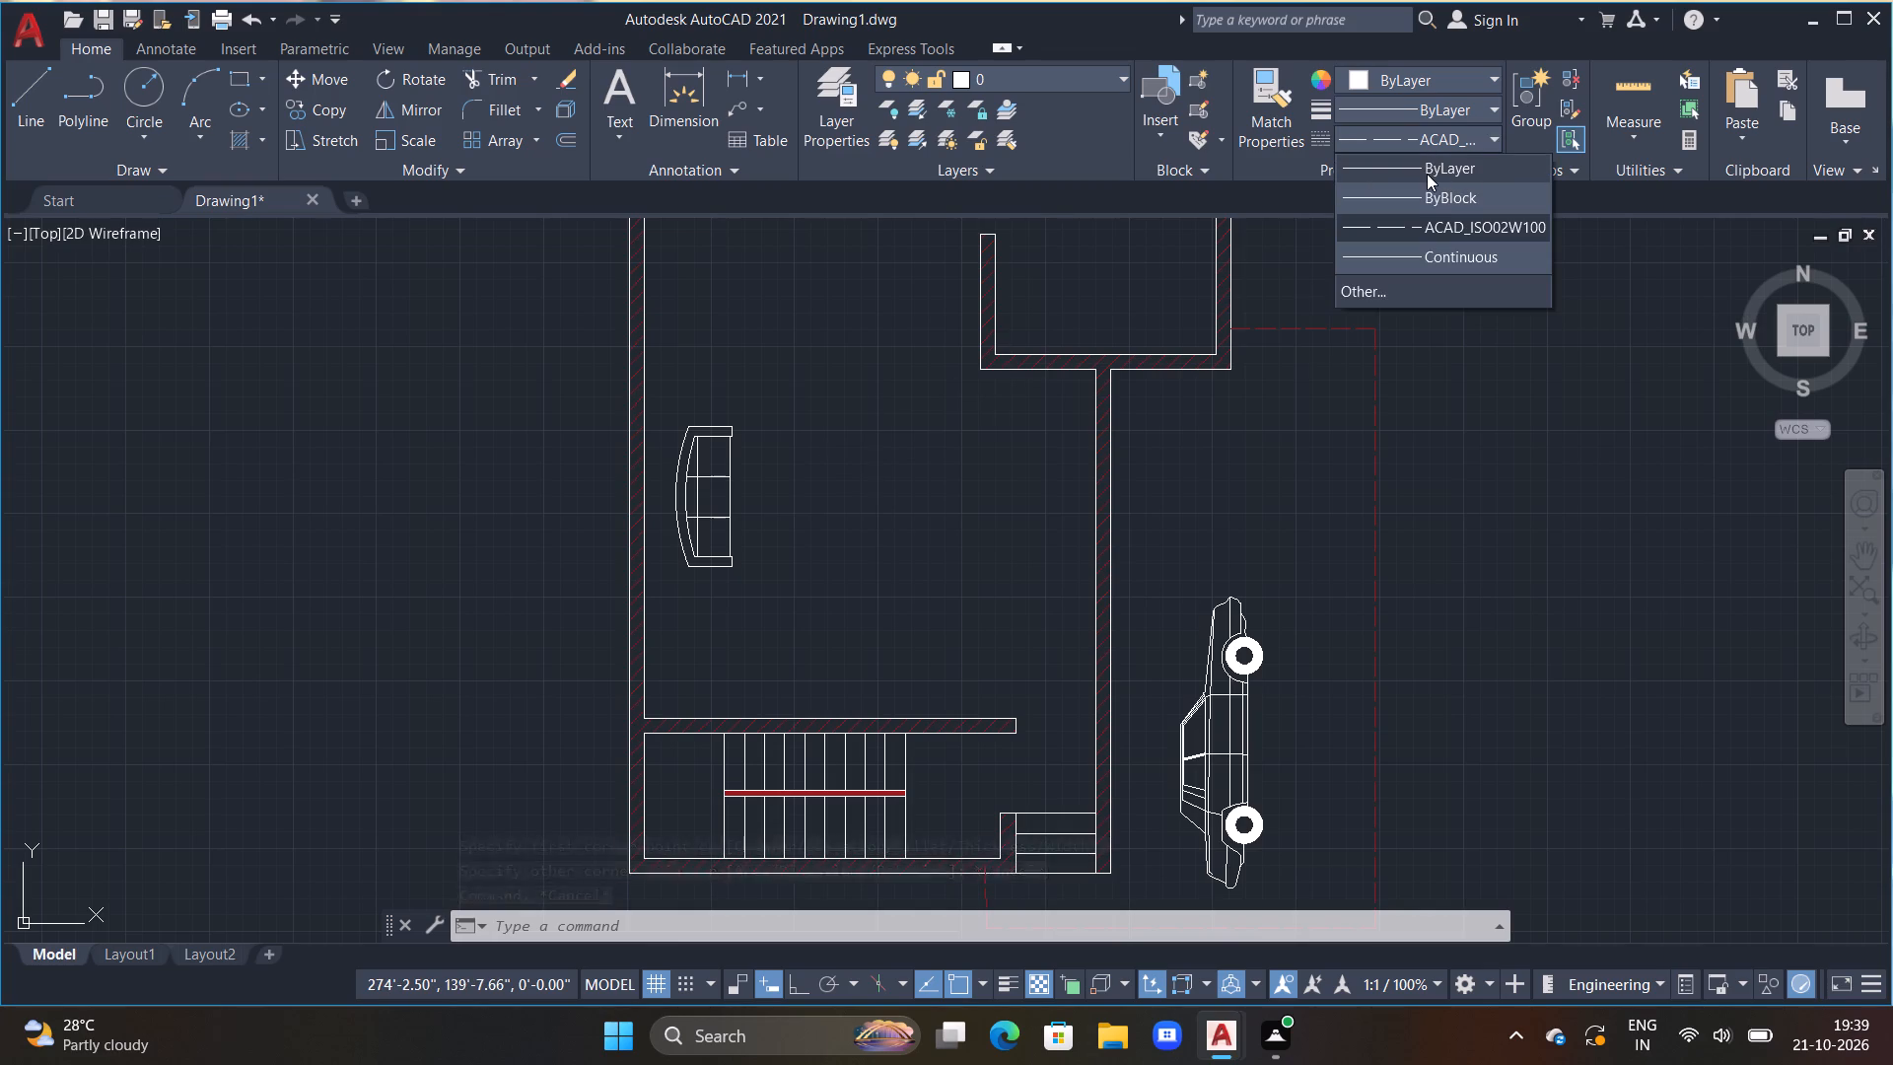
left_click(1427, 174)
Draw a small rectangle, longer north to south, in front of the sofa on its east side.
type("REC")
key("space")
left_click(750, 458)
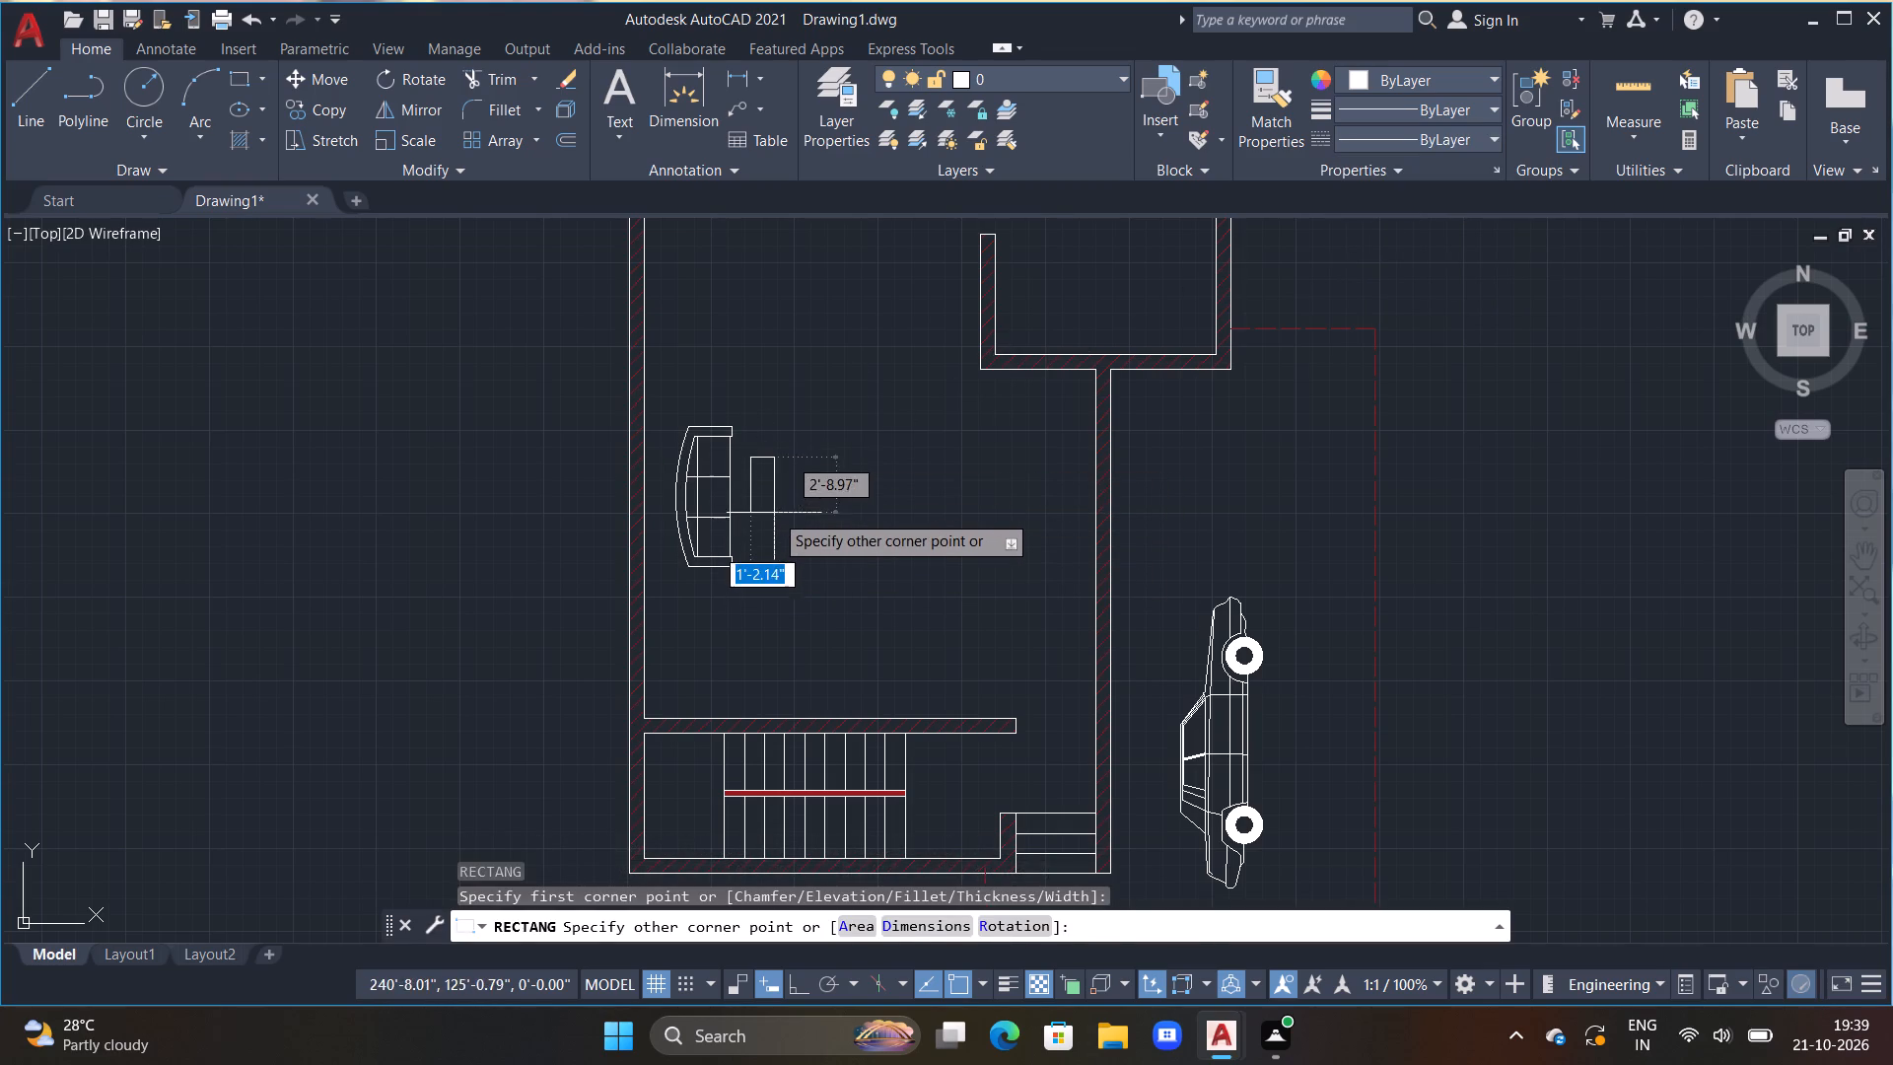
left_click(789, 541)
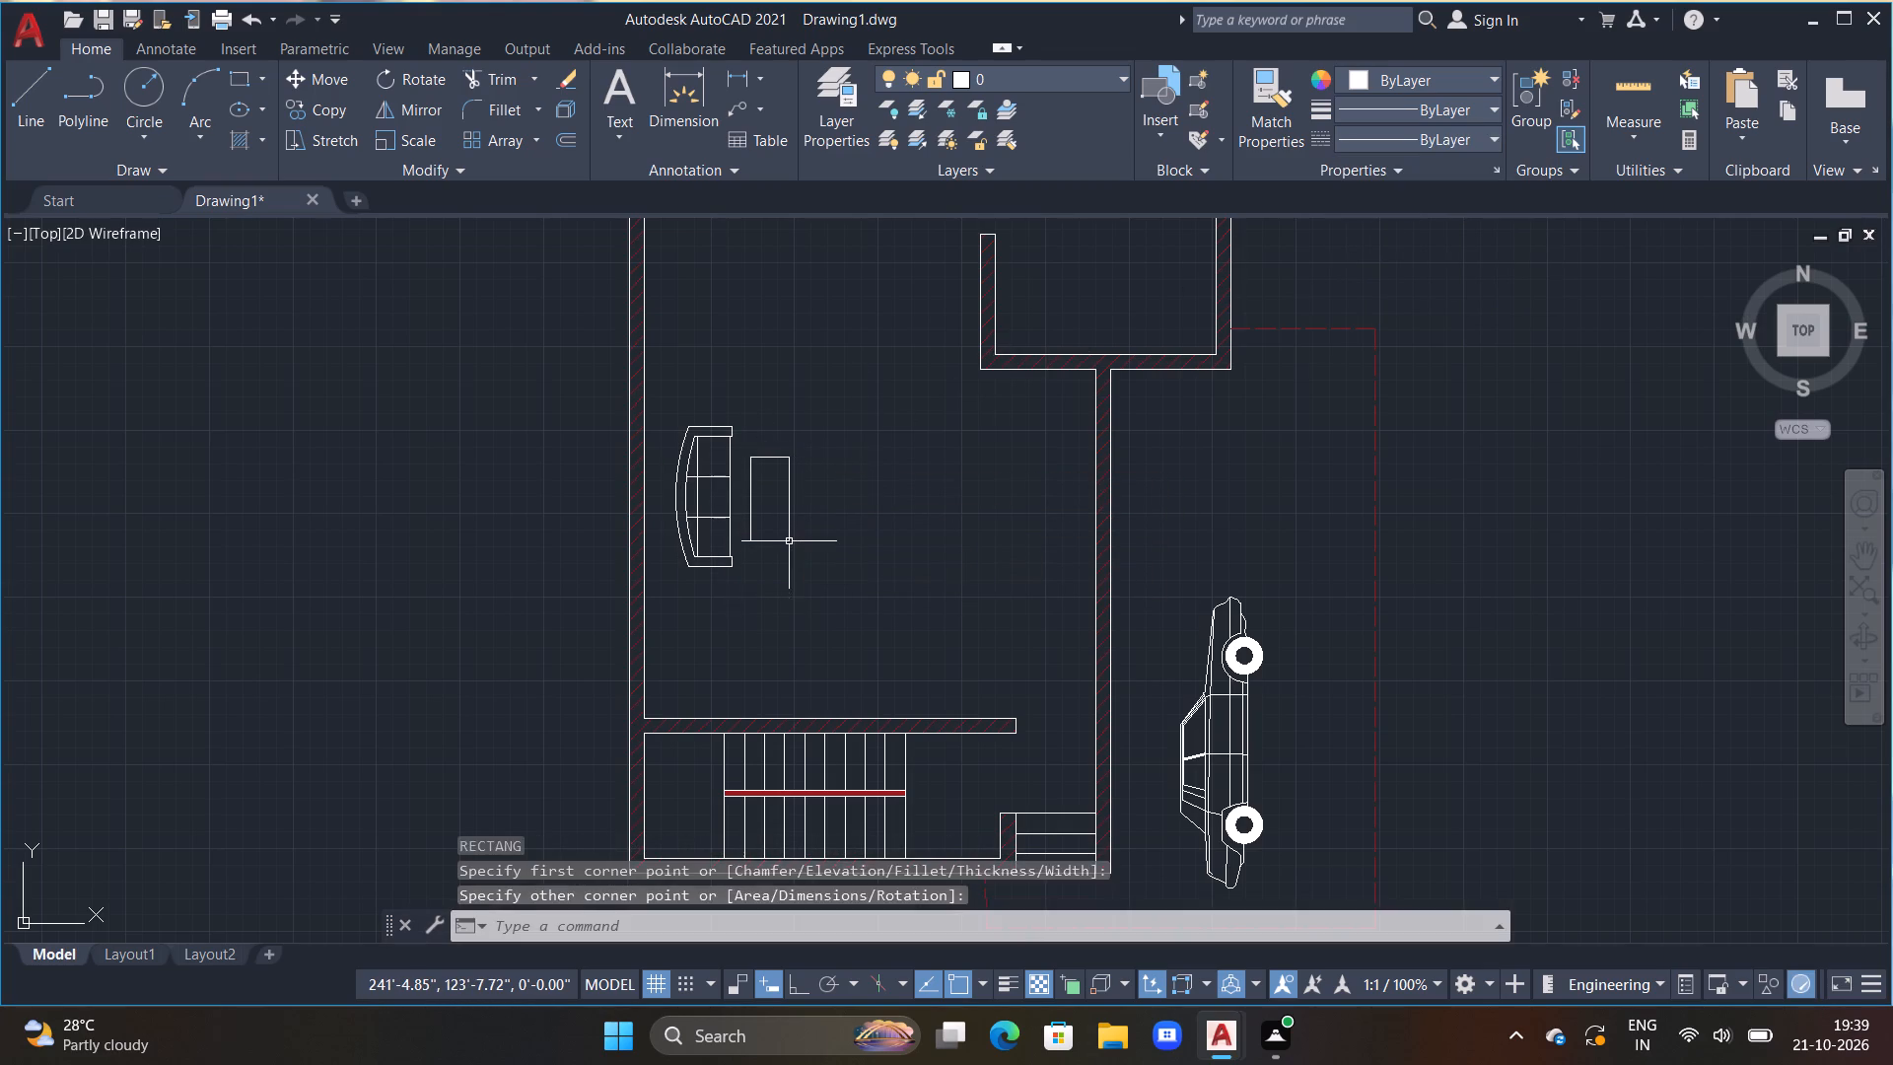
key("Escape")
Hatch the empty L-shaped wall corner at the northwest of the small room with the ANSI31 pattern in colour 153,27,30.
scroll(824, 565, "down", 2)
scroll(826, 563, "up", 1)
middle_click_drag(828, 565, 844, 603)
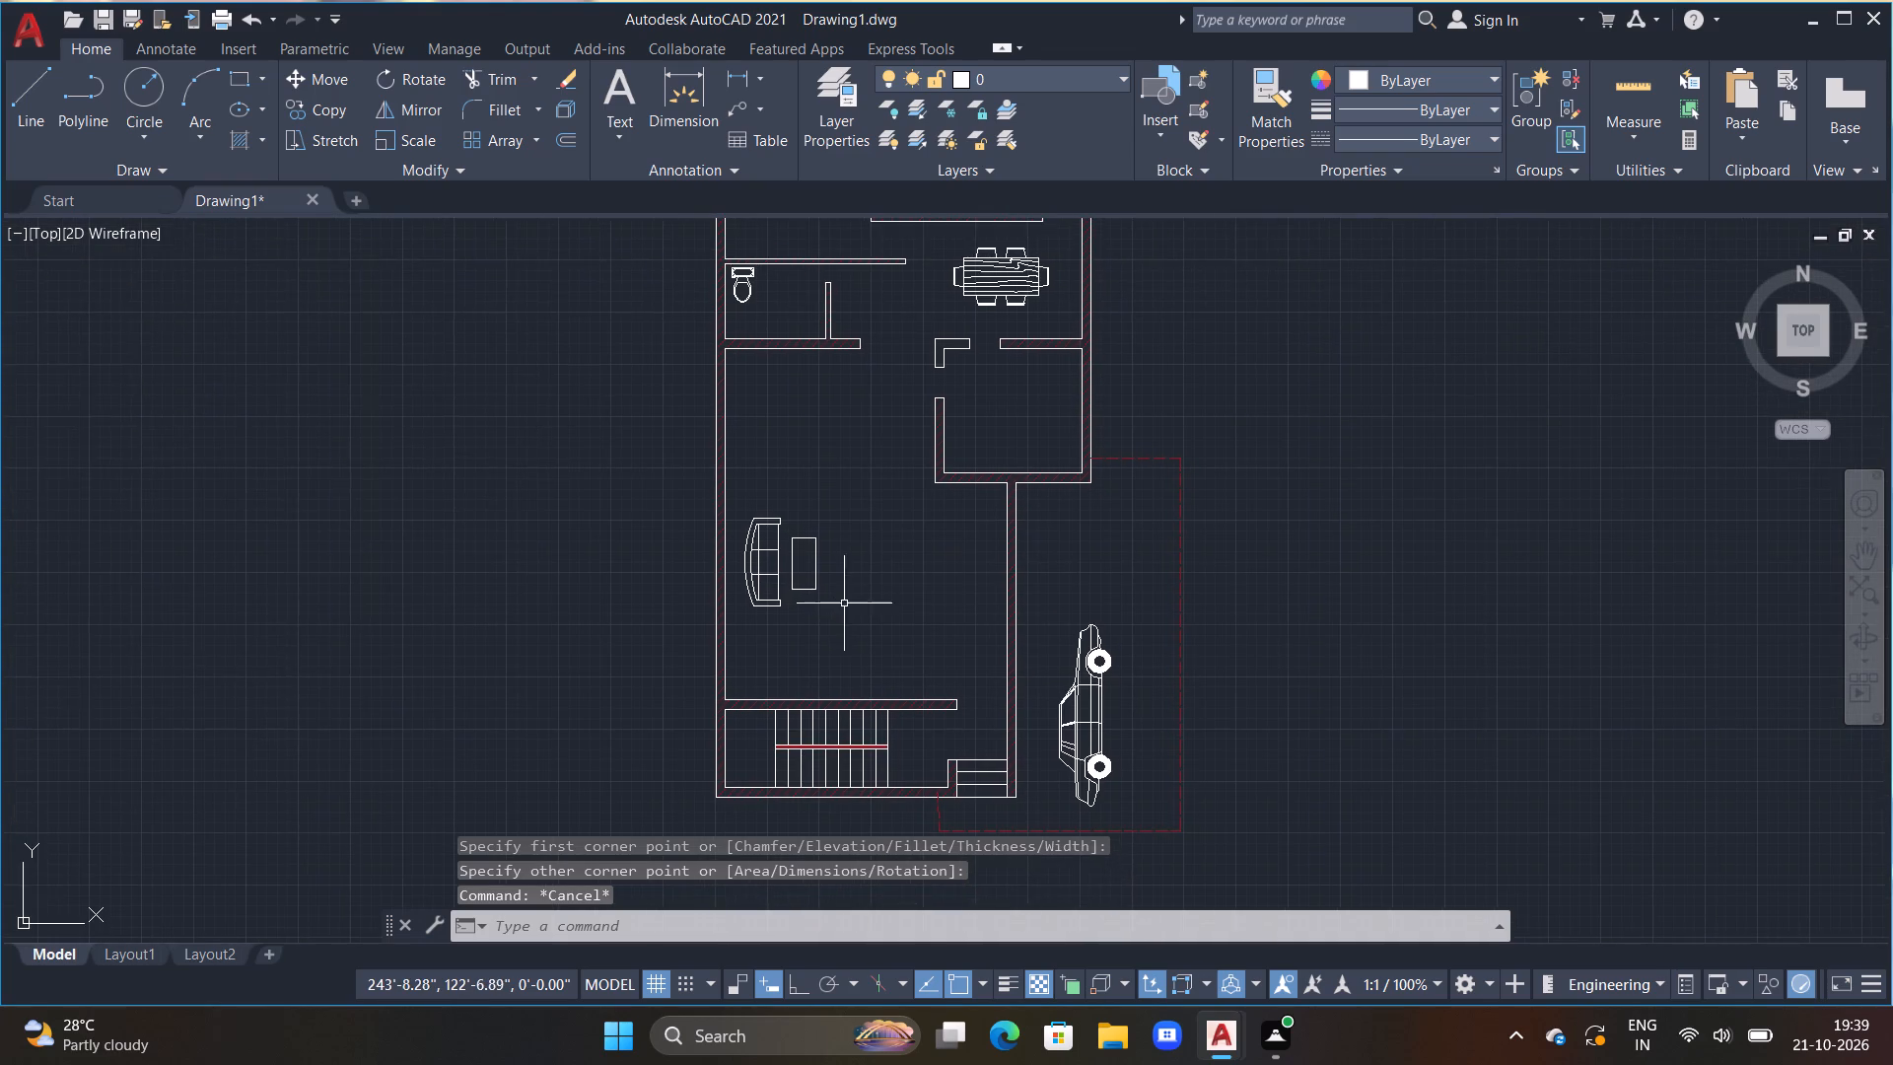
scroll(816, 623, "up", 2)
scroll(811, 621, "down", 2)
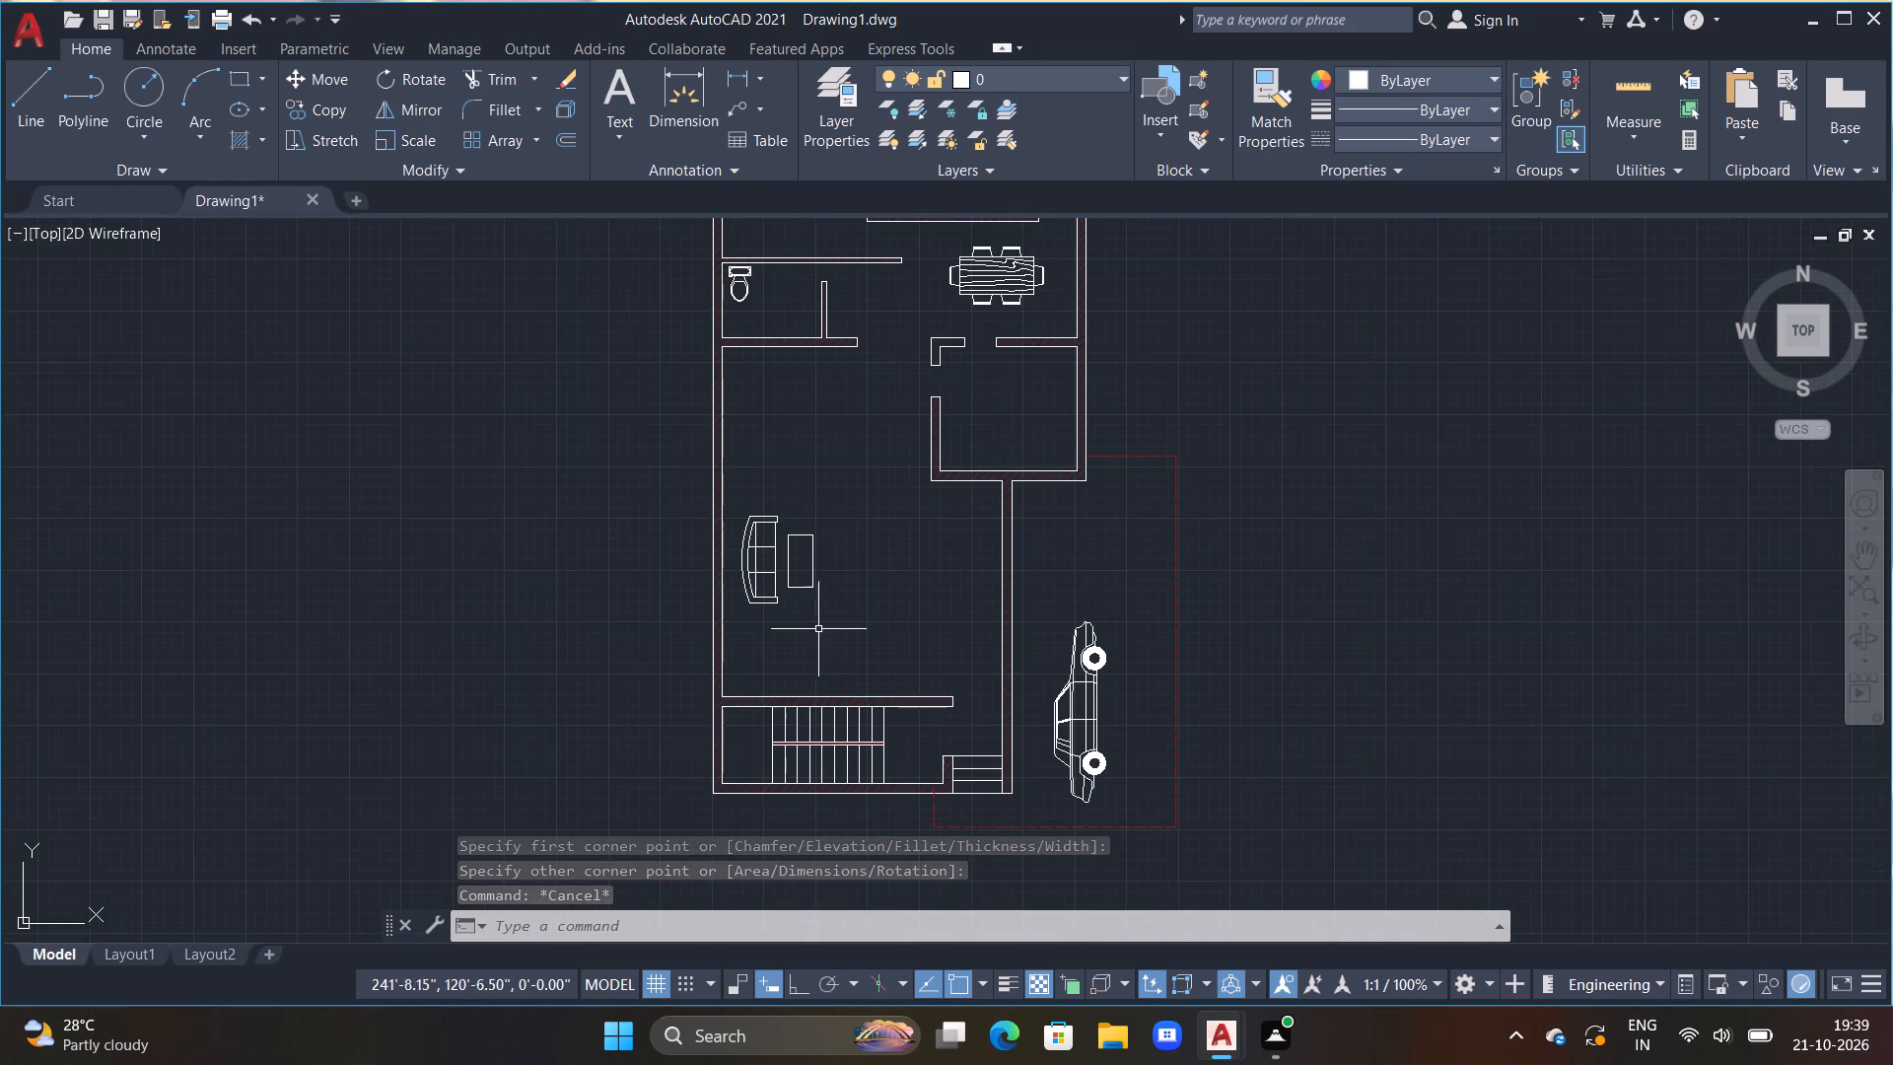
middle_click_drag(877, 578, 848, 651)
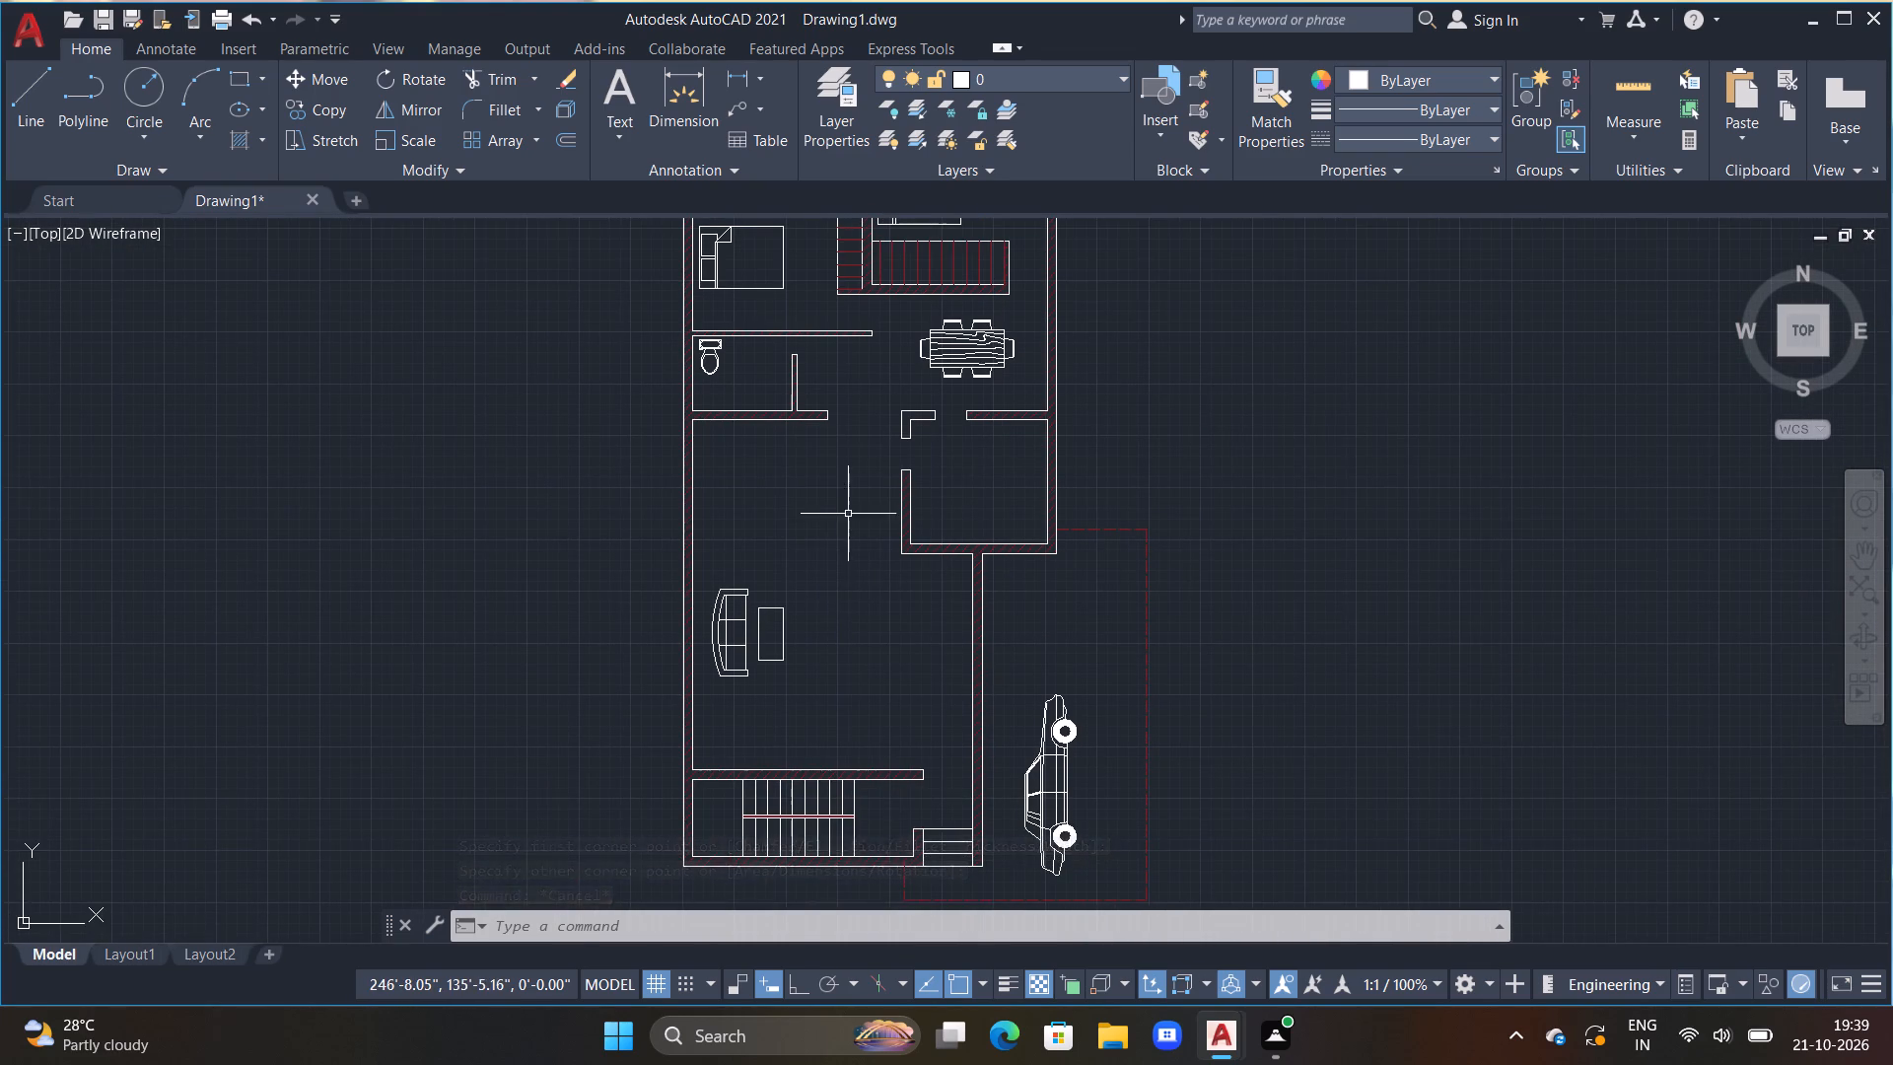
middle_click_drag(848, 514, 825, 539)
scroll(935, 479, "up", 3)
key("Escape")
middle_click_drag(952, 651, 980, 697)
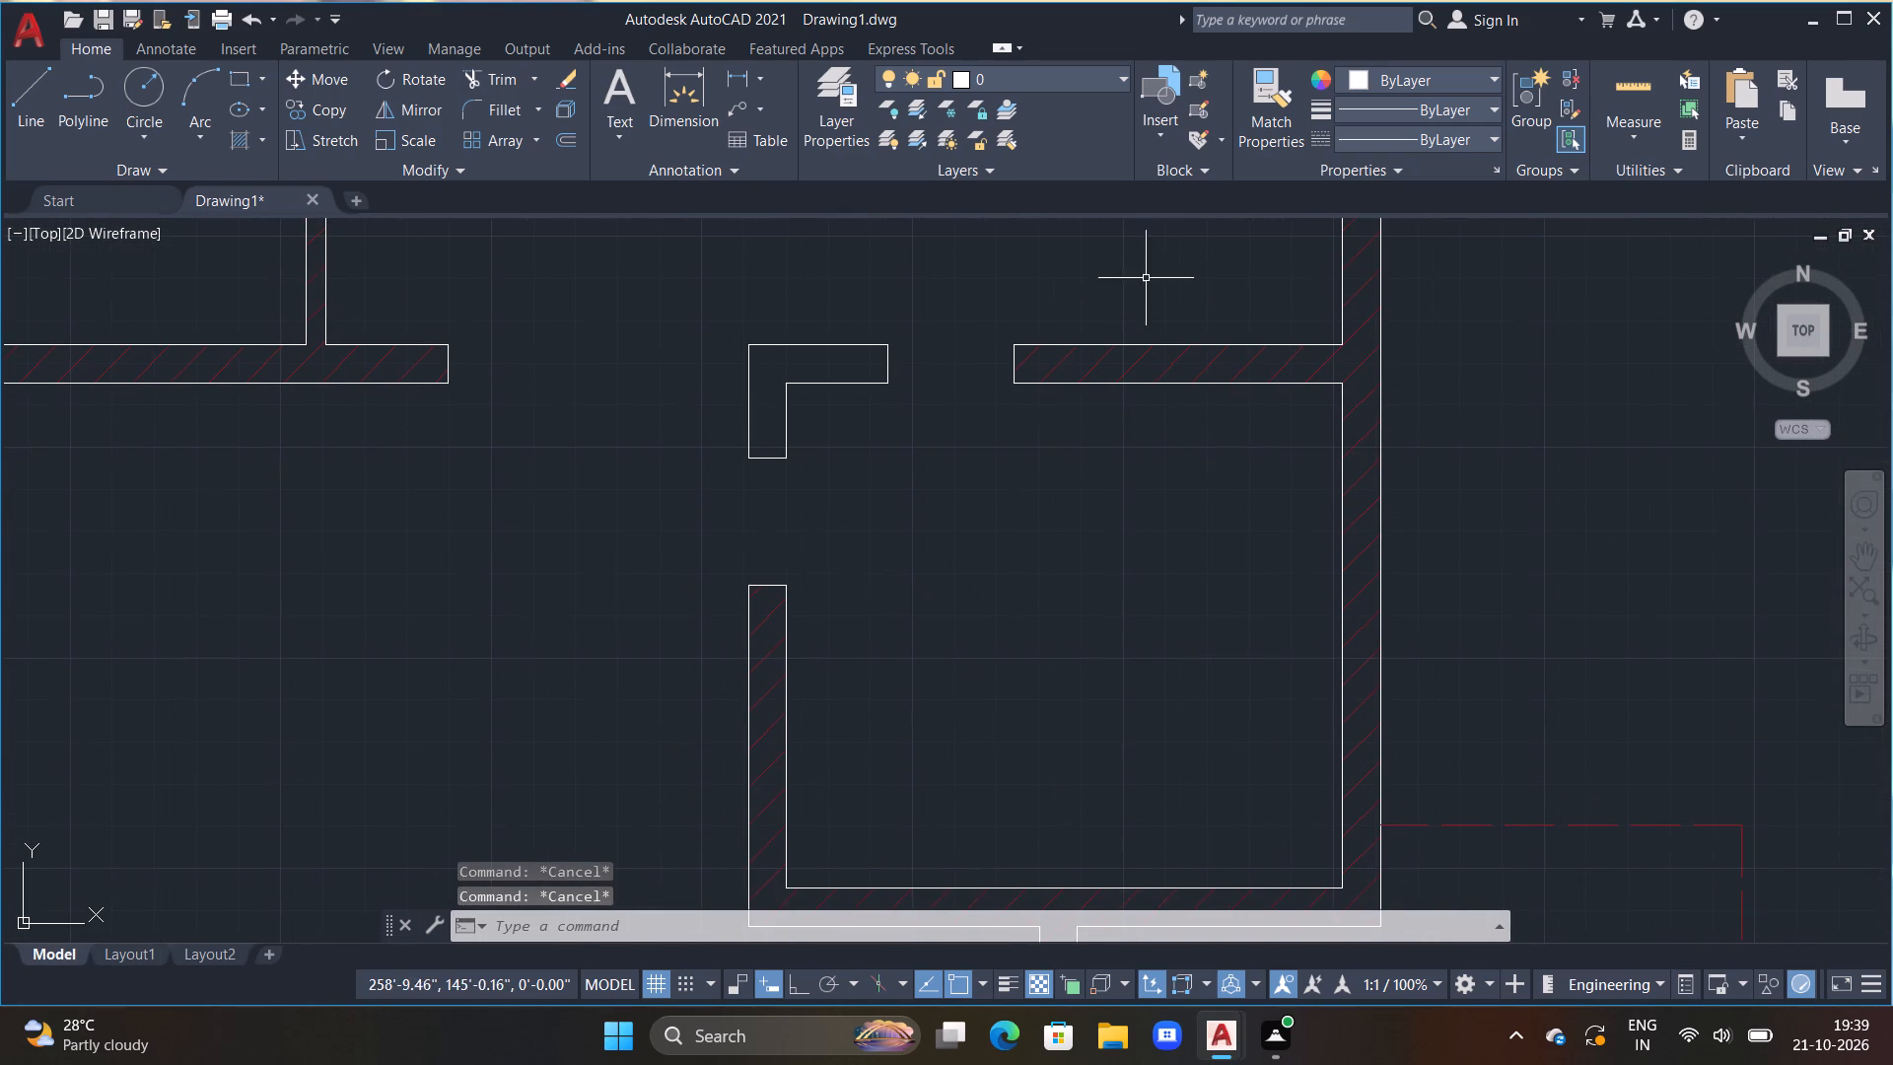
type("H")
key("space")
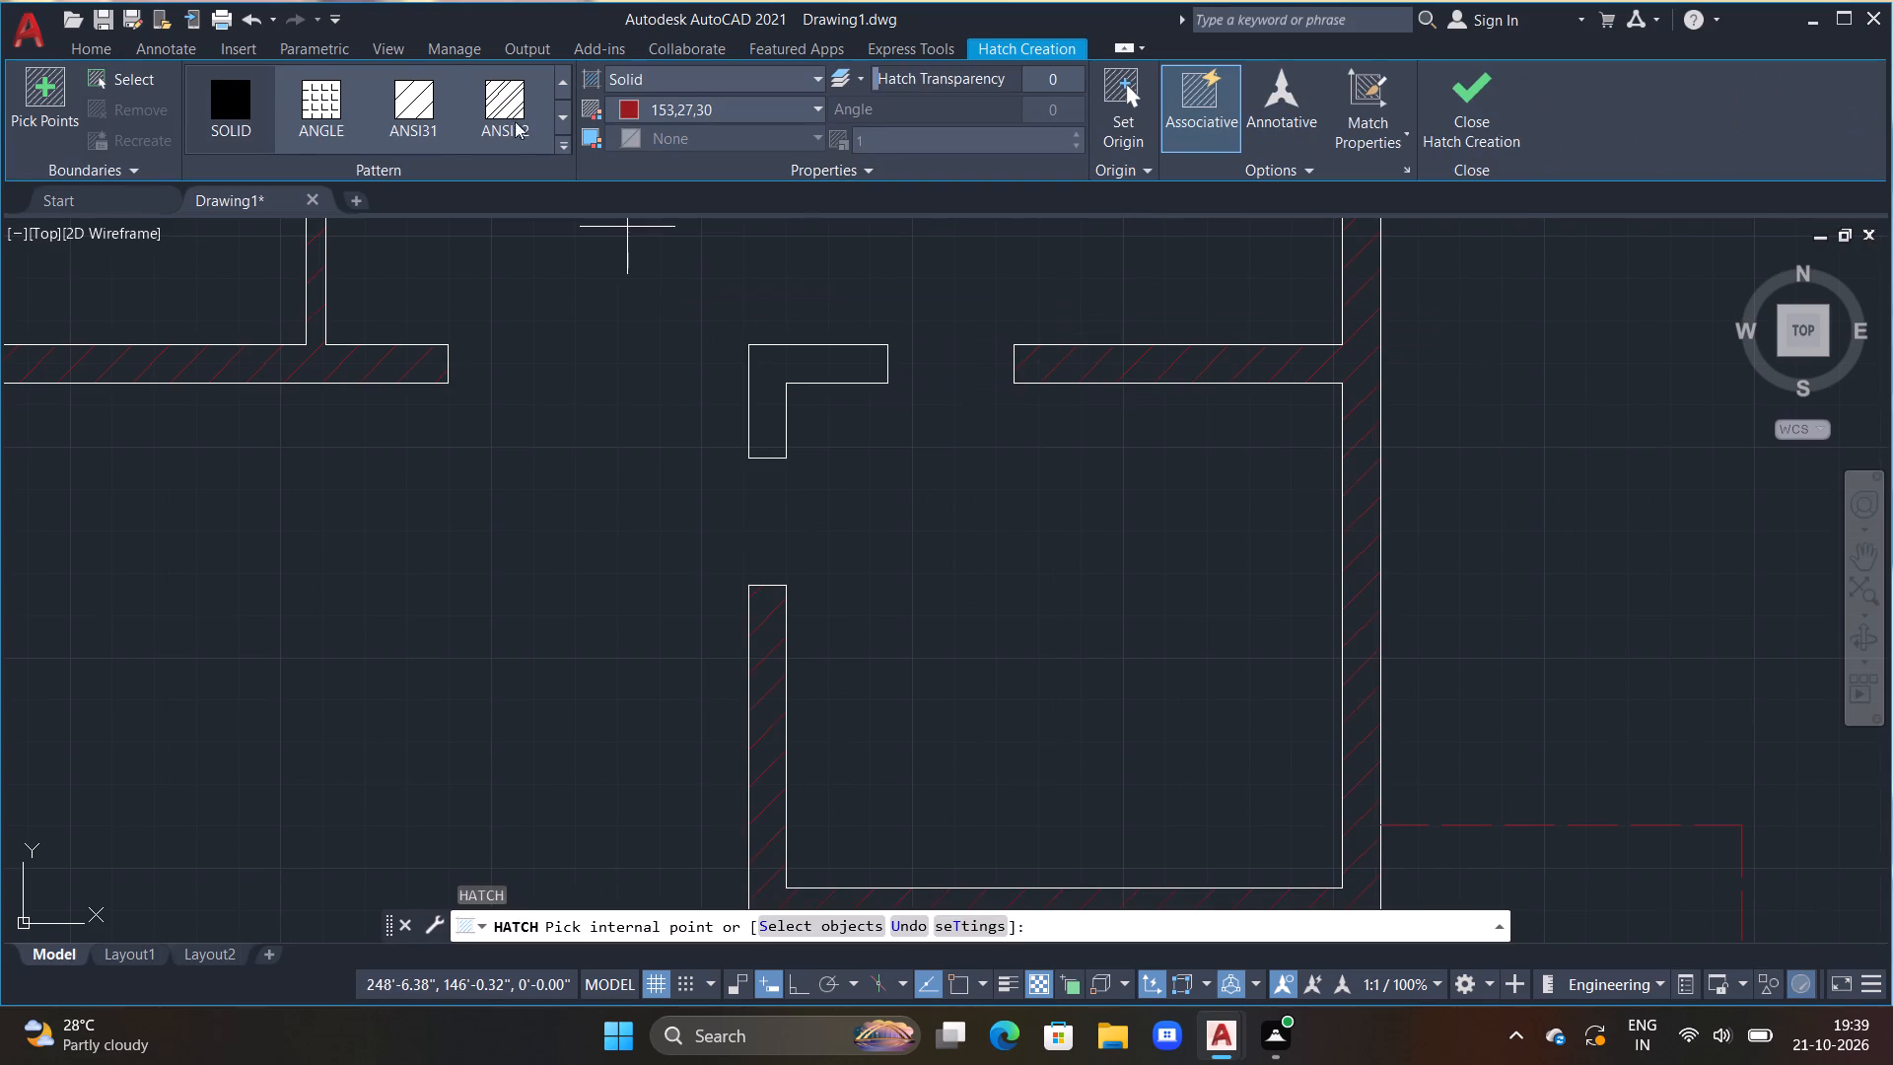
left_click(420, 106)
left_click(783, 369)
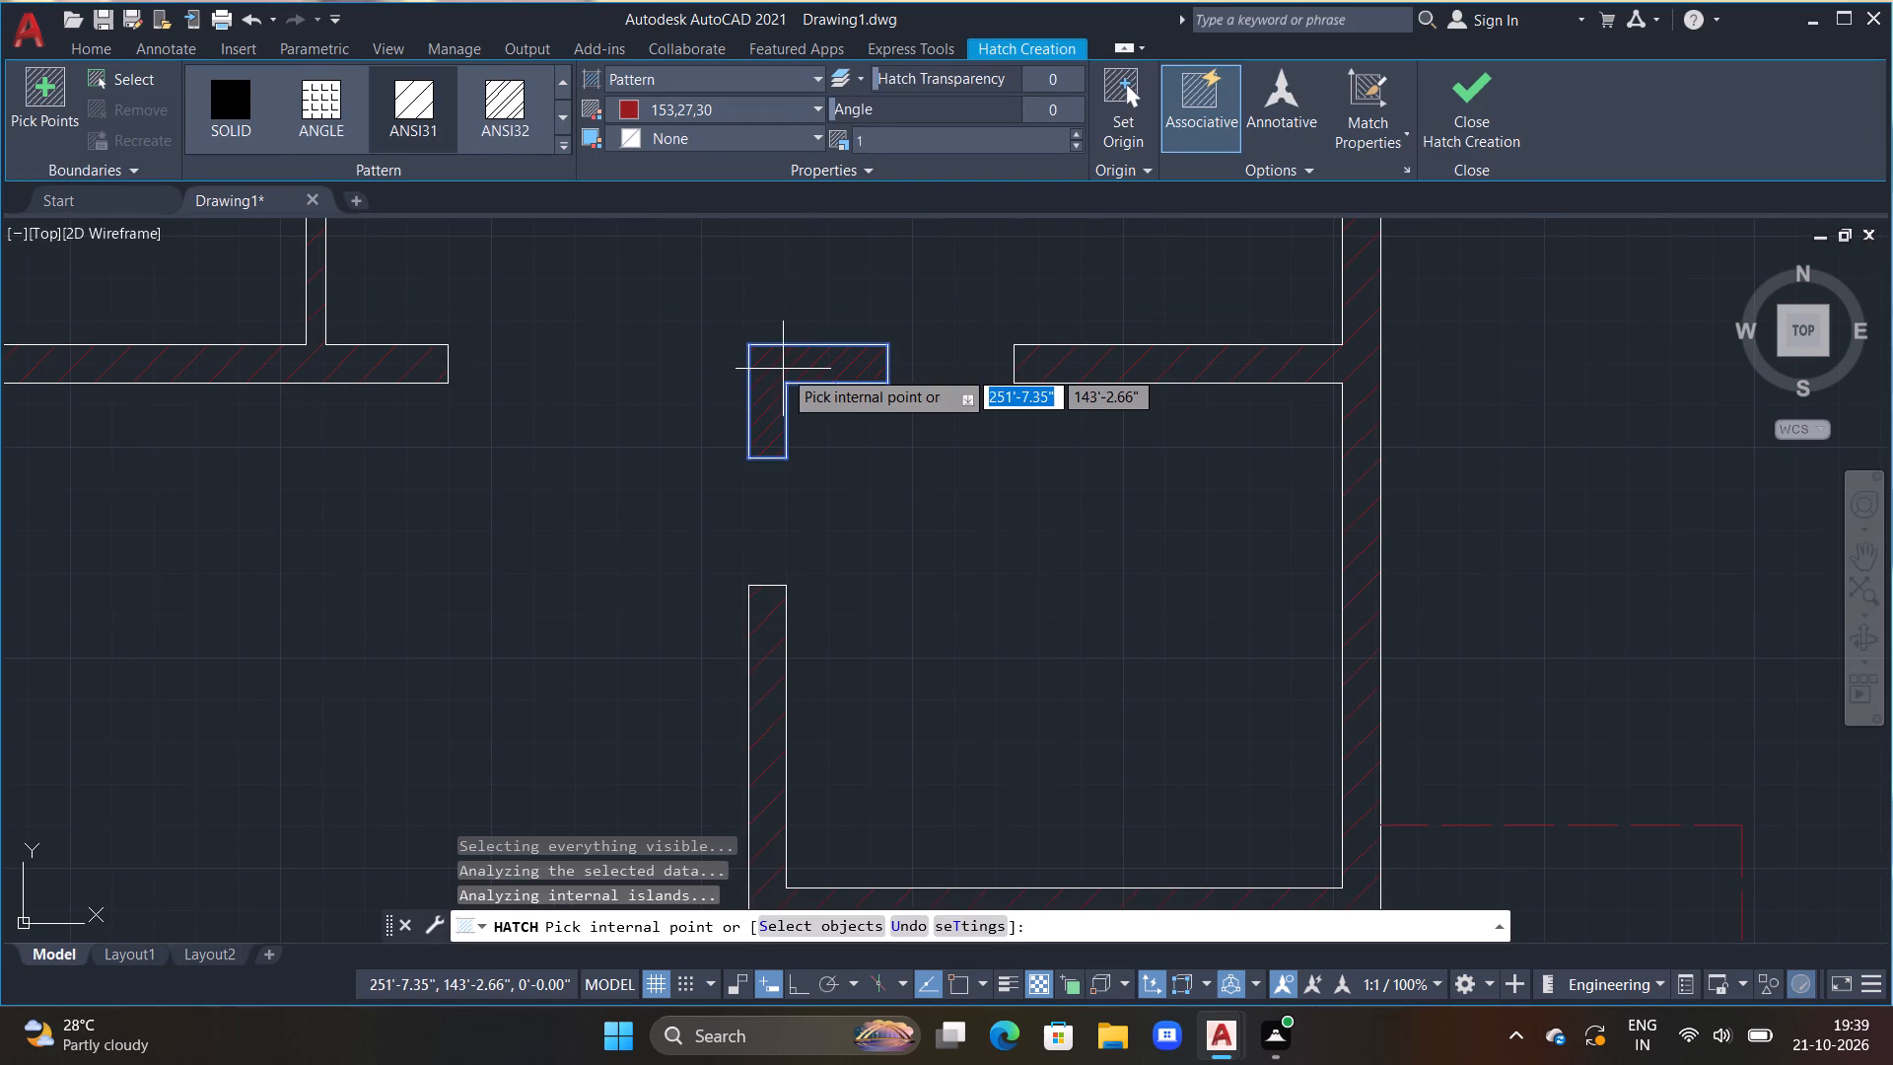
key("Escape")
Set the hatch scale of the L-shaped wall corner to 2.
scroll(791, 422, "down", 2)
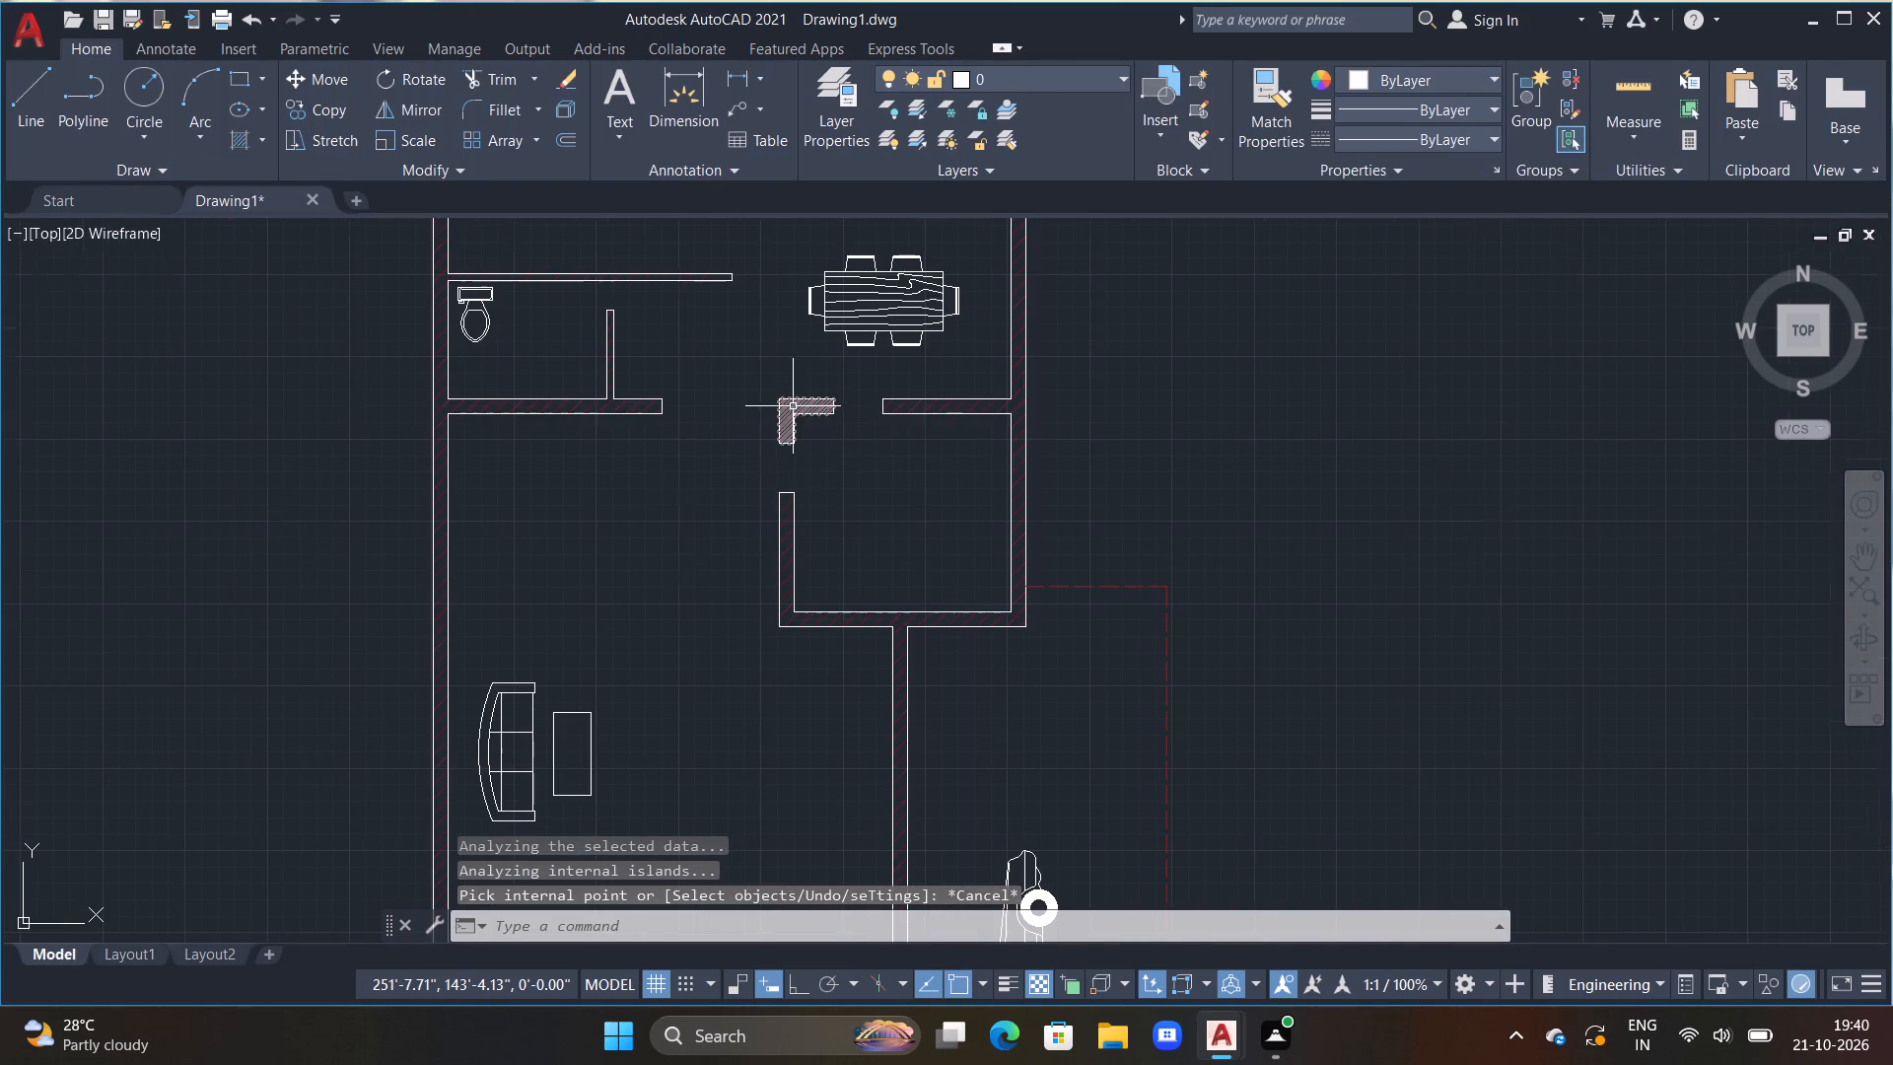
scroll(793, 406, "up", 2)
key("Escape")
left_click(790, 402)
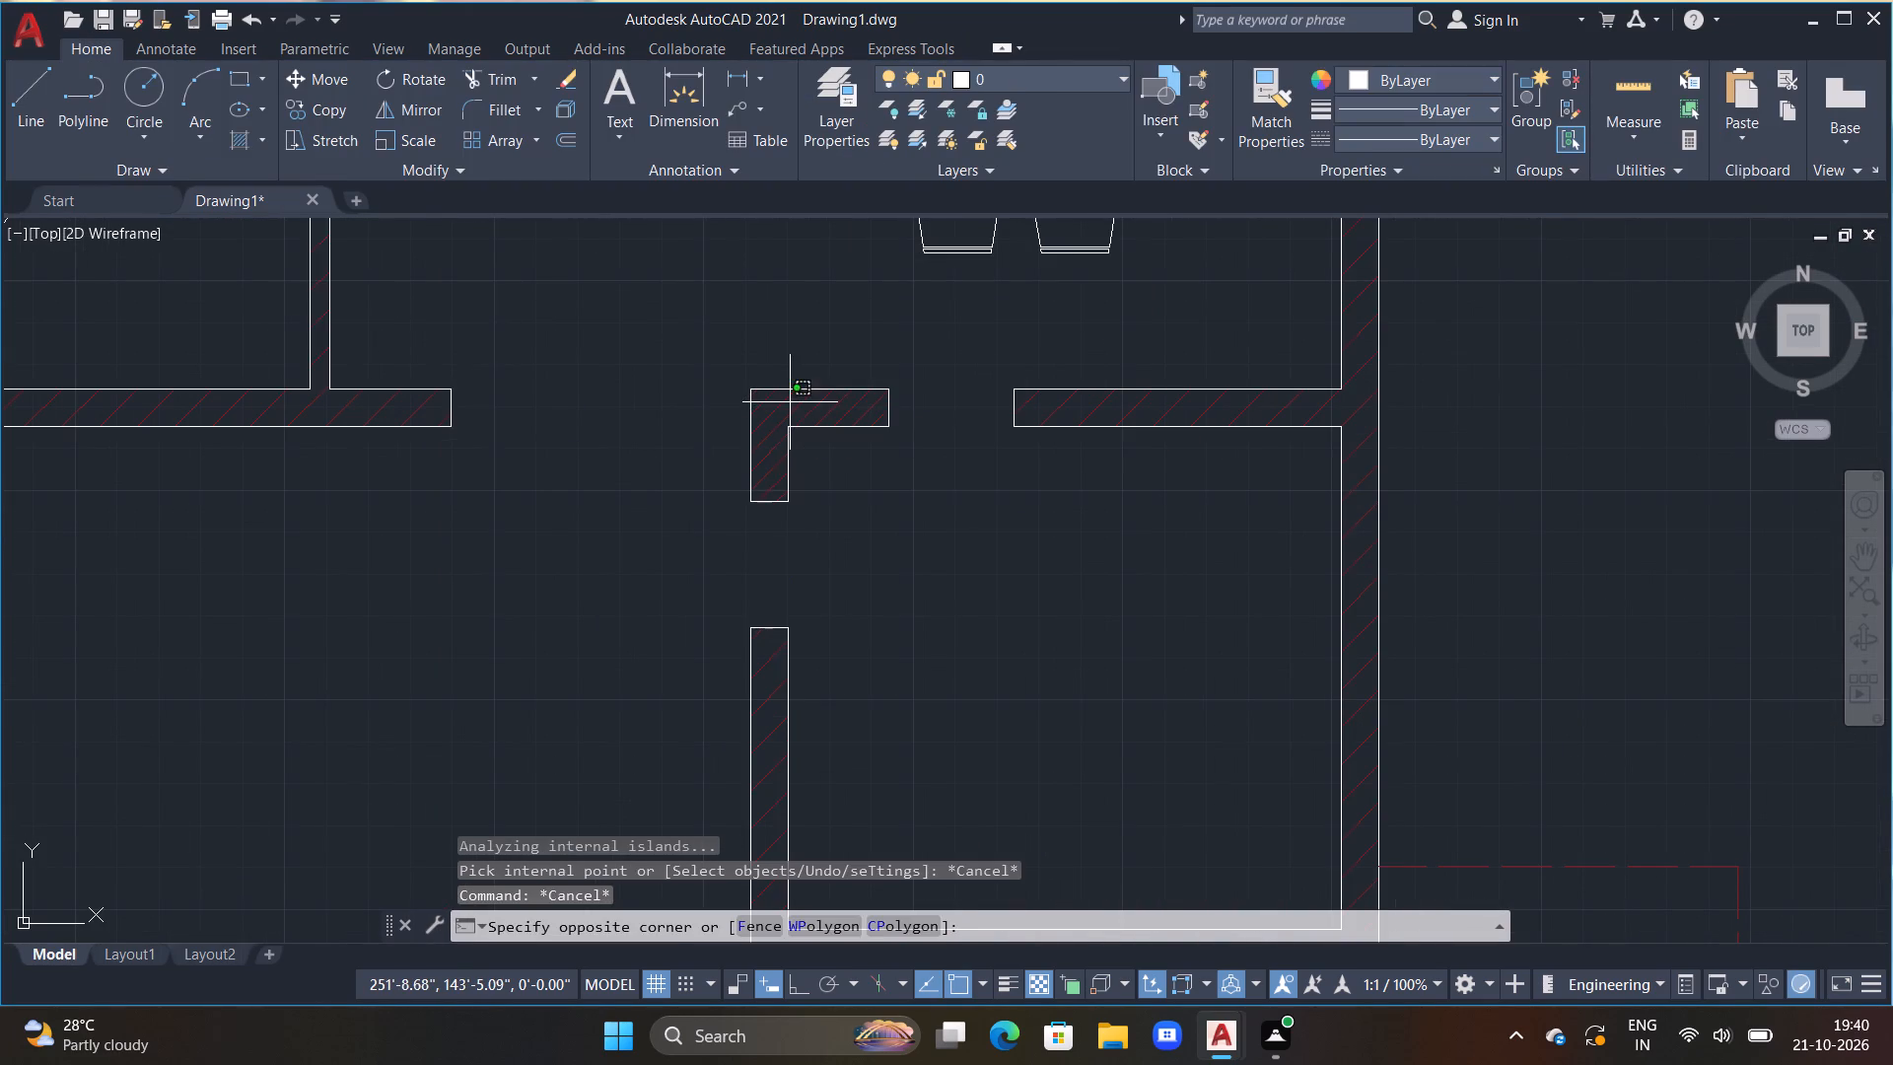
key("Escape")
left_click(784, 411)
left_click(775, 400)
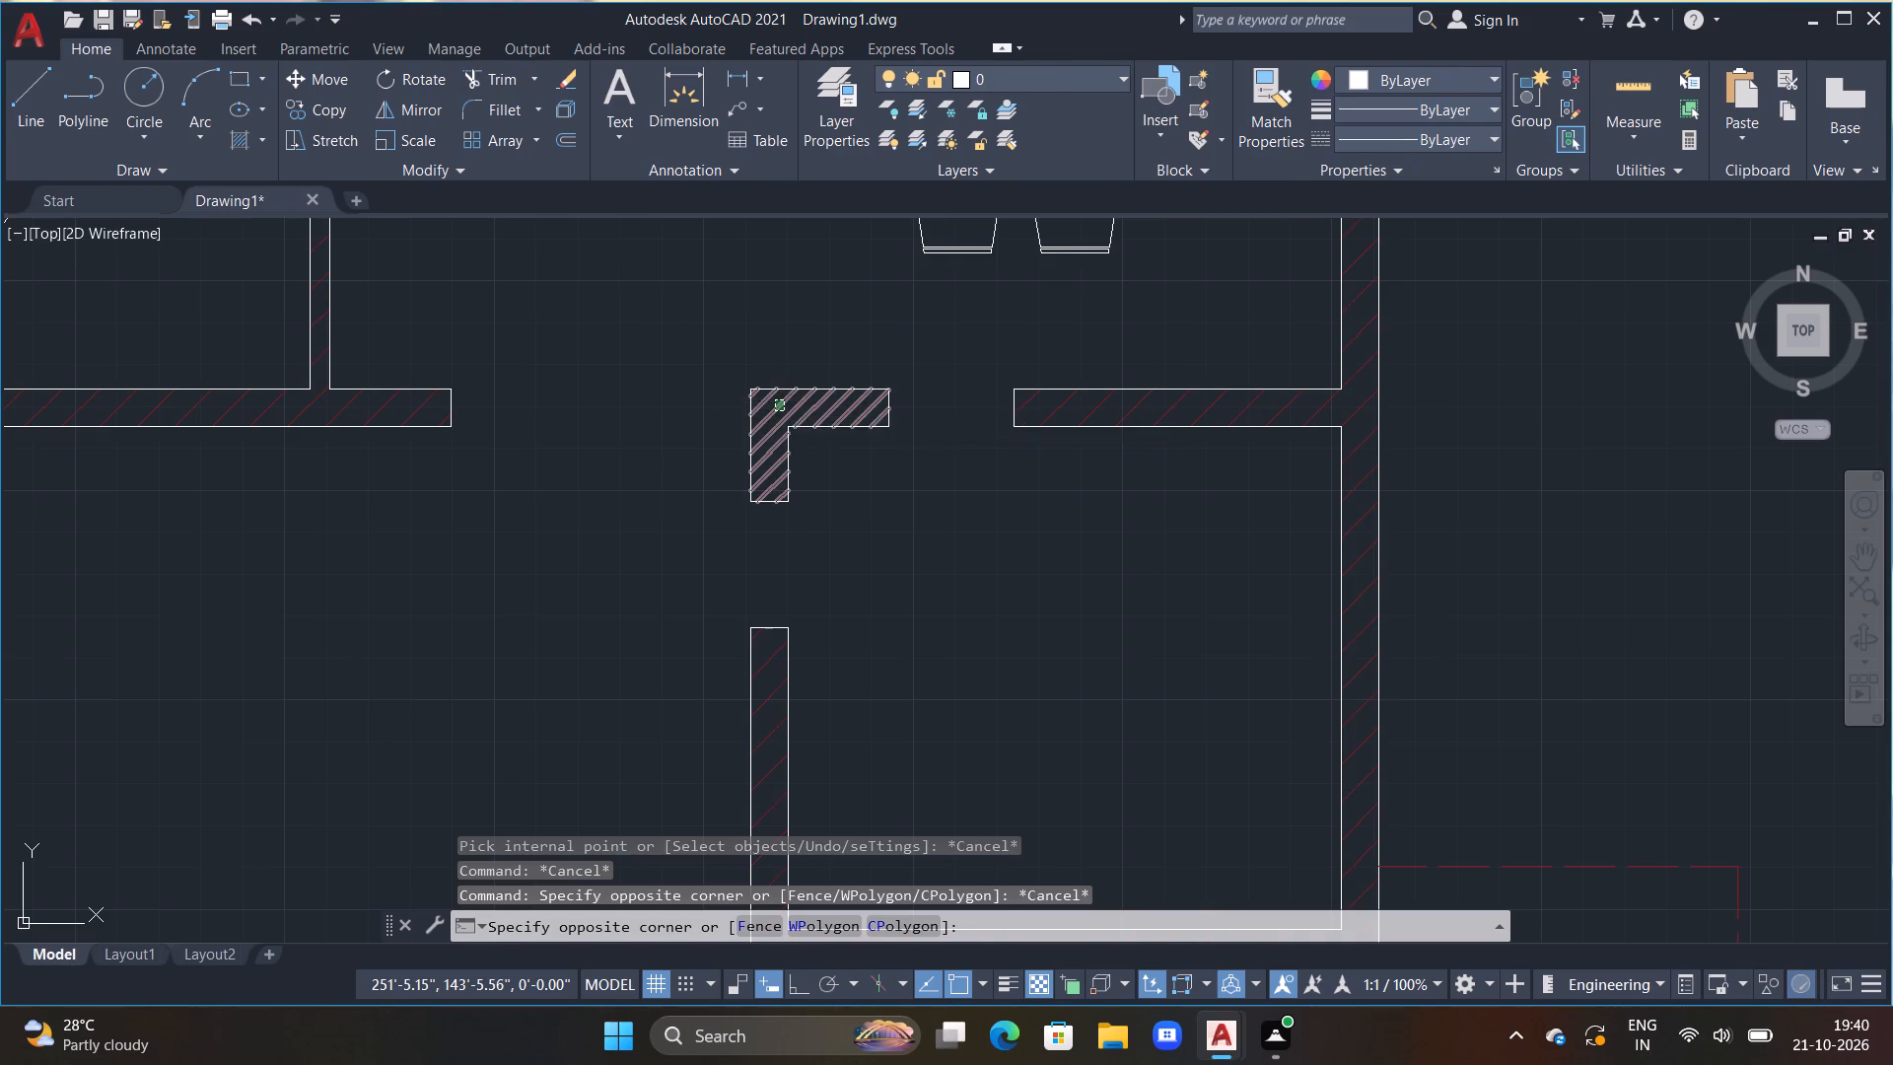
scroll(857, 344, "up", 2)
left_click(905, 143)
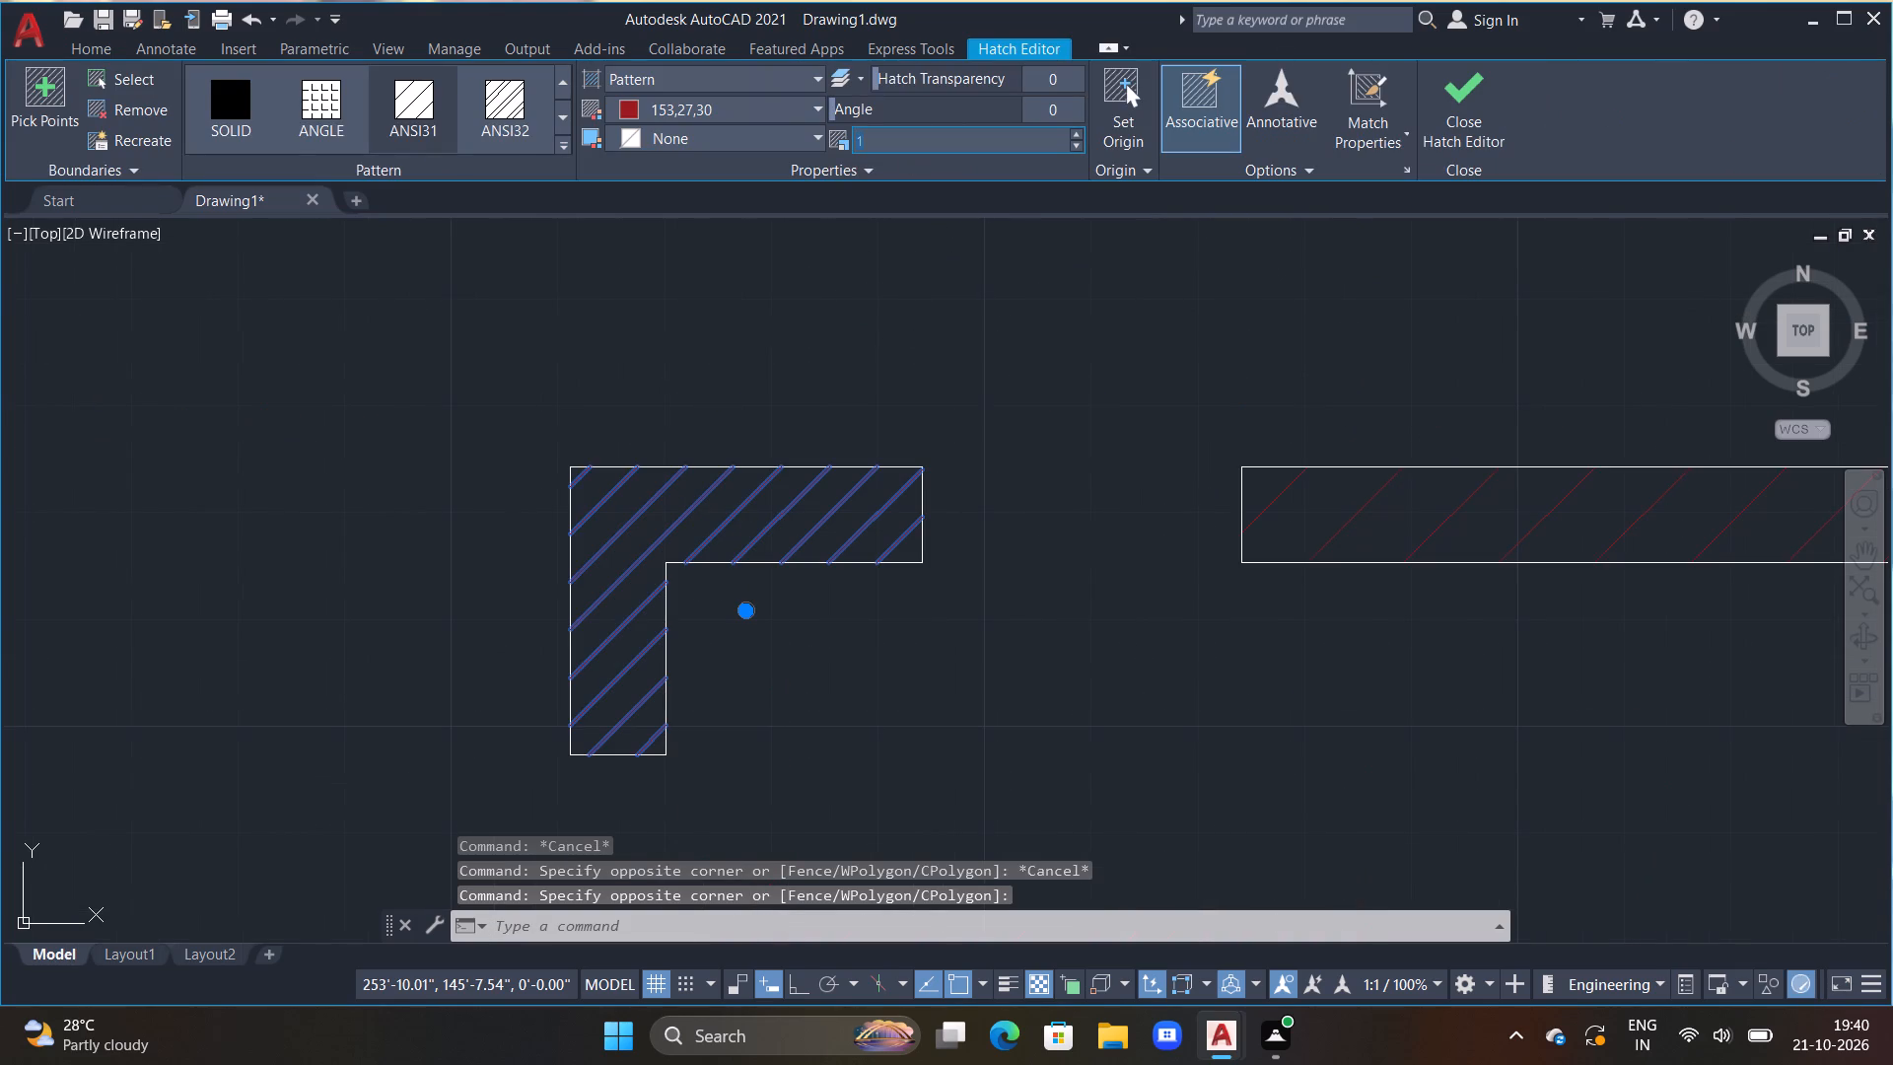
key("BackSpace")
key("2")
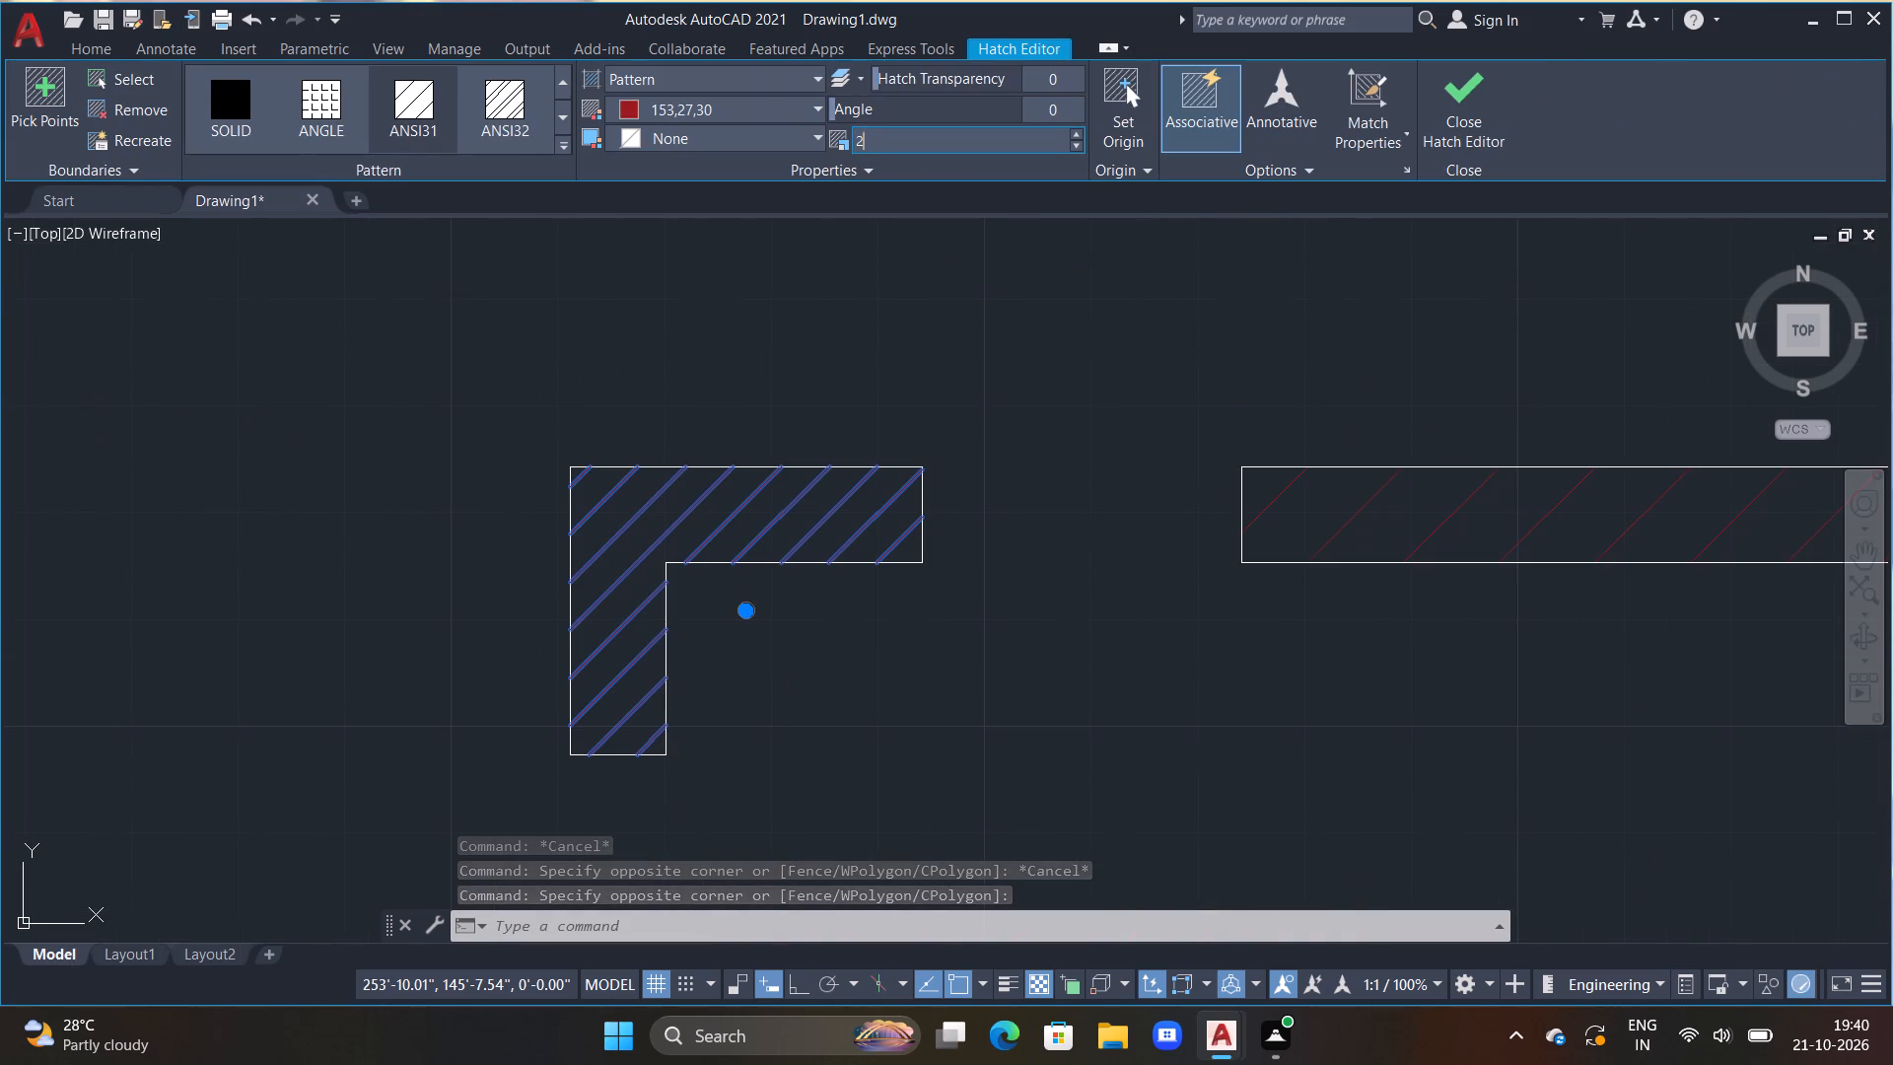
left_click(905, 143)
key("Escape")
scroll(1044, 542, "down", 2)
key("Escape")
scroll(982, 629, "down", 2)
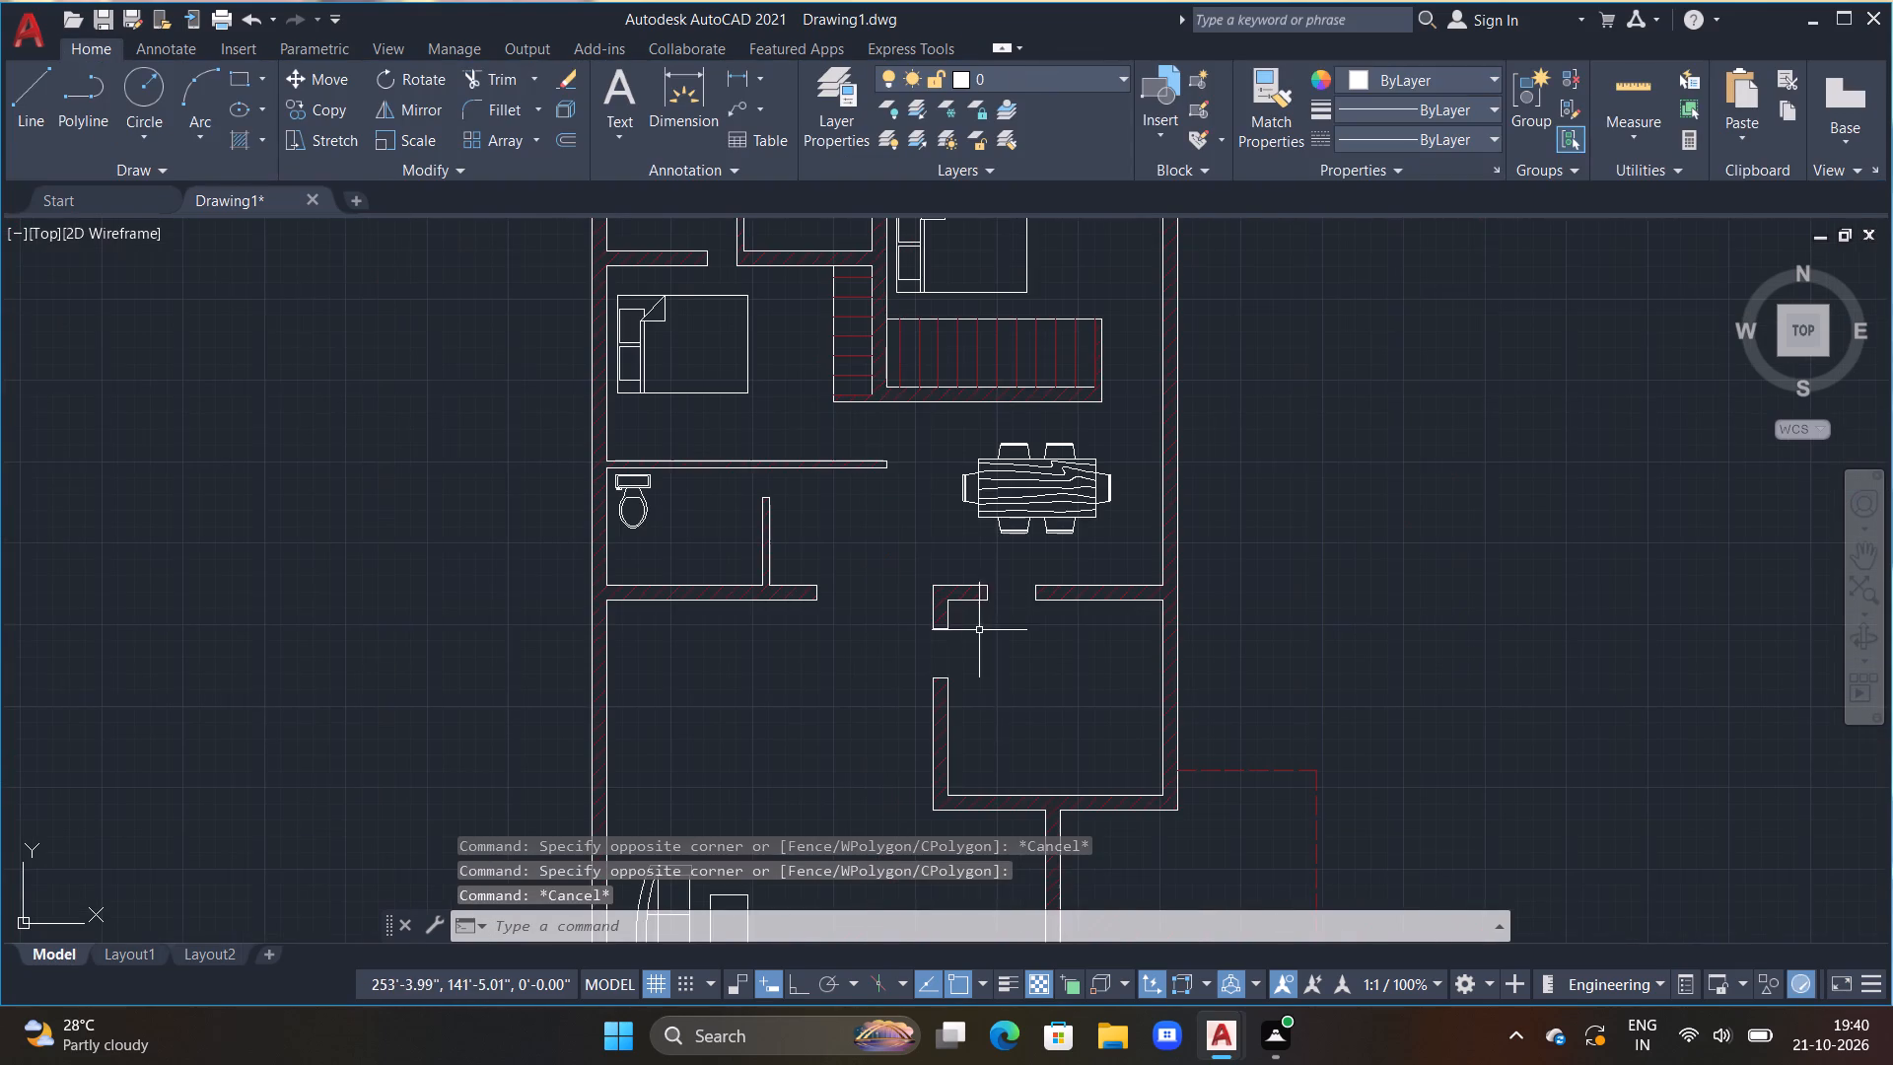
middle_click_drag(1008, 667, 1038, 607)
key("Escape")
key("Escape")
key("Escape")
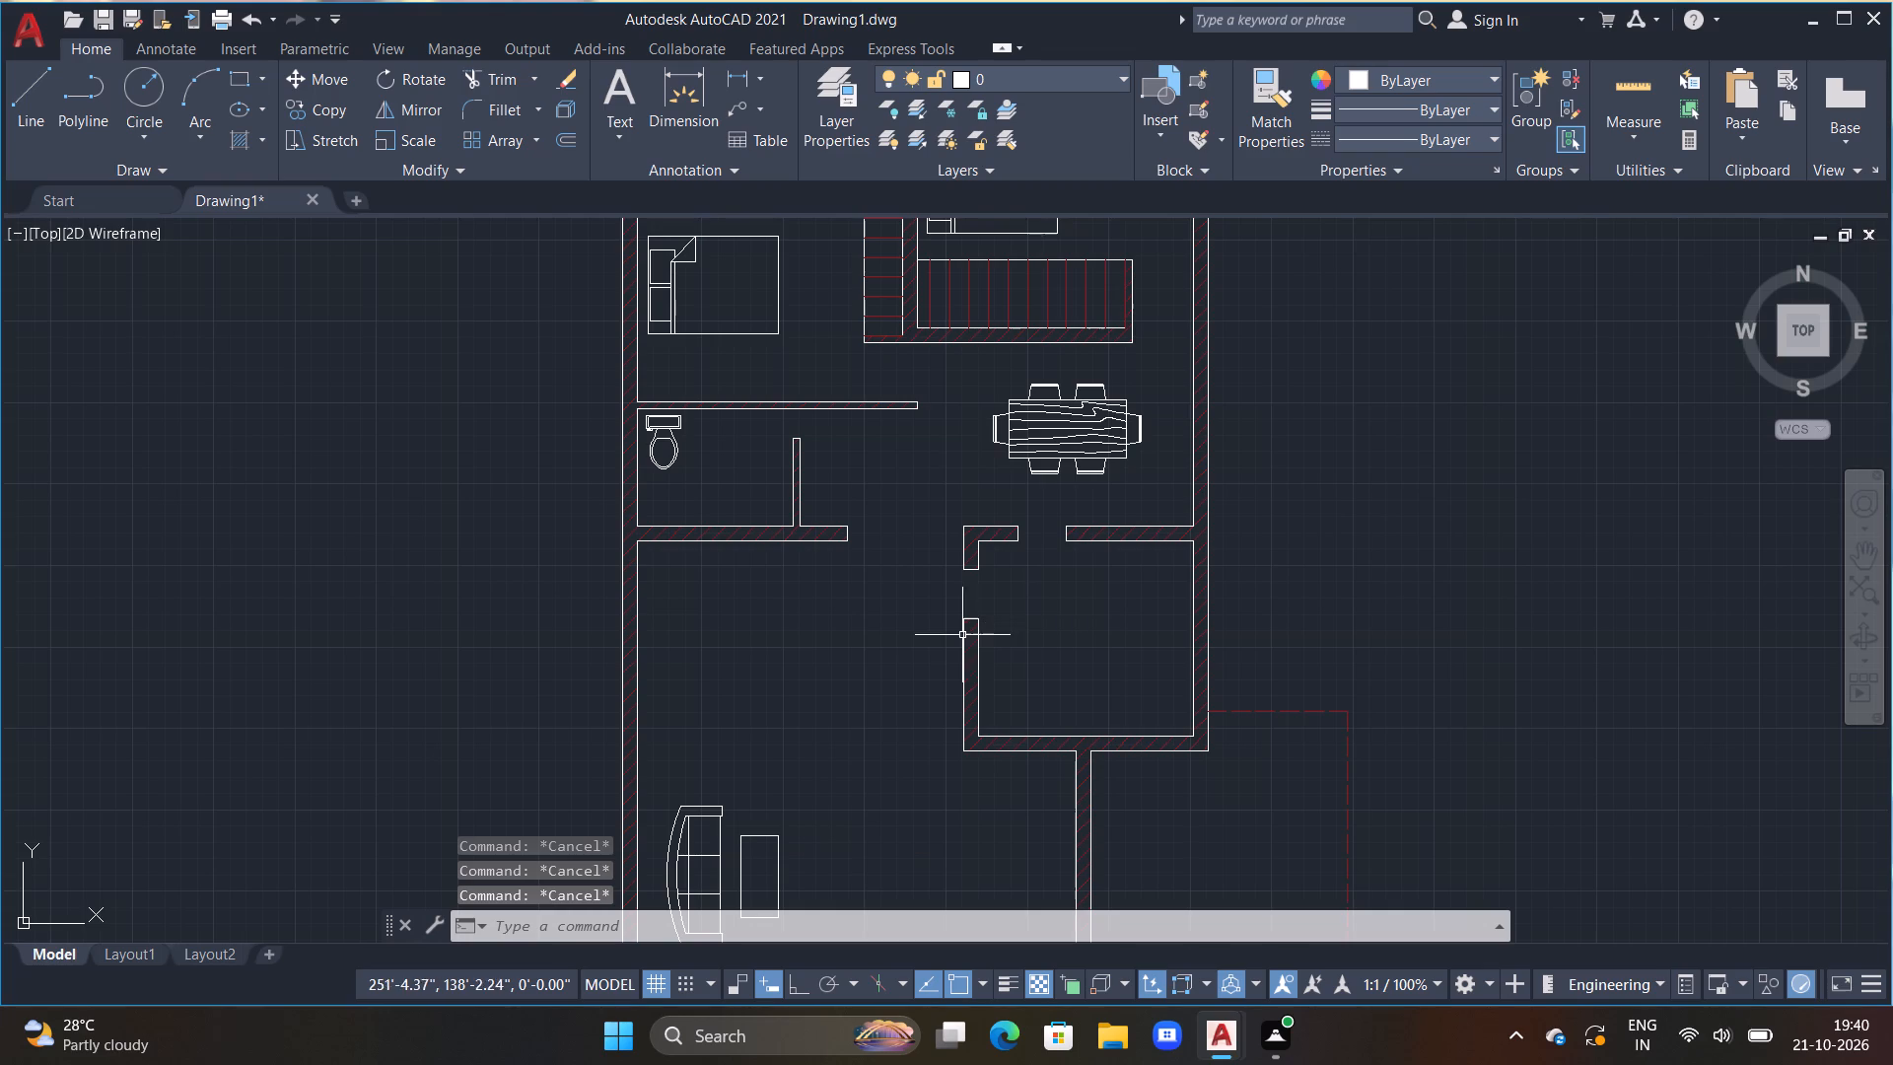
Enlarge the living-room sofa block by setting its X, Y and Z scale to 2.
middle_click_drag(897, 478, 929, 584)
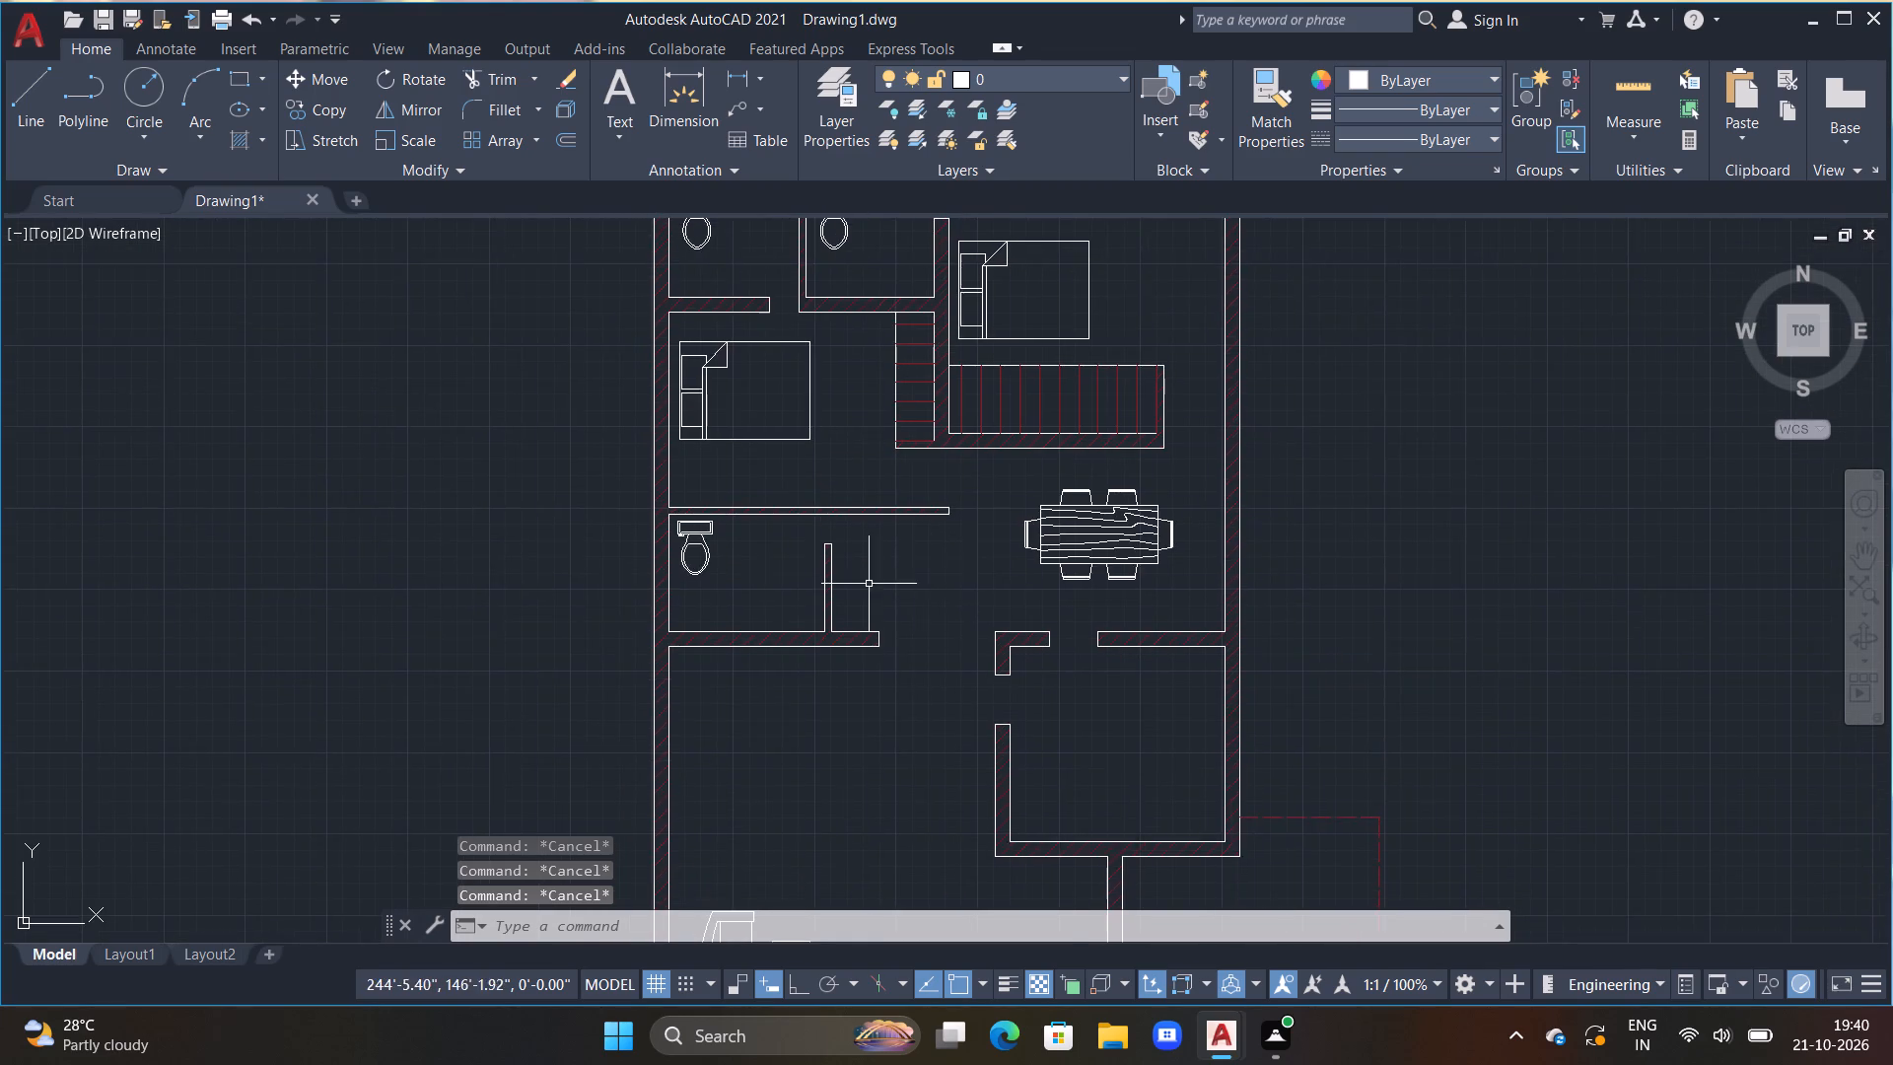
scroll(864, 577, "up", 1)
middle_click_drag(831, 776, 776, 622)
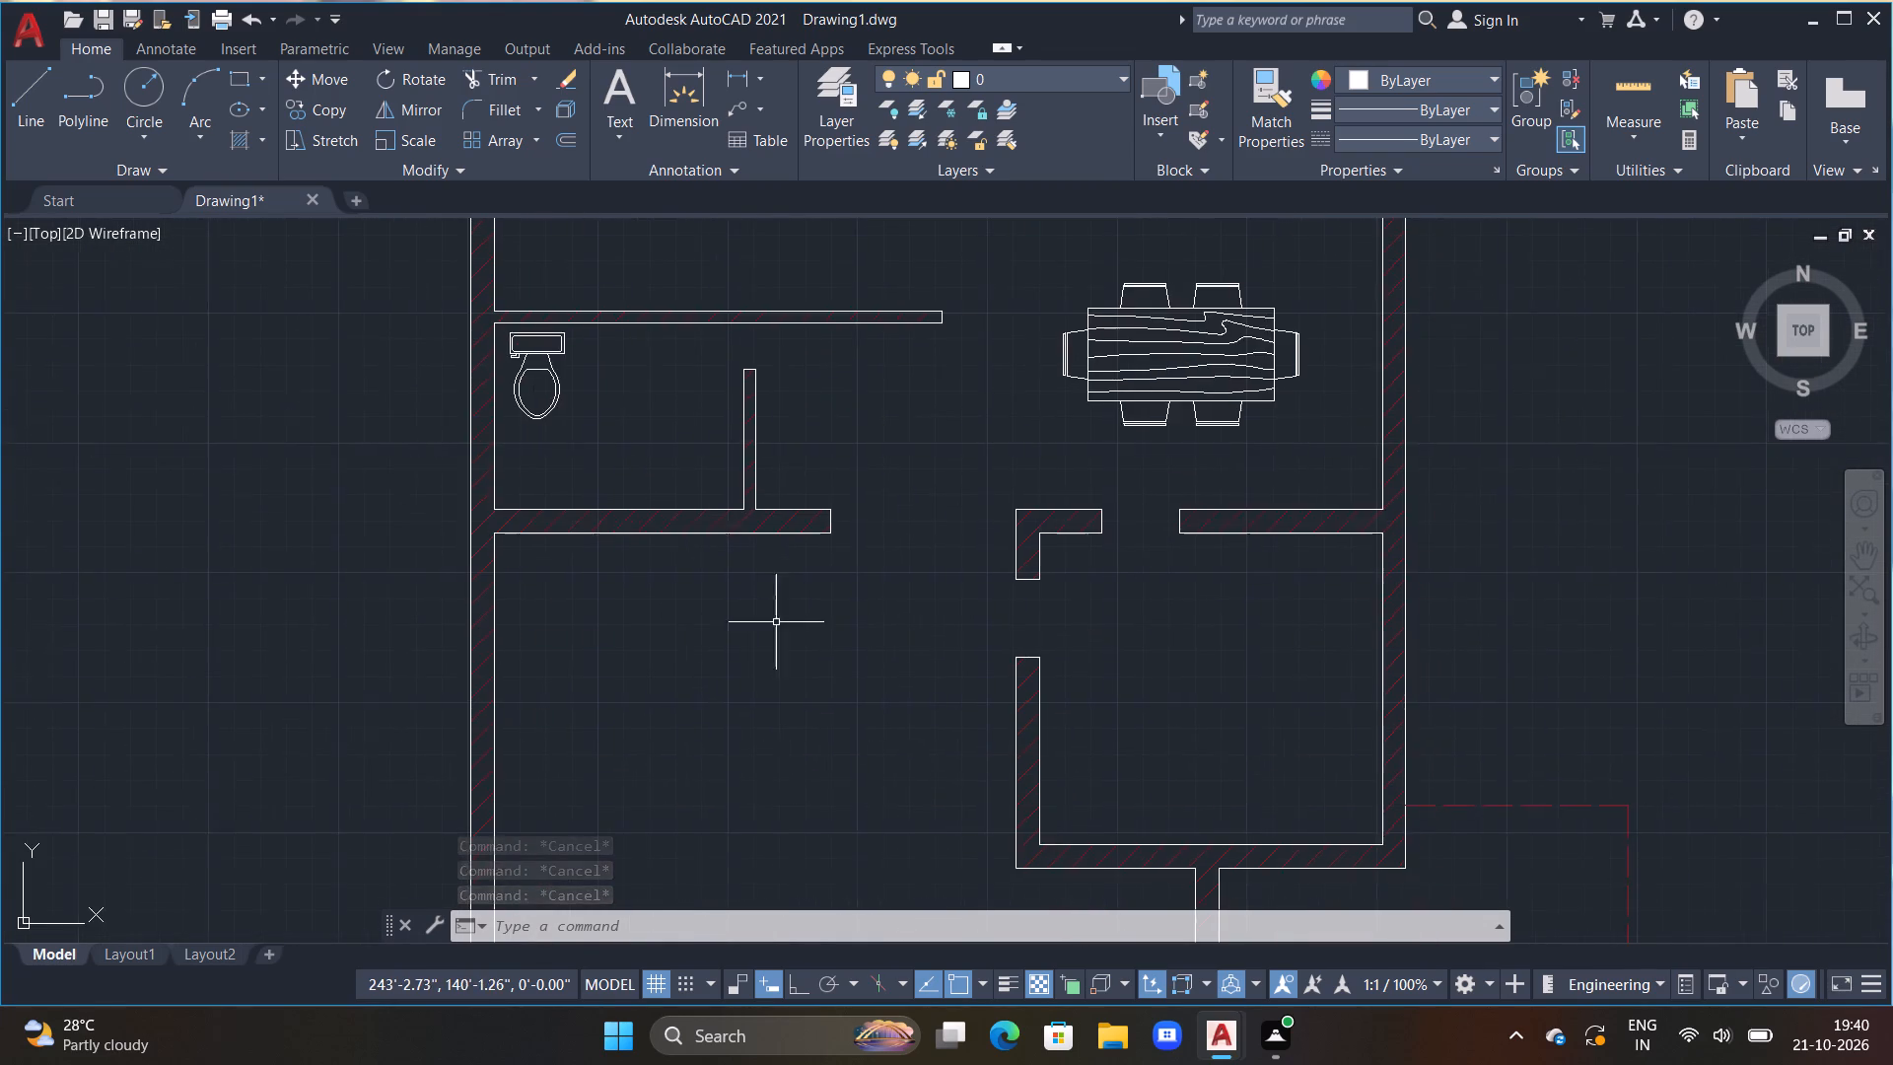
scroll(777, 720, "down", 1)
middle_click_drag(805, 761, 742, 608)
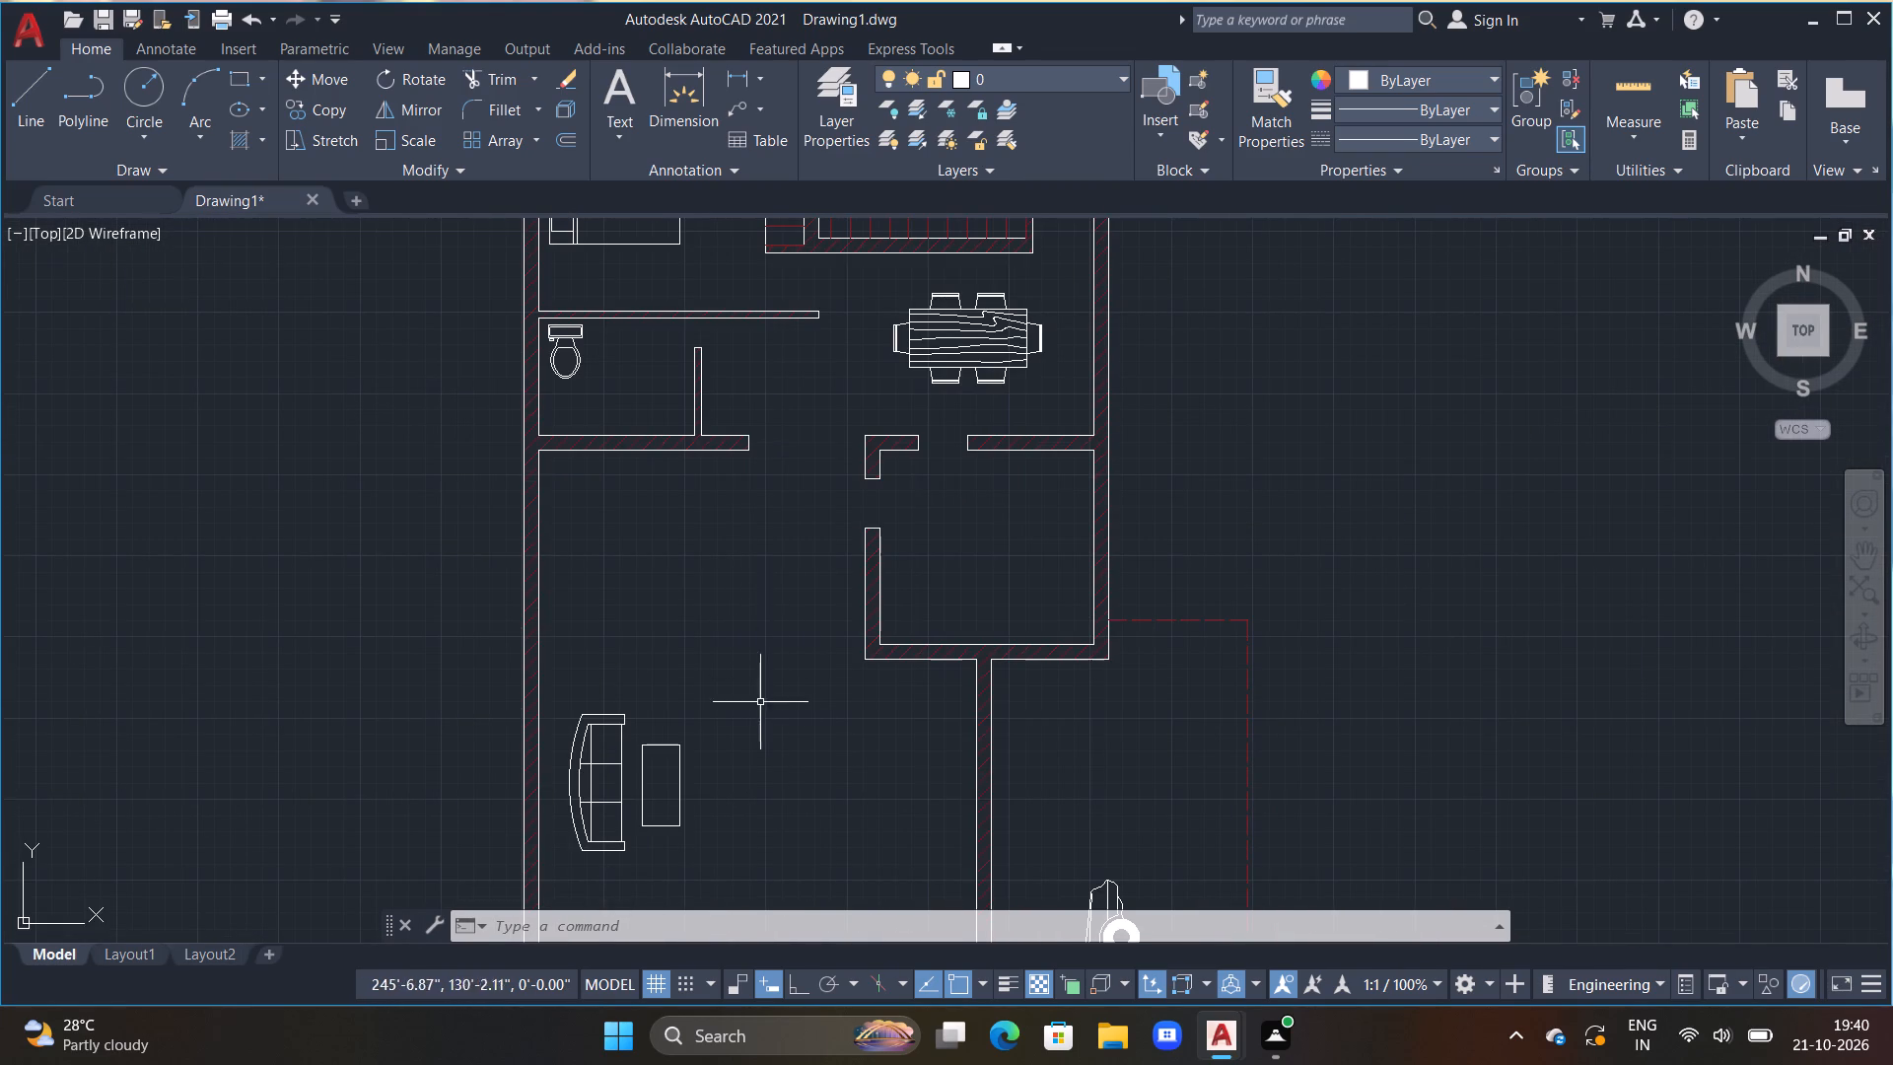
middle_click_drag(777, 570, 783, 541)
middle_click_drag(763, 676, 800, 470)
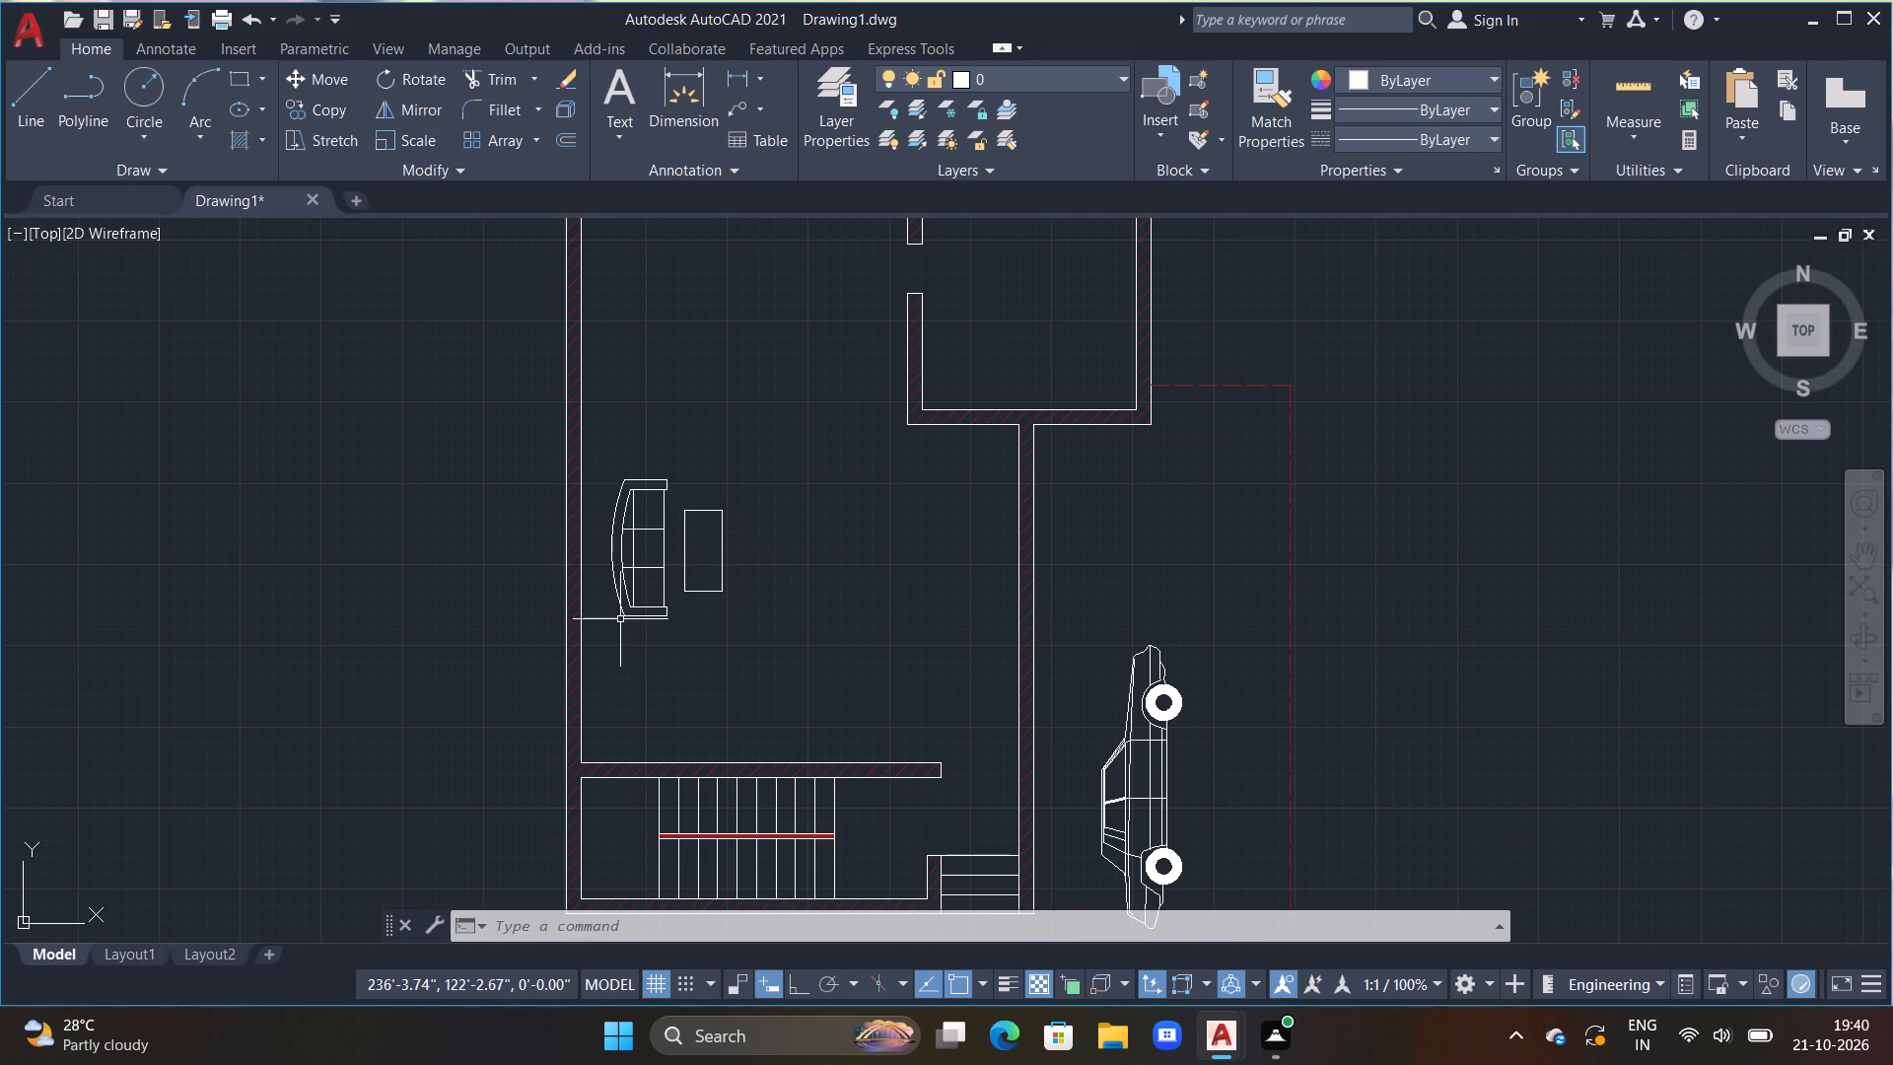
left_click(631, 607)
right_click(687, 642)
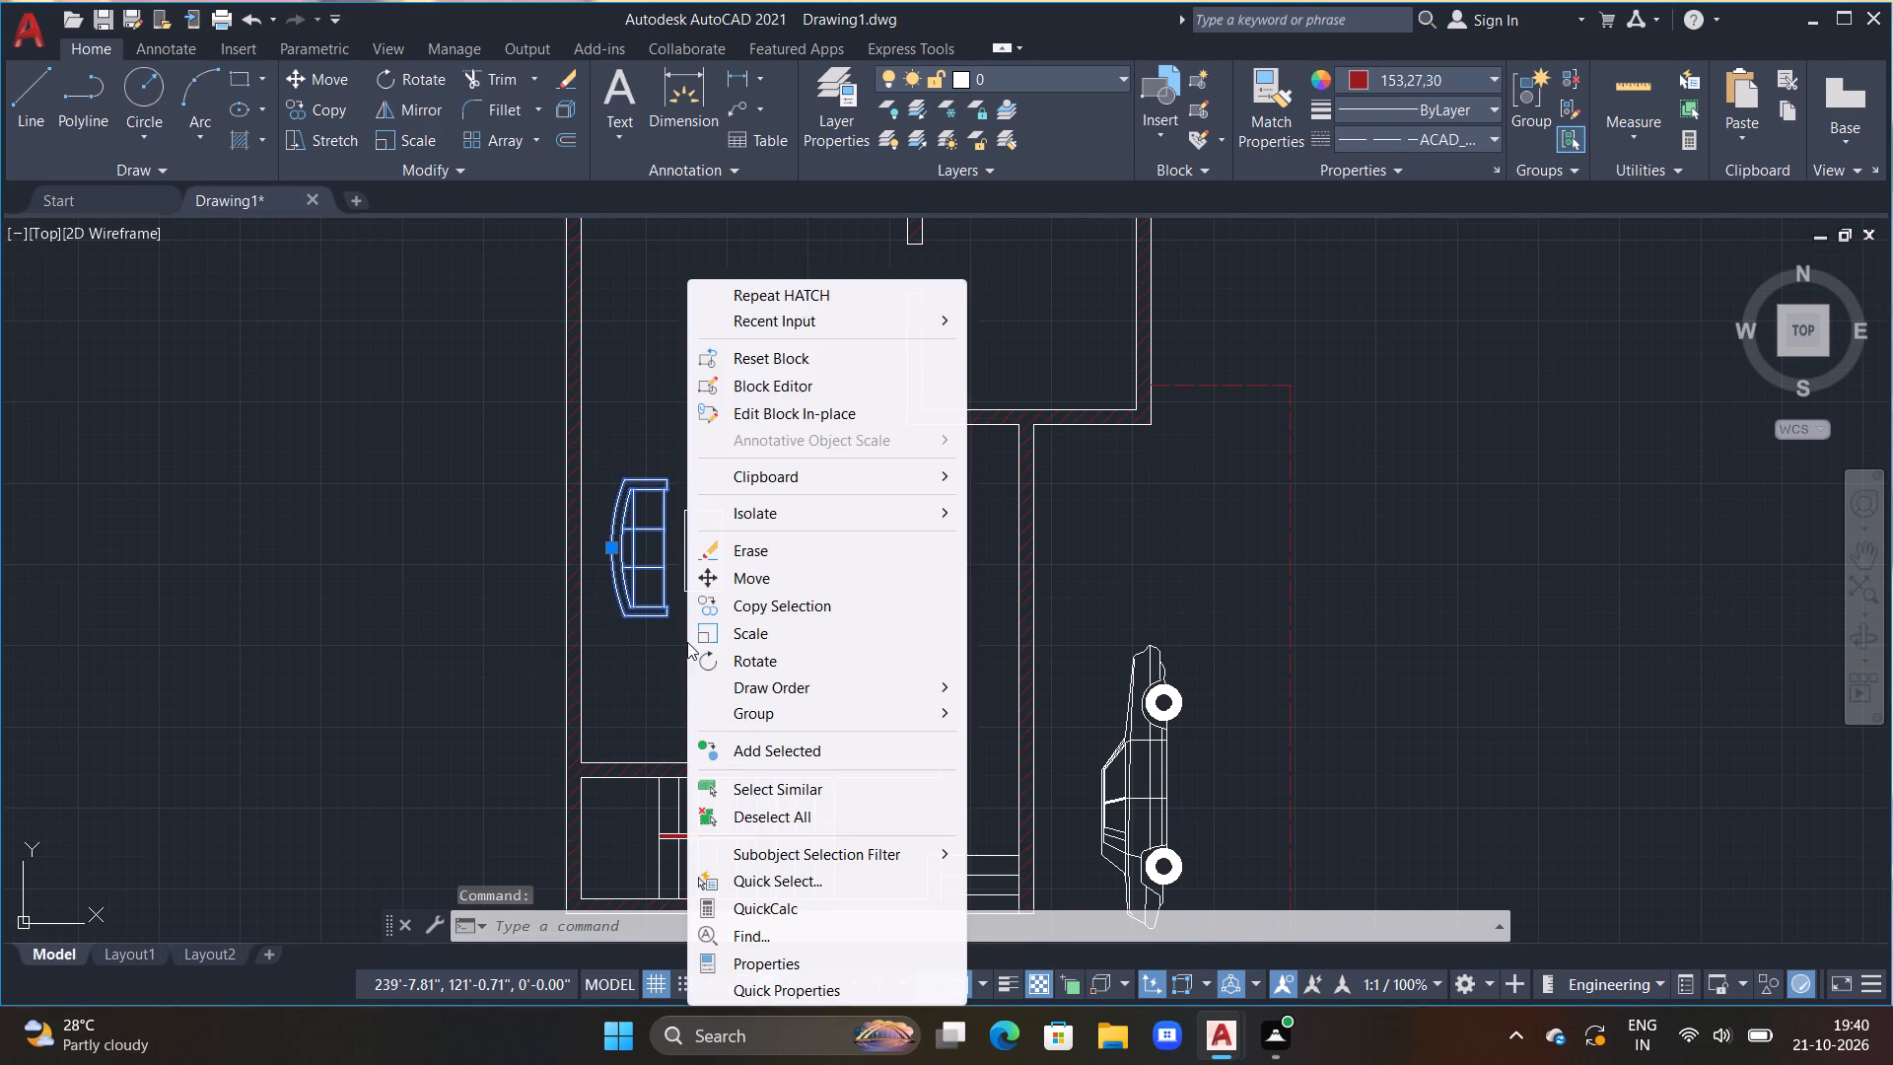
left_click(759, 953)
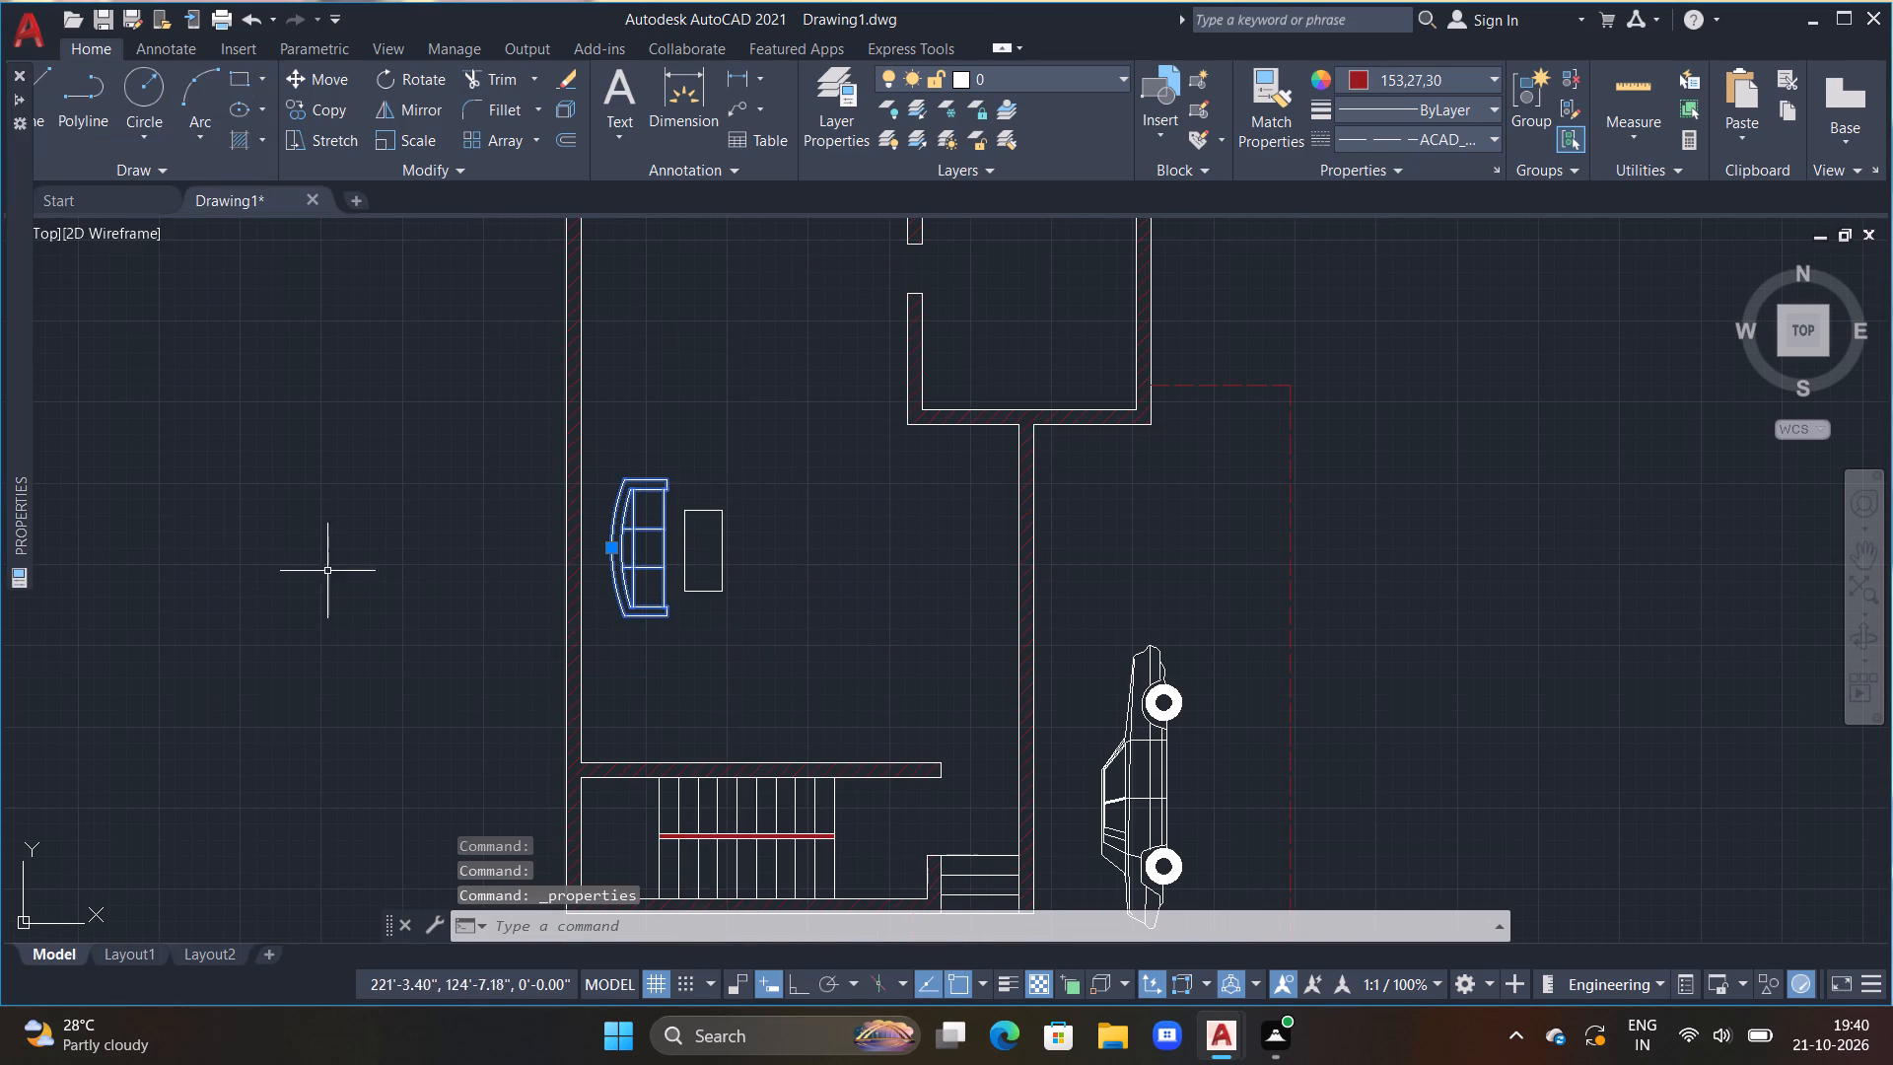
right_click(404, 438)
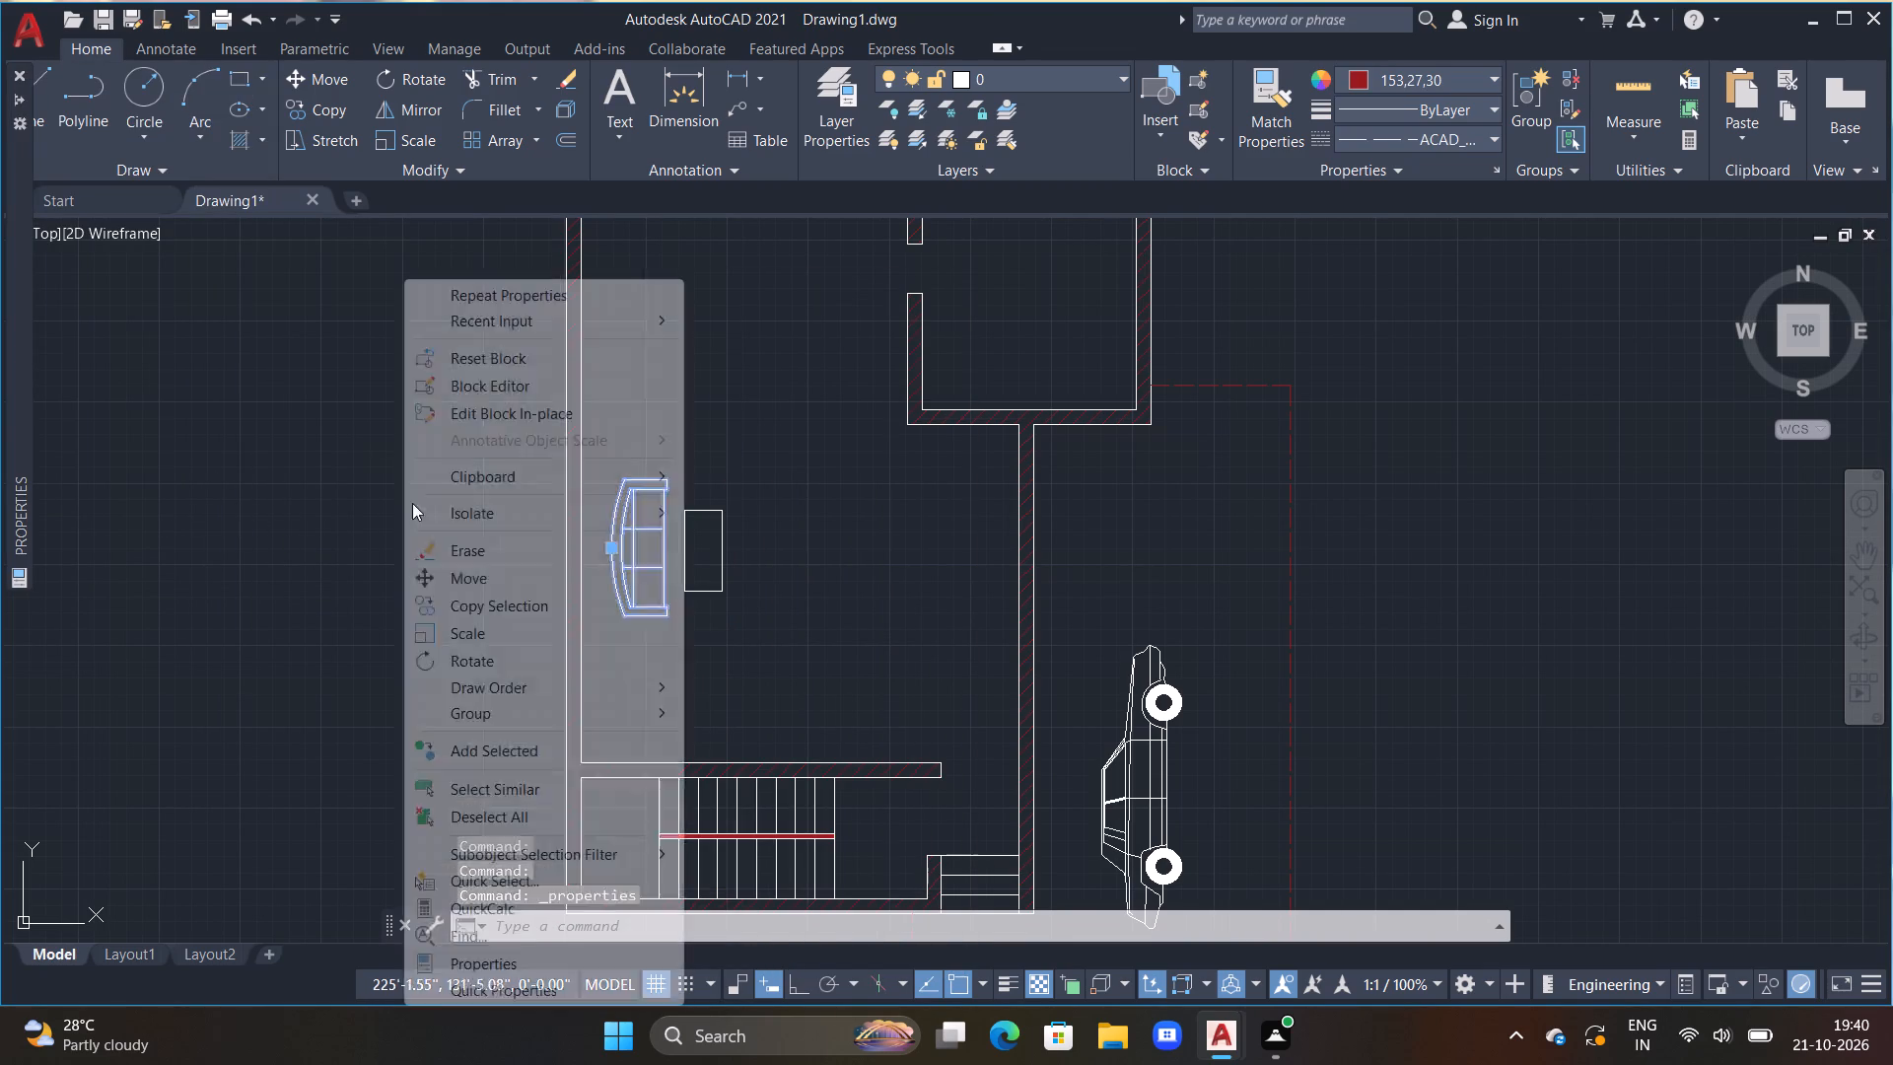
left_click(481, 959)
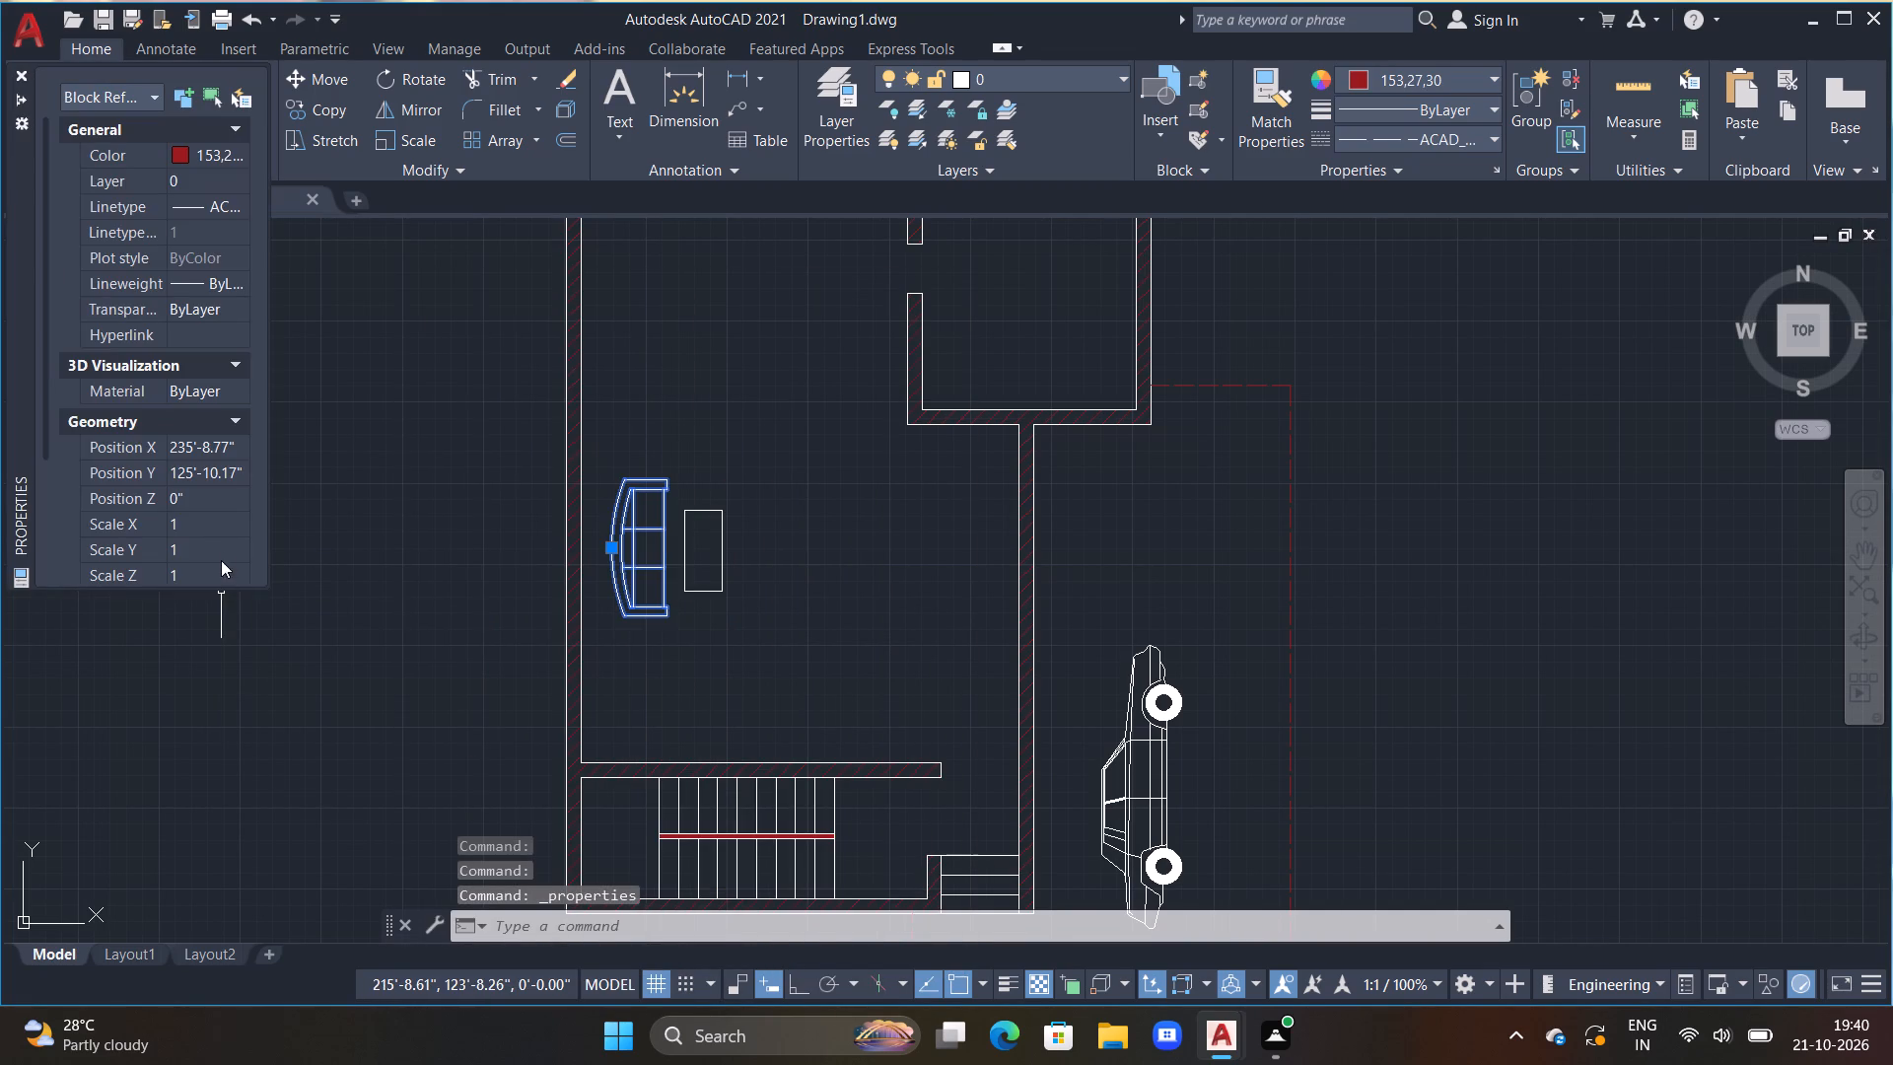
left_click(218, 524)
key("BackSpace")
key("2")
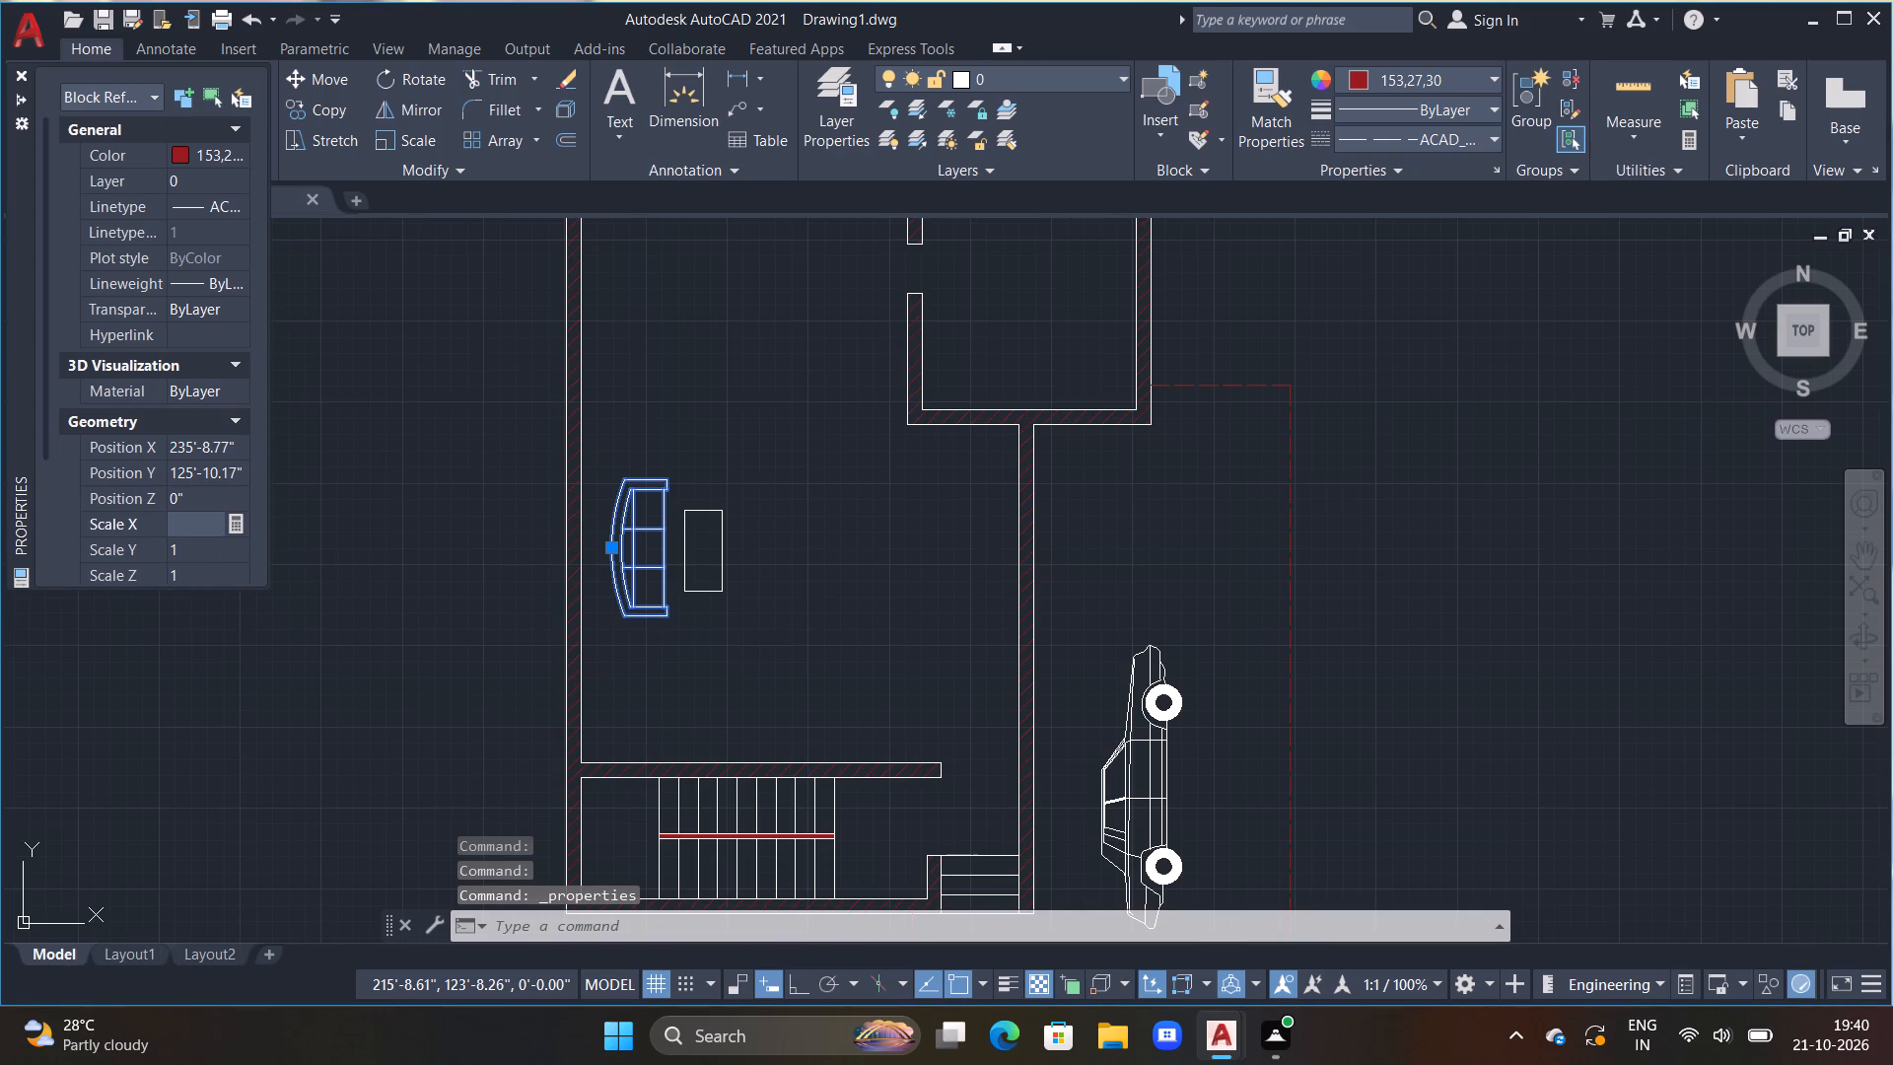
left_click(201, 538)
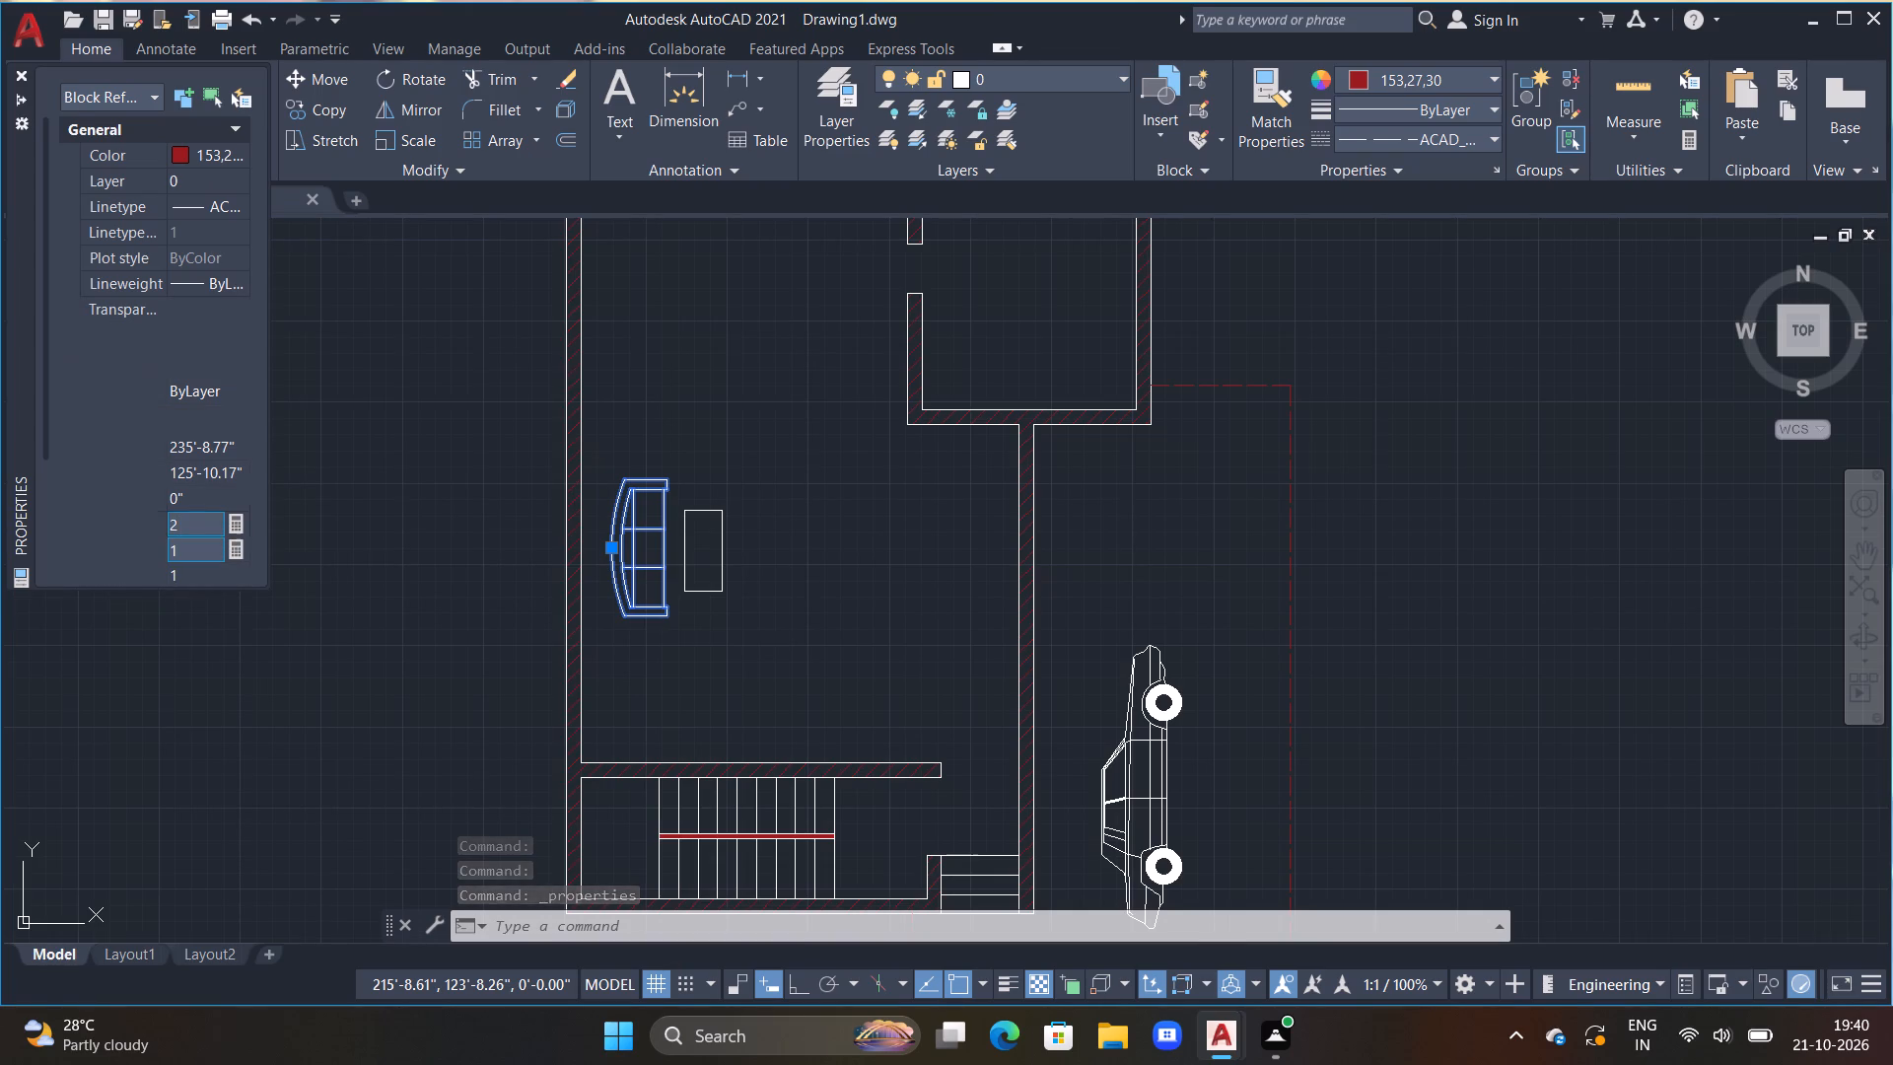
key("2")
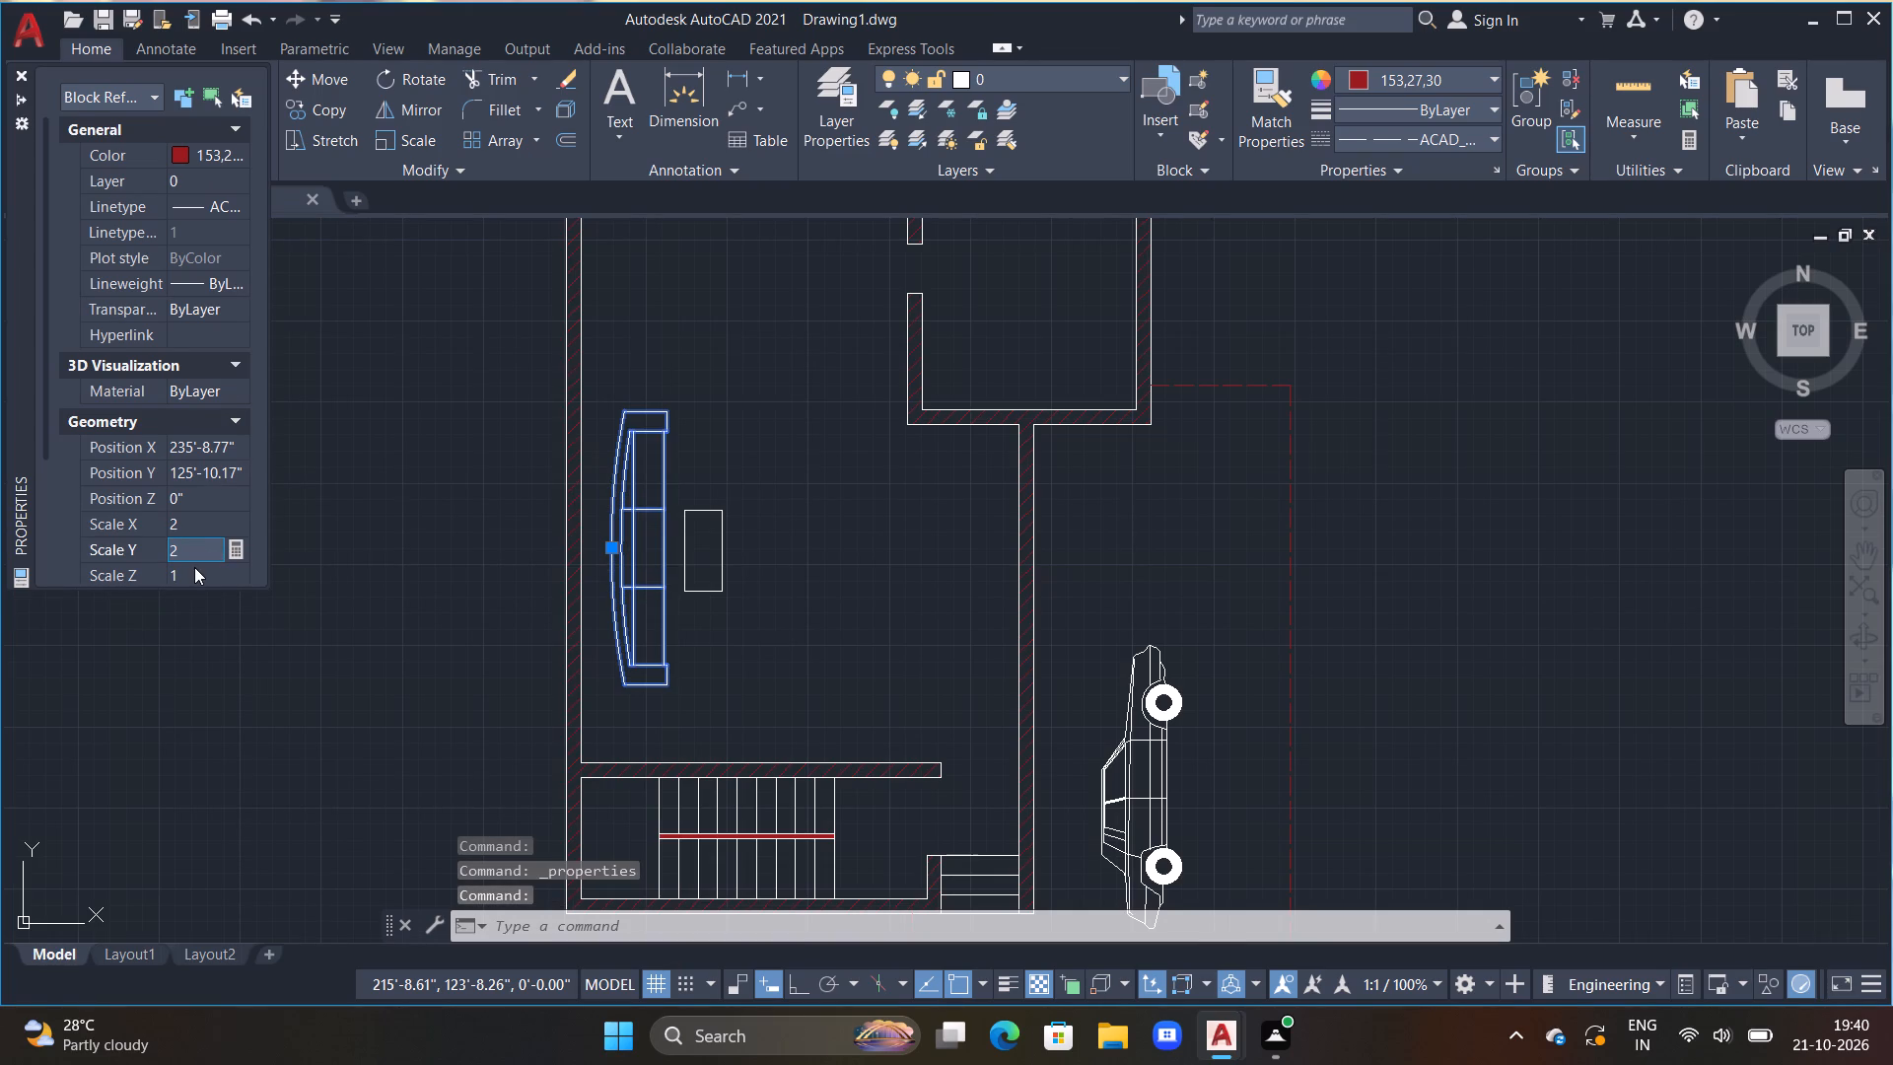
left_click(194, 567)
key("2")
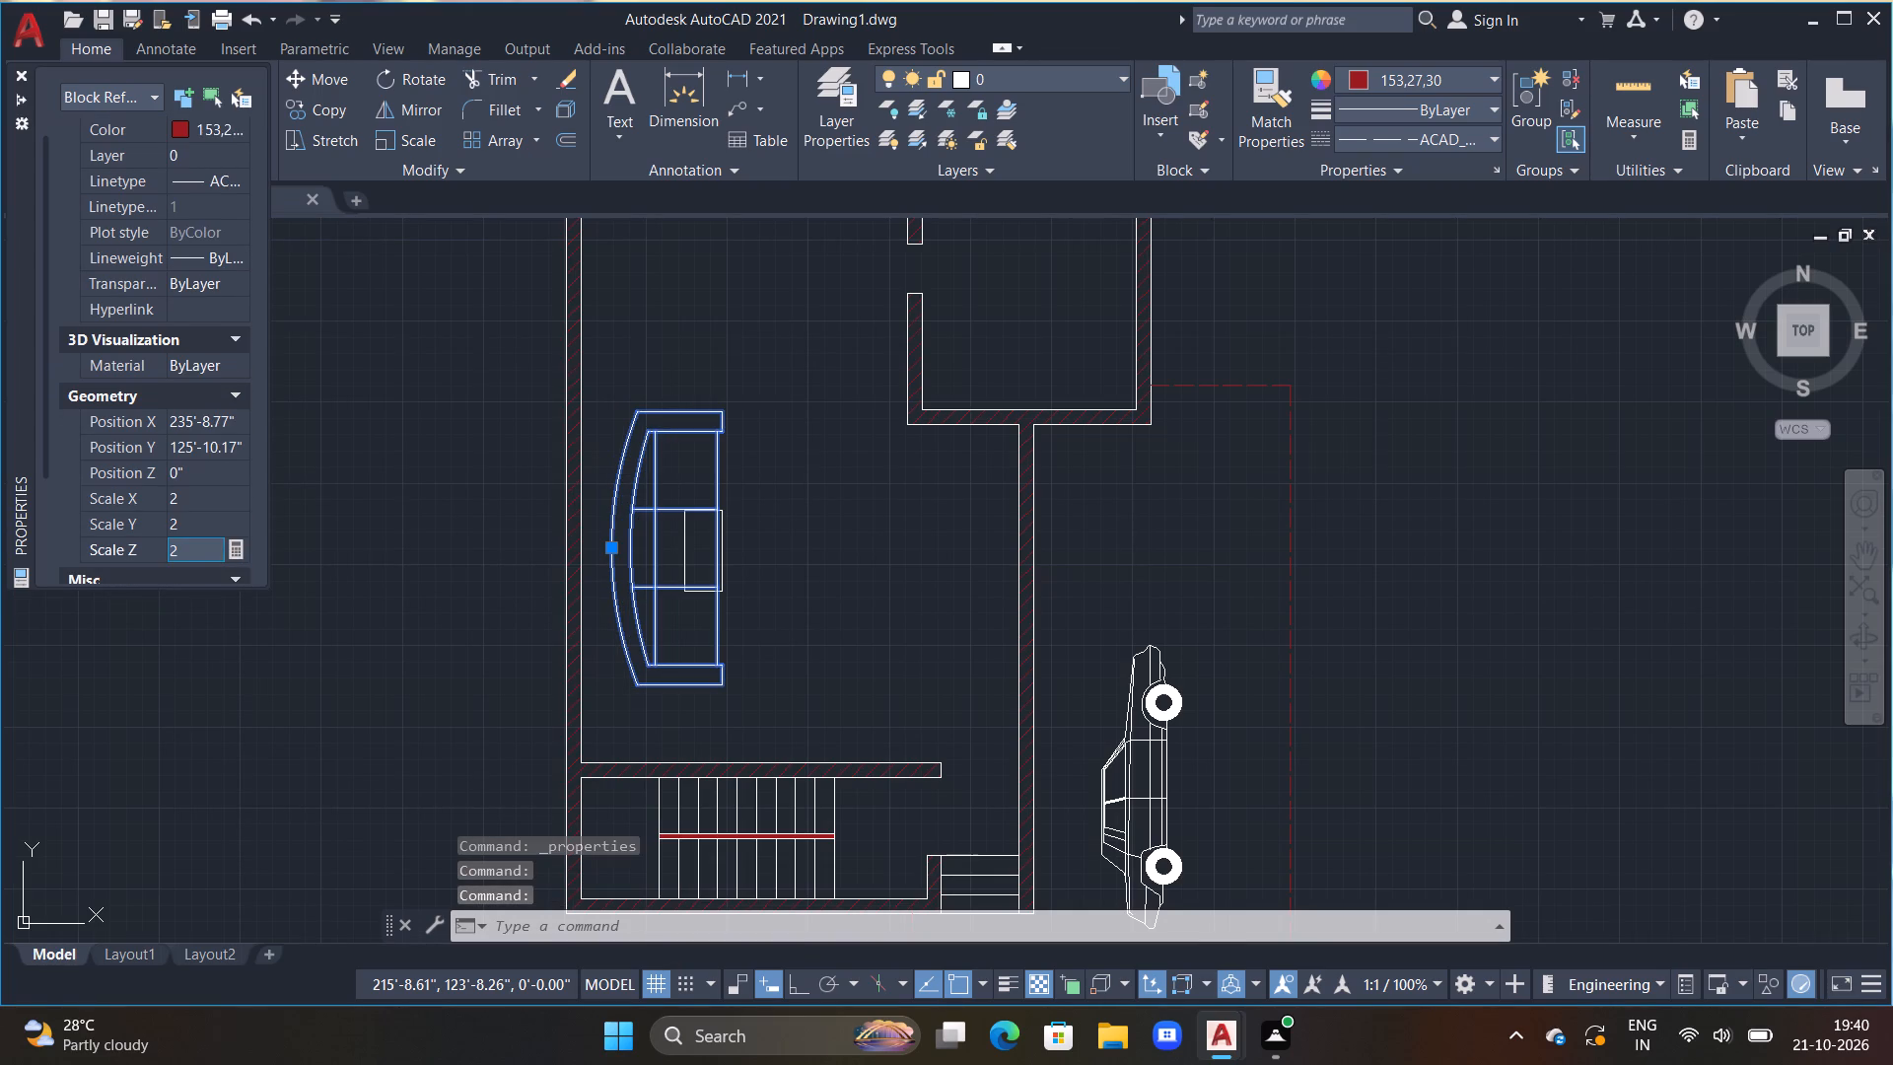
left_click(25, 69)
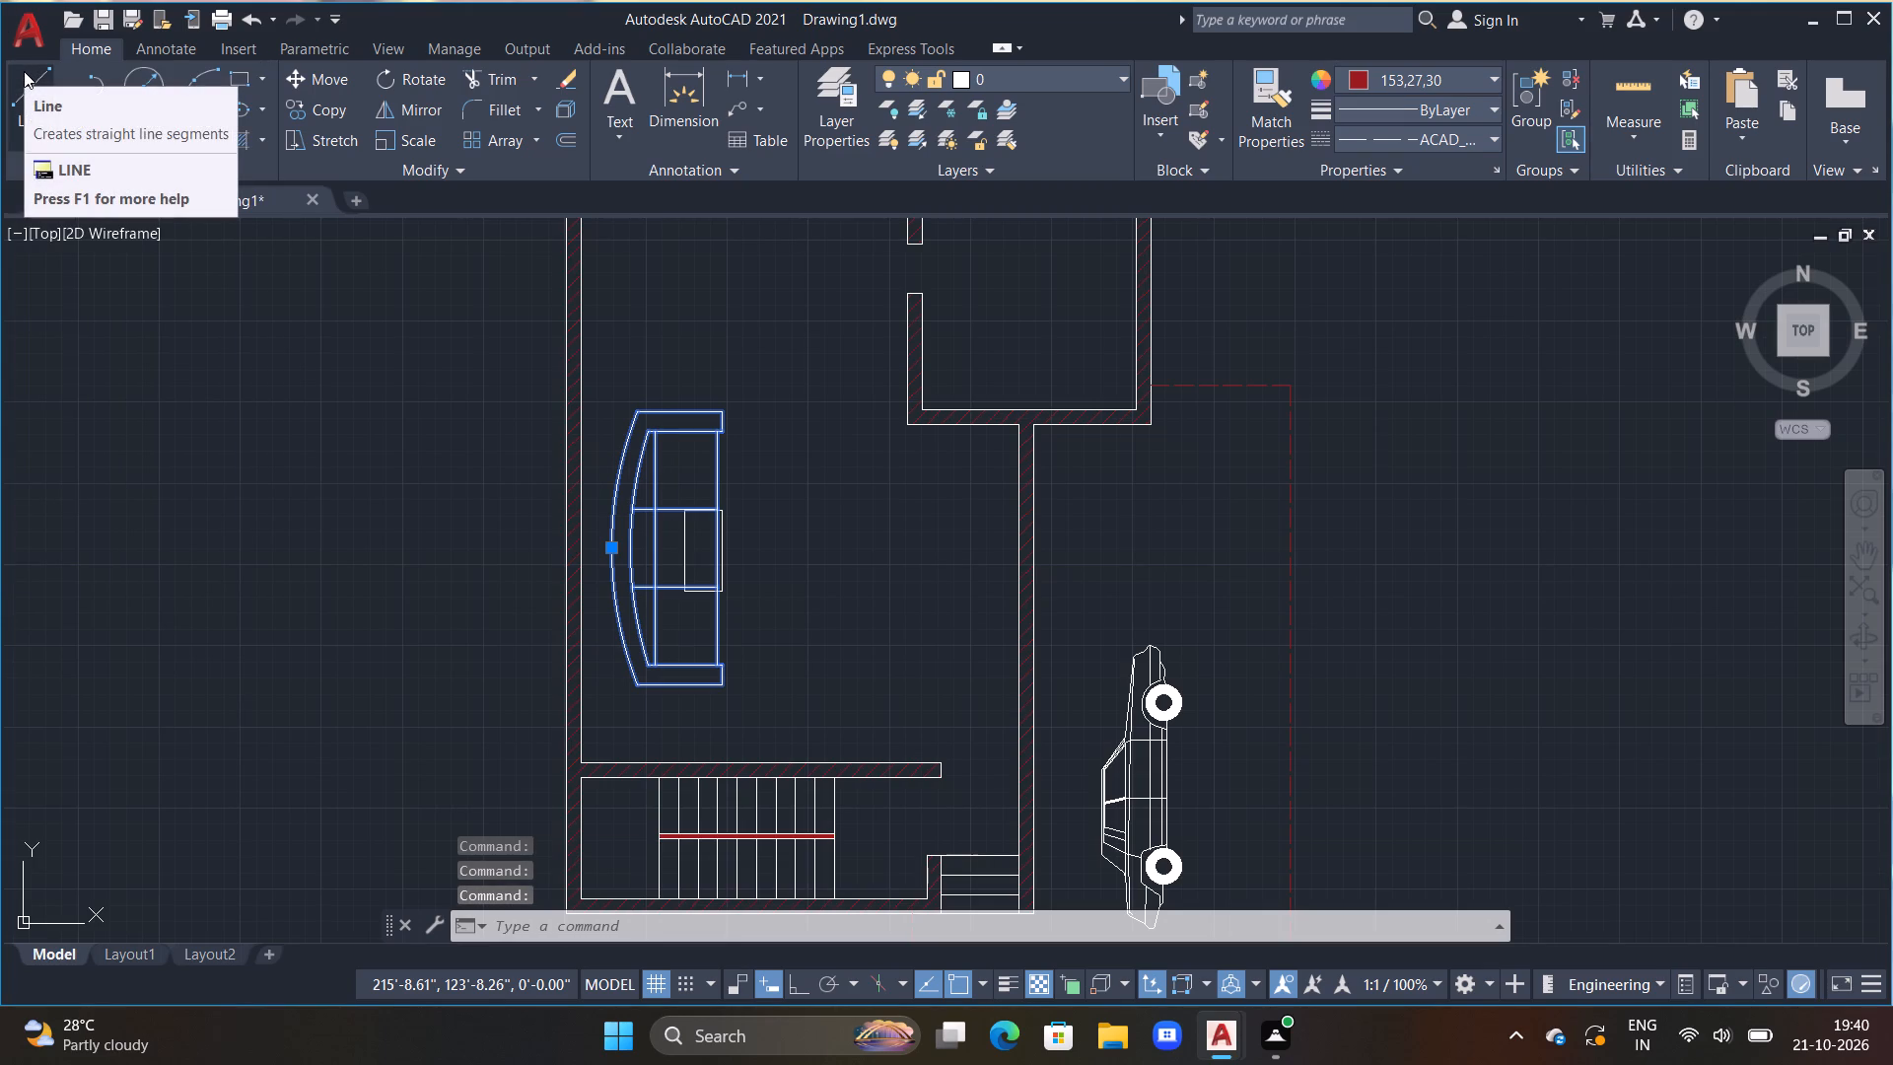
key("Escape")
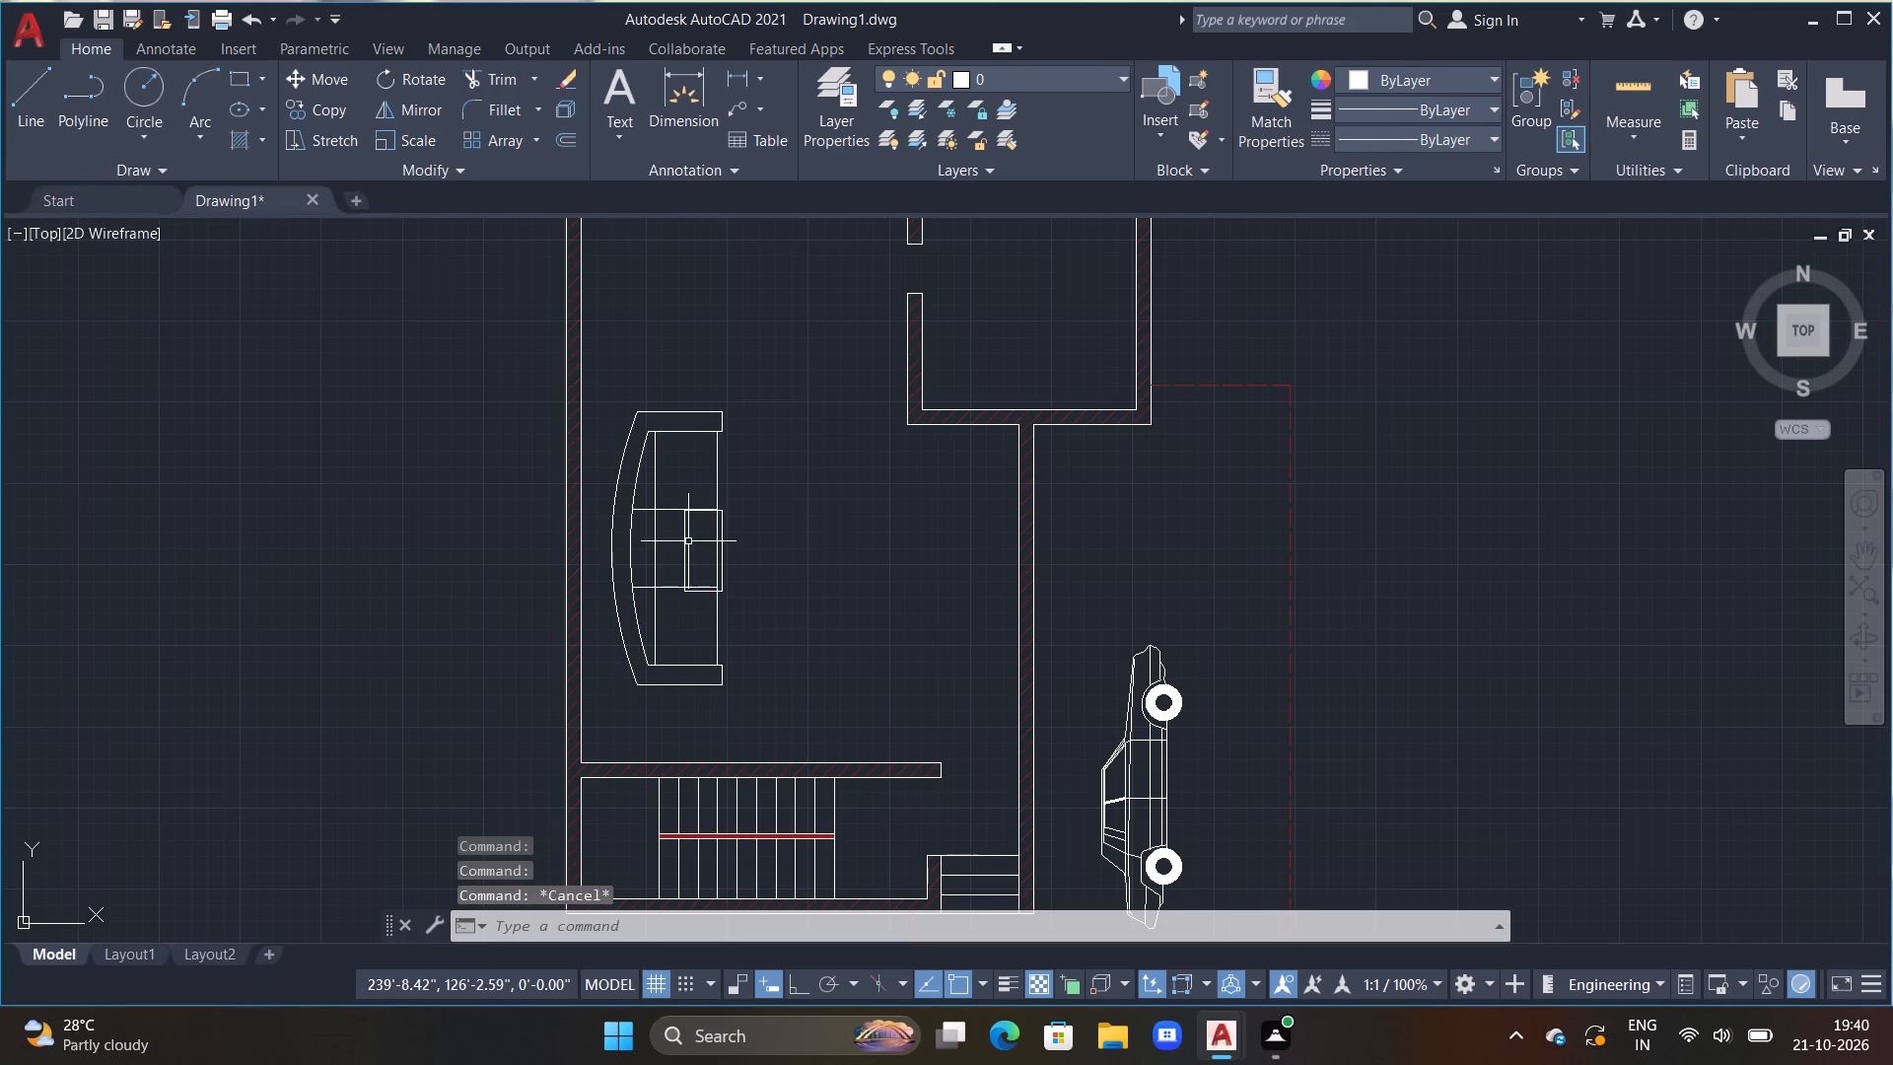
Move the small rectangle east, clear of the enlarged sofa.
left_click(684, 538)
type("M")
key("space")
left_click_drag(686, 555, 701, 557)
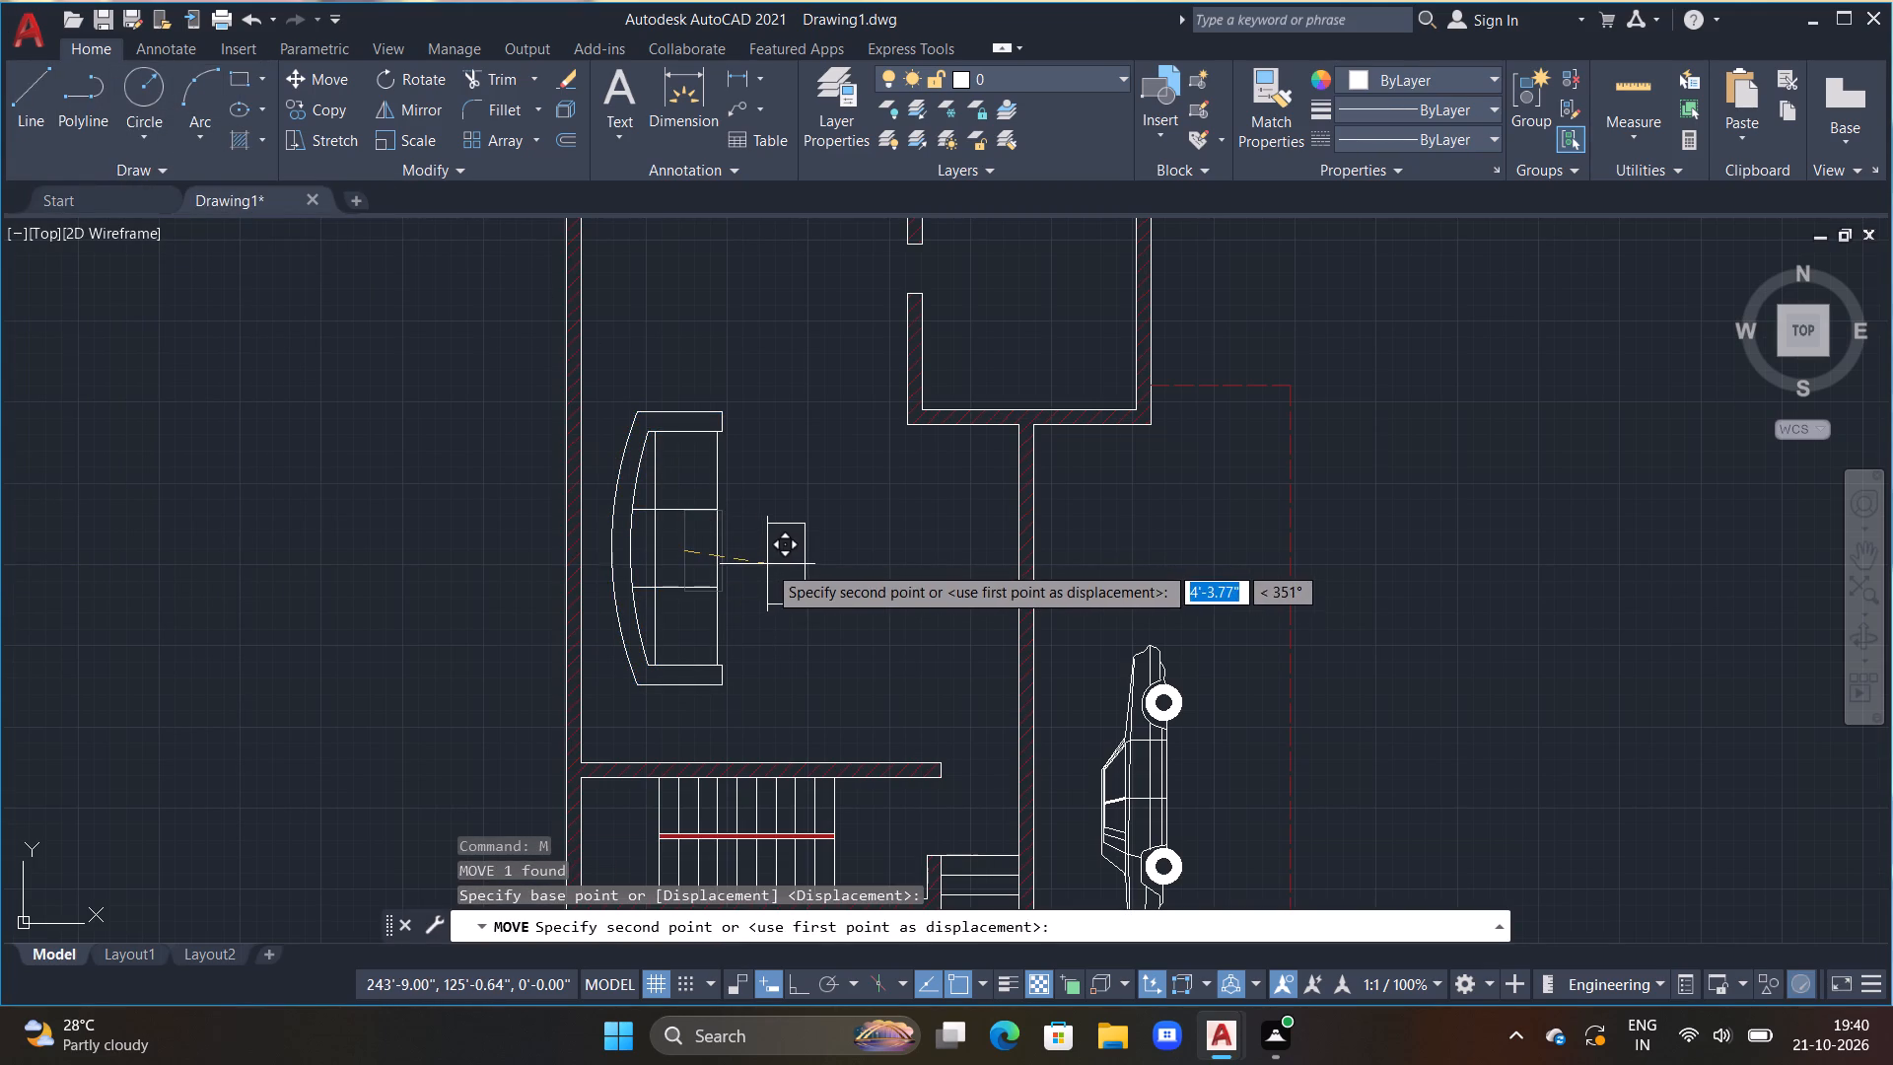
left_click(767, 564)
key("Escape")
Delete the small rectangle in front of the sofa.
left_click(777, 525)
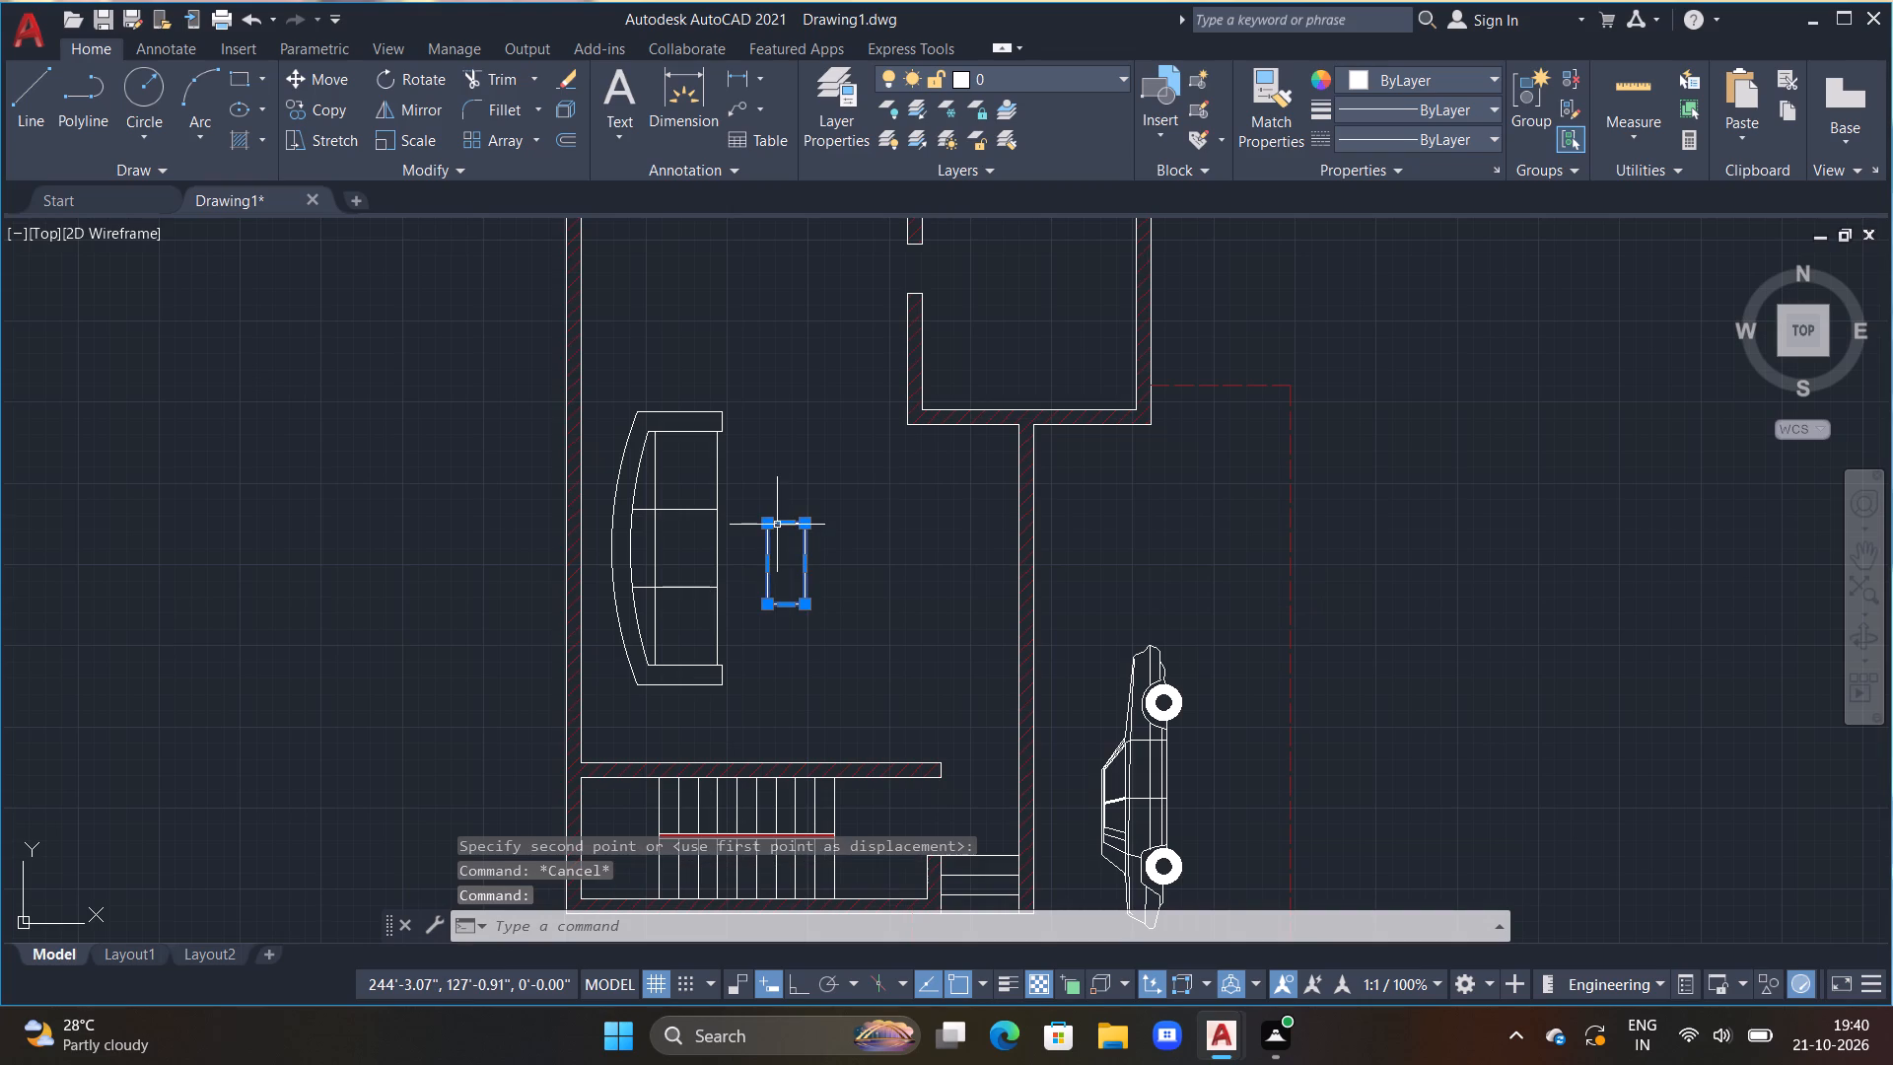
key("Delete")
Draw a rectangular table about 3'-4" by 10' just east of the enlarged living-room sofa.
type("REC")
key("space")
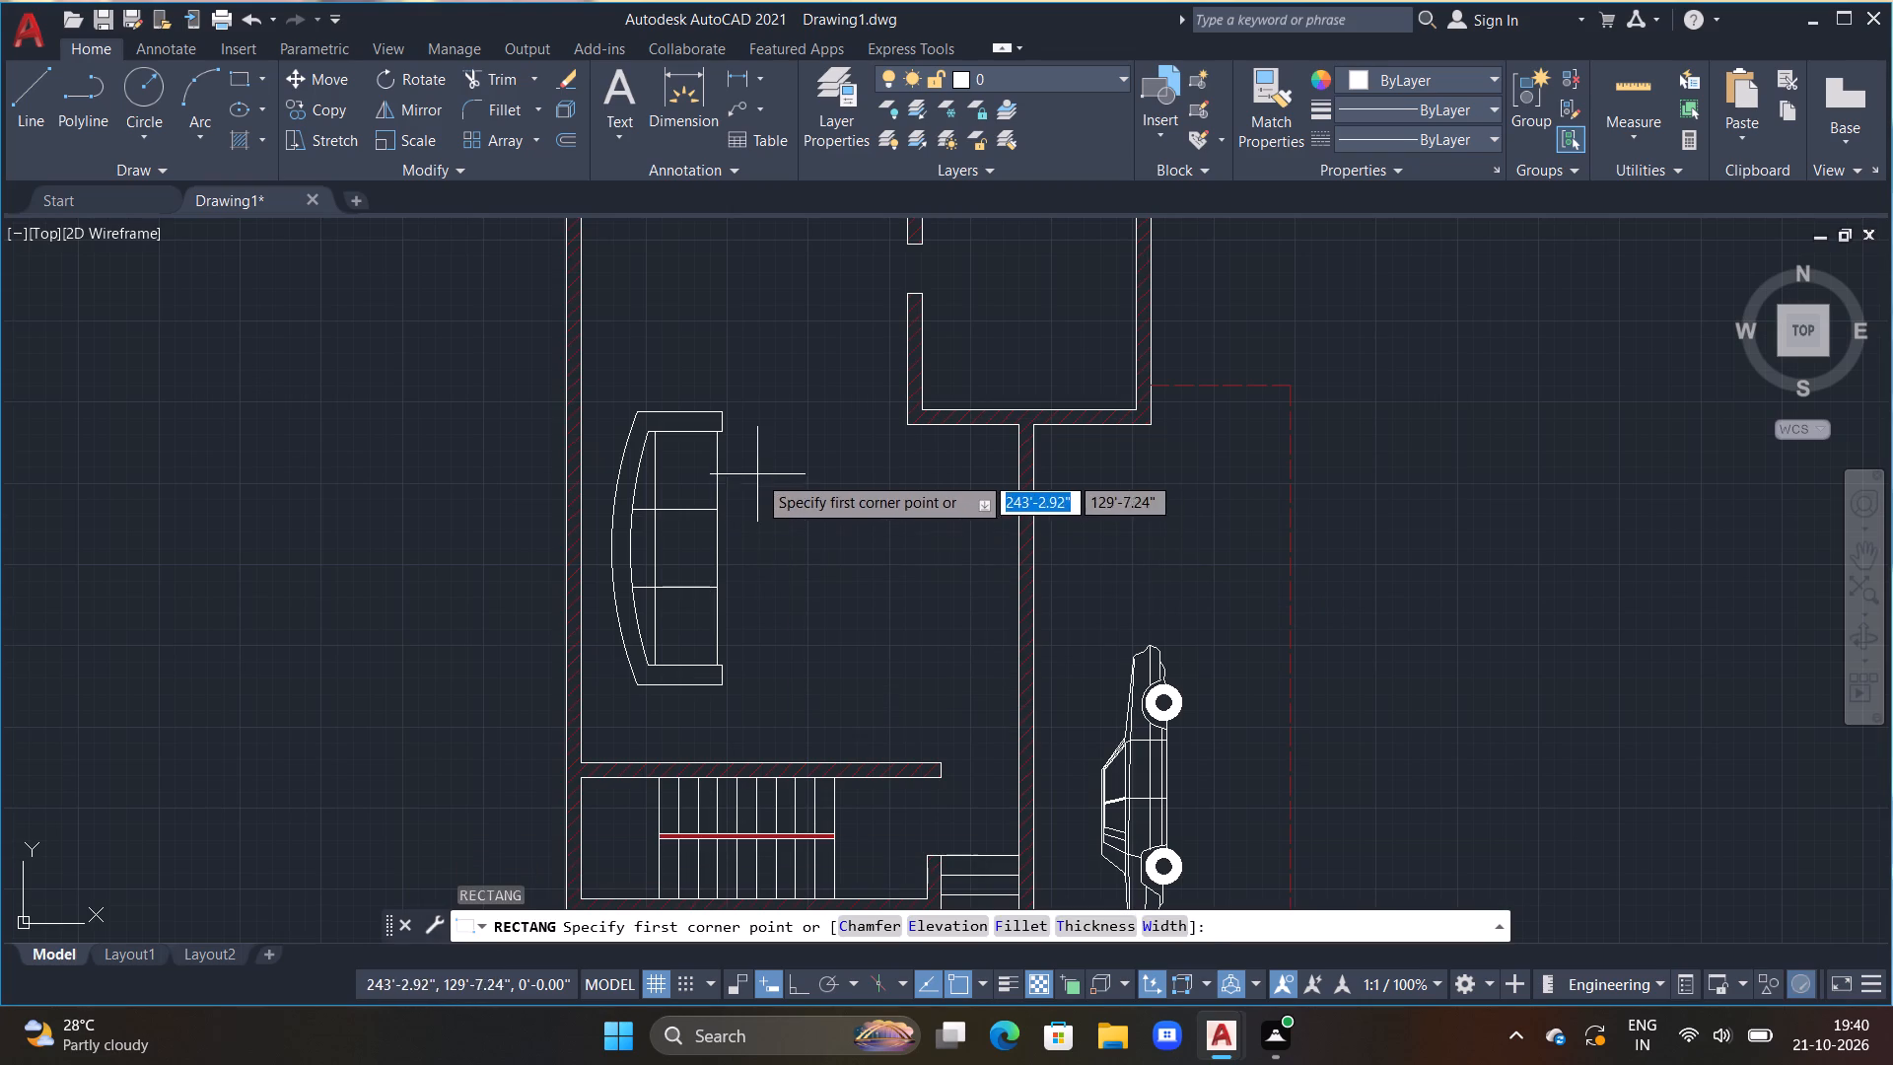
left_click(755, 468)
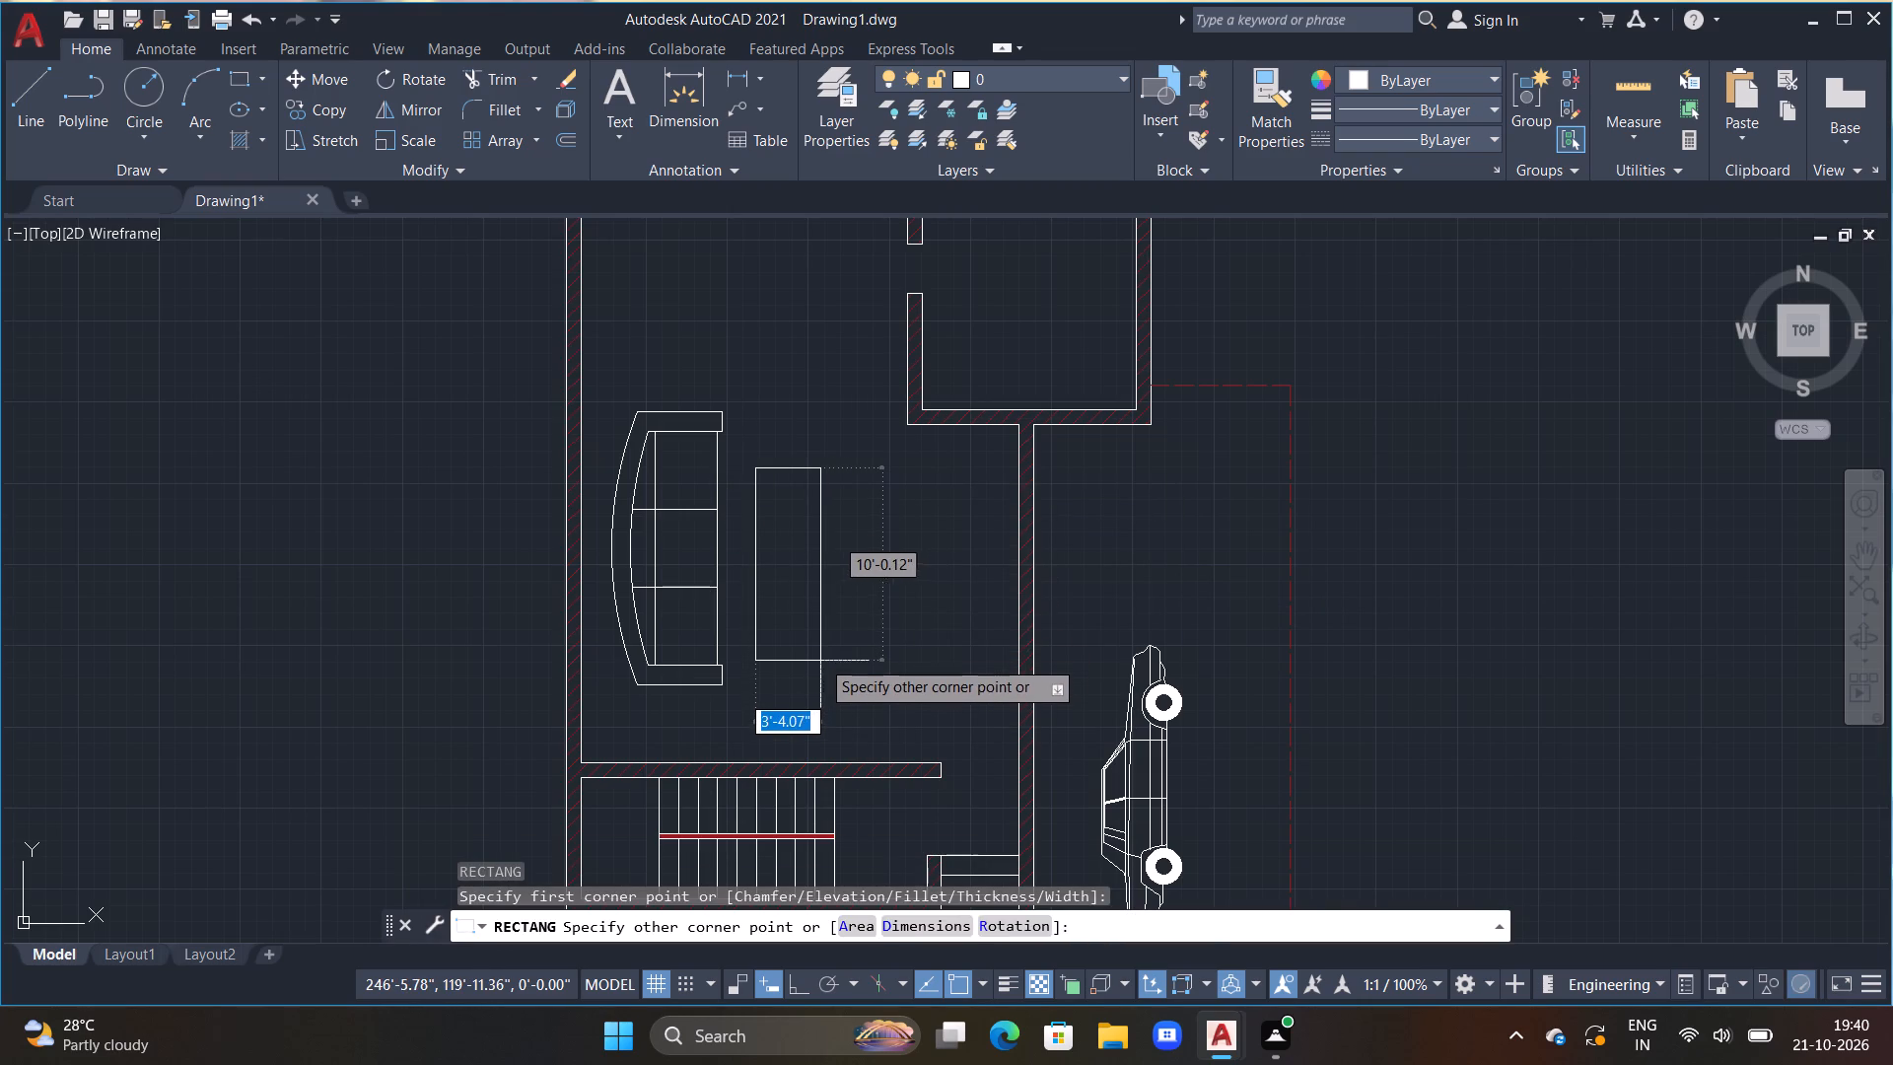
left_click(820, 654)
key("Escape")
Add multiline text reading A.TOILET with 6'7"X5'6" on a second line, beside the fixture in the northwest toilet.
scroll(853, 625, "down", 2)
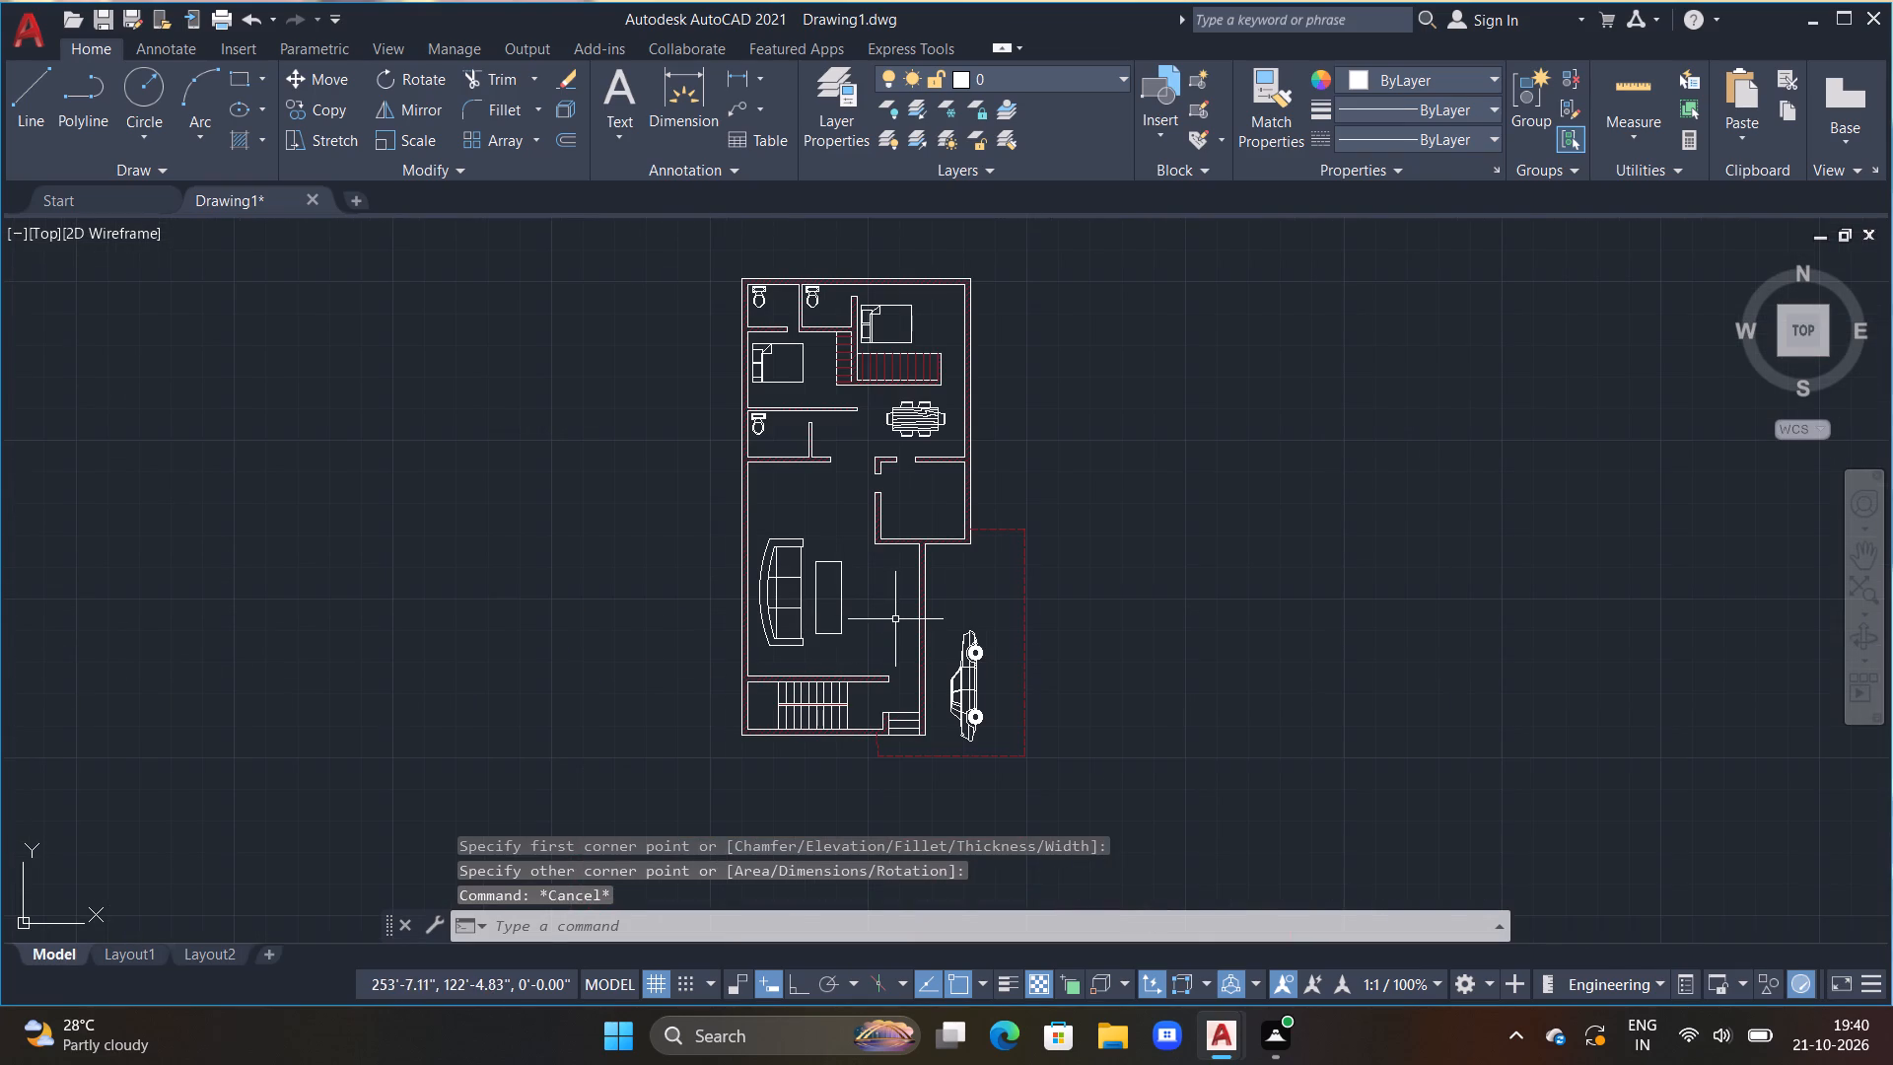
middle_click_drag(905, 626, 913, 615)
middle_click_drag(867, 530, 879, 627)
scroll(847, 514, "up", 2)
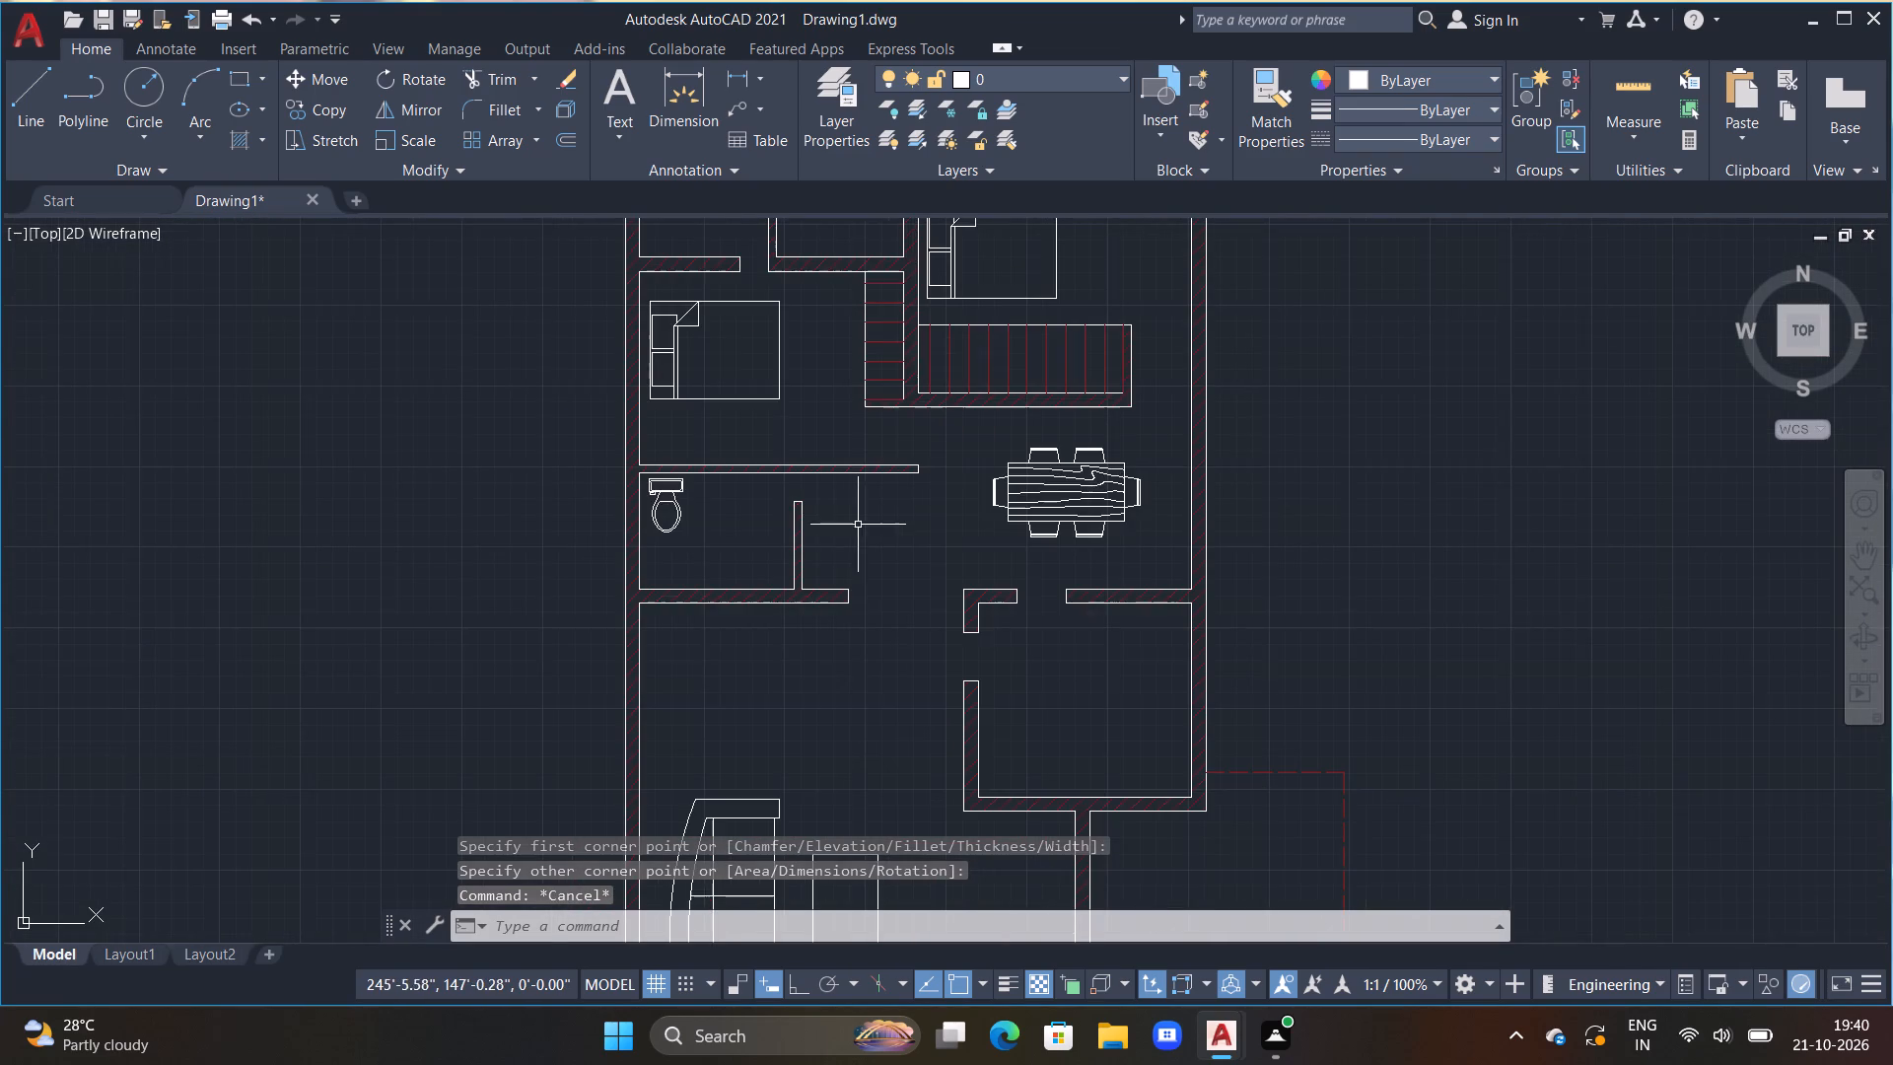
scroll(864, 474, "up", 2)
middle_click_drag(864, 462, 945, 696)
scroll(911, 613, "down", 2)
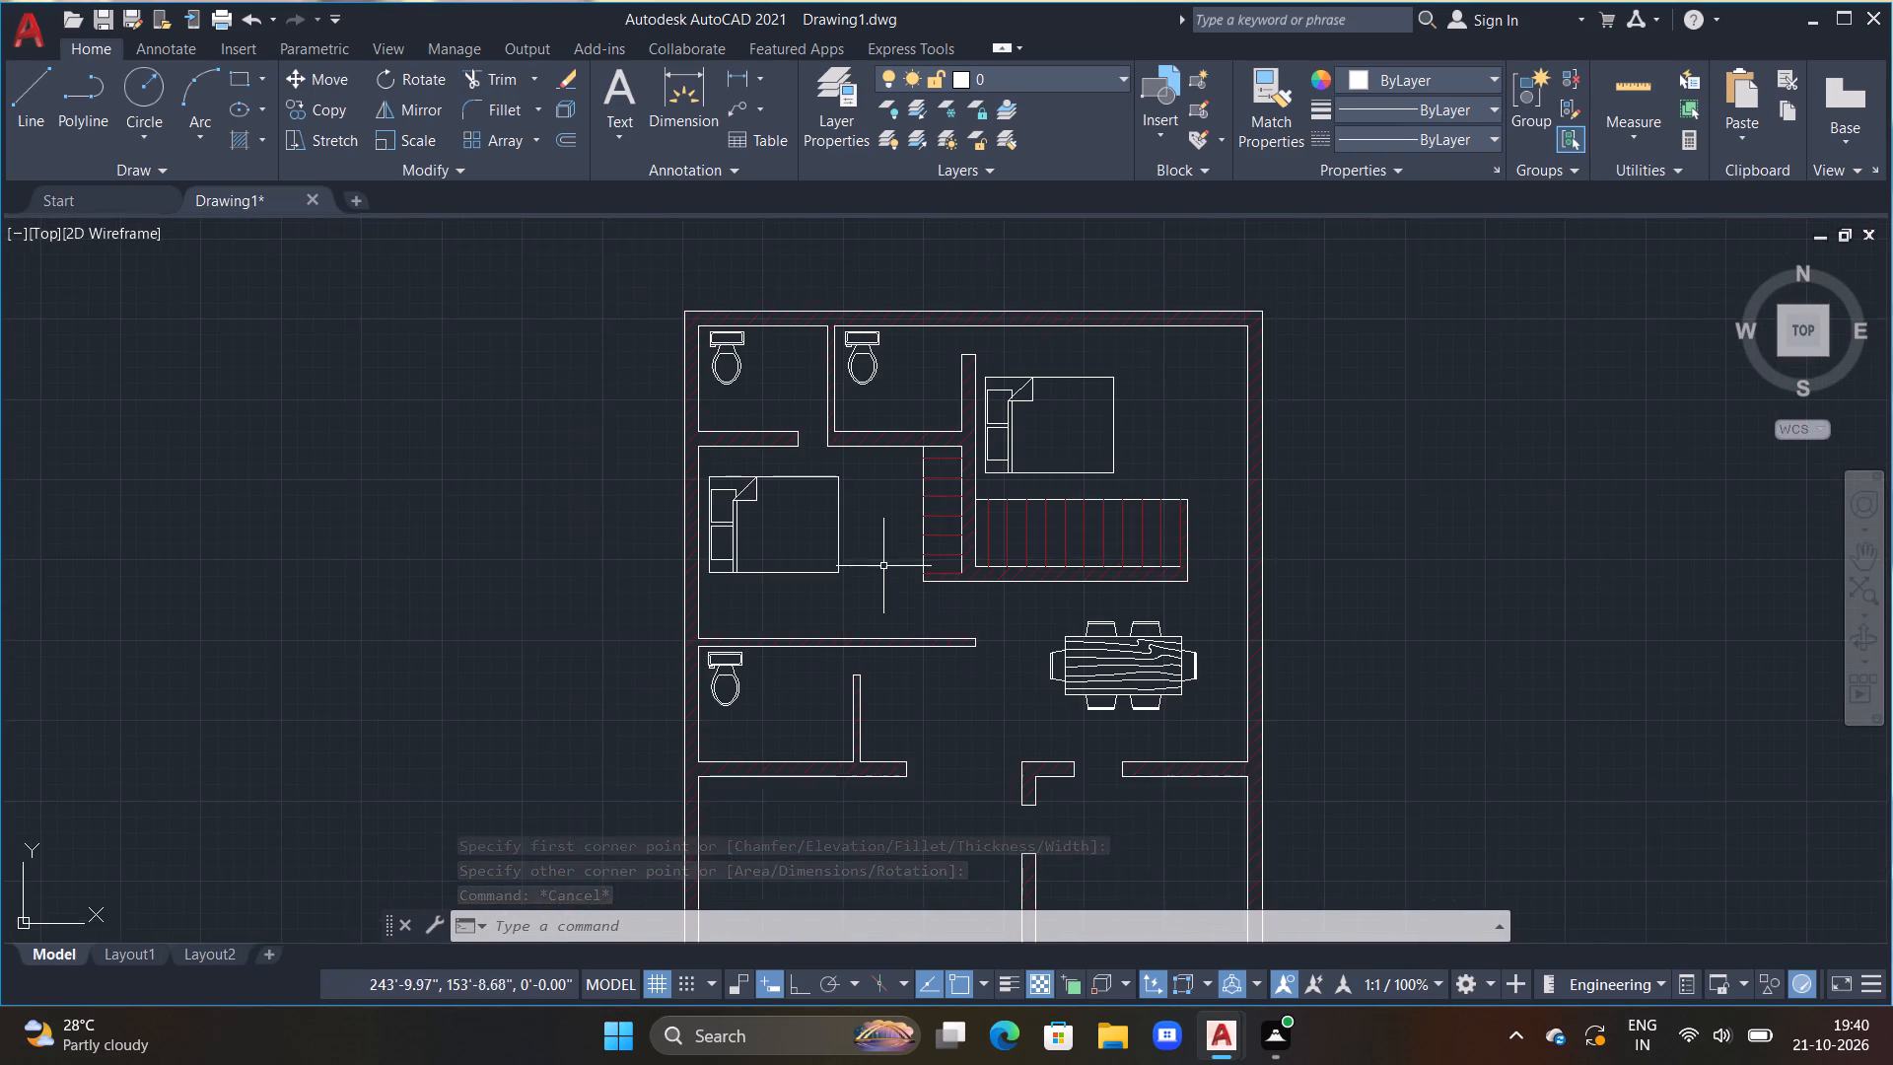
middle_click_drag(883, 565, 903, 662)
scroll(852, 461, "up", 1)
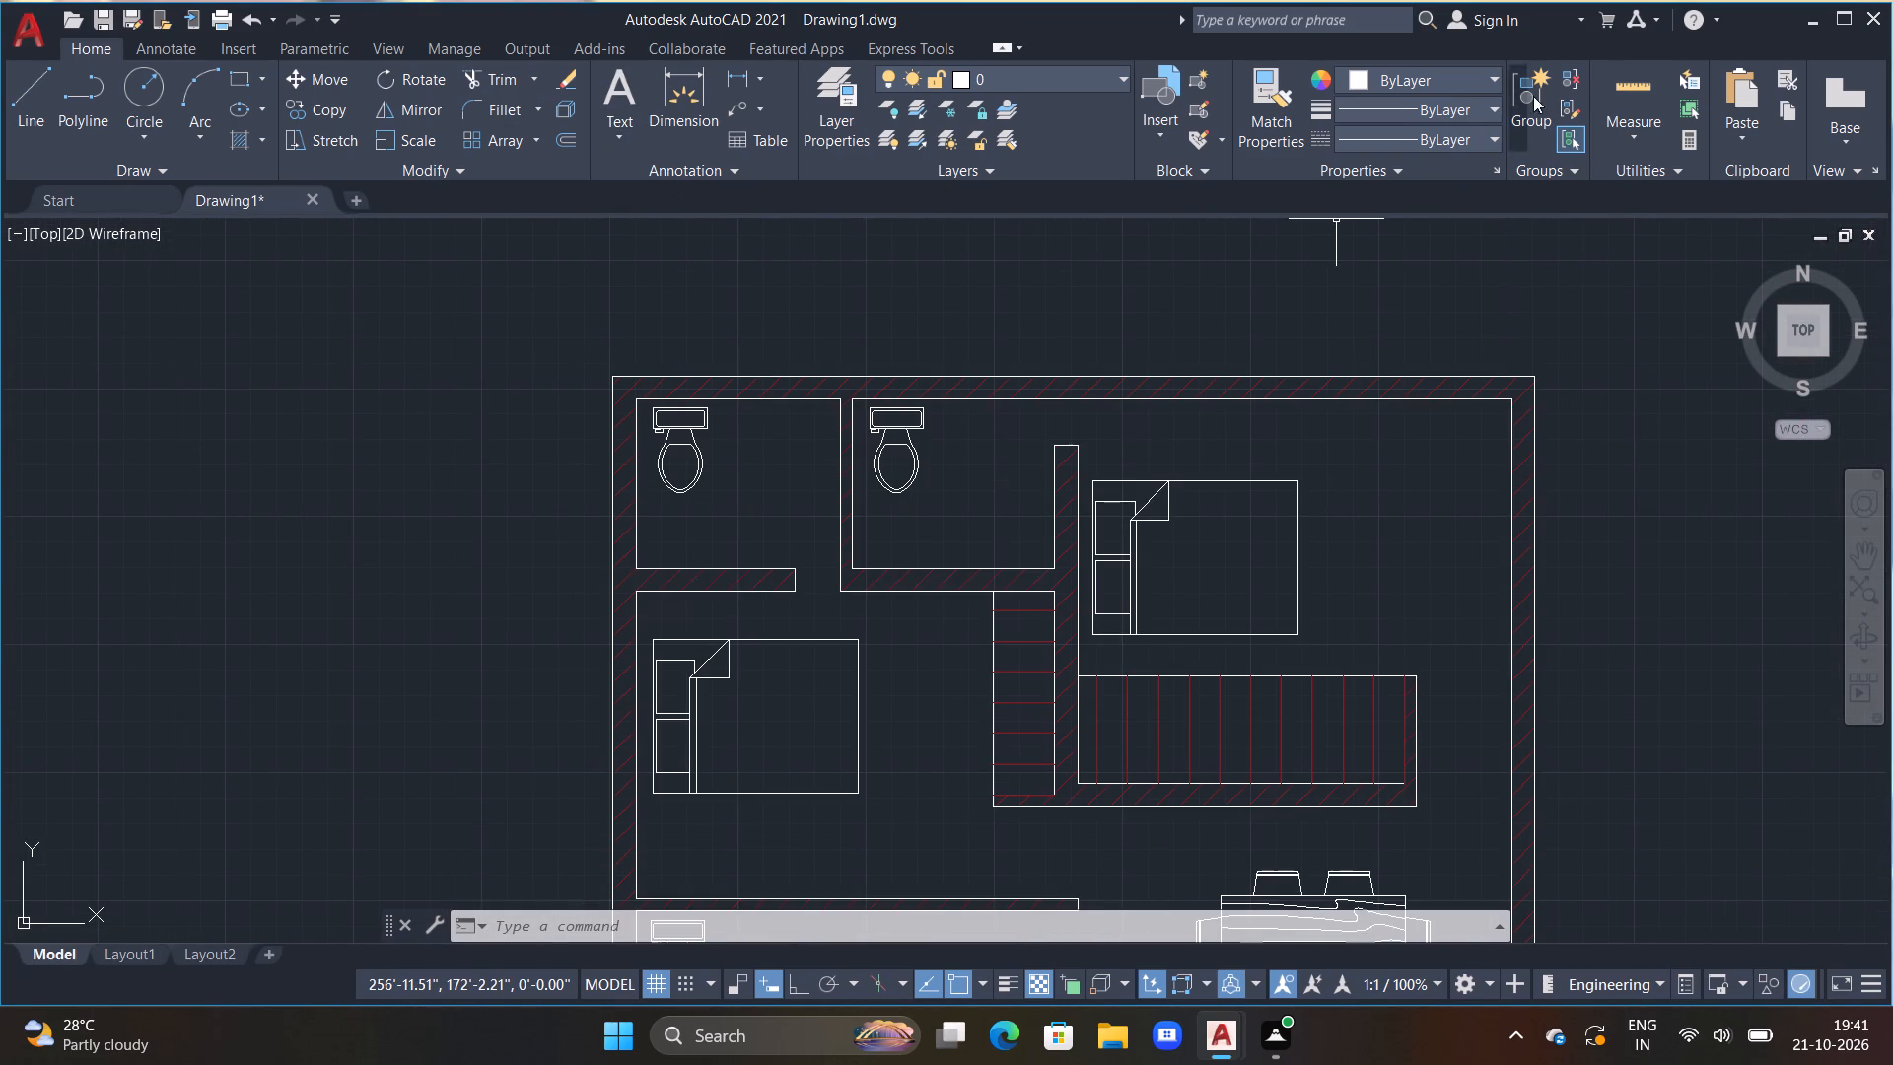
left_click(614, 83)
scroll(728, 440, "up", 2)
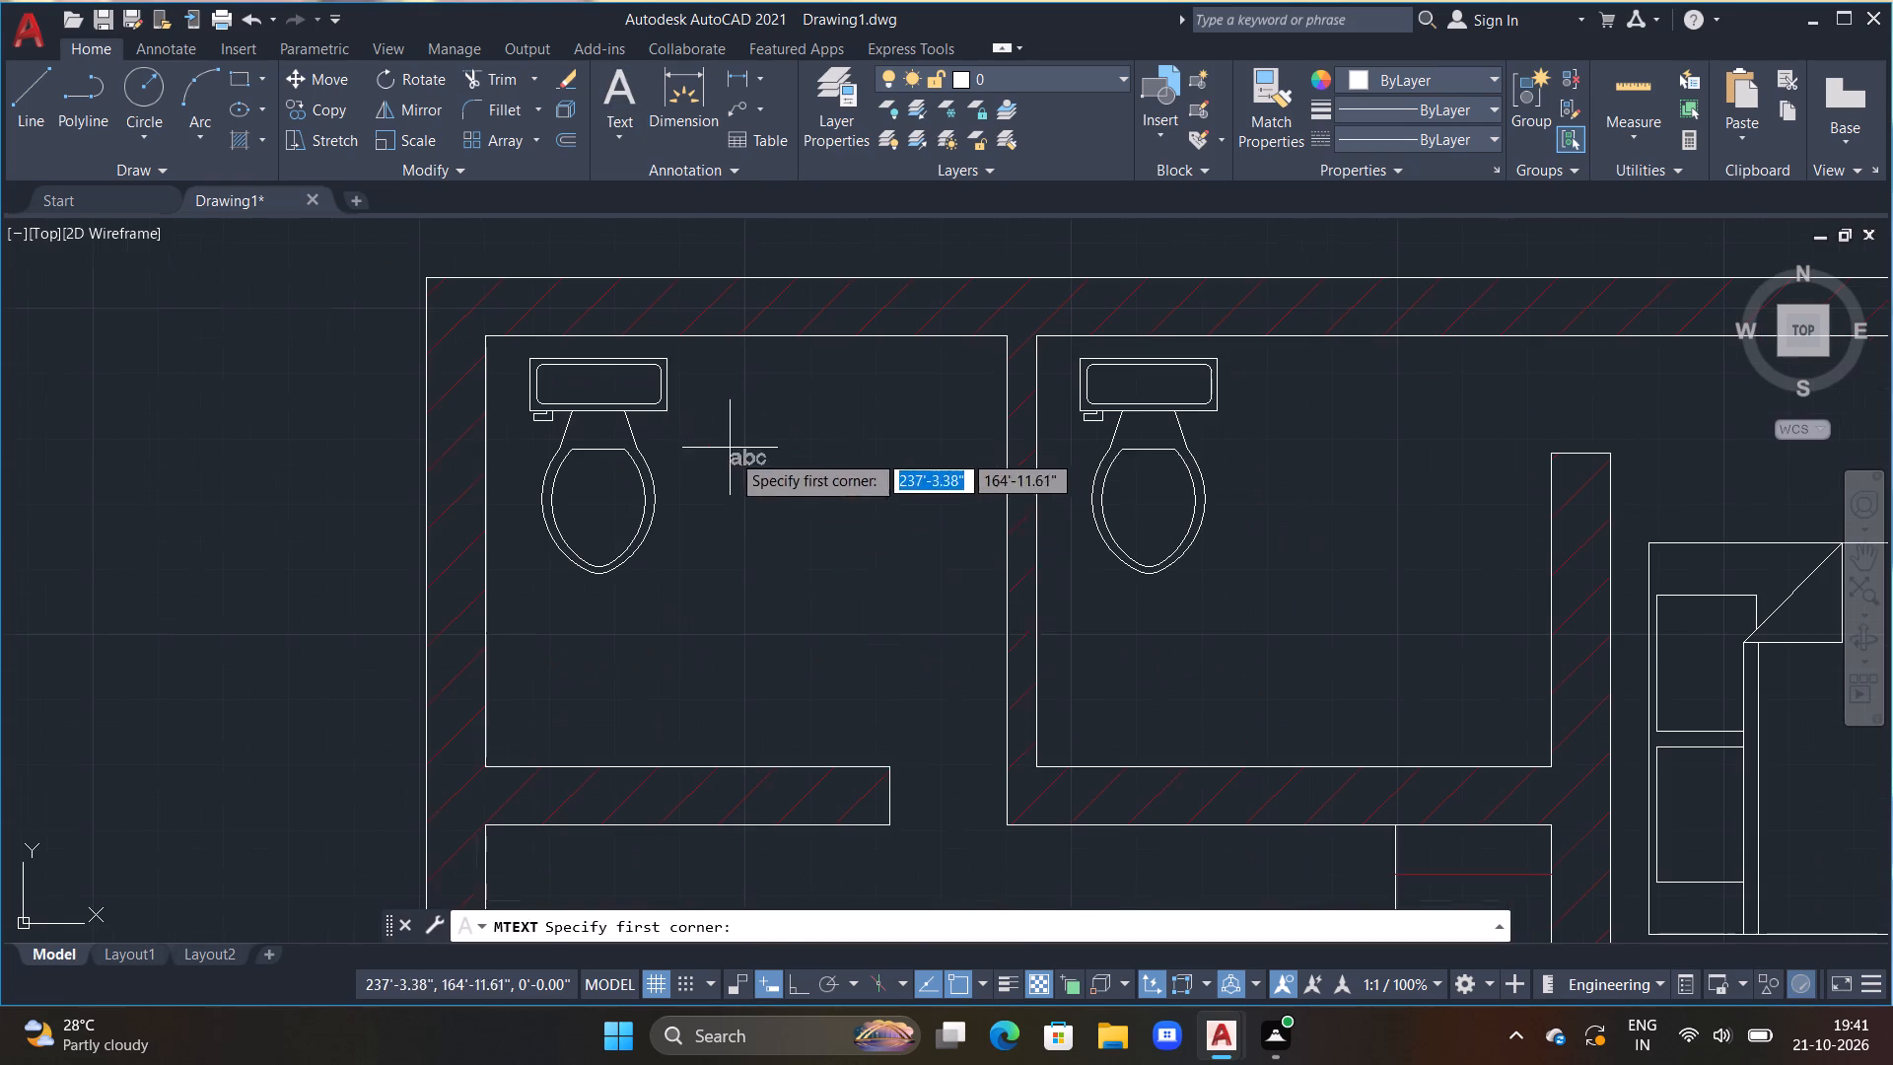
left_click_drag(700, 529, 721, 550)
left_click(921, 674)
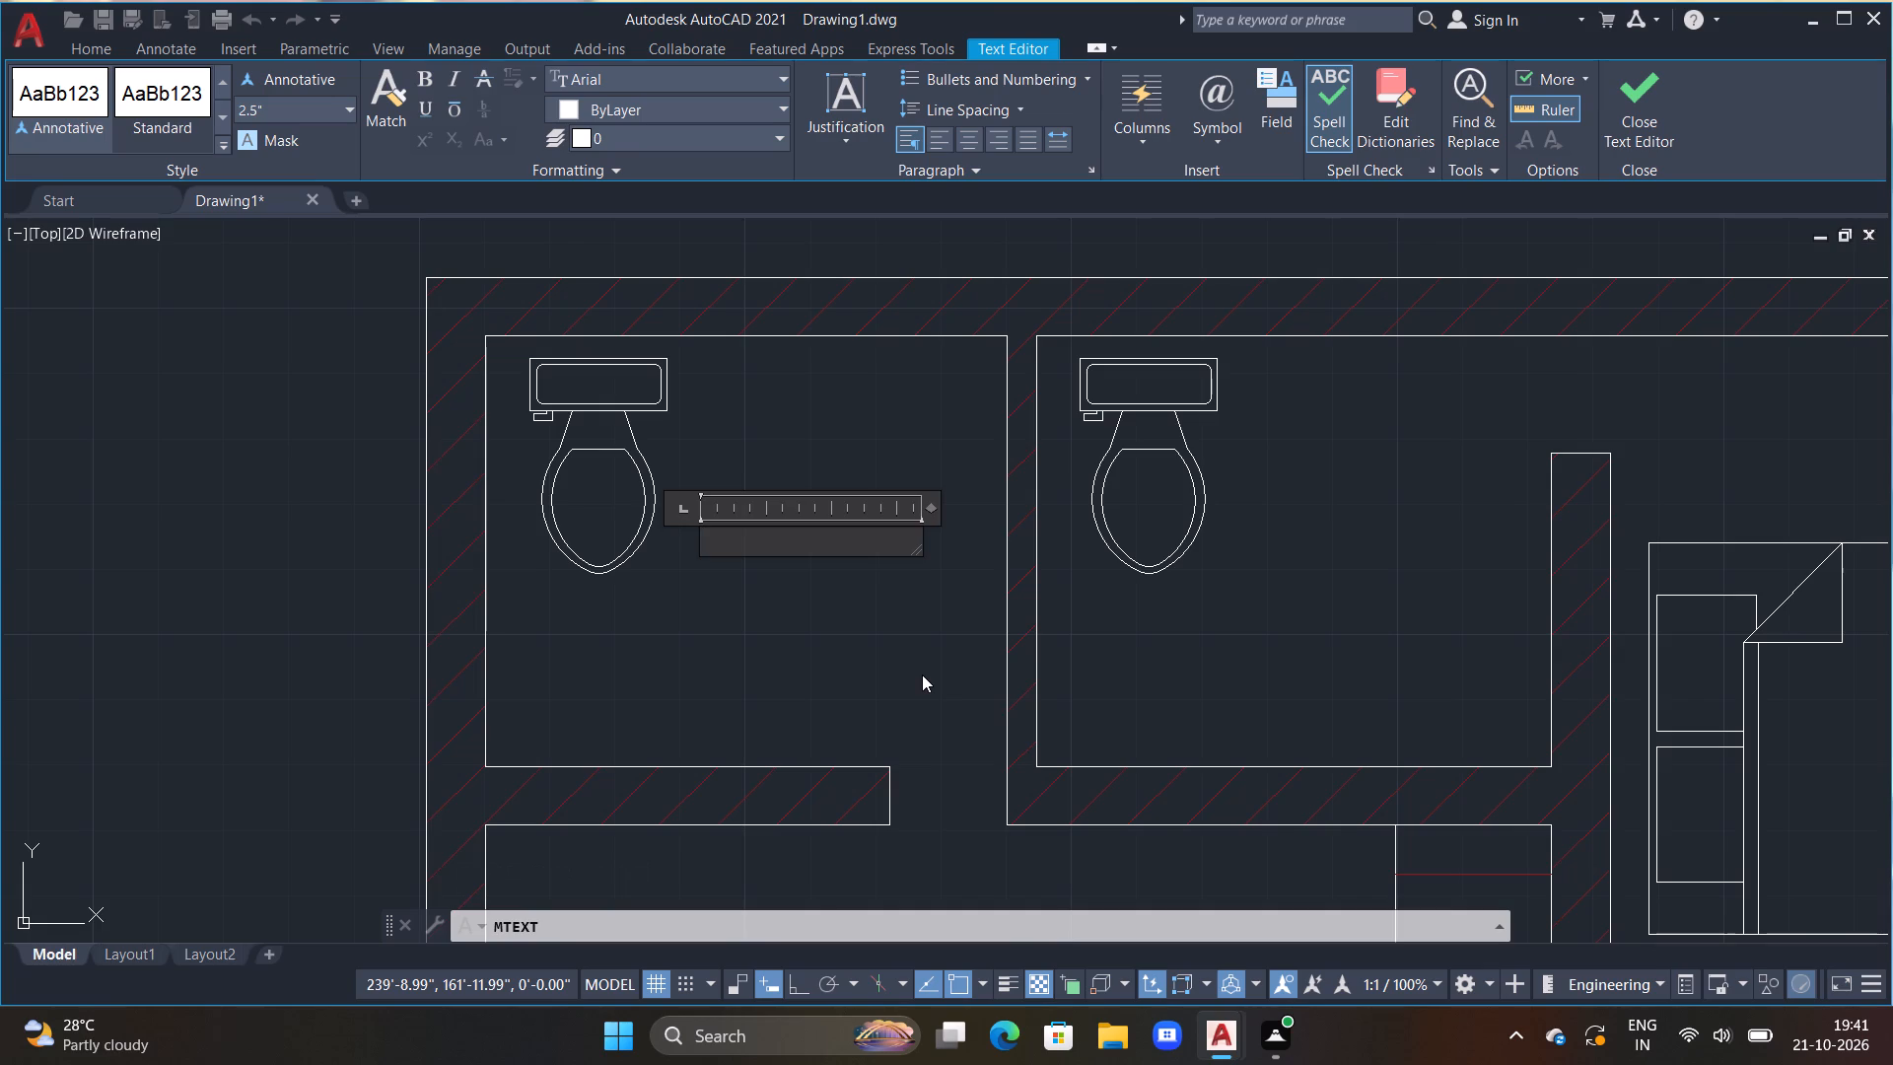
type("A.")
type("TOILET")
key("Return")
type("6'7\"X")
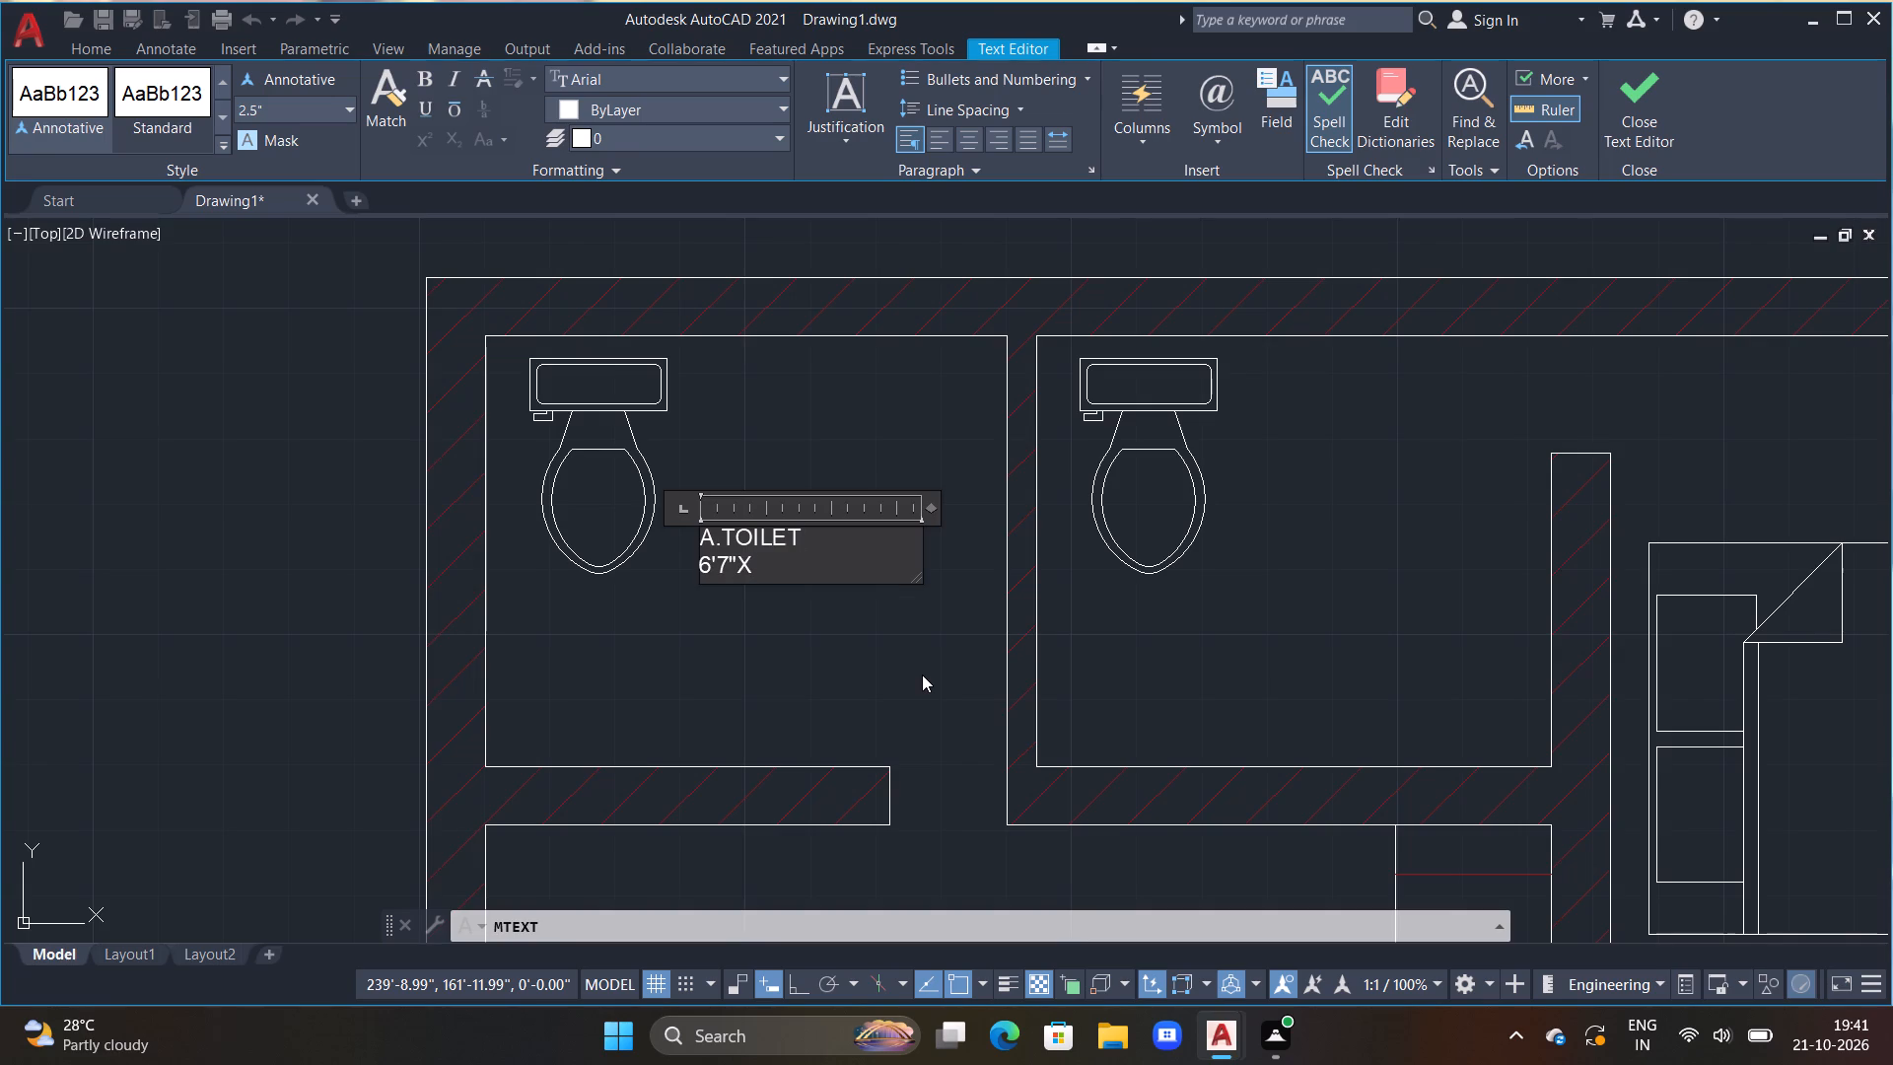
type("5'6\"")
Indent the toilet label by one space on its first line and two spaces on its second, and finish editing.
scroll(763, 581, "up", 1)
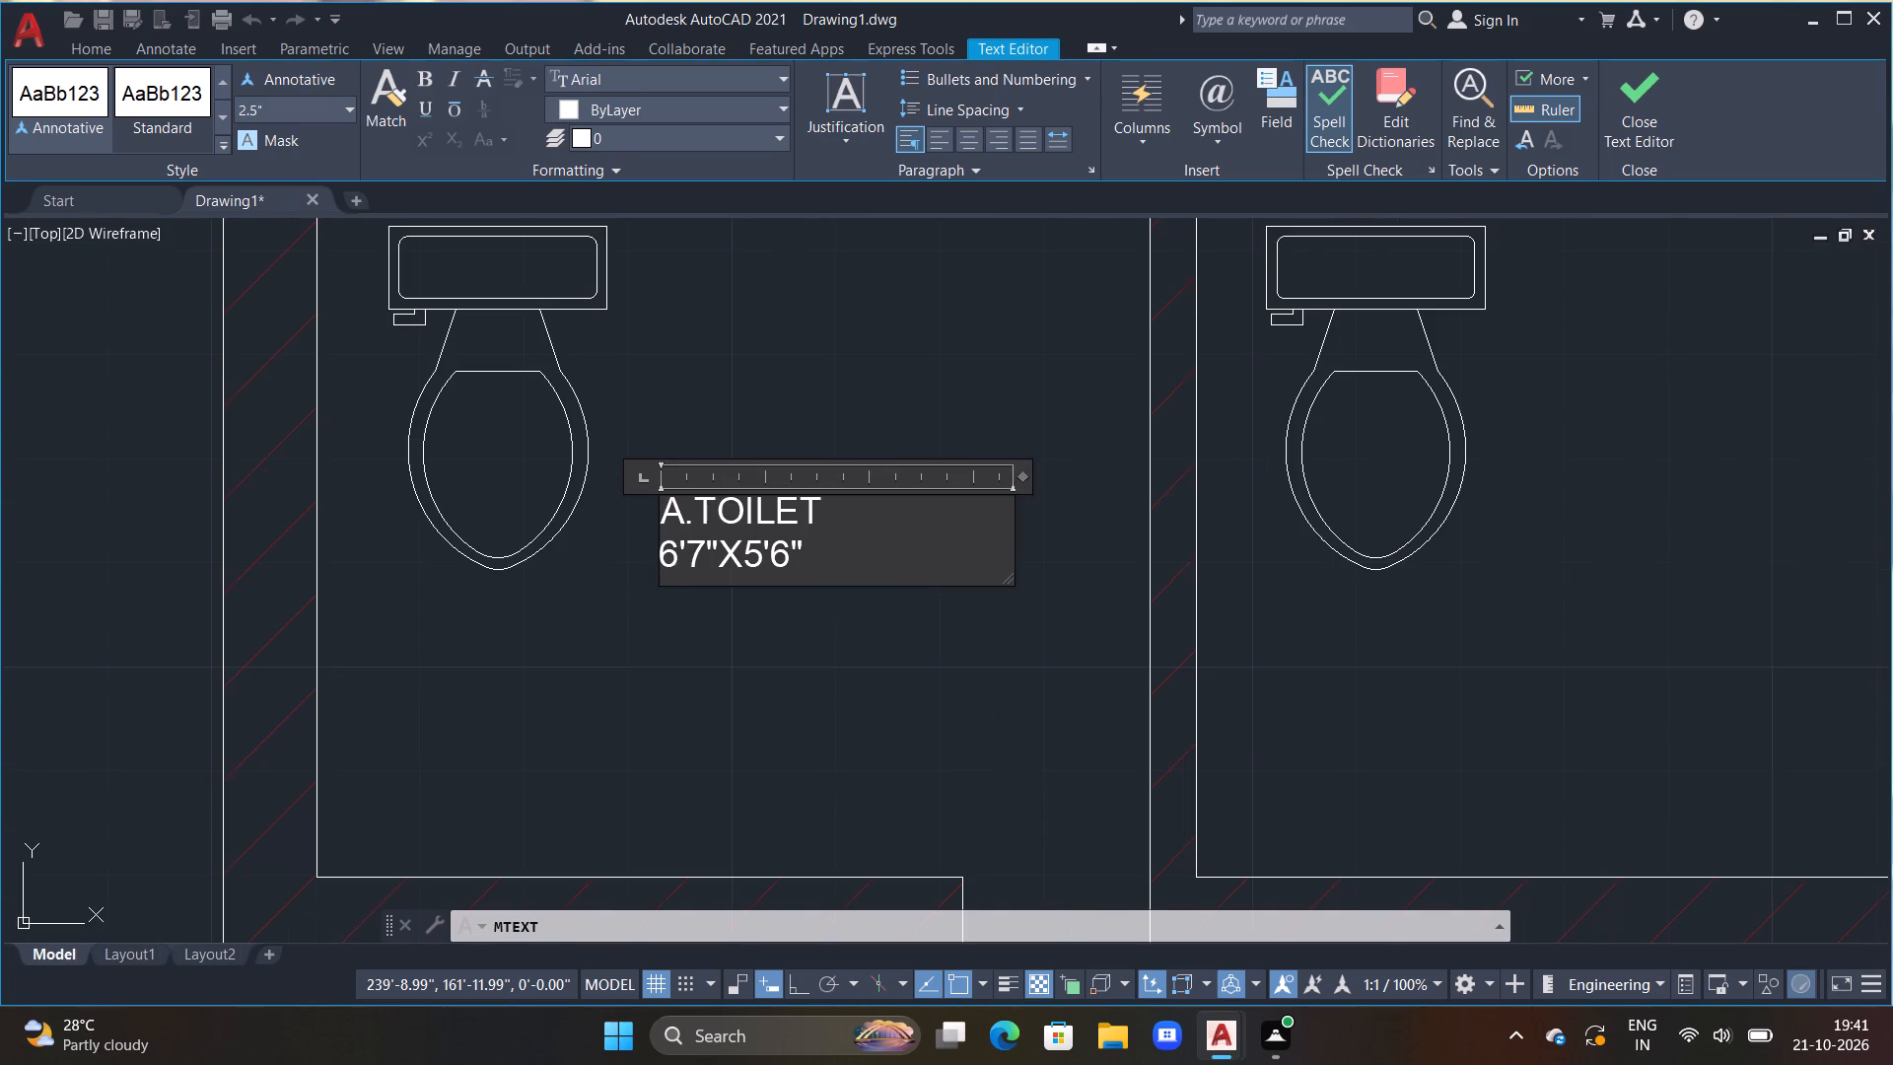
left_click(663, 555)
key("space")
left_click(660, 511)
key("space")
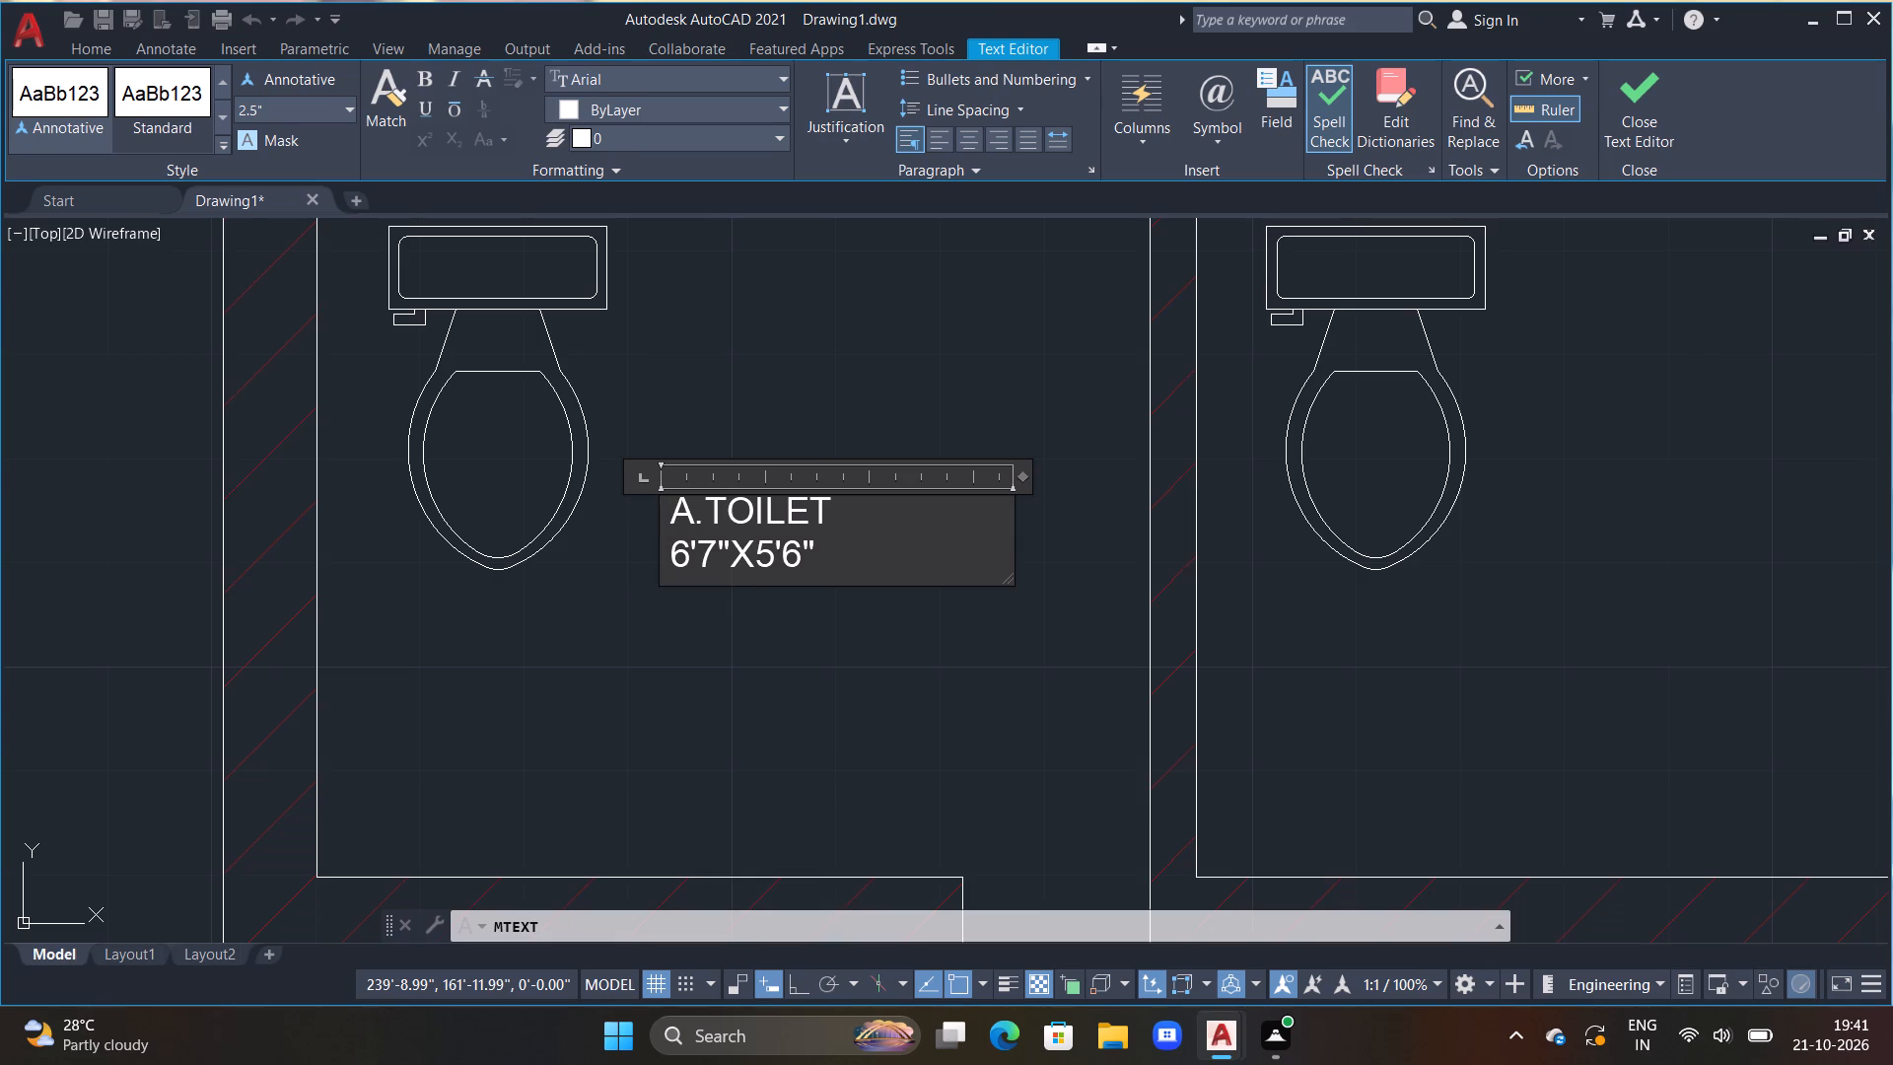
left_click(669, 555)
key("space")
left_click(795, 359)
Set the toilet label's text height to 9".
left_click(793, 540)
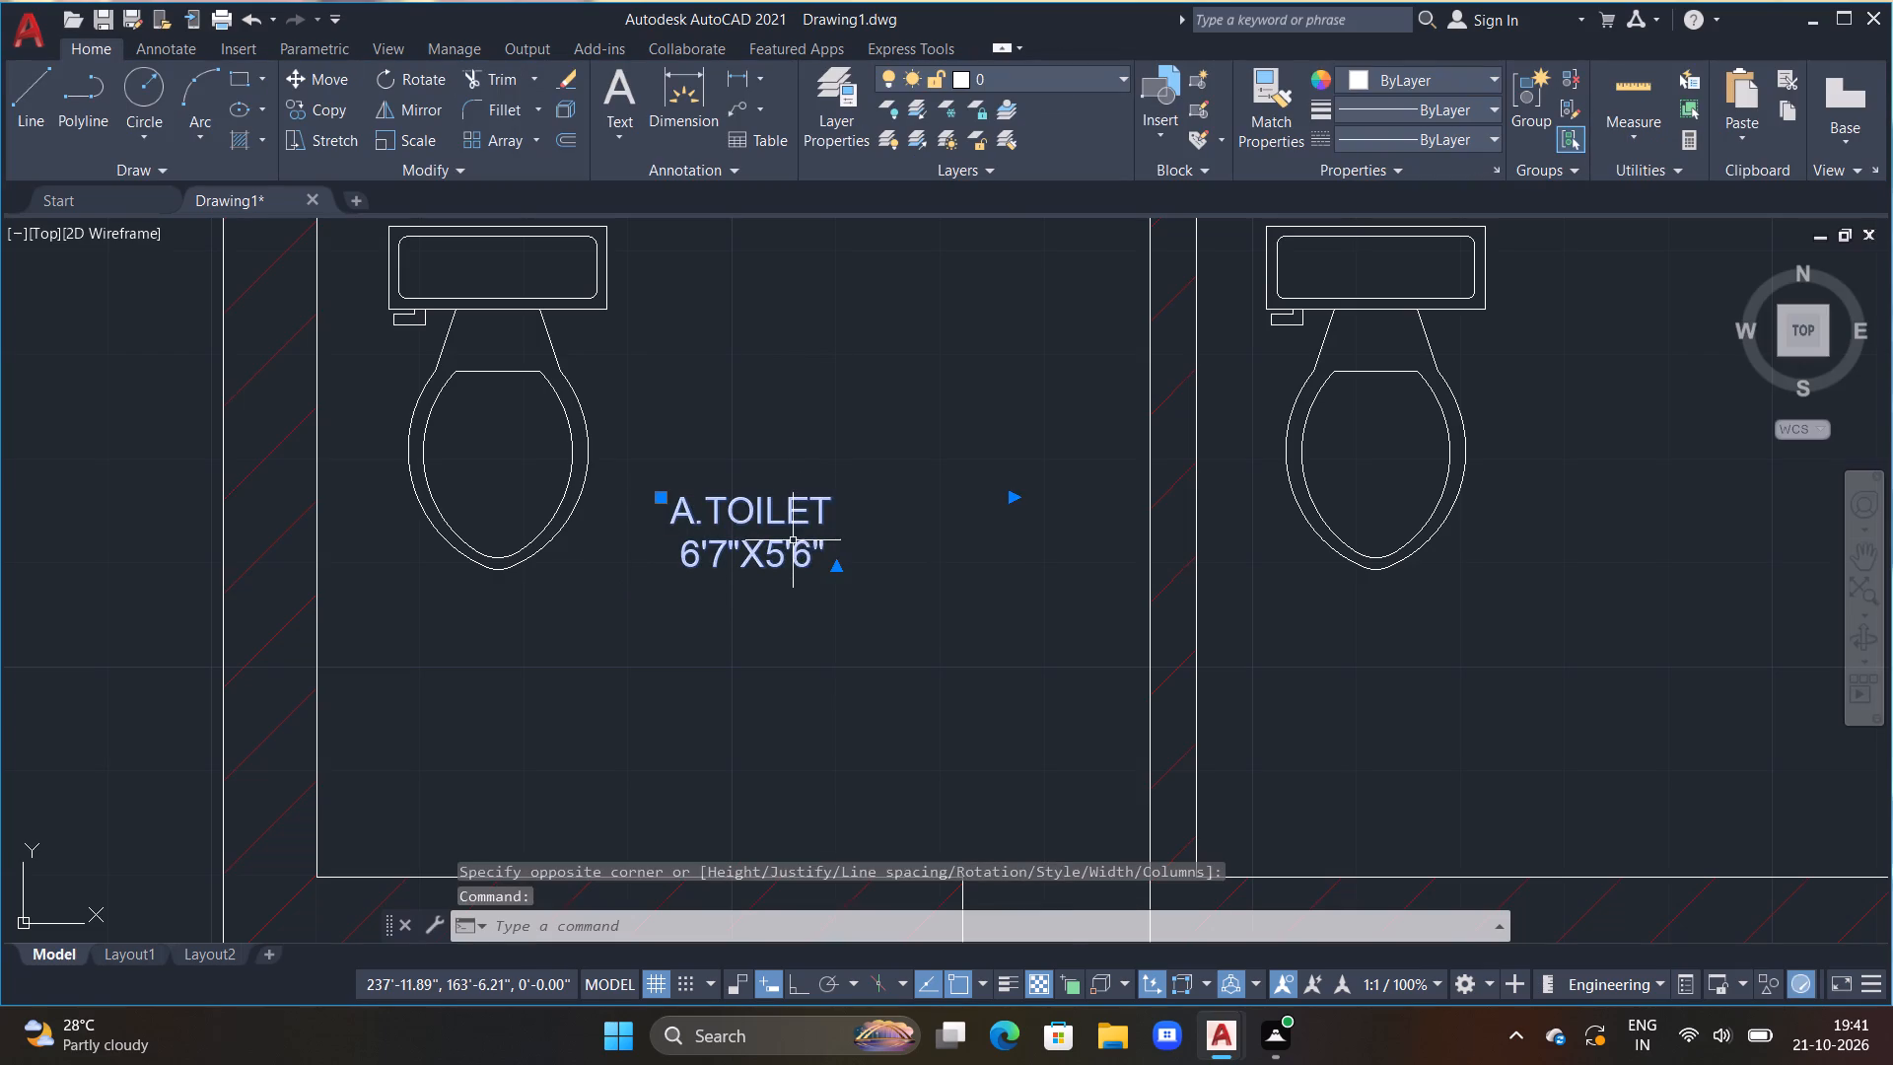
right_click(793, 540)
double_click(905, 970)
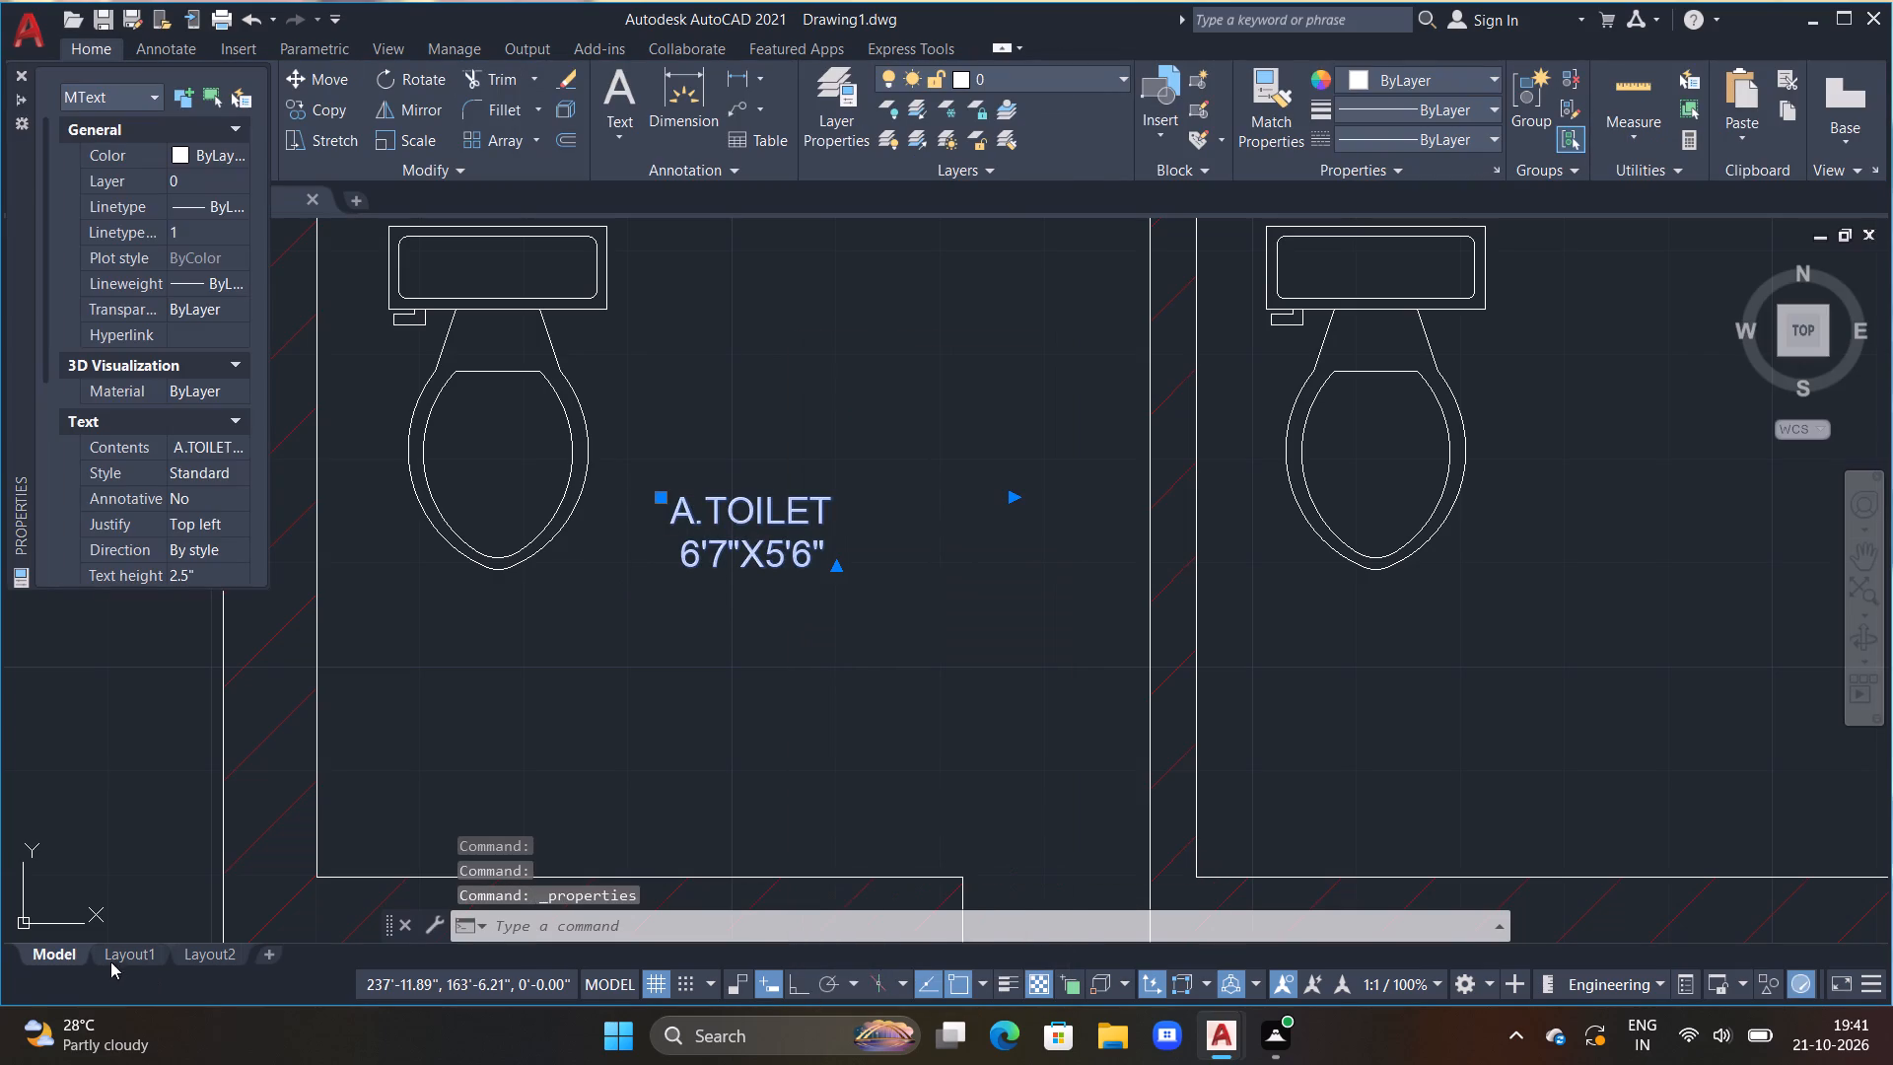
double_click(205, 583)
left_click(209, 533)
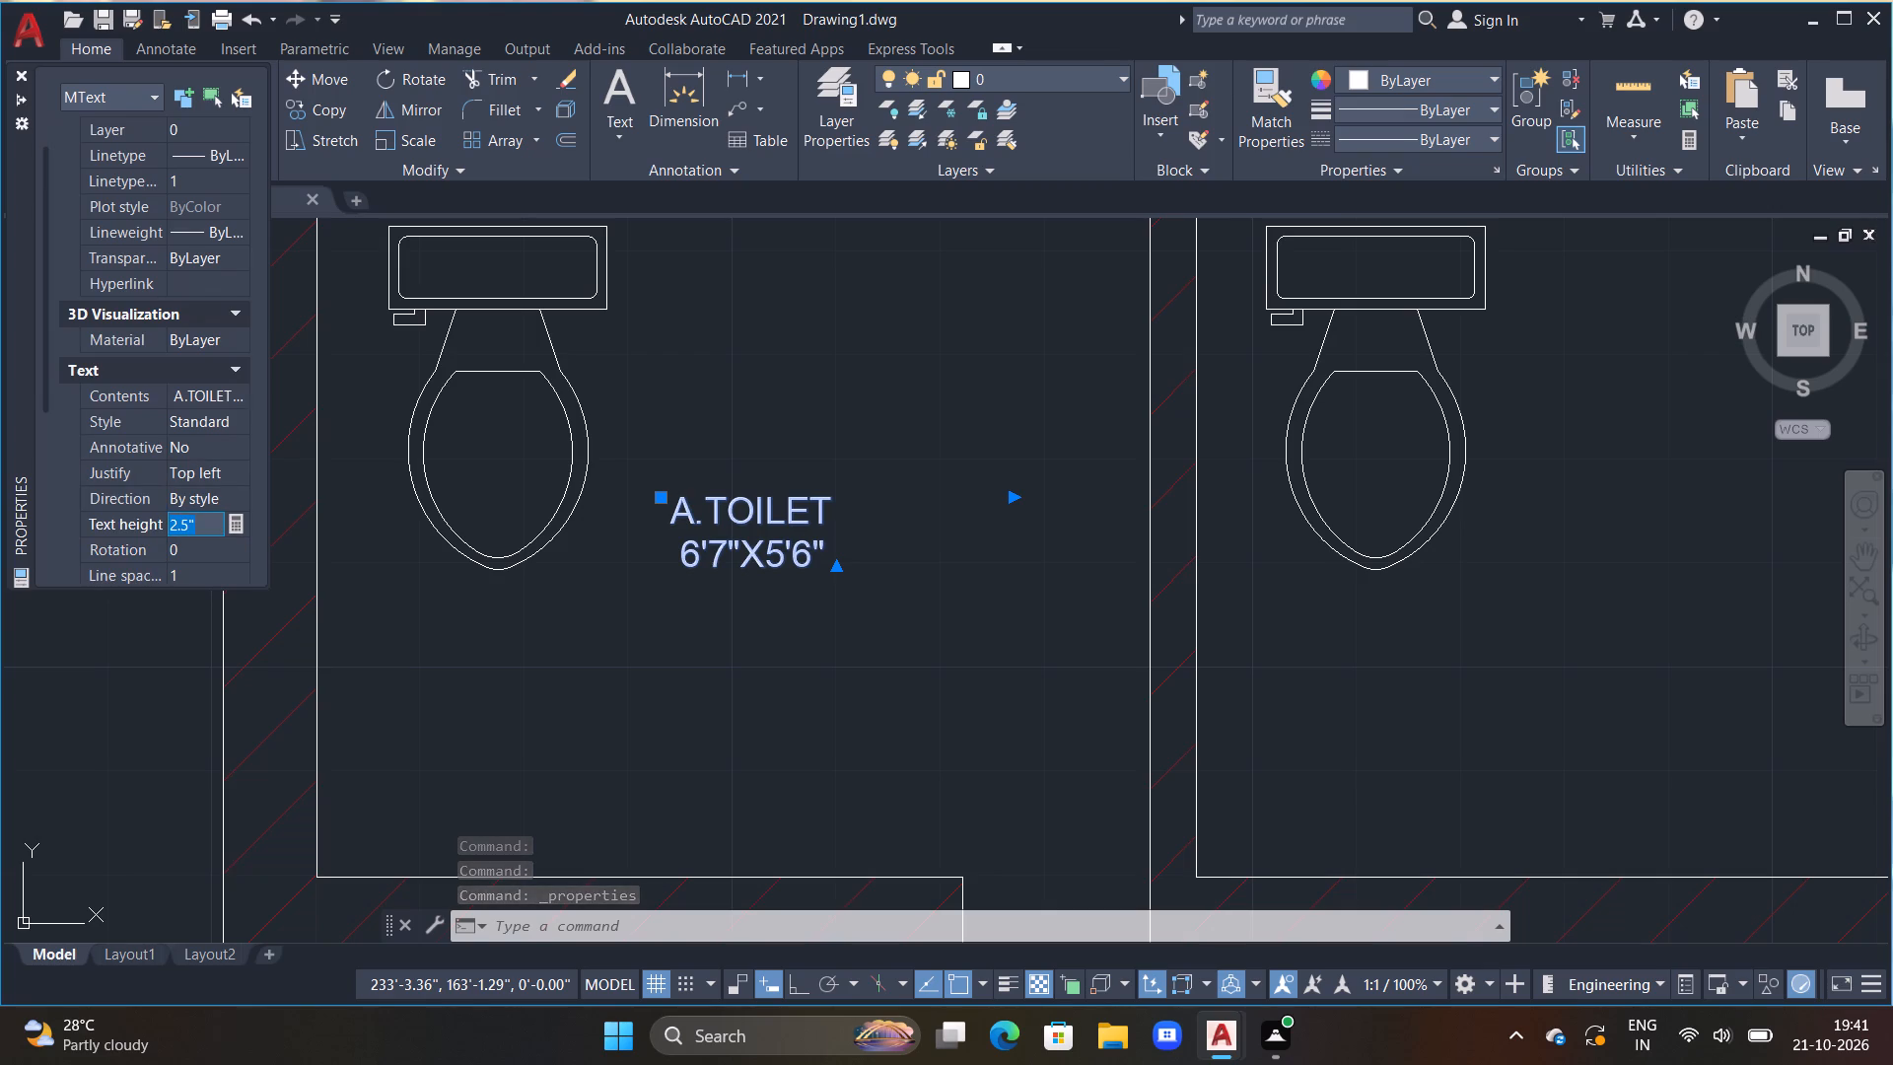
key("BackSpace")
type("9\"")
key("Return")
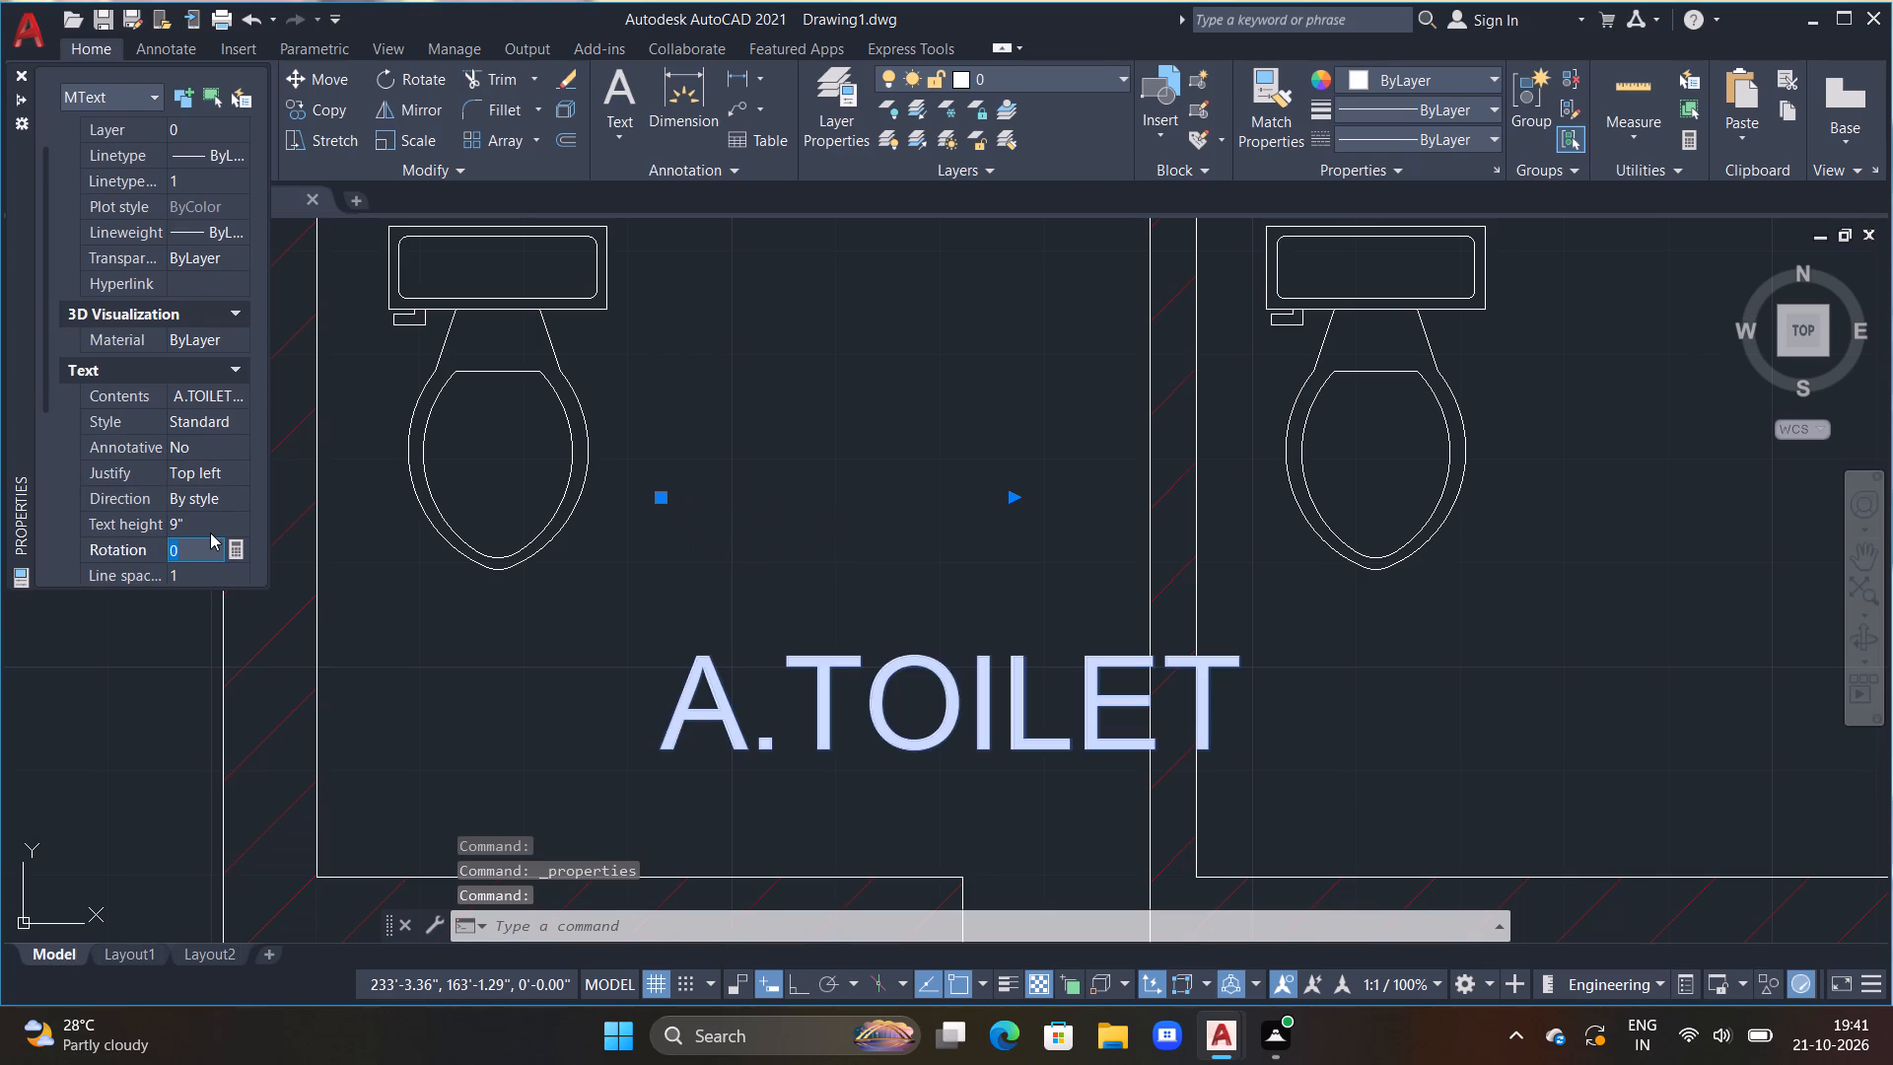
left_click(19, 77)
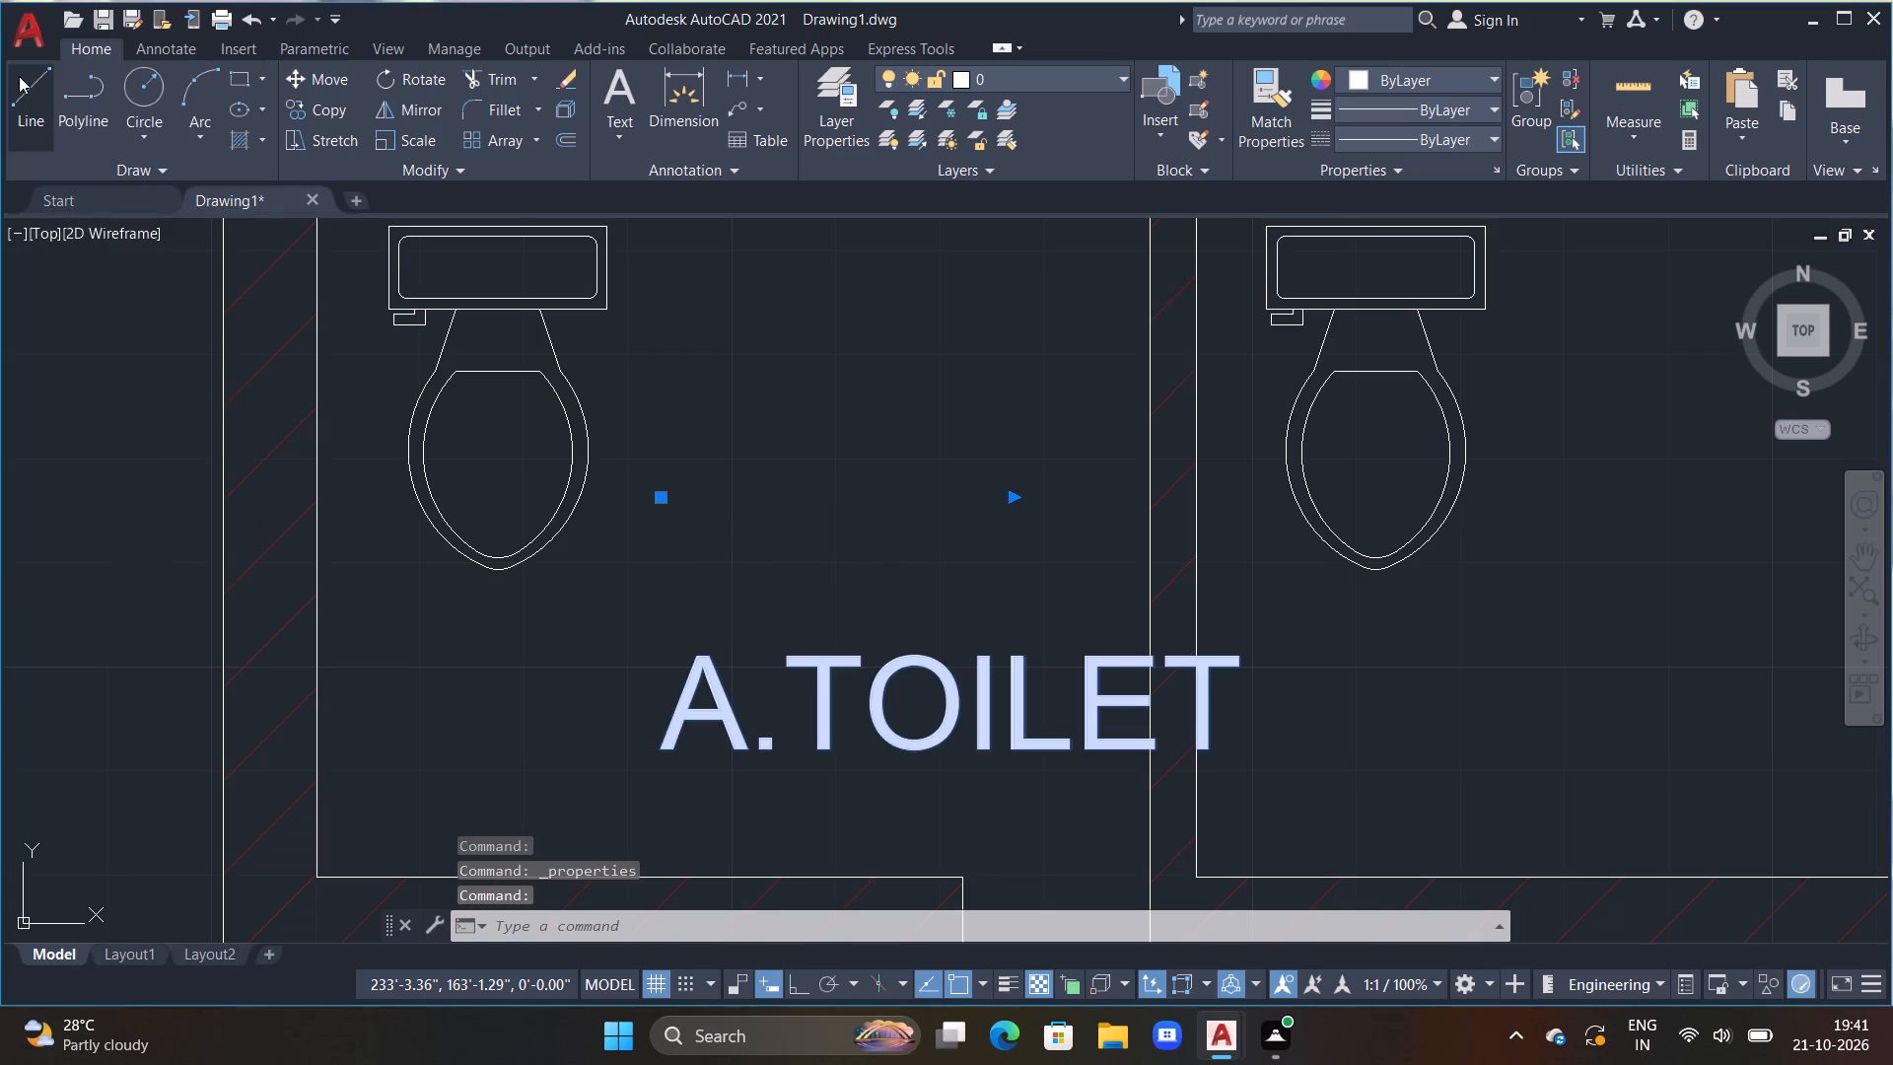
key("Escape")
Enlarge the toilet label's text frame so the name and size each fit on one line.
scroll(567, 603, "down", 2)
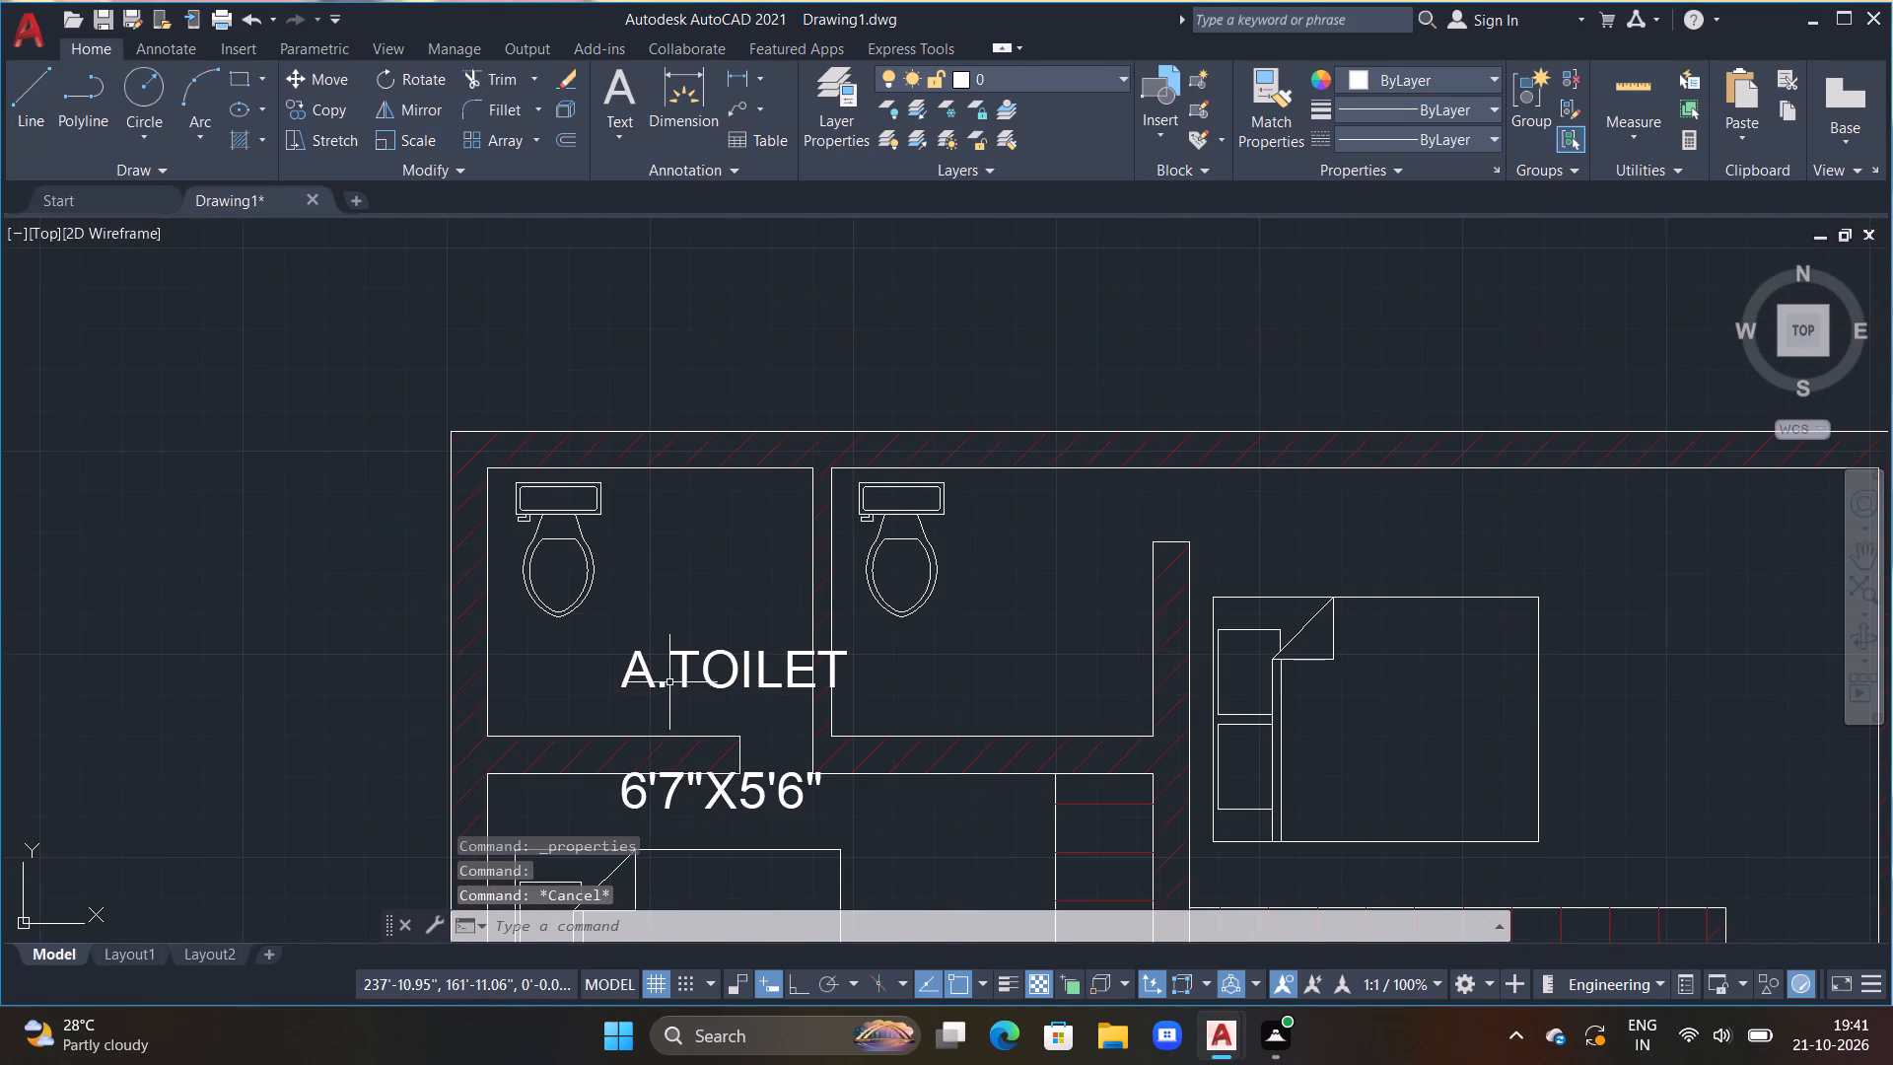
double_click(661, 677)
key("Escape")
triple_click(642, 677)
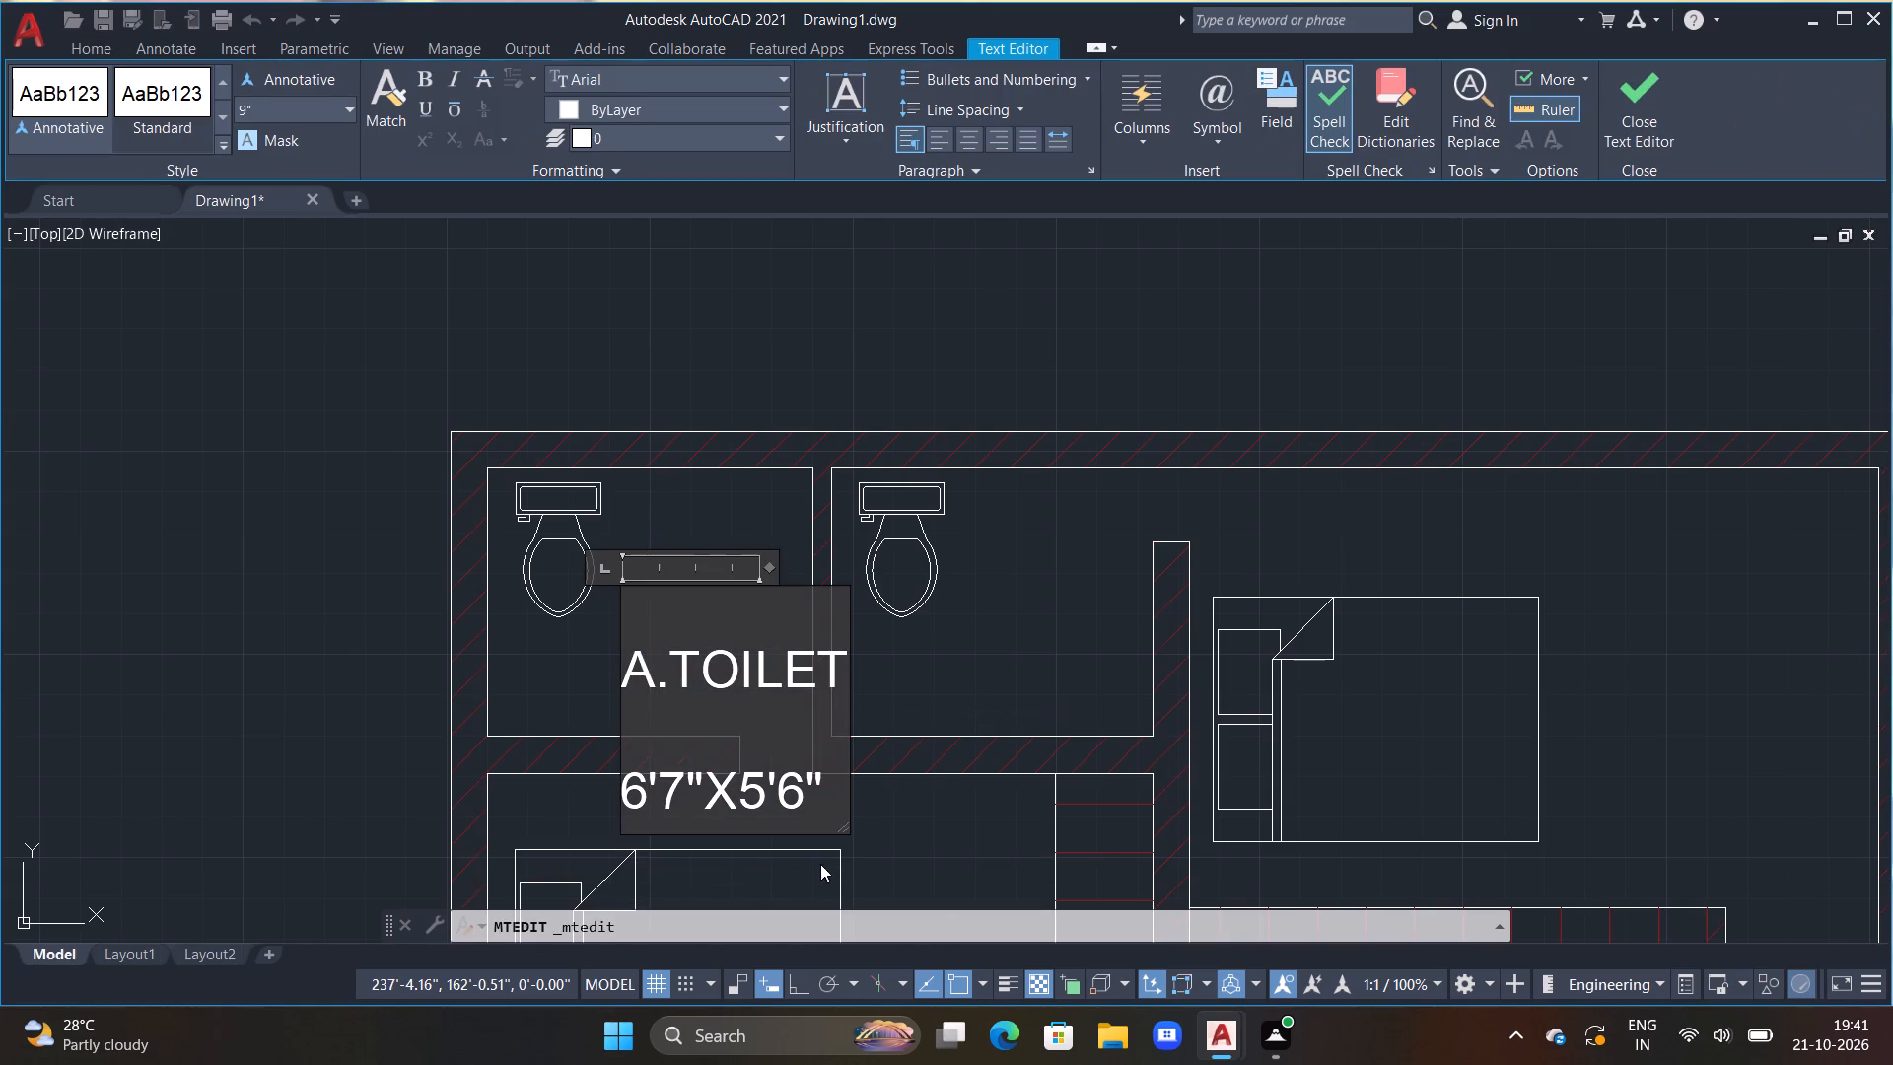
left_click_drag(840, 827, 1232, 923)
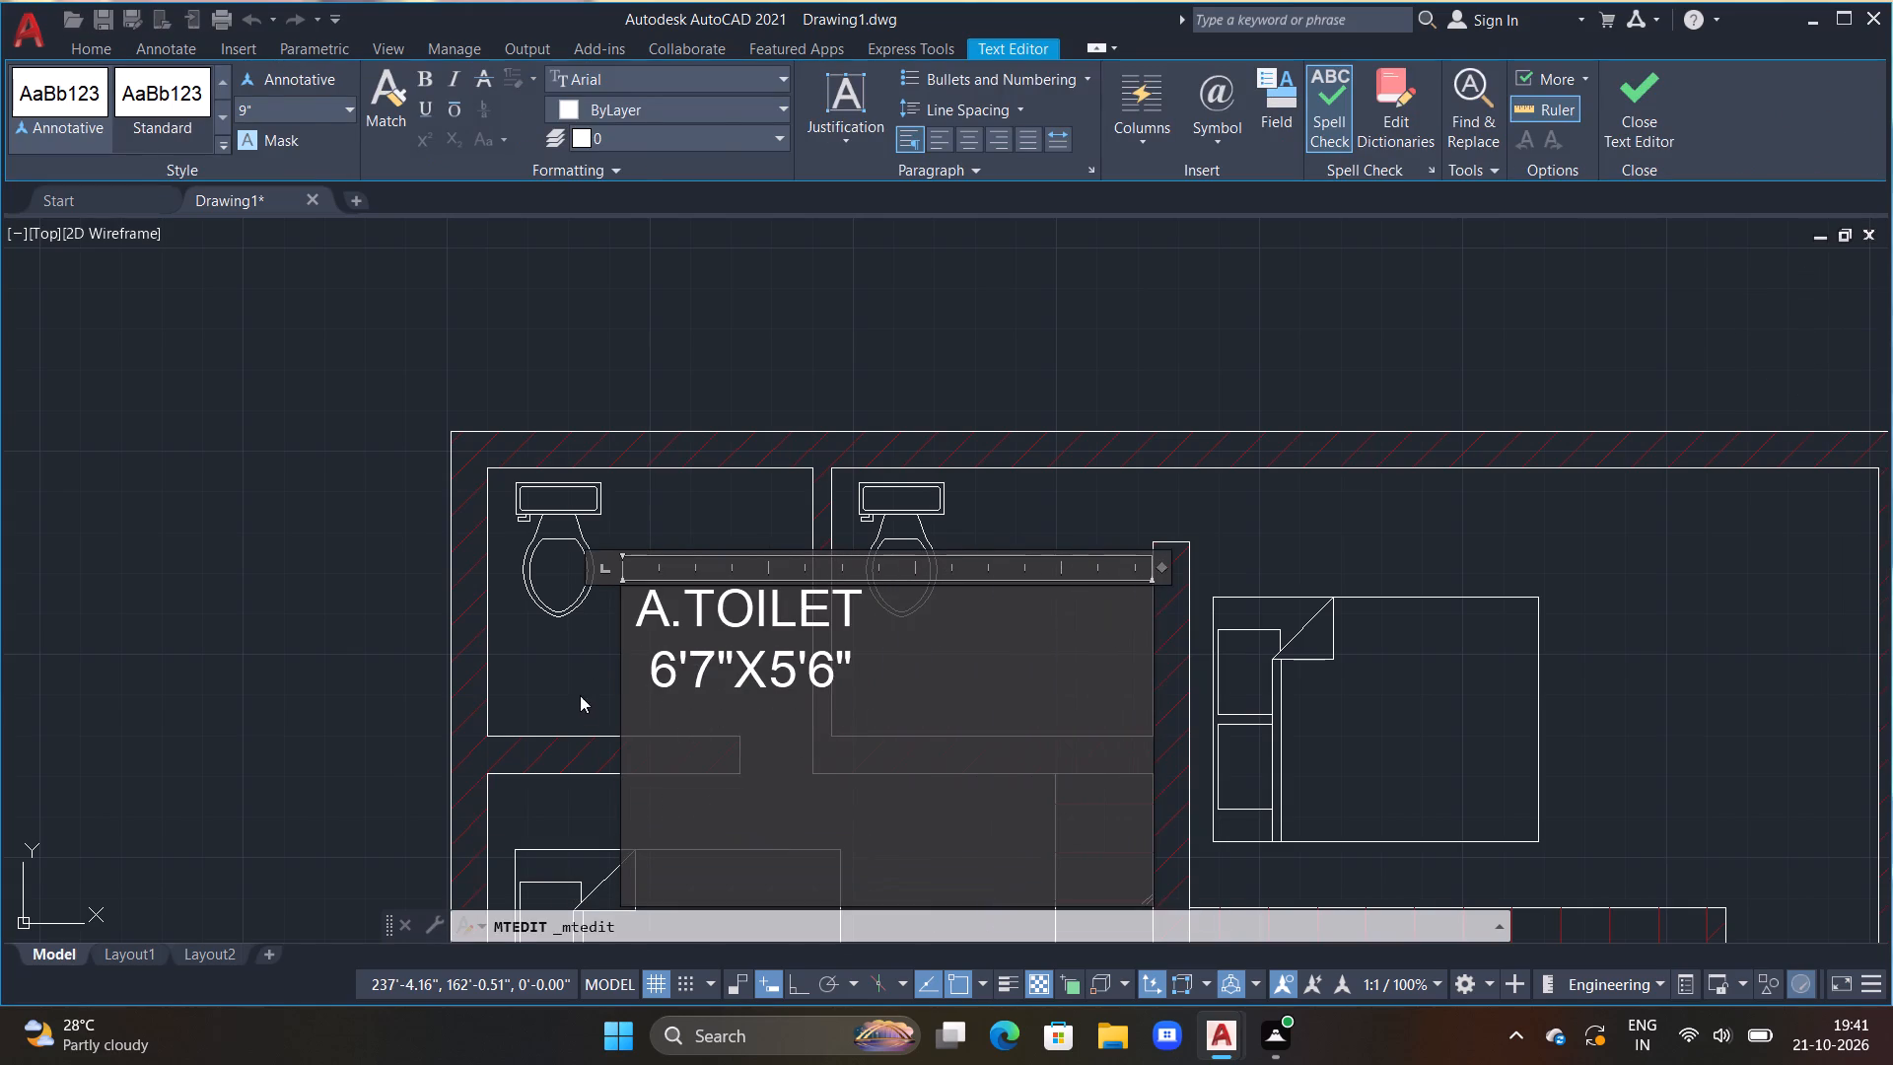
left_click(577, 689)
Move the toilet label west so it sits inside the northwest toilet.
scroll(631, 683, "down", 1)
left_click(653, 678)
type("M")
key("space")
left_click_drag(643, 681, 627, 687)
double_click(601, 693)
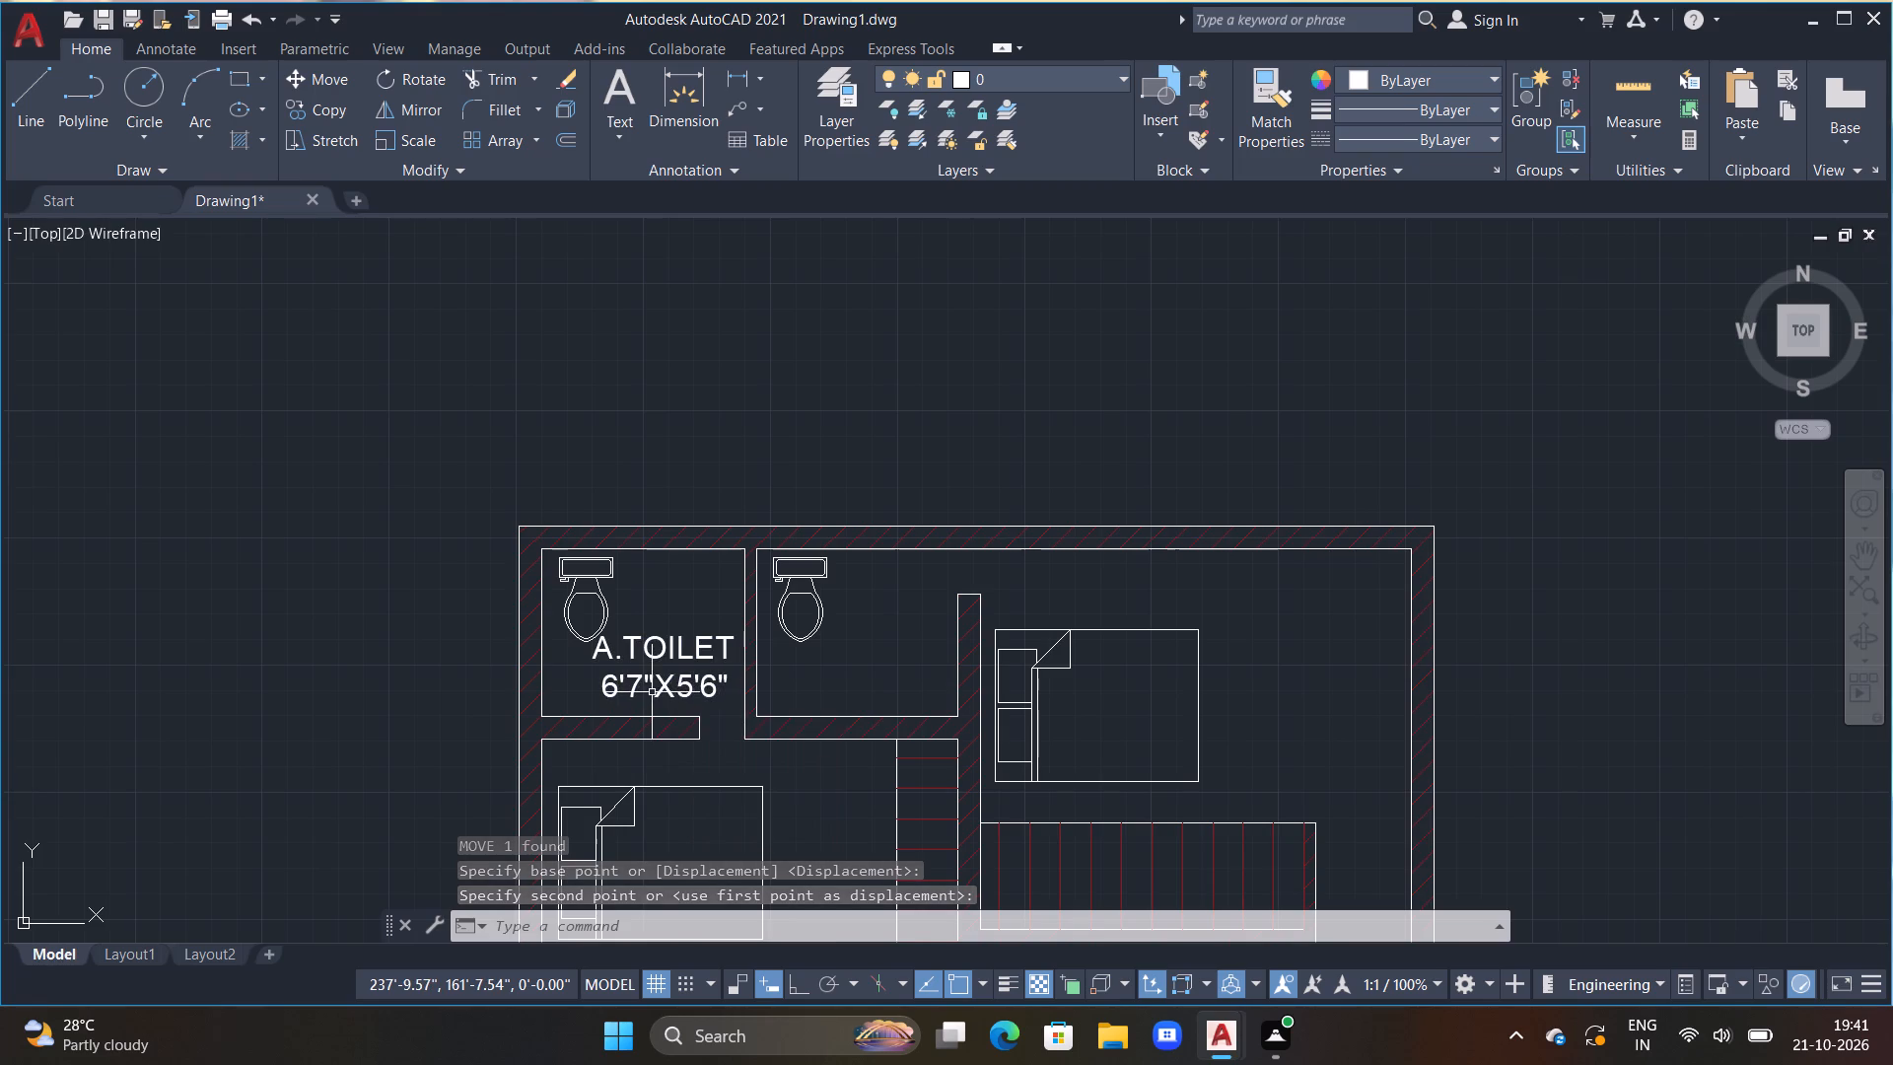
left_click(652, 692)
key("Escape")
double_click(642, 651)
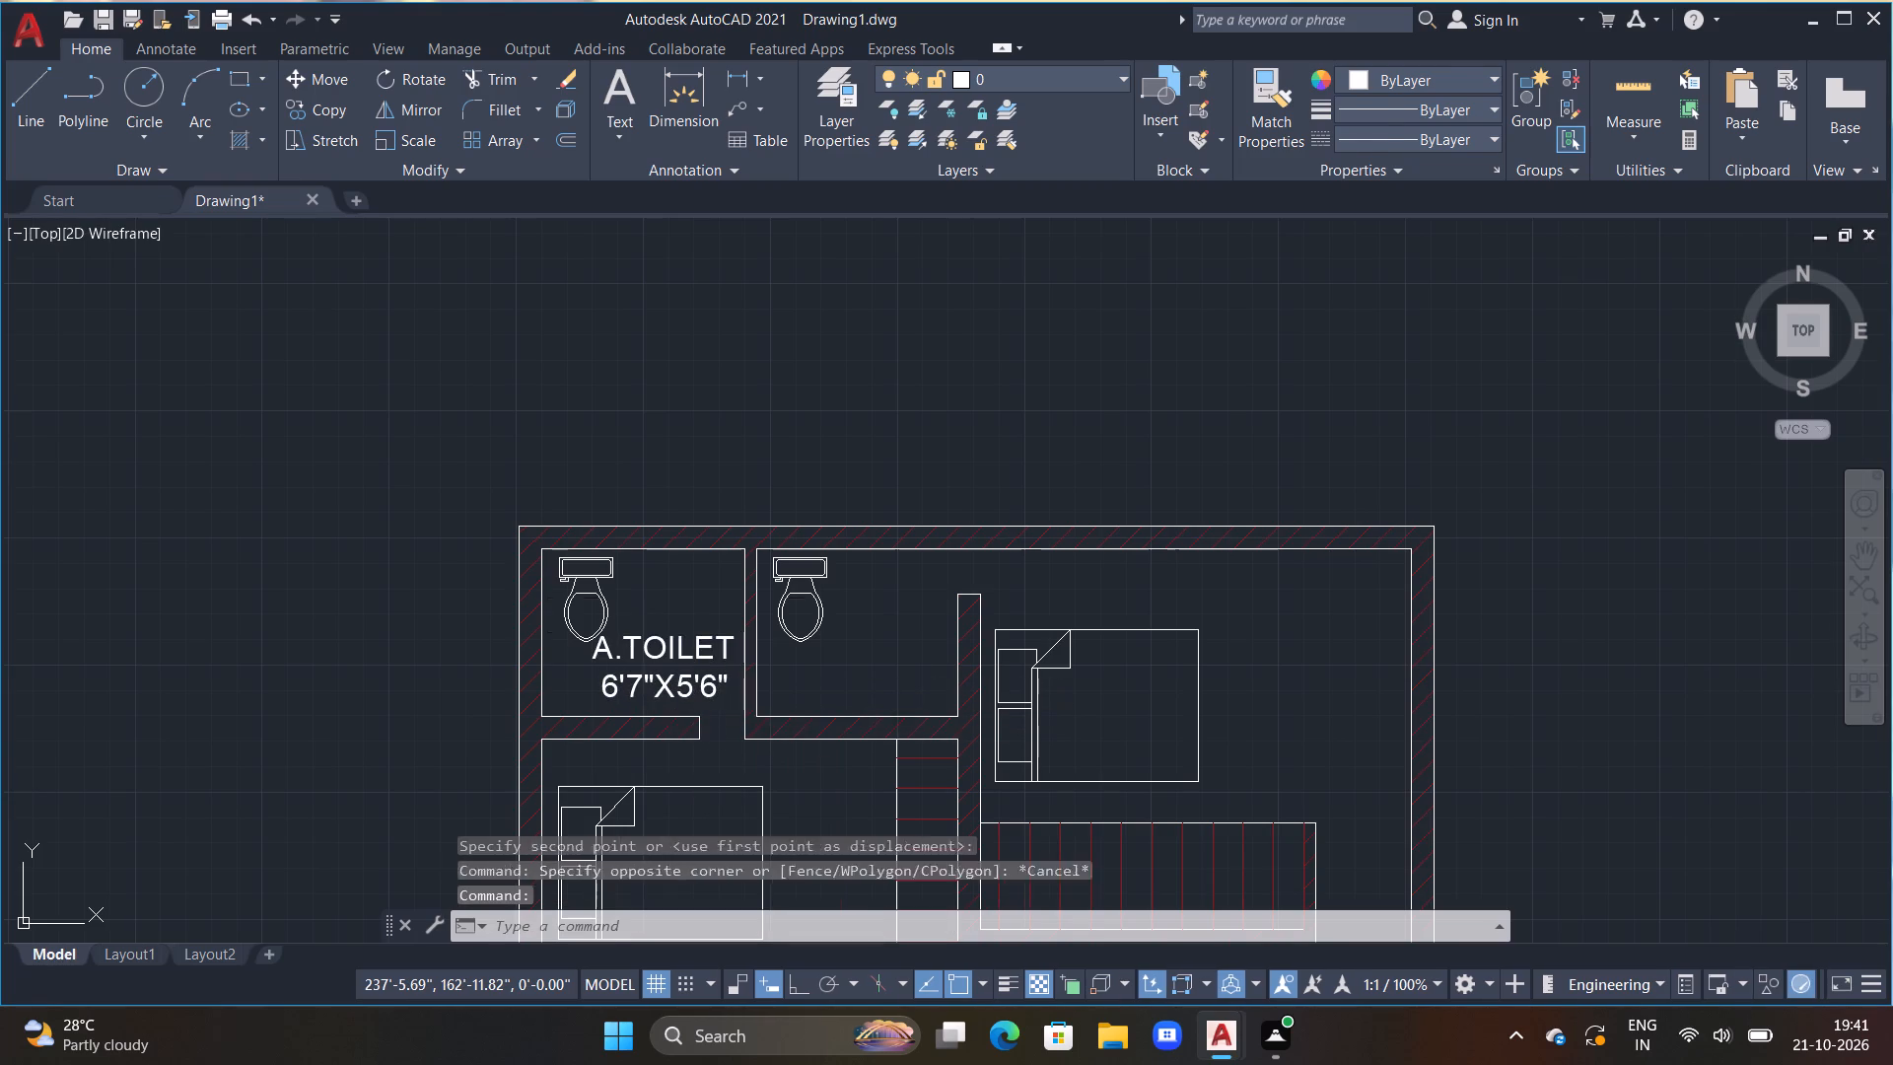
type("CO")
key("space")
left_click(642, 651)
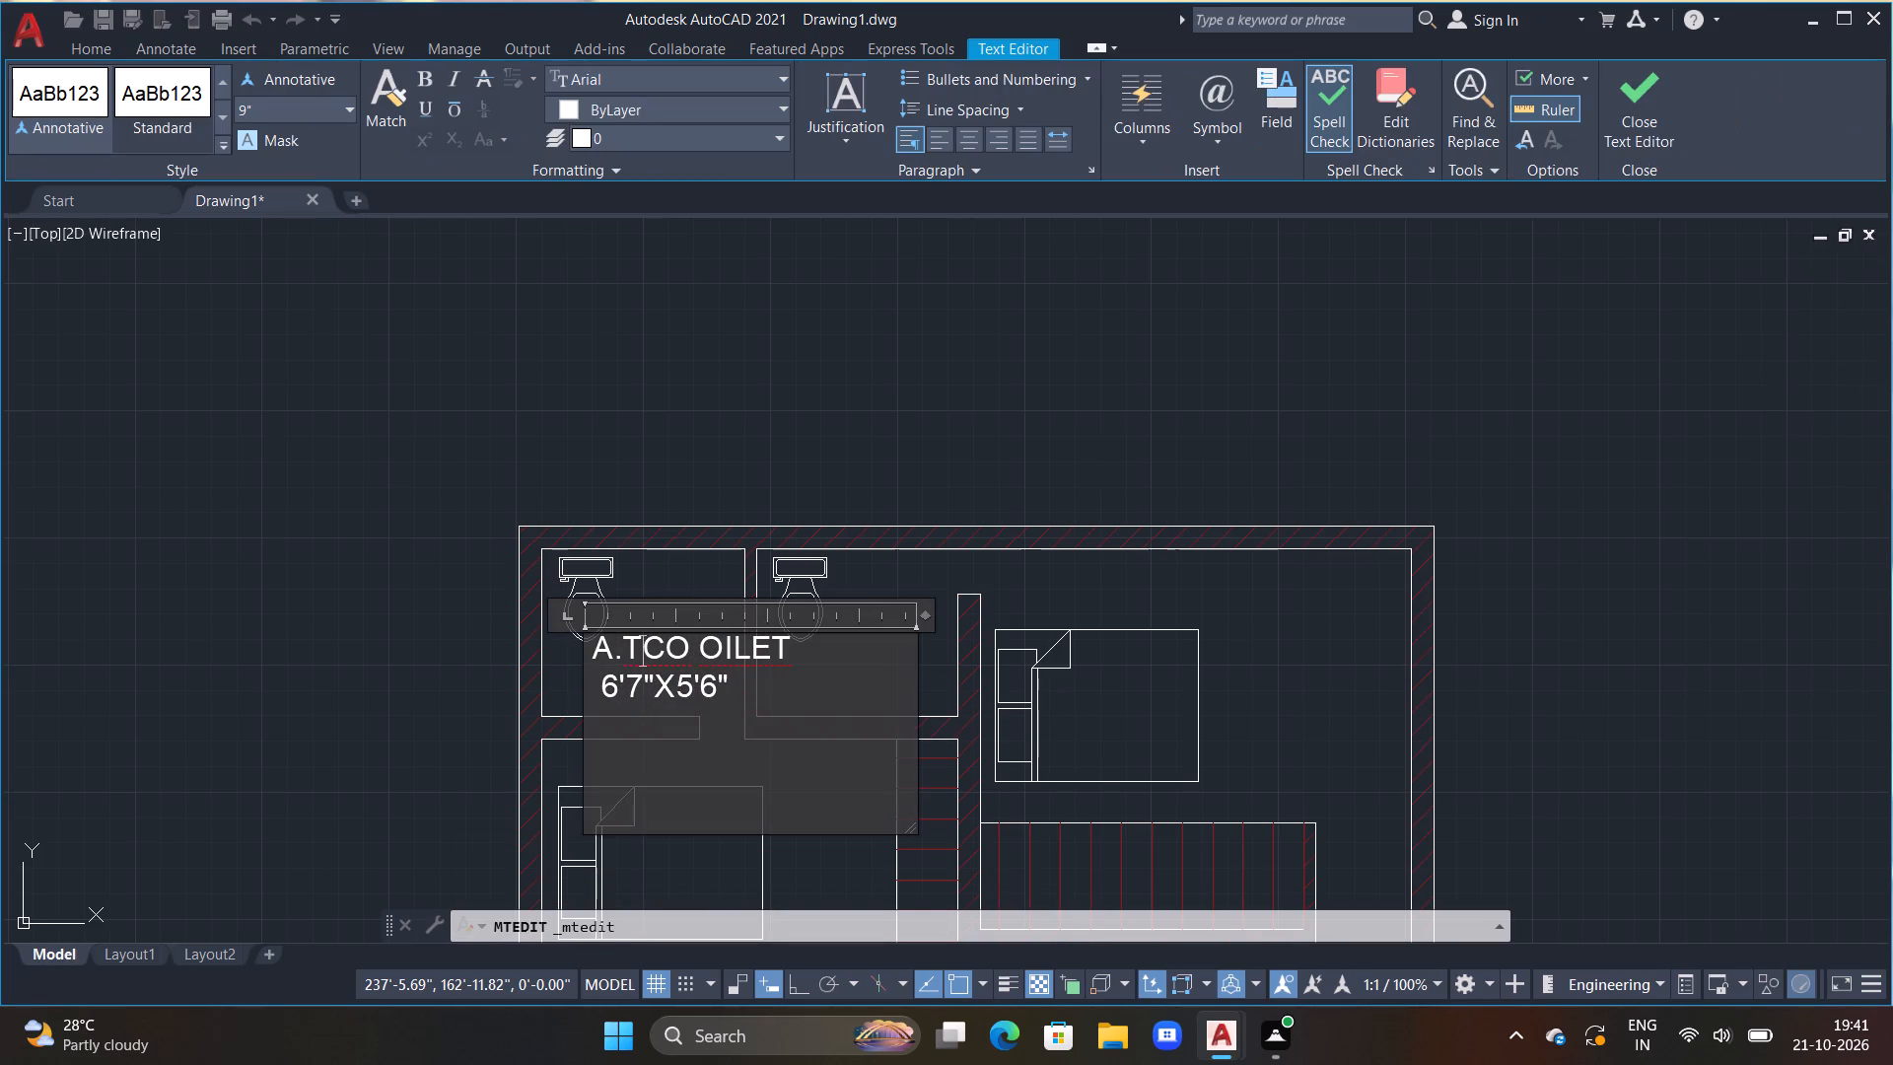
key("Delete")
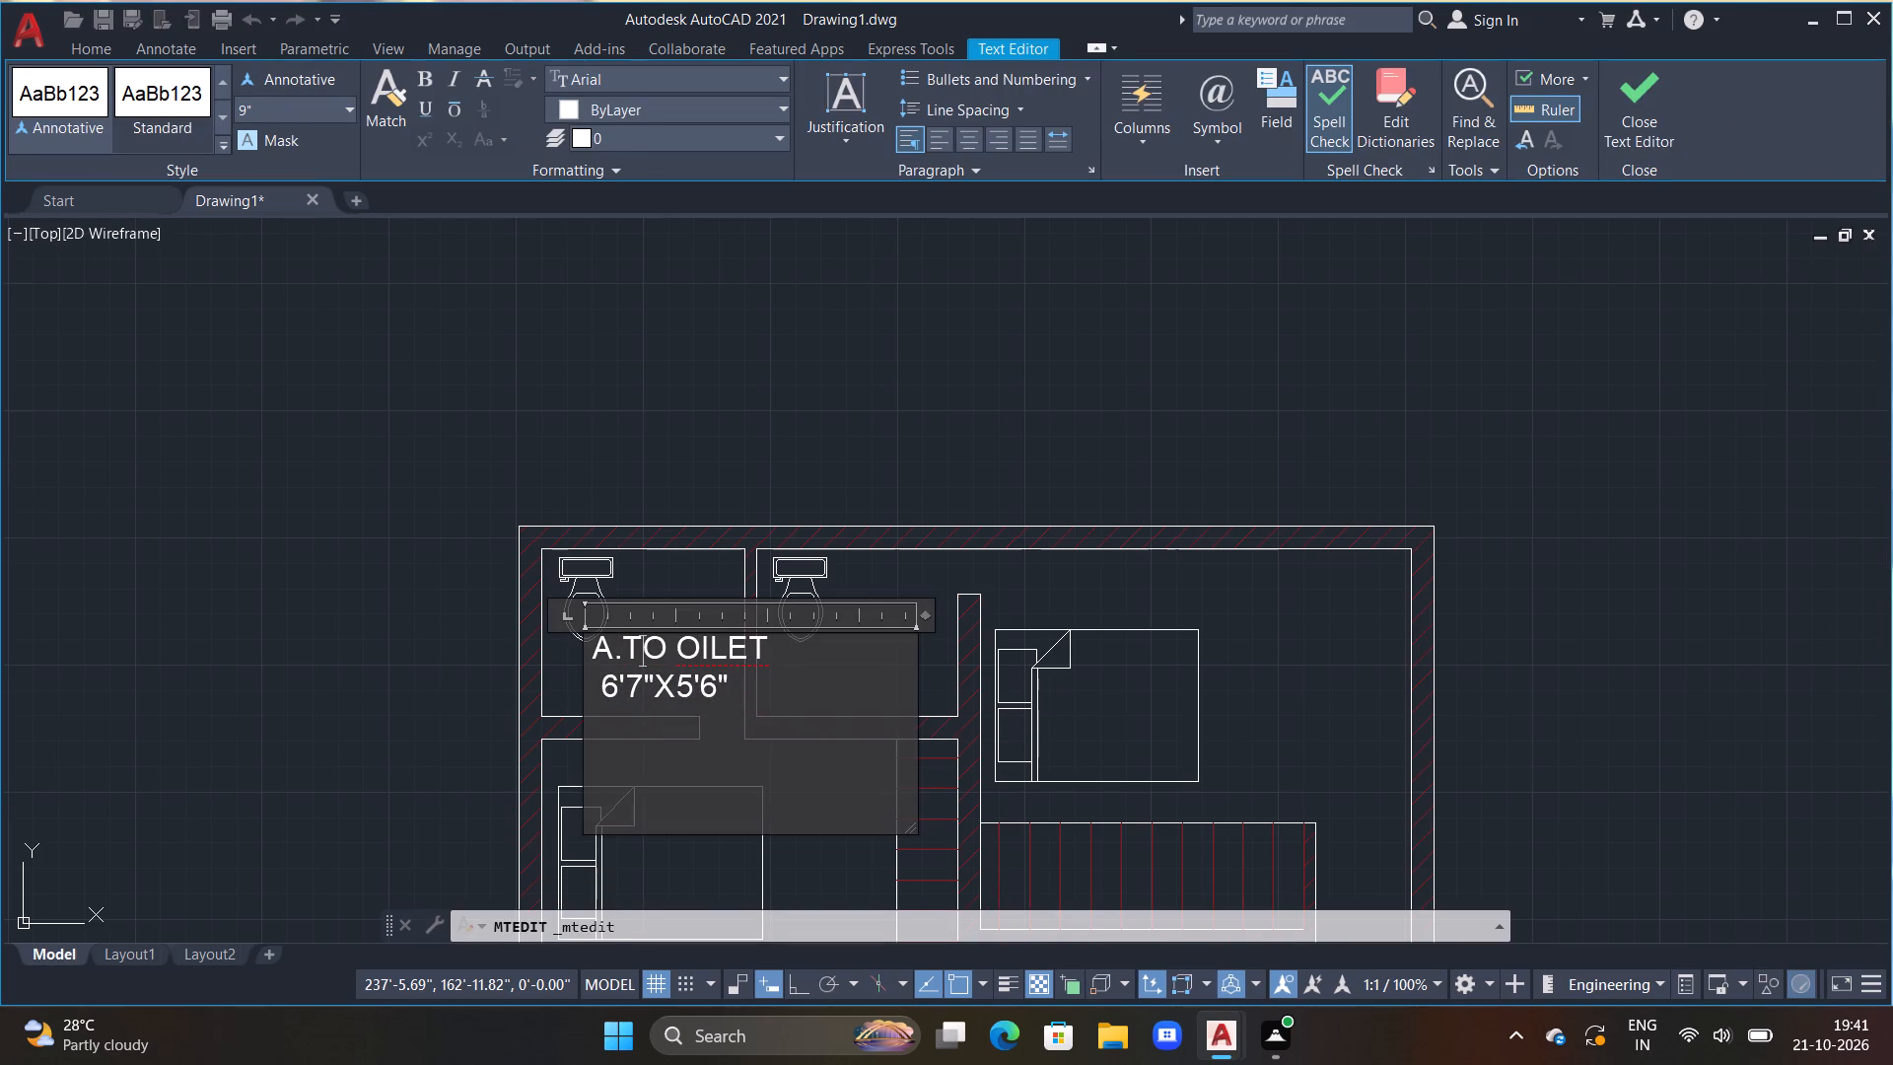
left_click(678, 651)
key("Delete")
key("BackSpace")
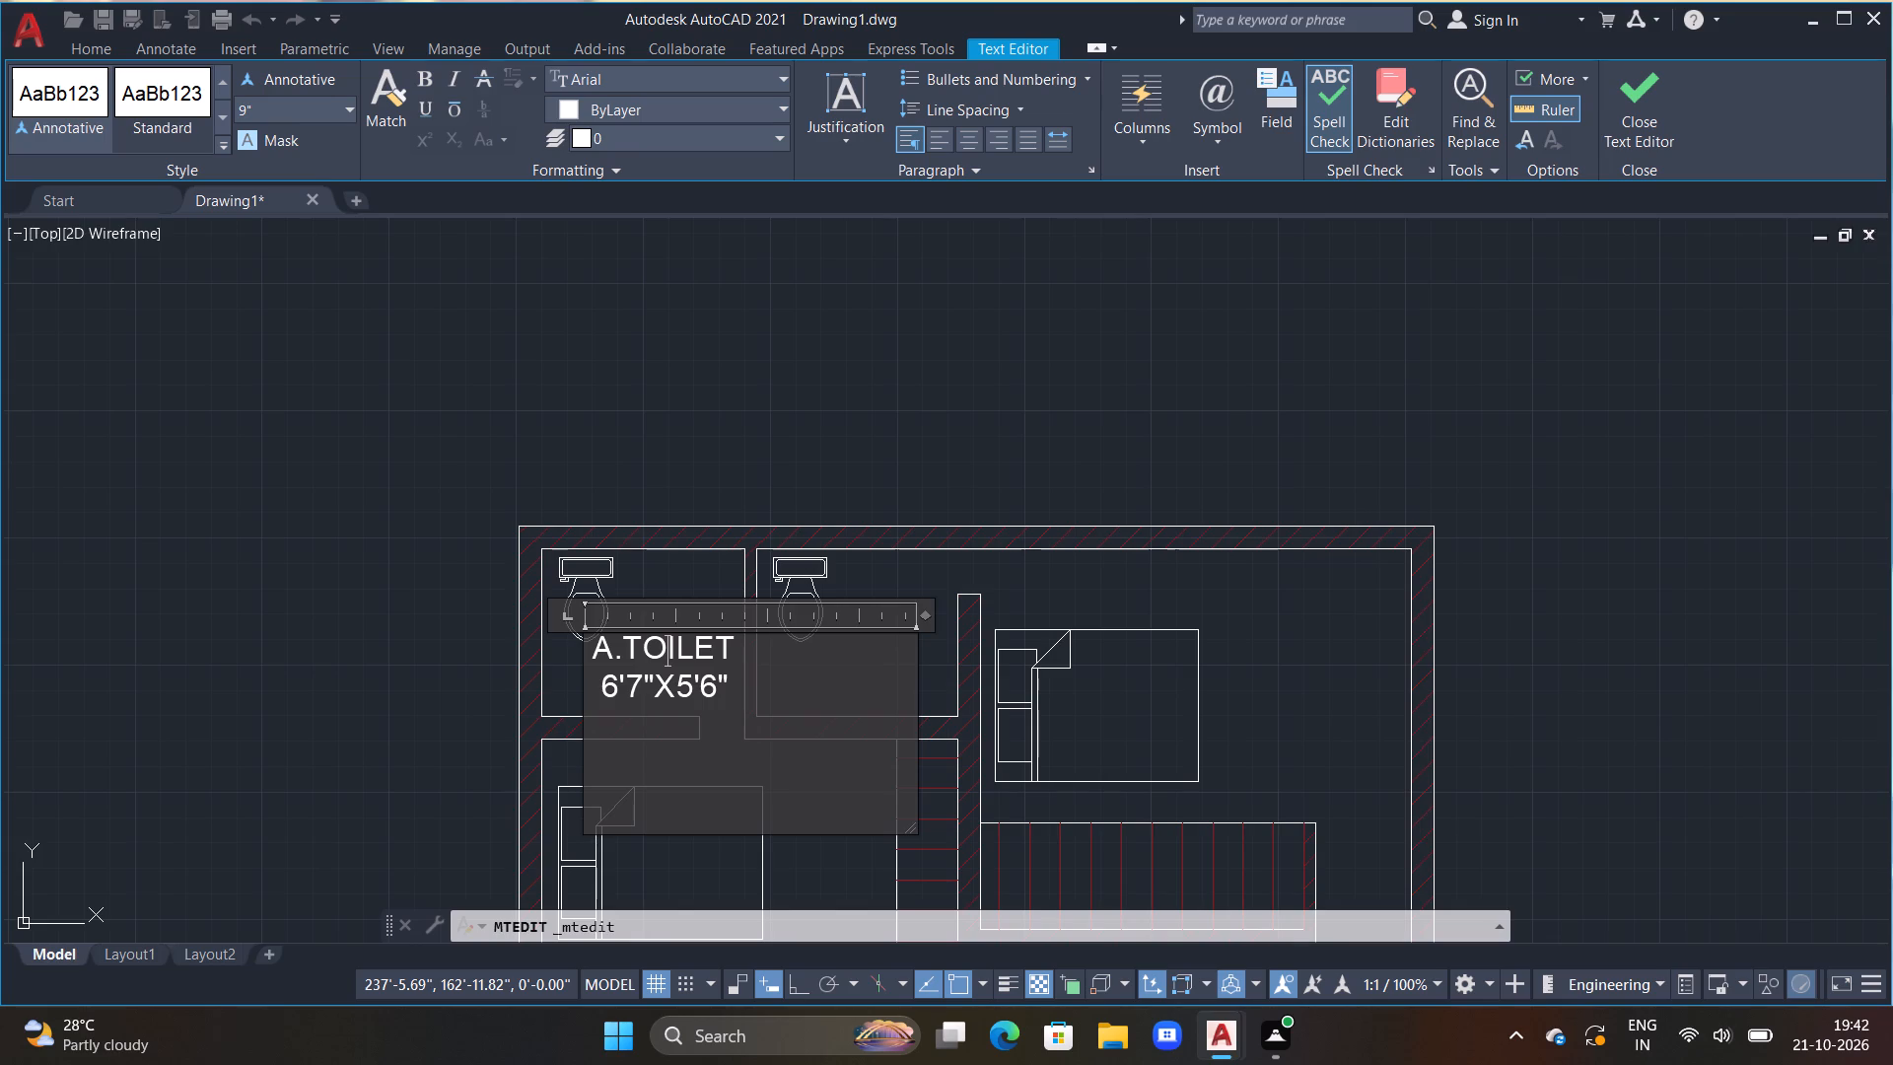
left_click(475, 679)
Copy the toilet label into the adjoining toilet and to the east side of the bed in the northeast bedroom.
left_click(665, 678)
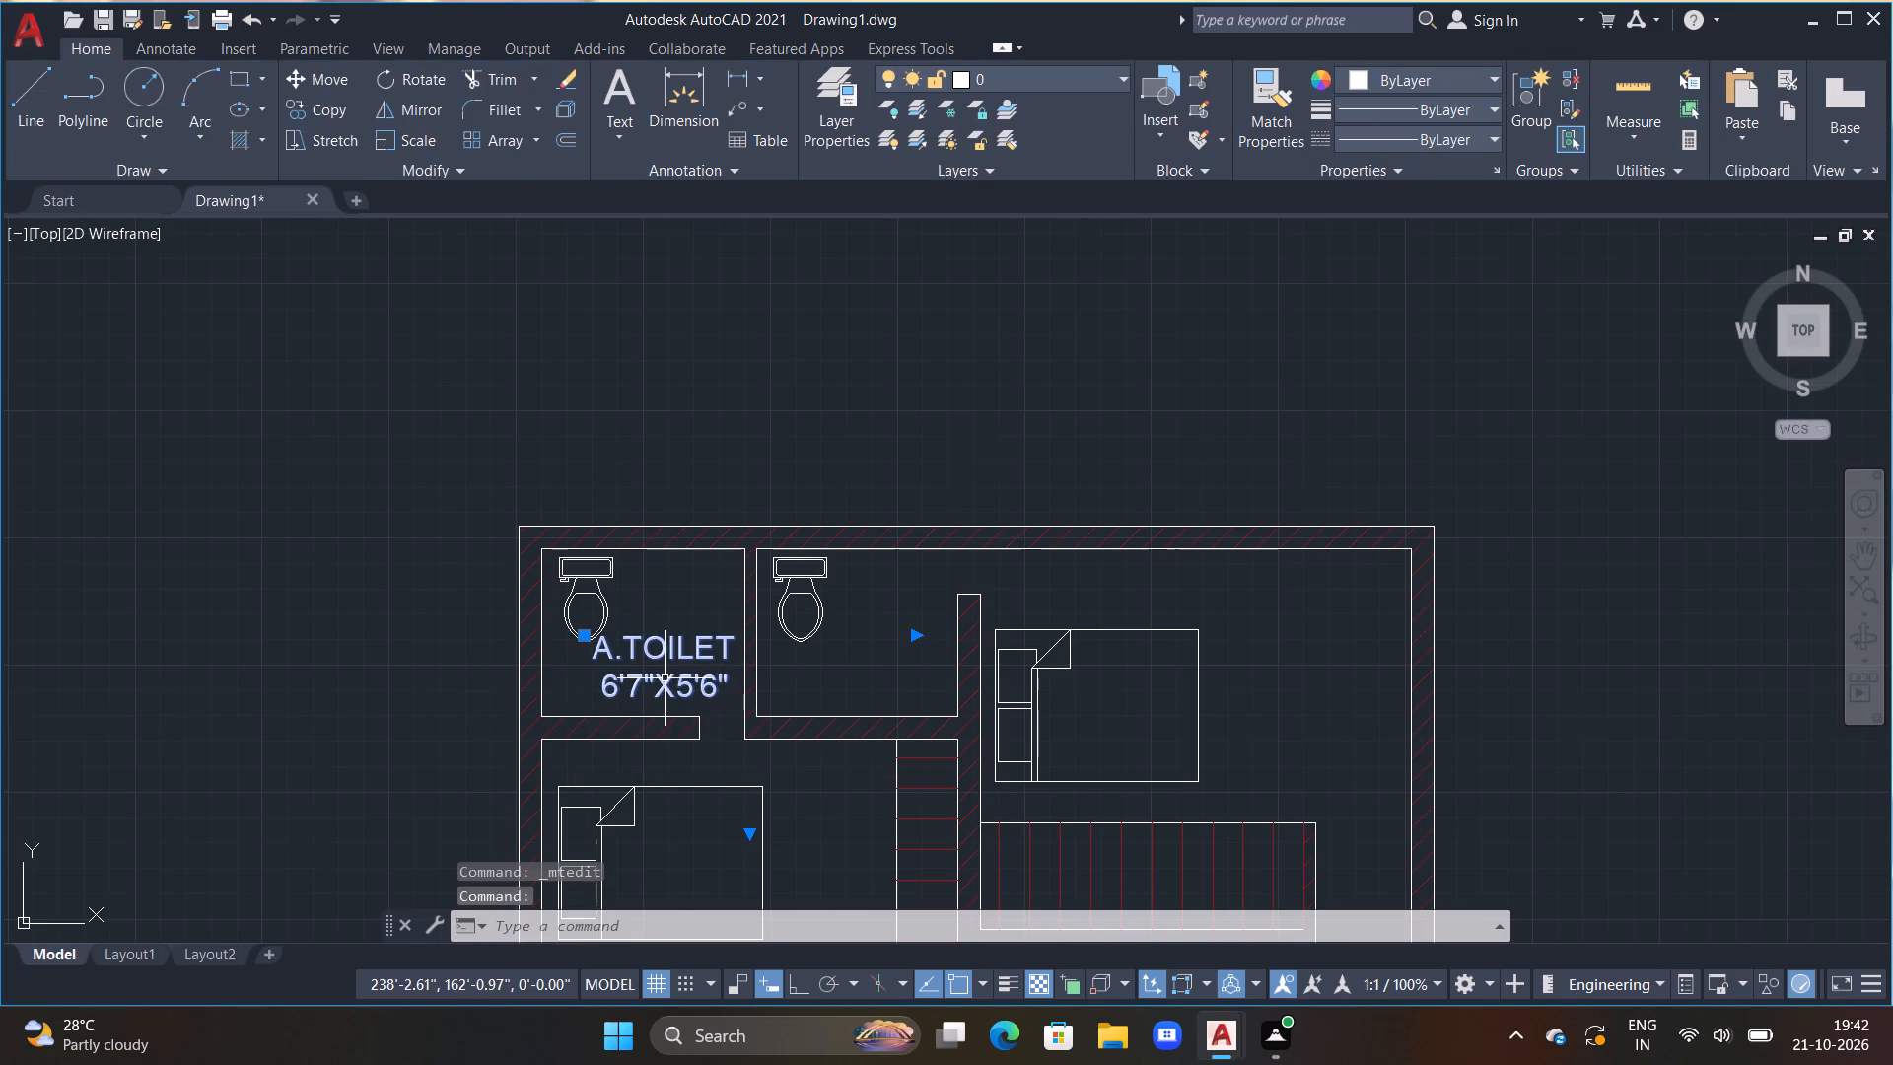
type("CO")
key("space")
left_click_drag(665, 678, 677, 681)
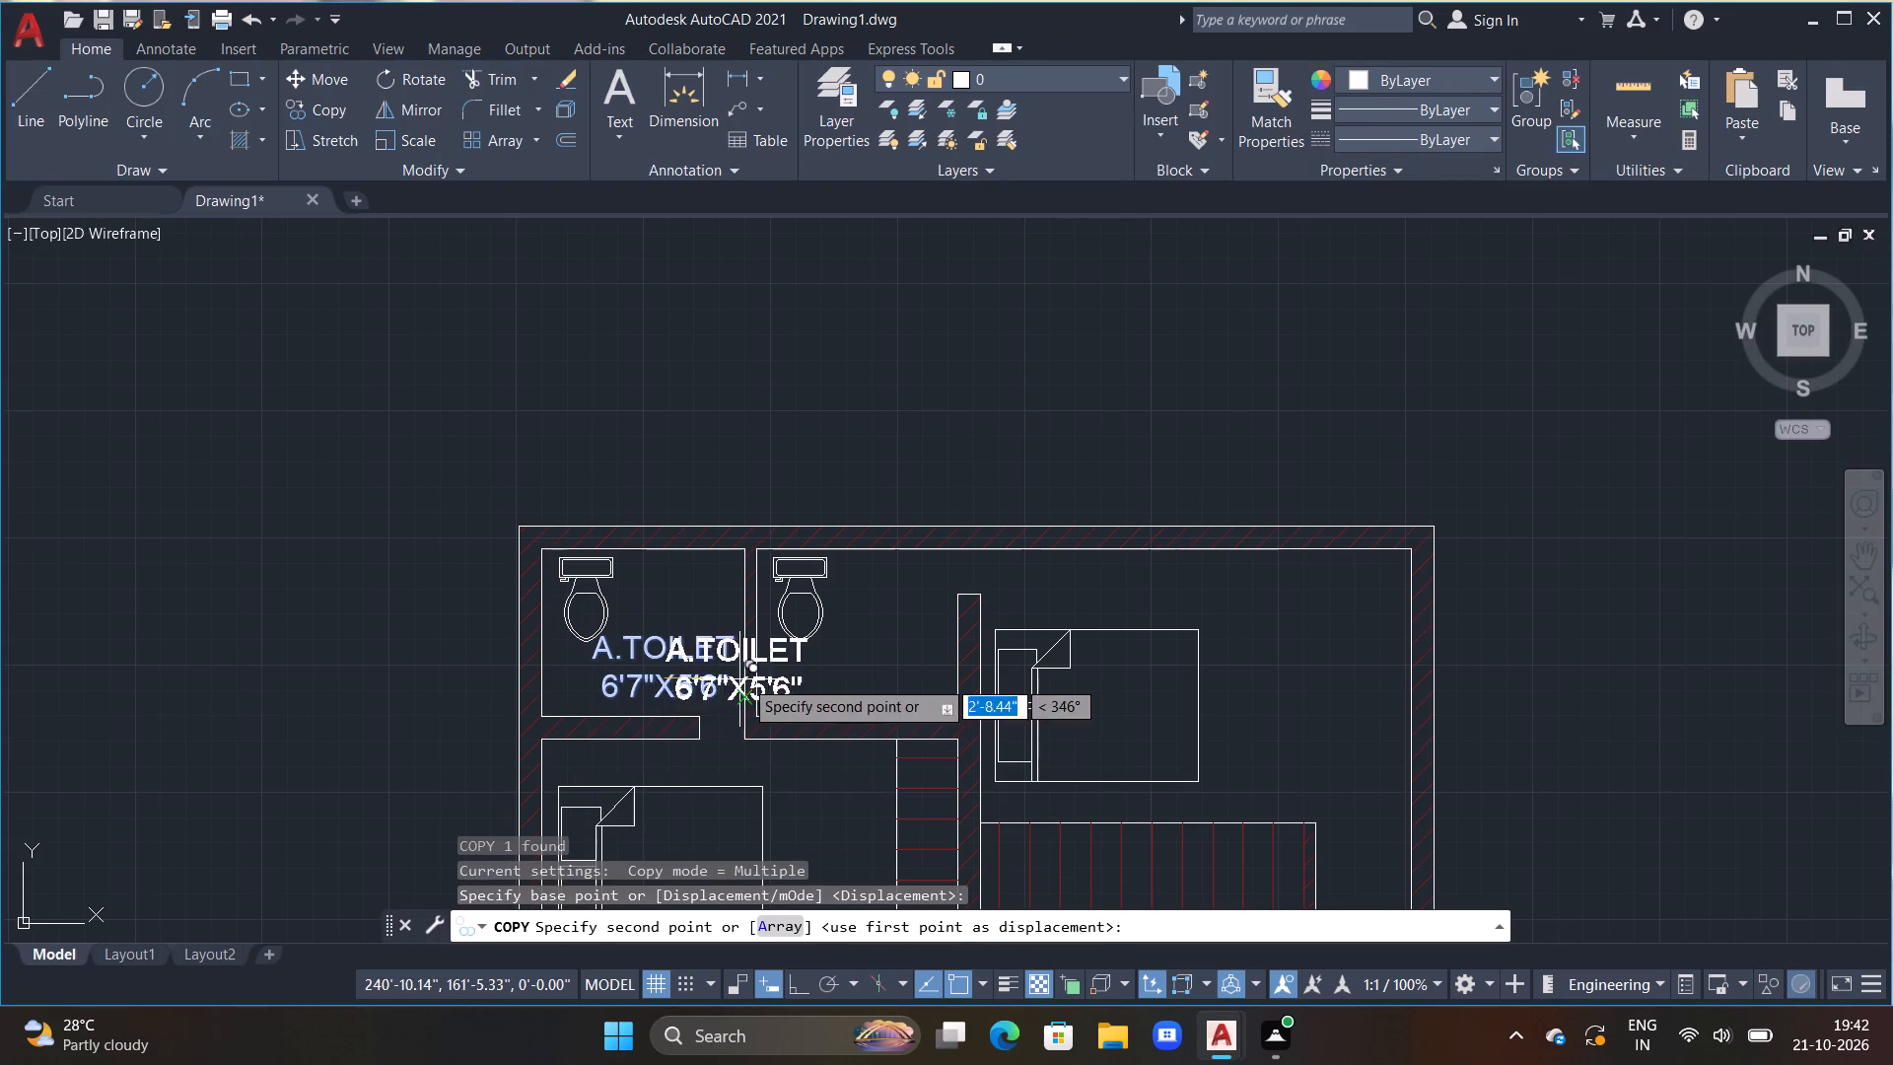
left_click(857, 687)
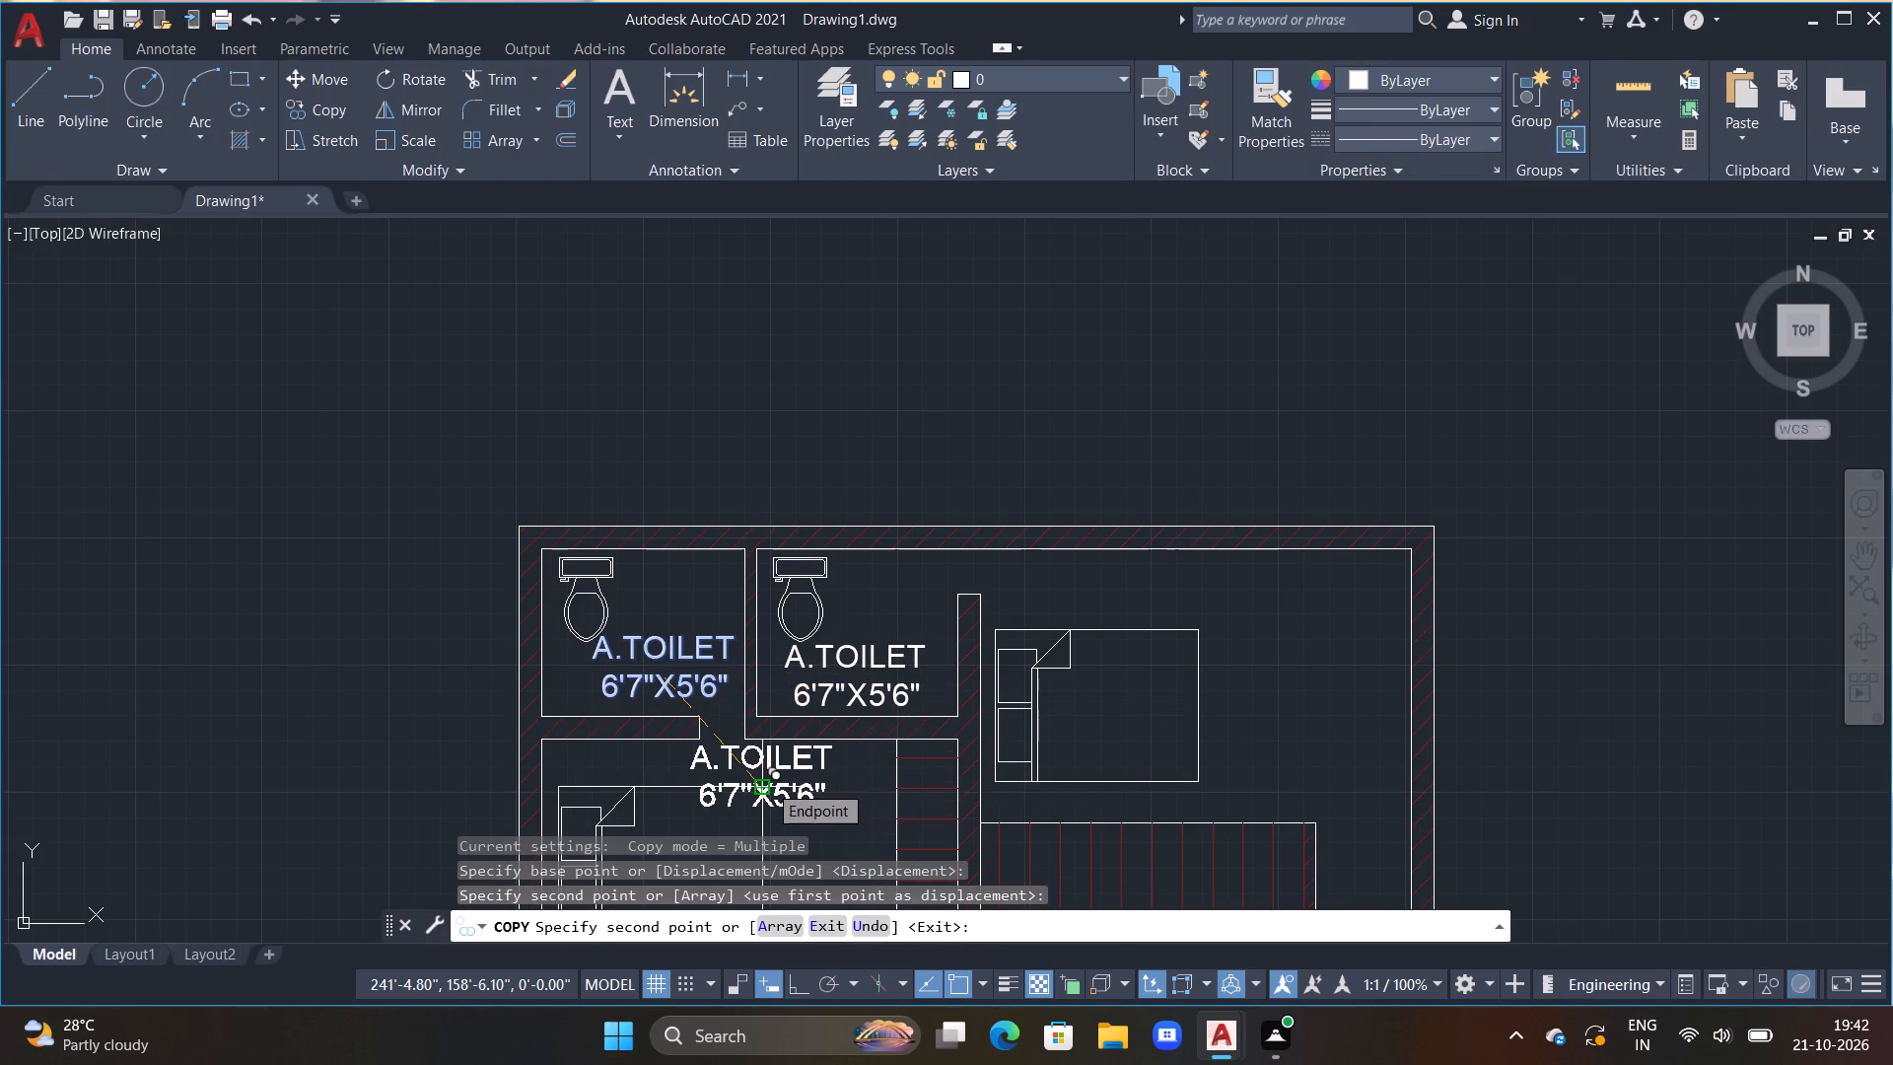
left_click(1287, 689)
Copy the toilet label to the southeast of the west bedroom's bed and onto the dining table.
middle_click_drag(1202, 737, 1191, 716)
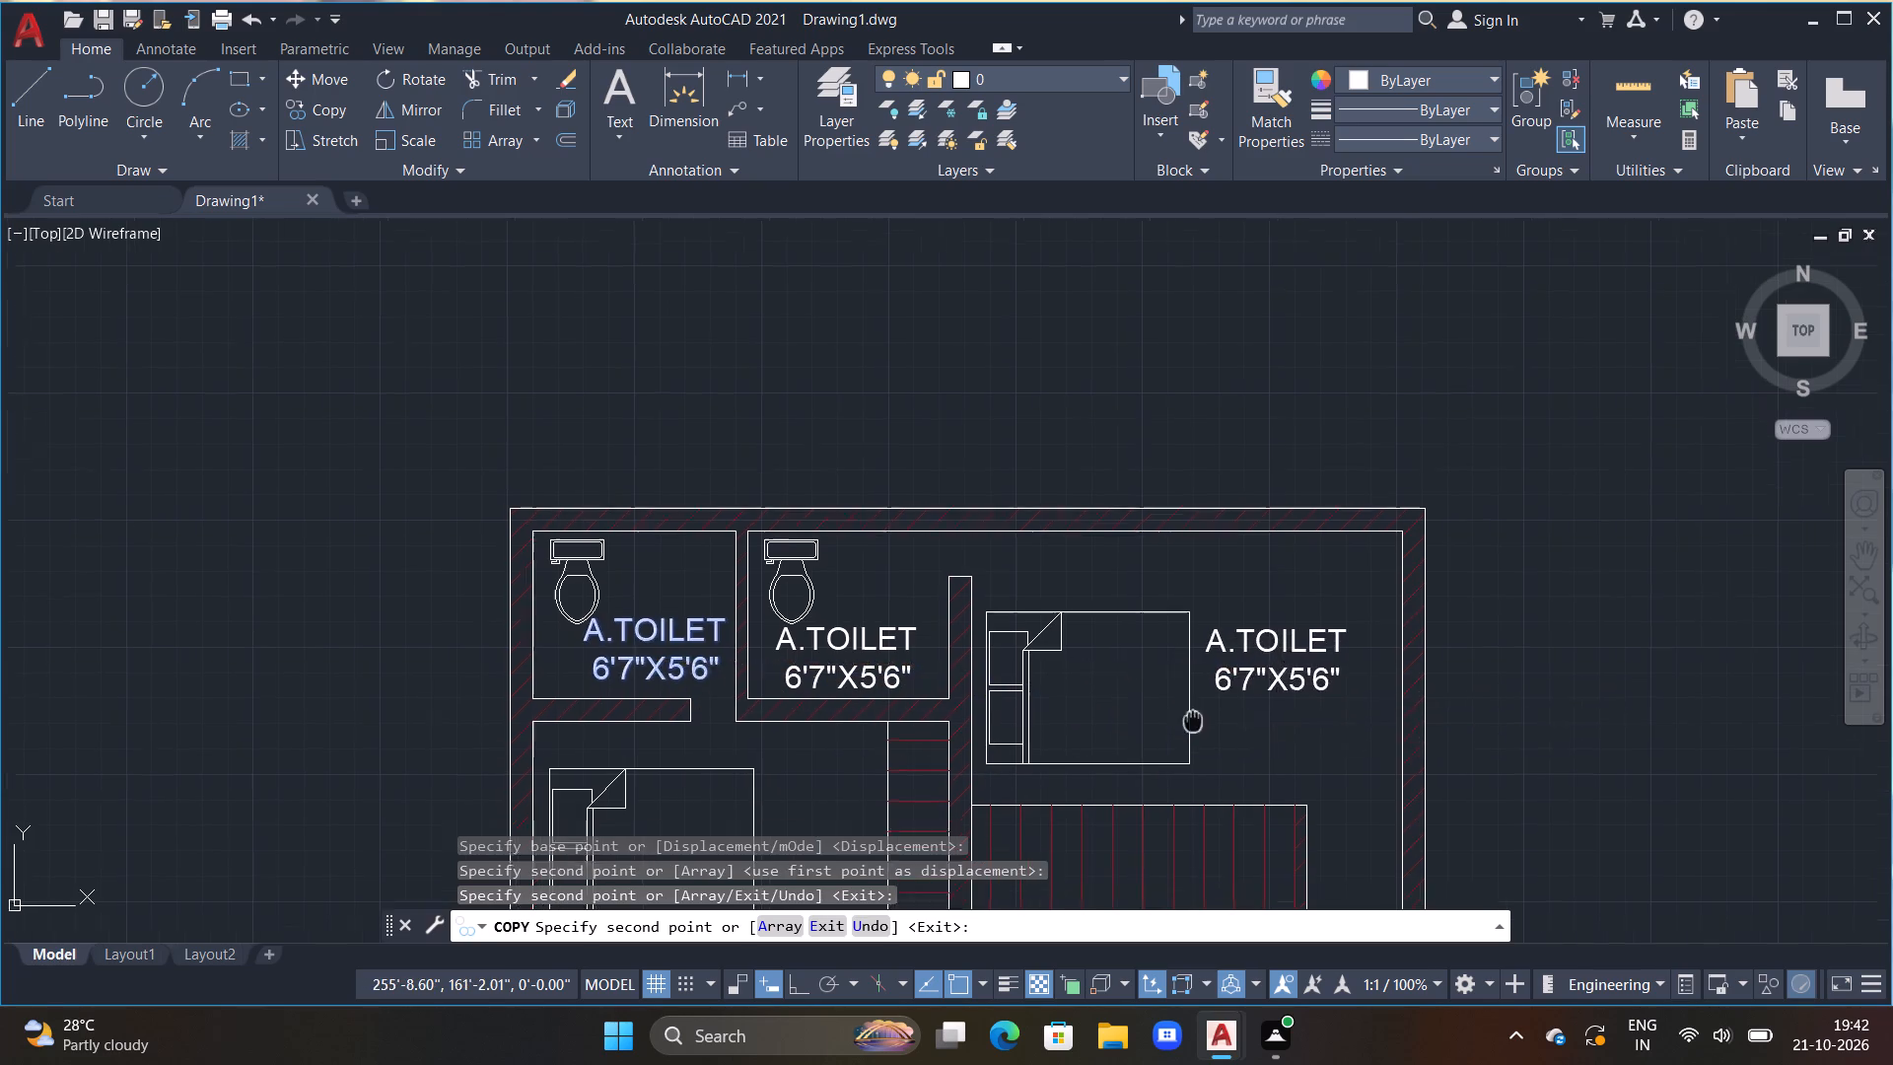
middle_click_drag(1191, 716, 1118, 513)
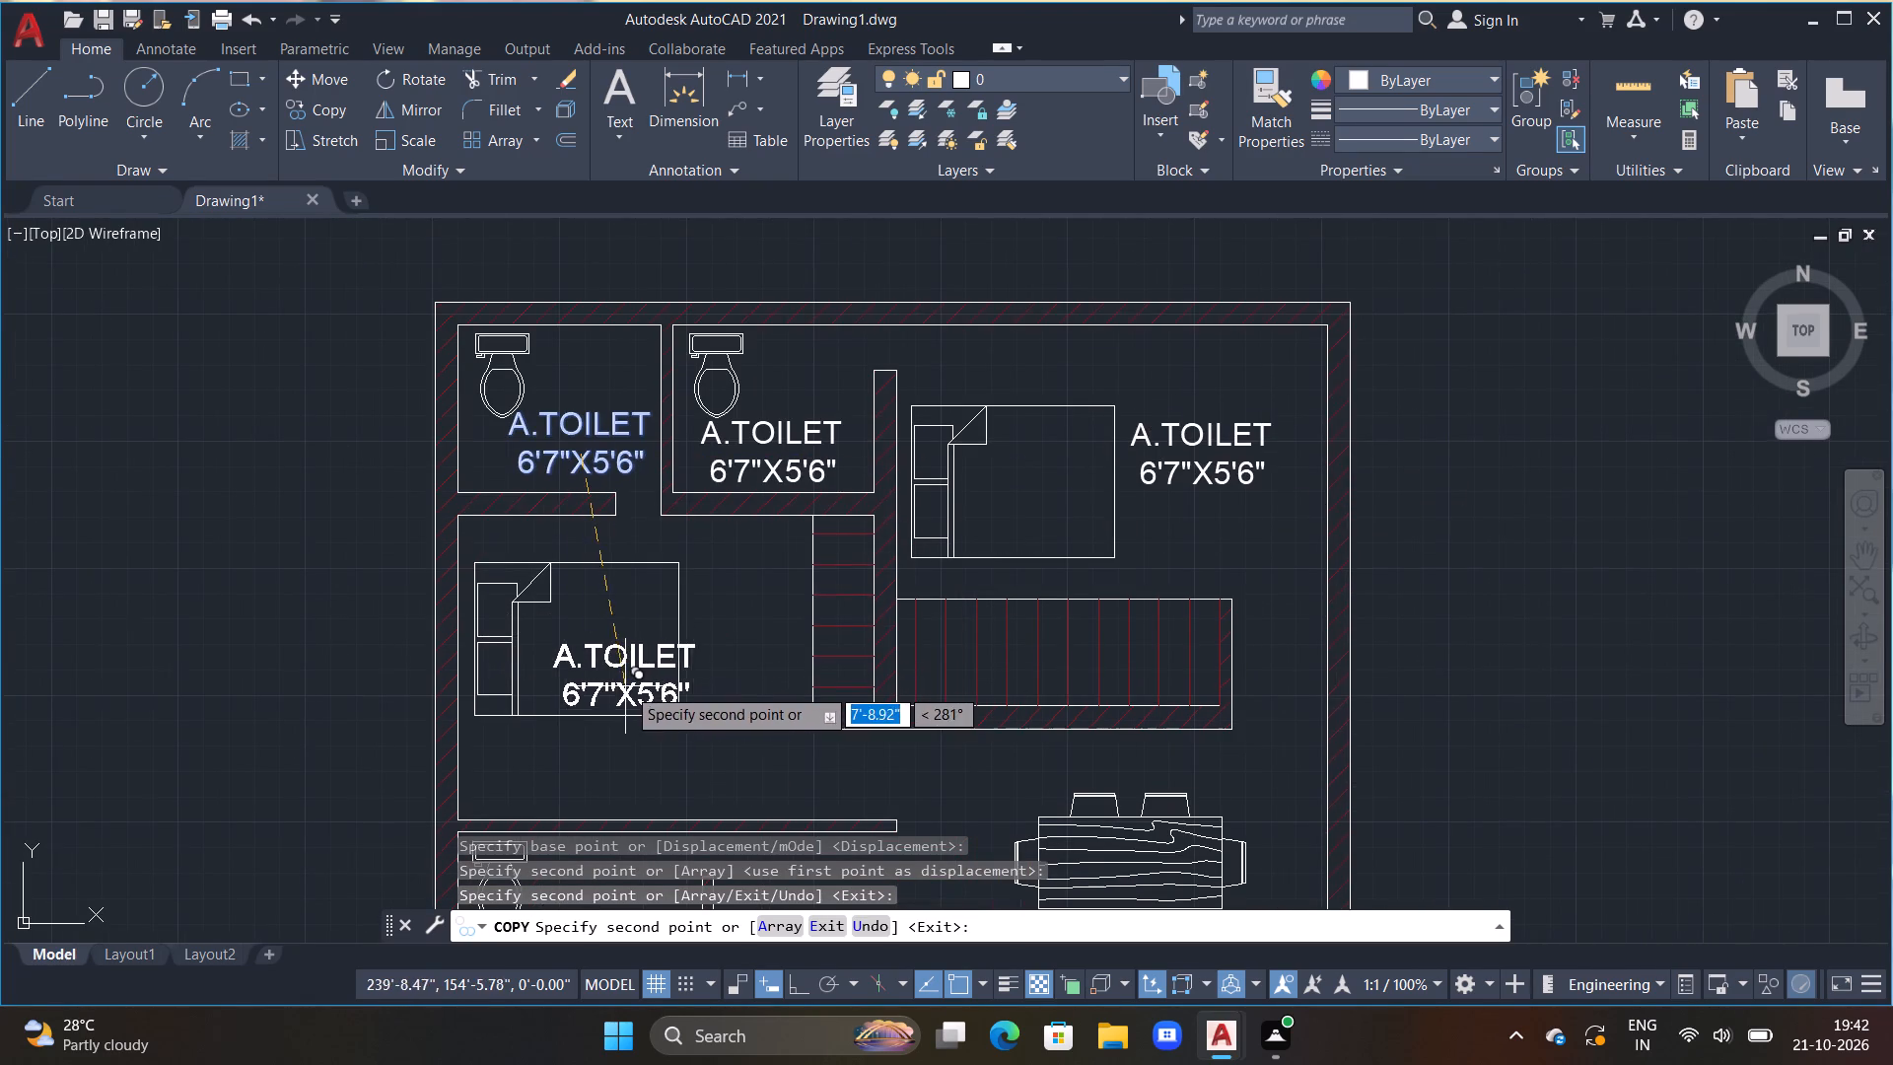
middle_click_drag(629, 683, 637, 617)
scroll(696, 705, "up", 1)
left_click(696, 703)
scroll(711, 706, "down", 2)
middle_click_drag(742, 711, 749, 706)
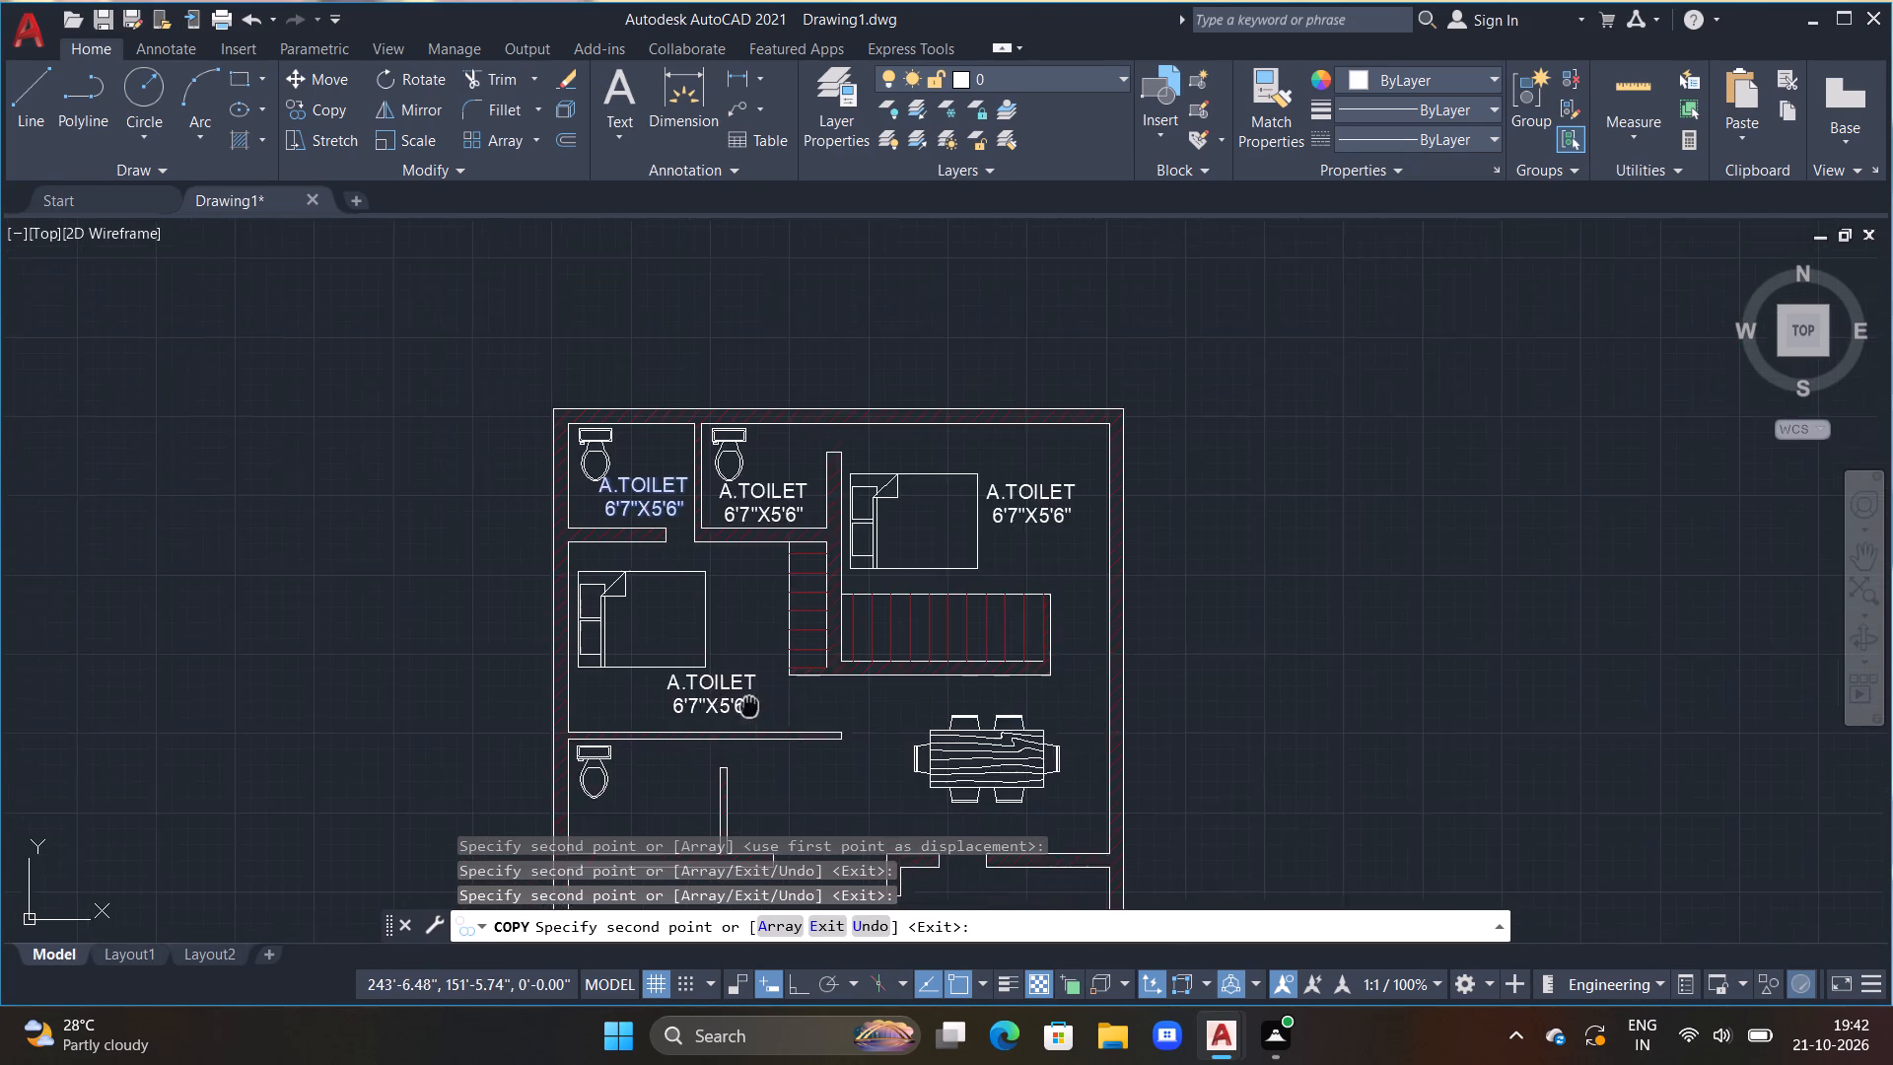
middle_click_drag(749, 706, 646, 585)
scroll(887, 682, "up", 1)
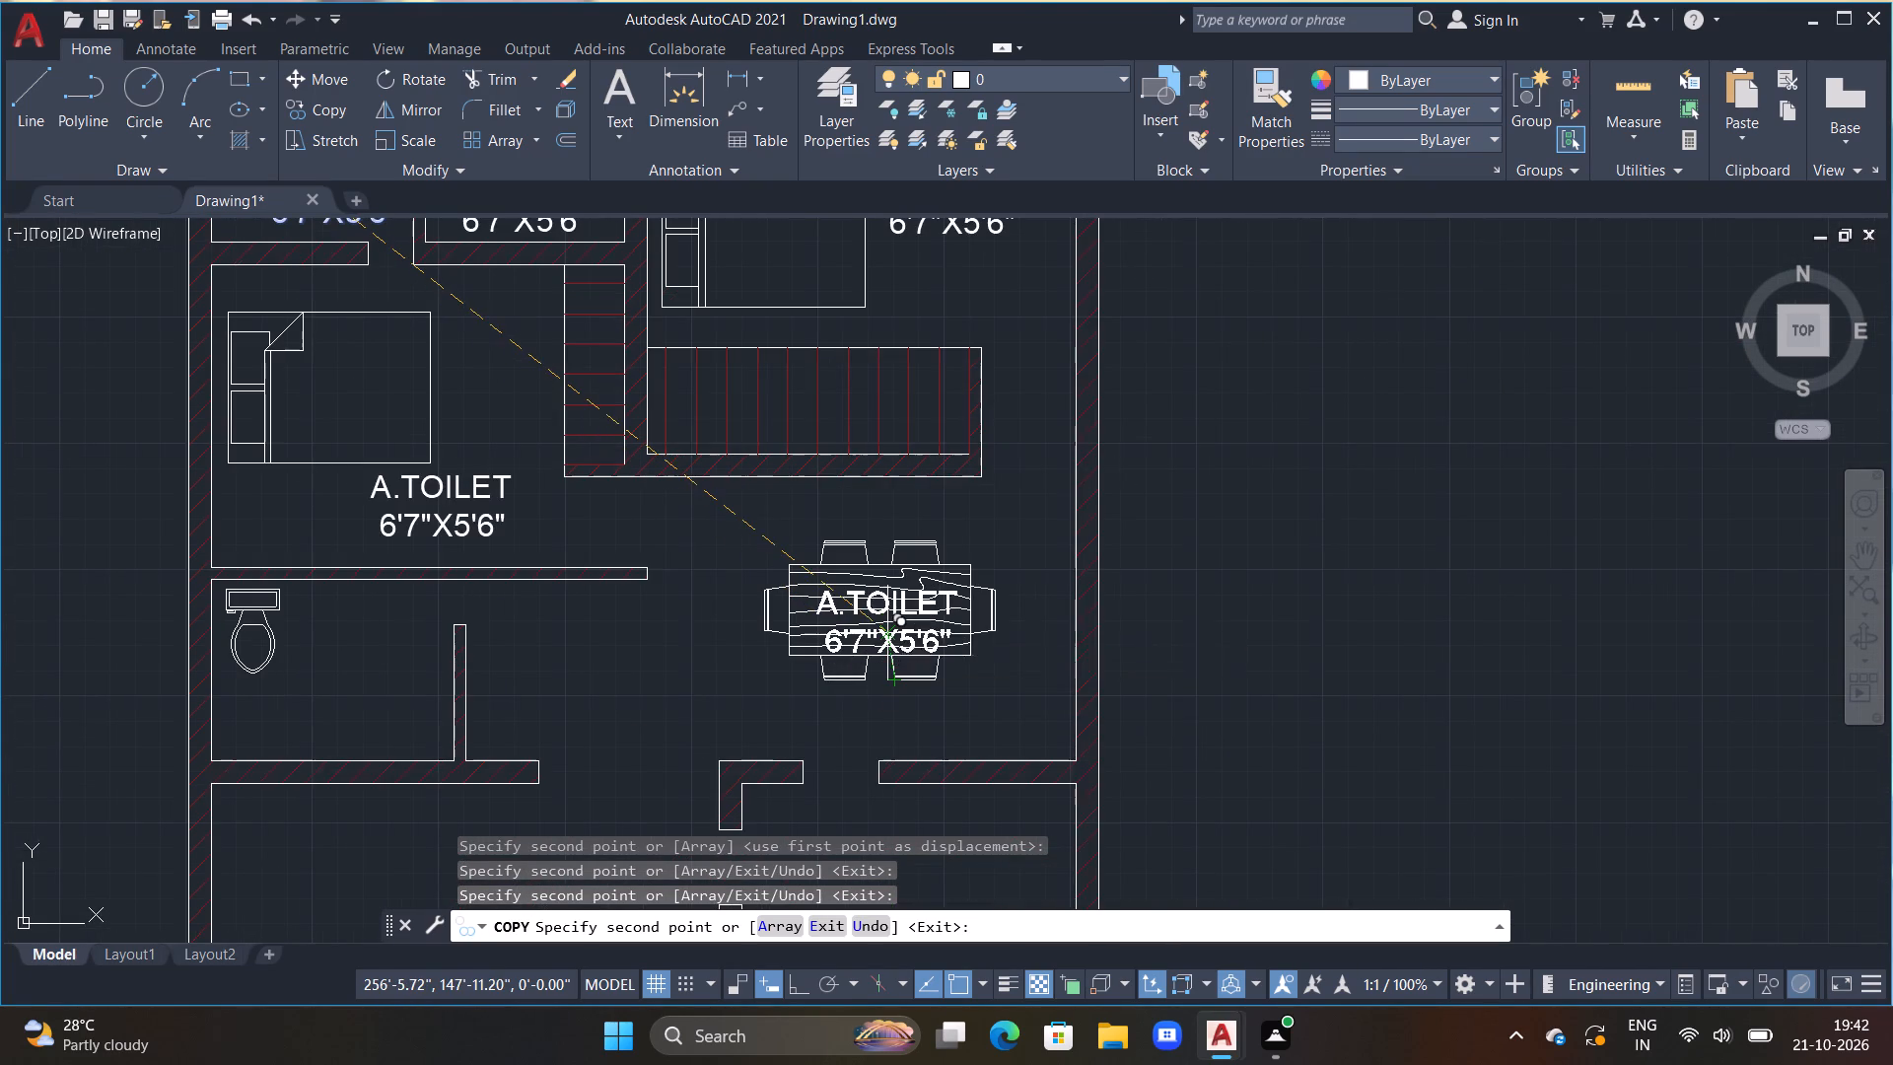
left_click(886, 623)
Copy the toilet label into the toilet south of the west bedroom, beside its WC.
scroll(648, 707, "down", 1)
middle_click_drag(595, 711, 775, 685)
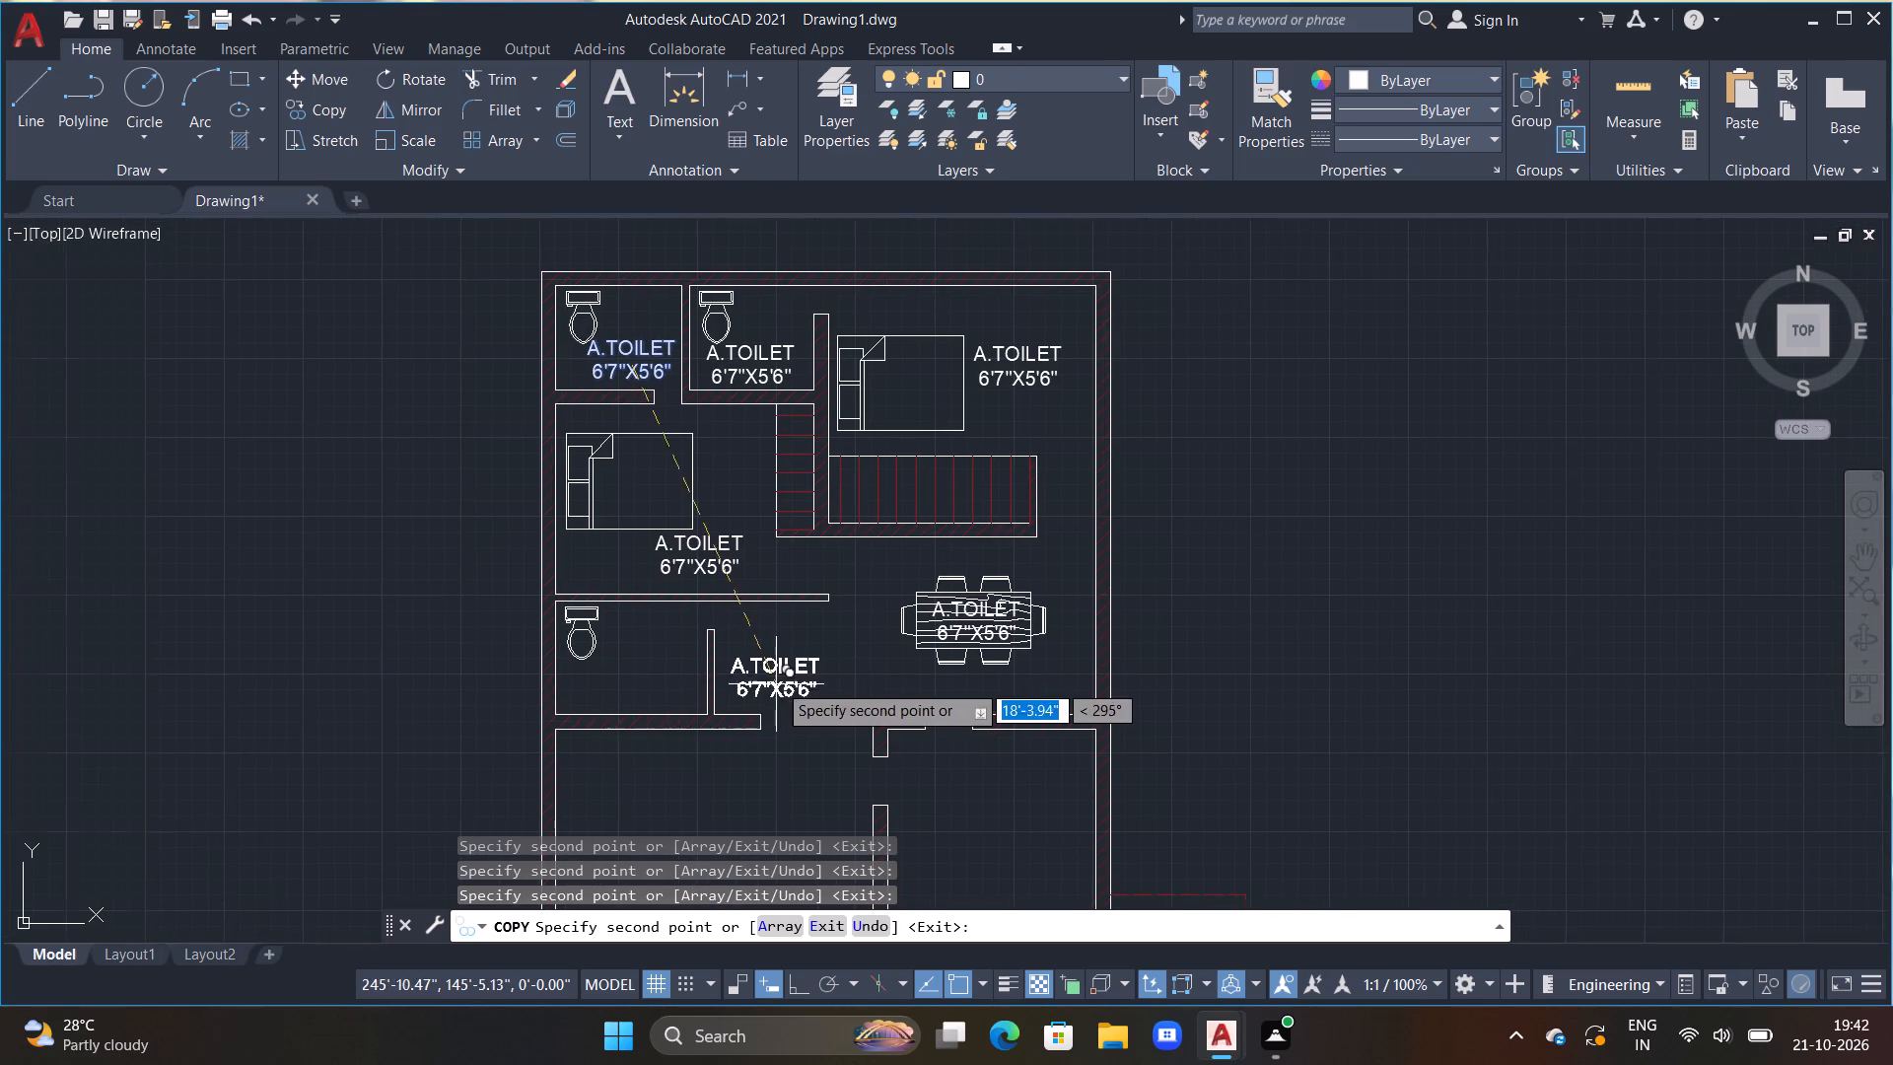
scroll(651, 679, "up", 2)
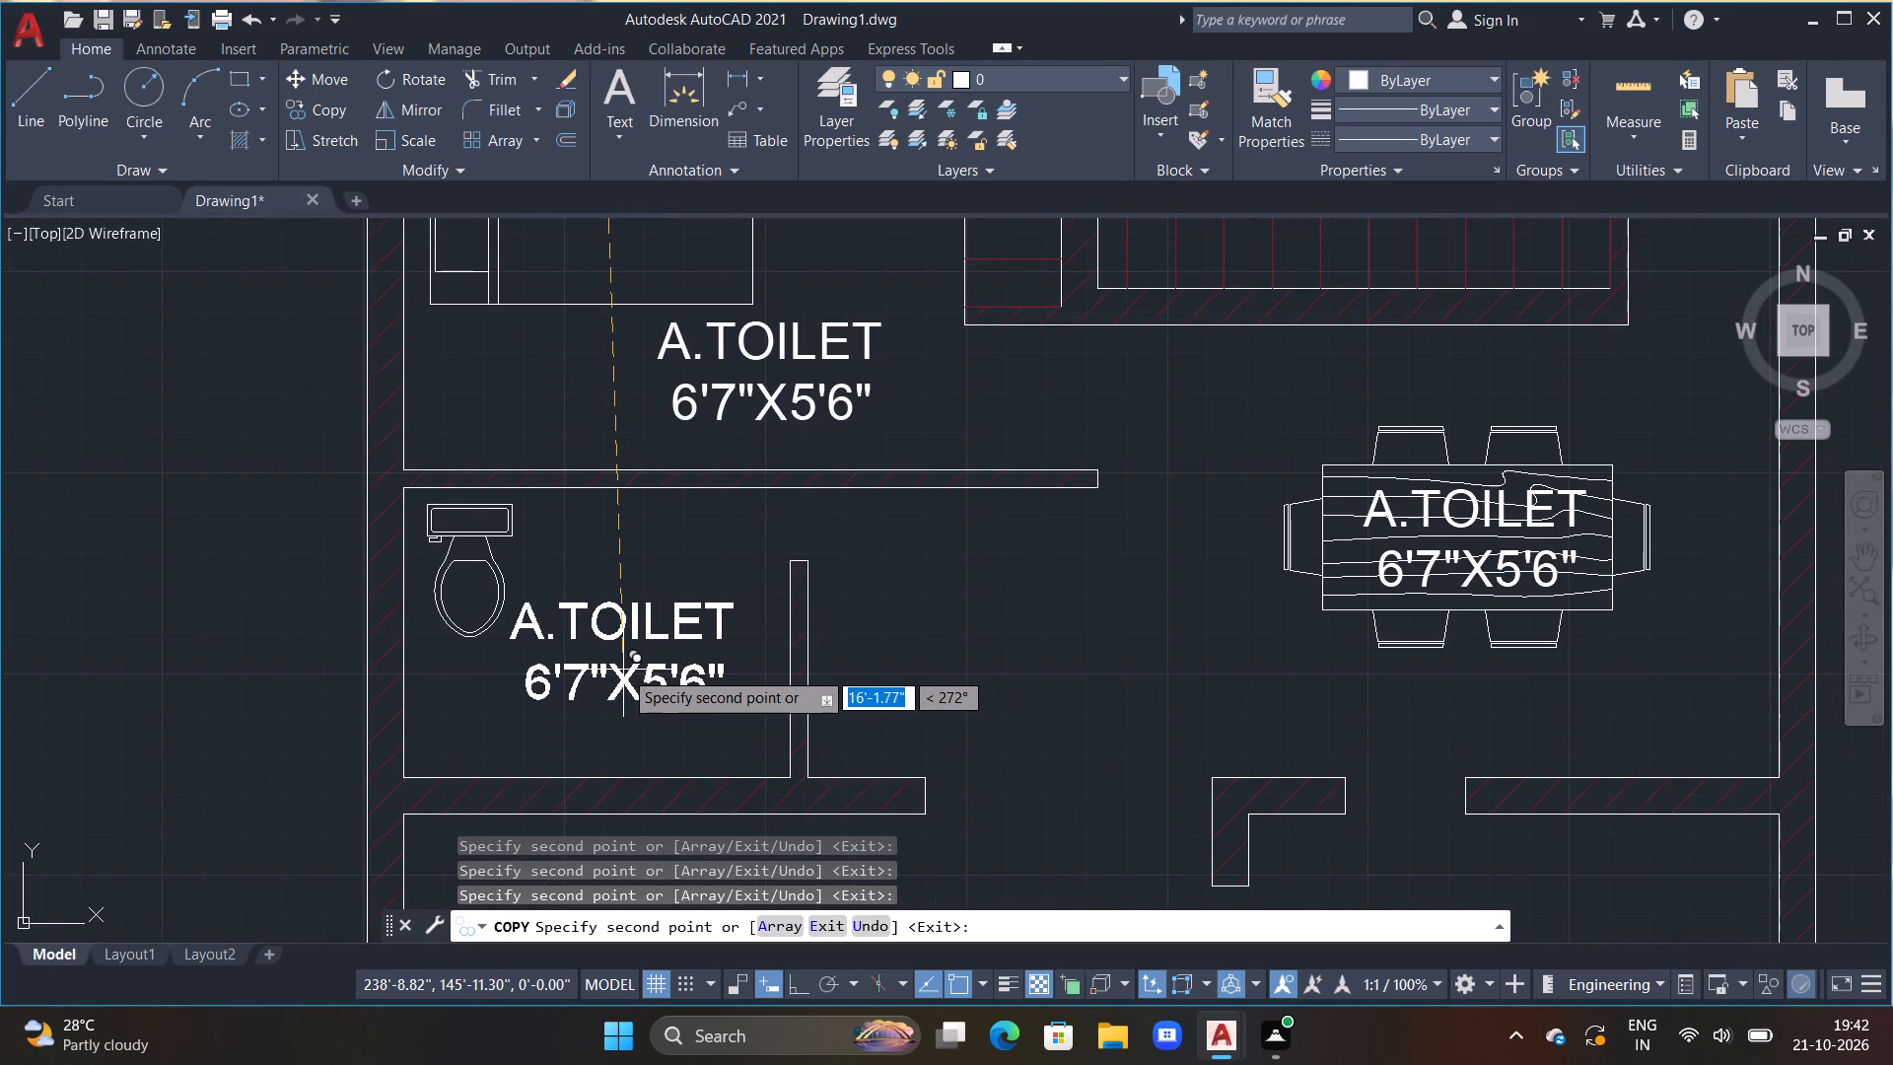
left_click(623, 670)
Copy the toilet label east of the living room's coffee table and into the enclosed room south of the dining area.
middle_click_drag(924, 705, 894, 572)
scroll(890, 573, "down", 1)
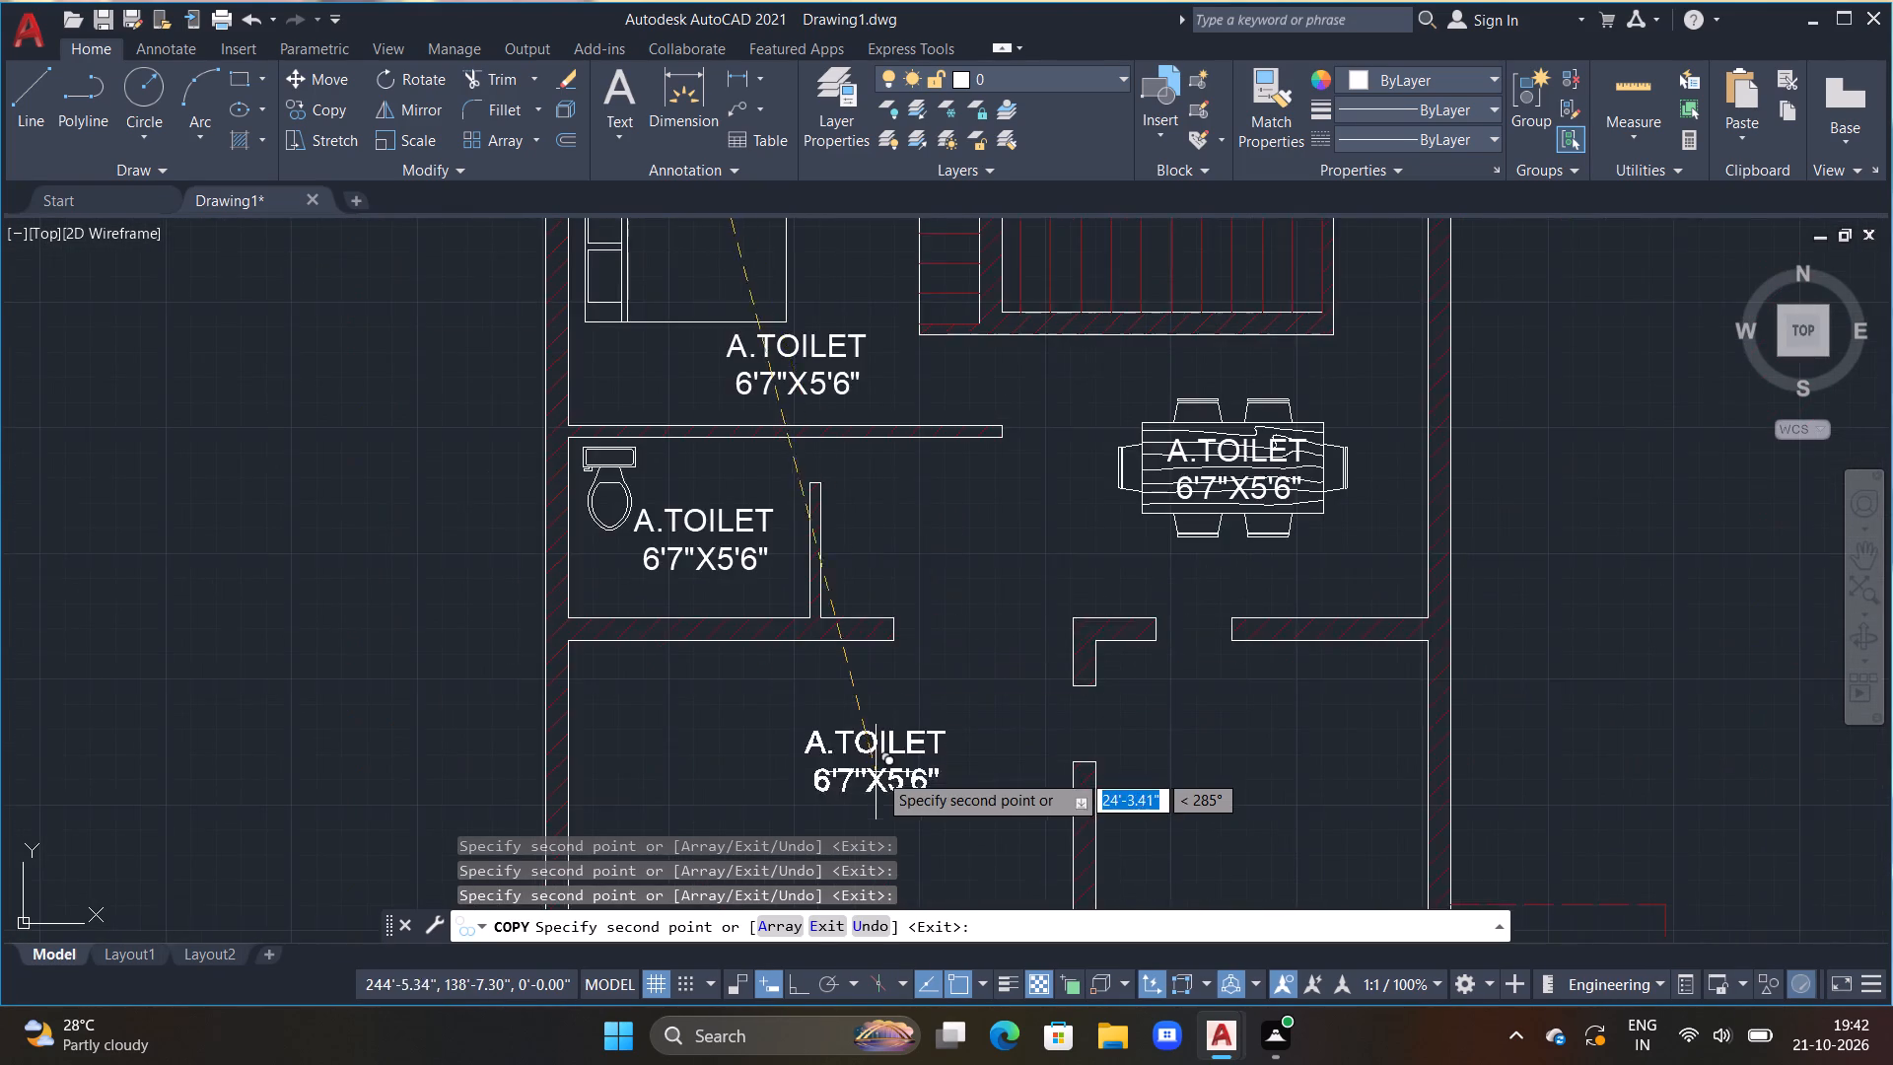
scroll(877, 772, "down", 2)
middle_click_drag(860, 769, 795, 606)
scroll(853, 782, "up", 1)
middle_click_drag(768, 613, 703, 467)
scroll(836, 676, "up", 1)
double_click(829, 623)
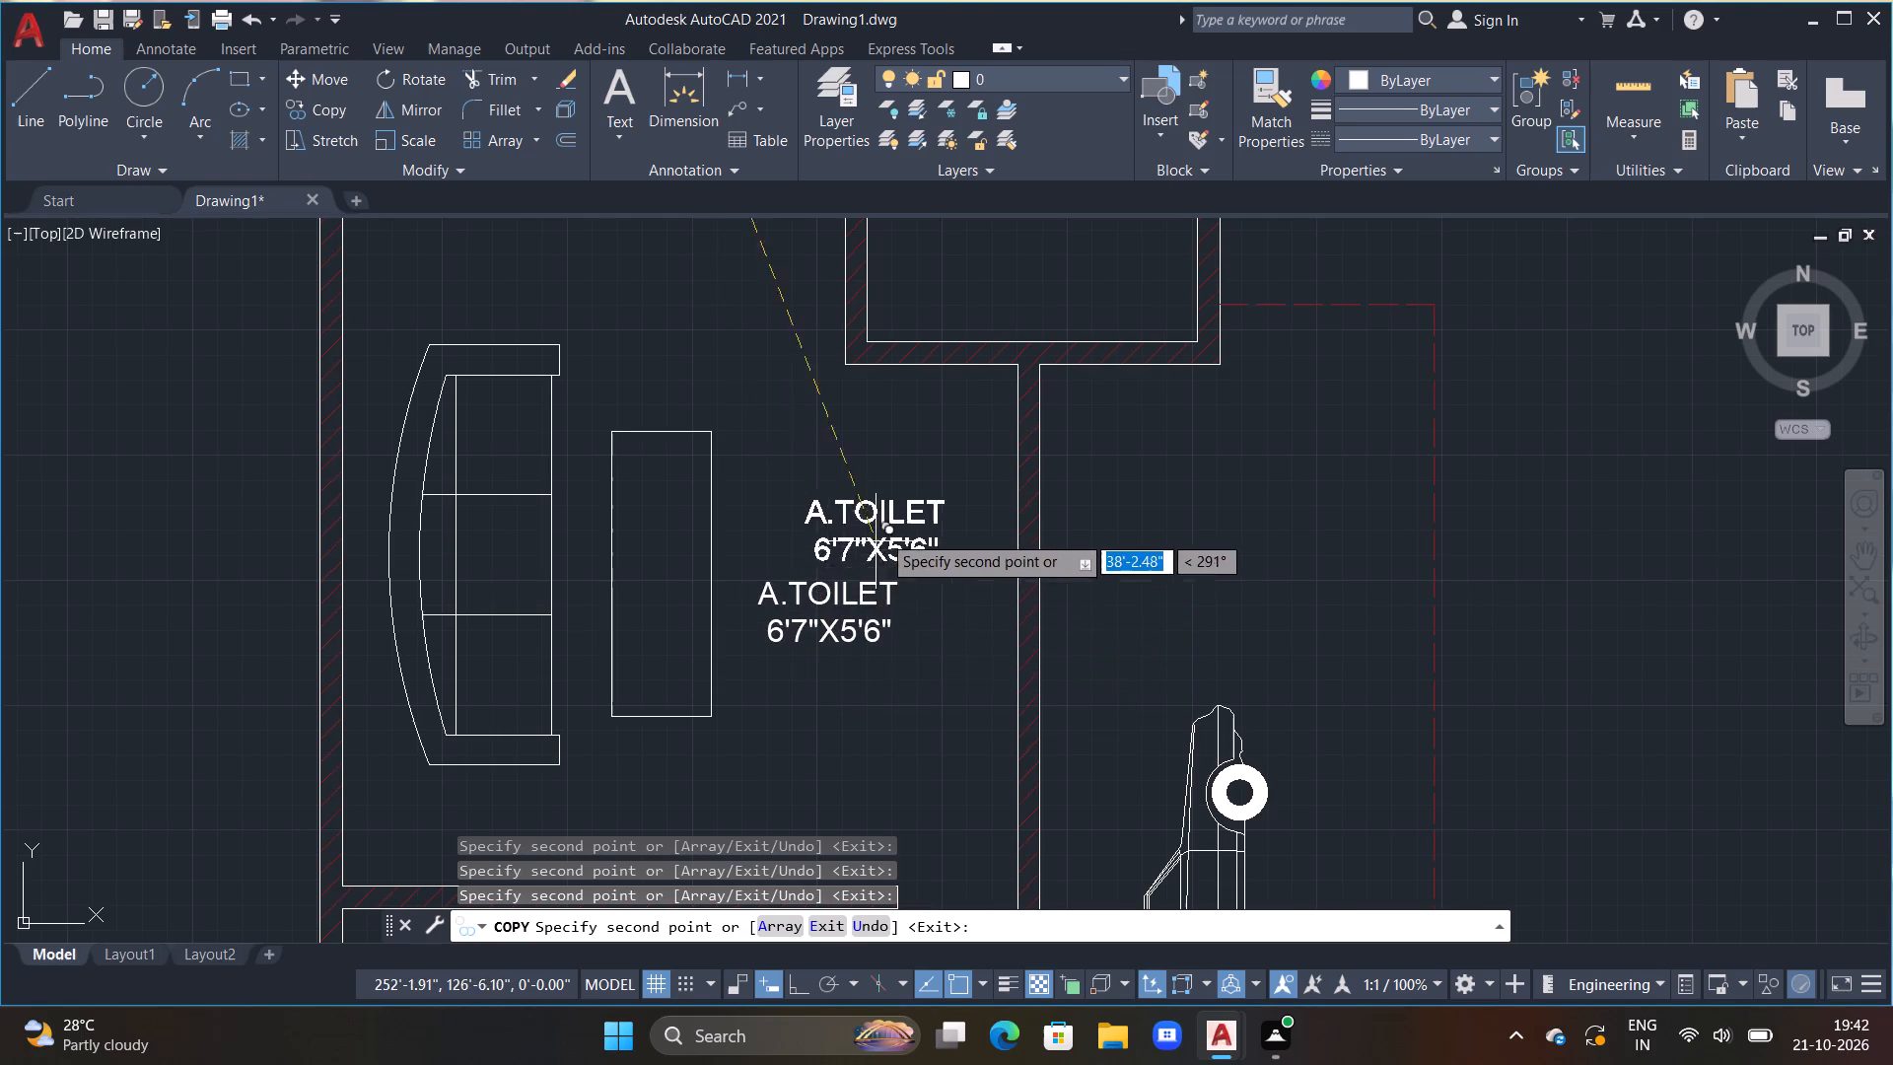
middle_click_drag(883, 533, 866, 833)
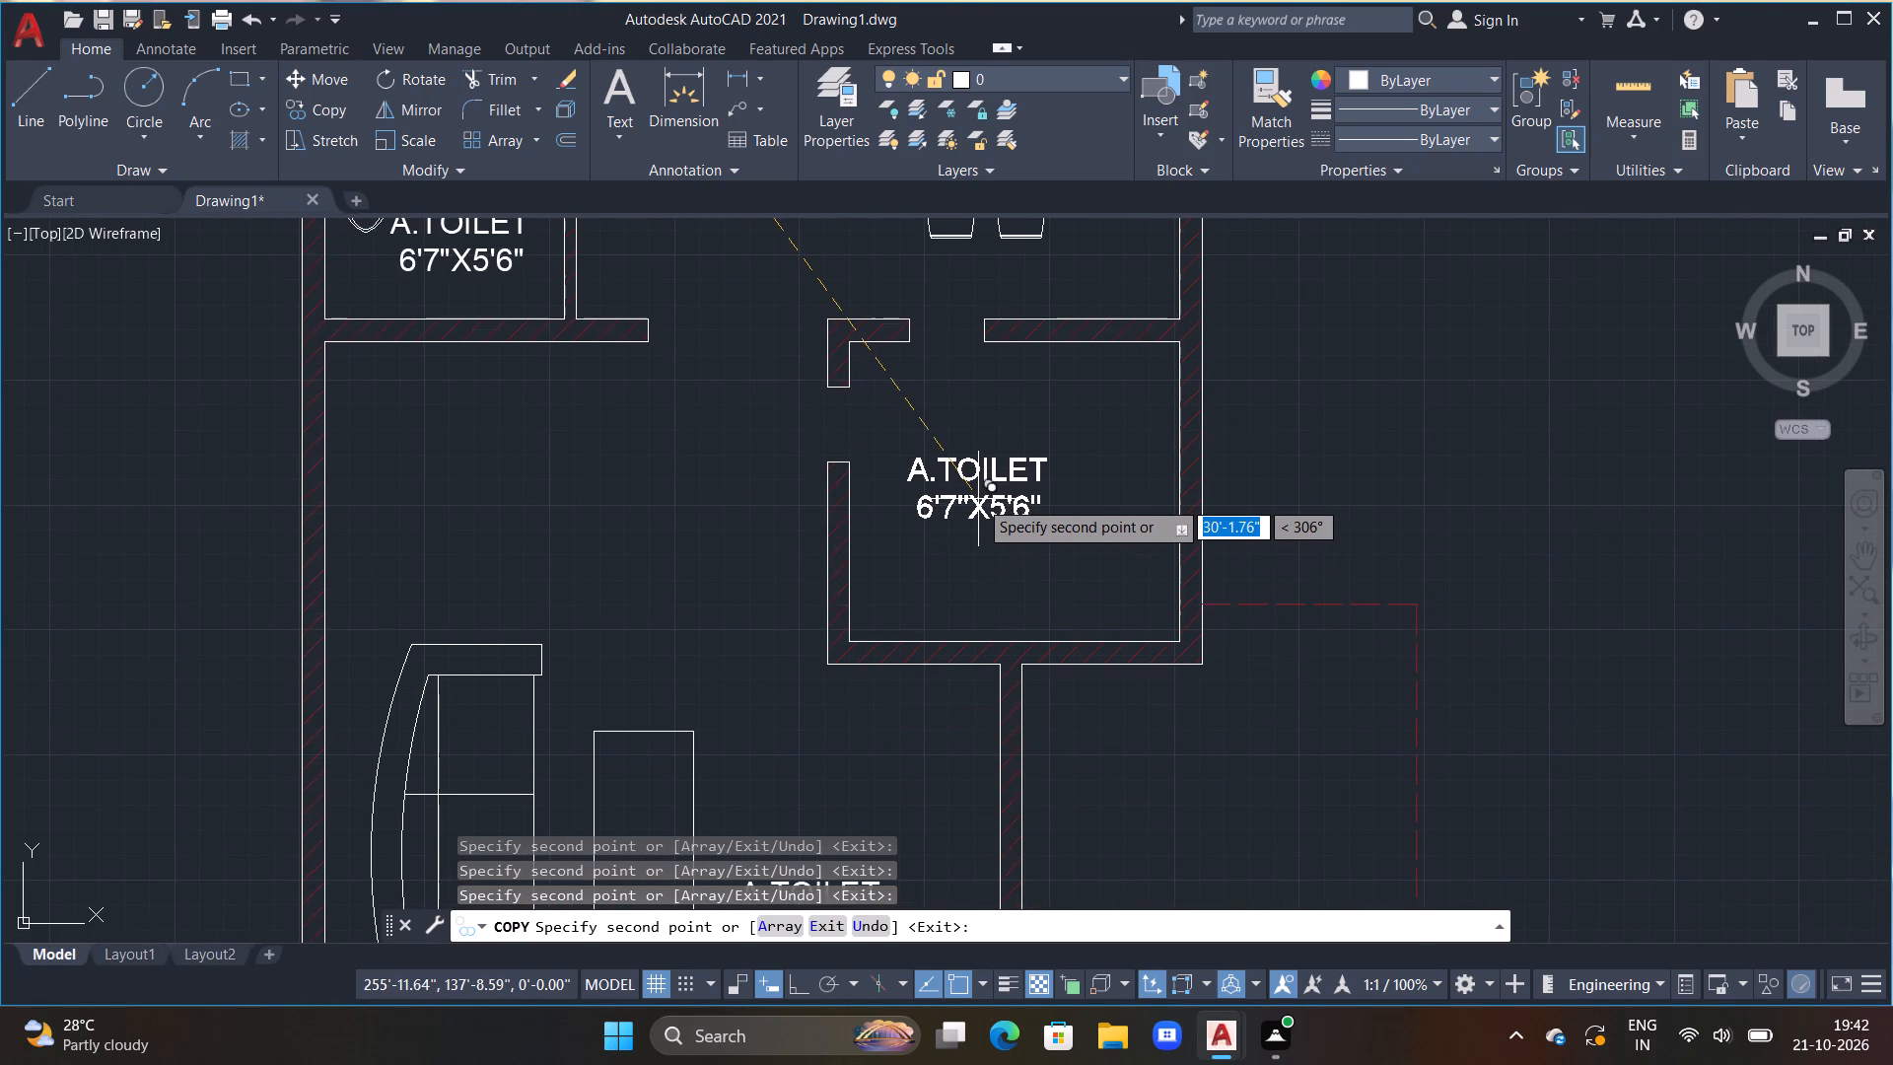
left_click(977, 478)
Copy the toilet label to the east end of the south staircase and into the passage north of the entrance steps.
scroll(982, 559, "down", 2)
middle_click_drag(971, 701, 942, 504)
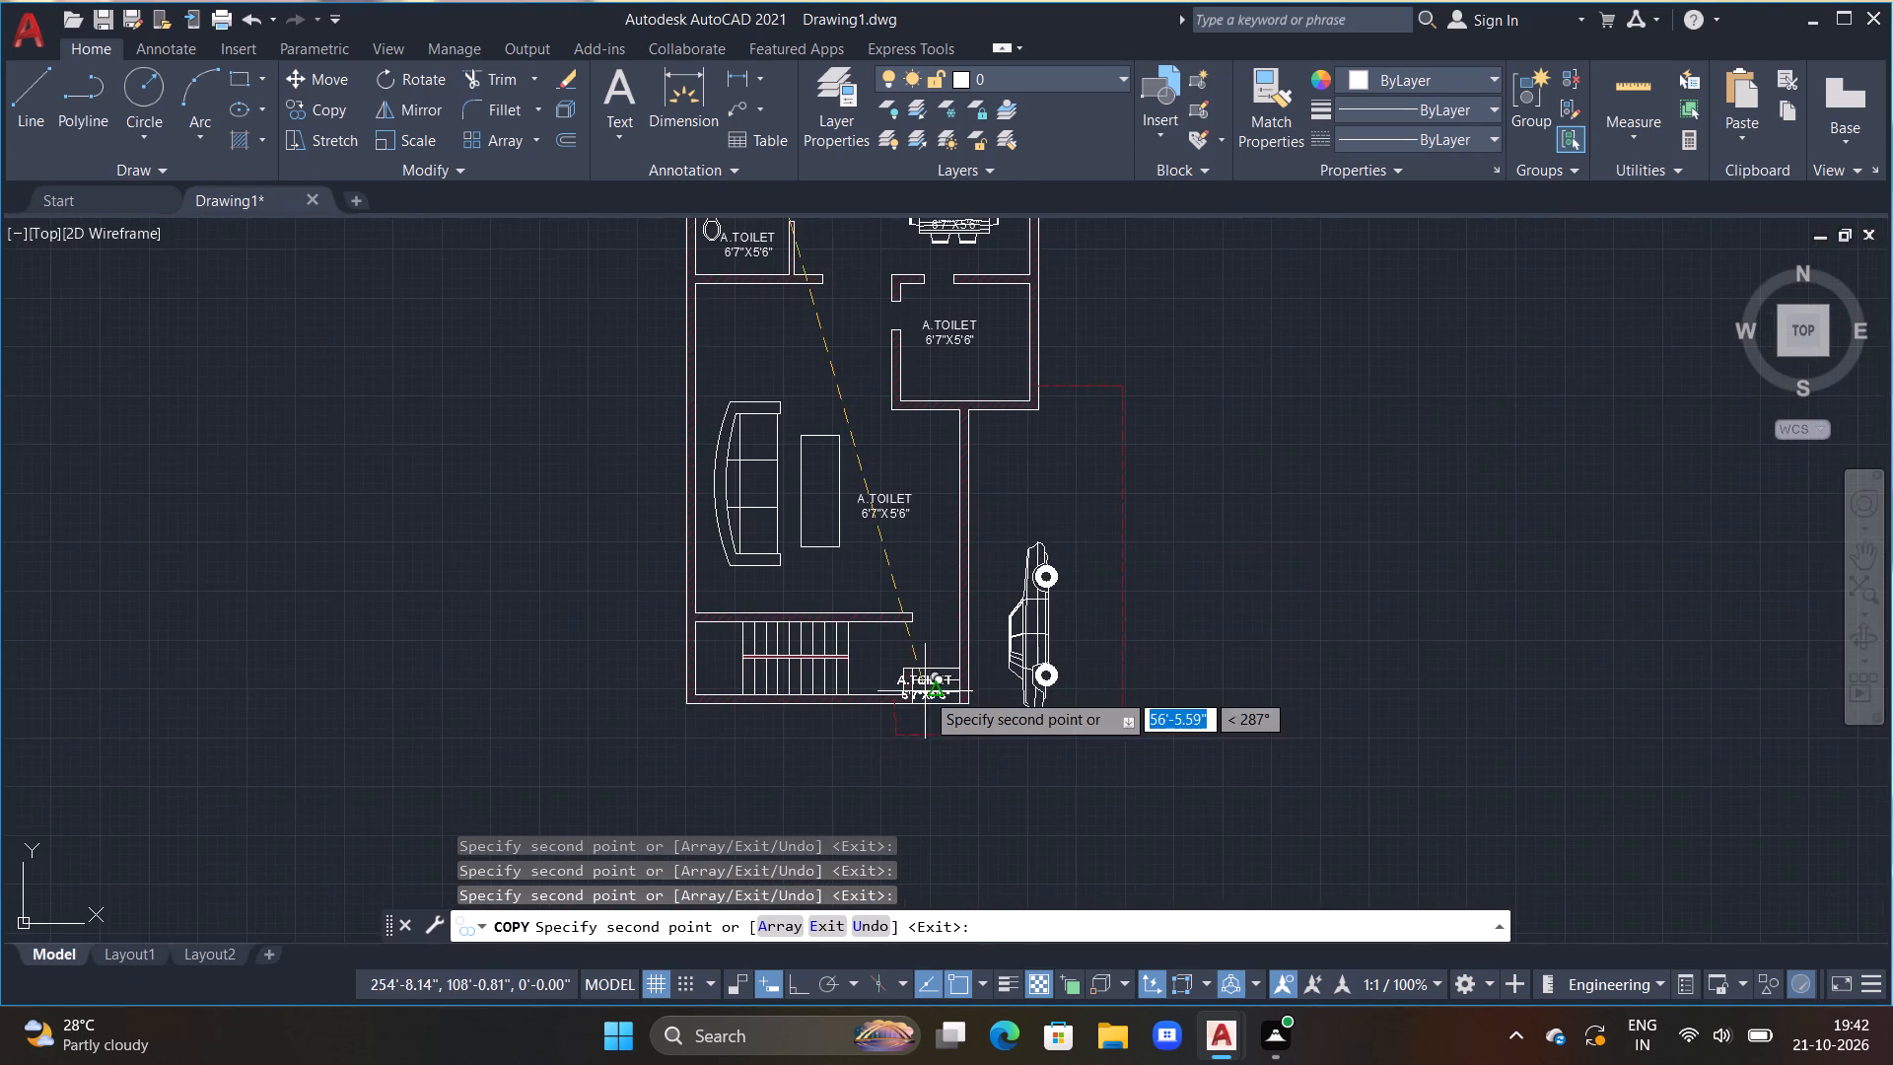
scroll(910, 643, "up", 3)
left_click(809, 752)
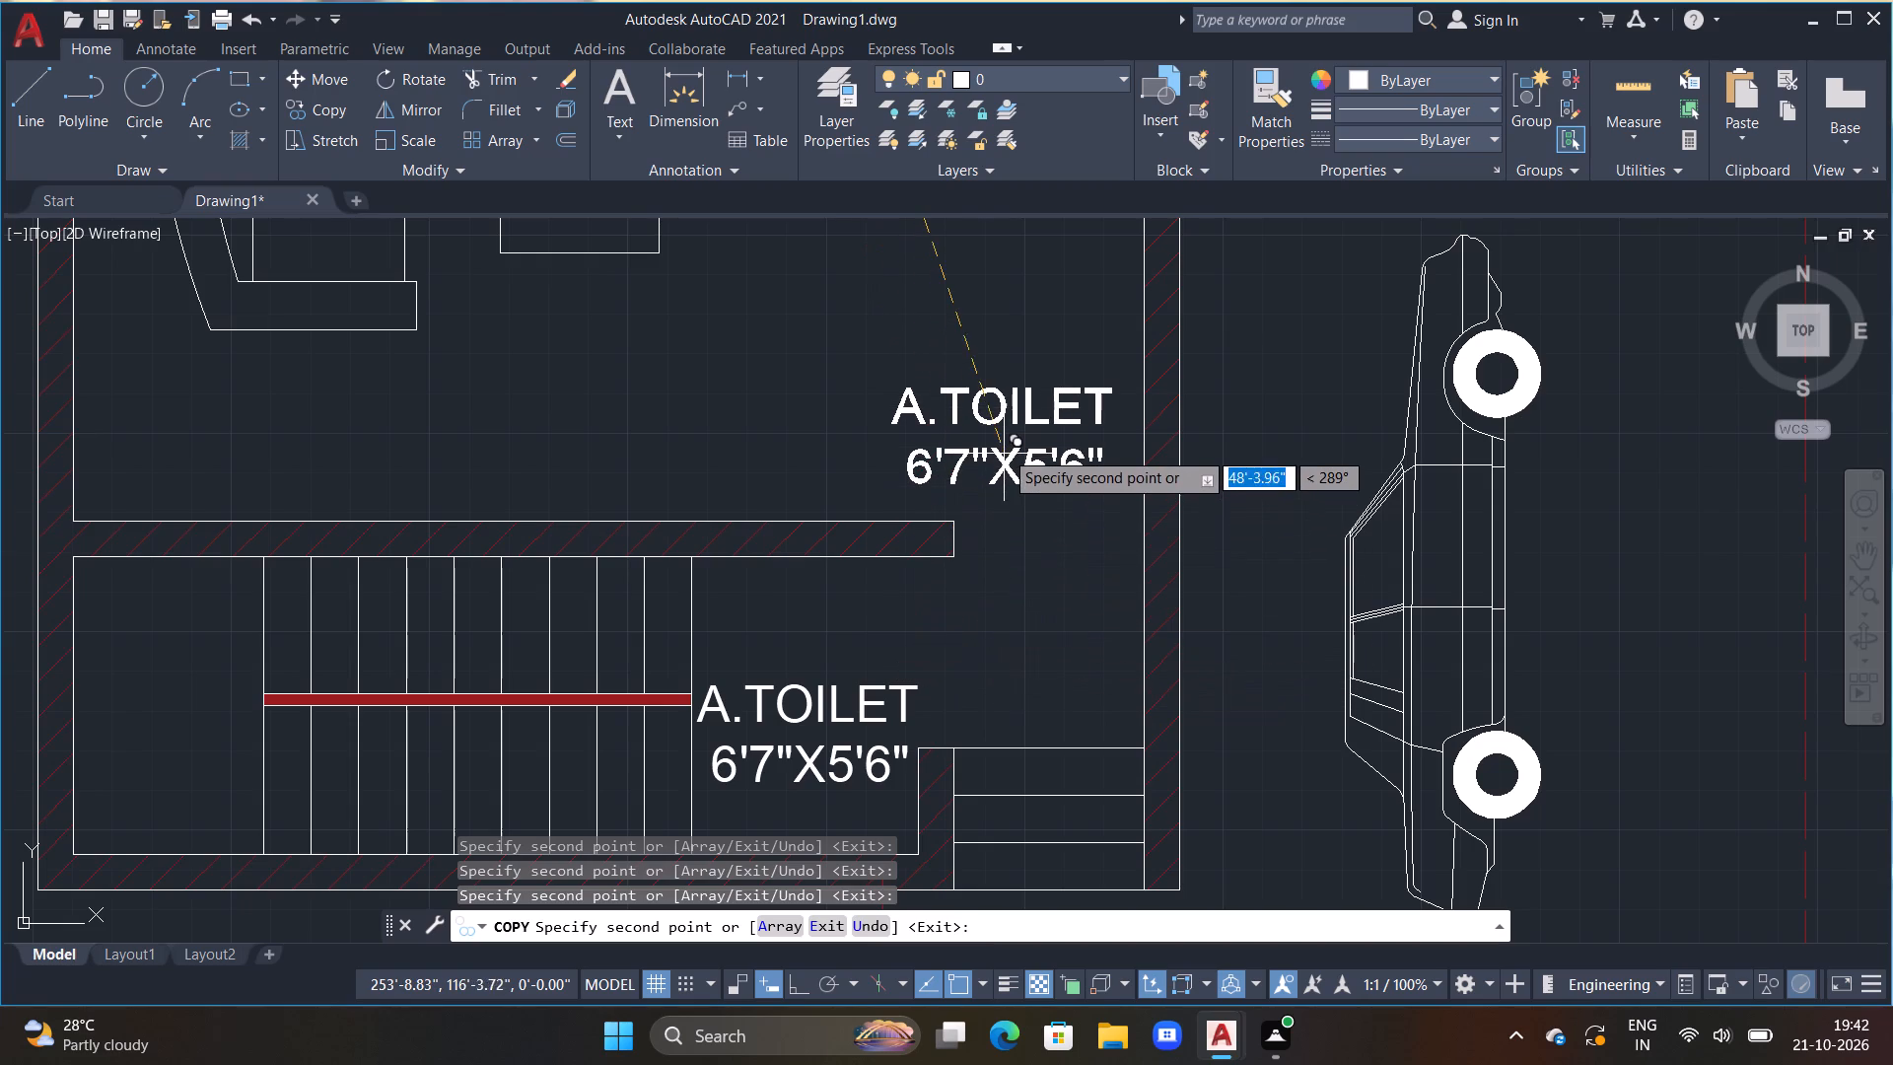
left_click(1004, 438)
Copy the toilet label into the dashed parking area north of the car and end the copying.
scroll(1008, 447, "down", 2)
scroll(1485, 426, "down", 2)
middle_click_drag(1400, 348, 1287, 425)
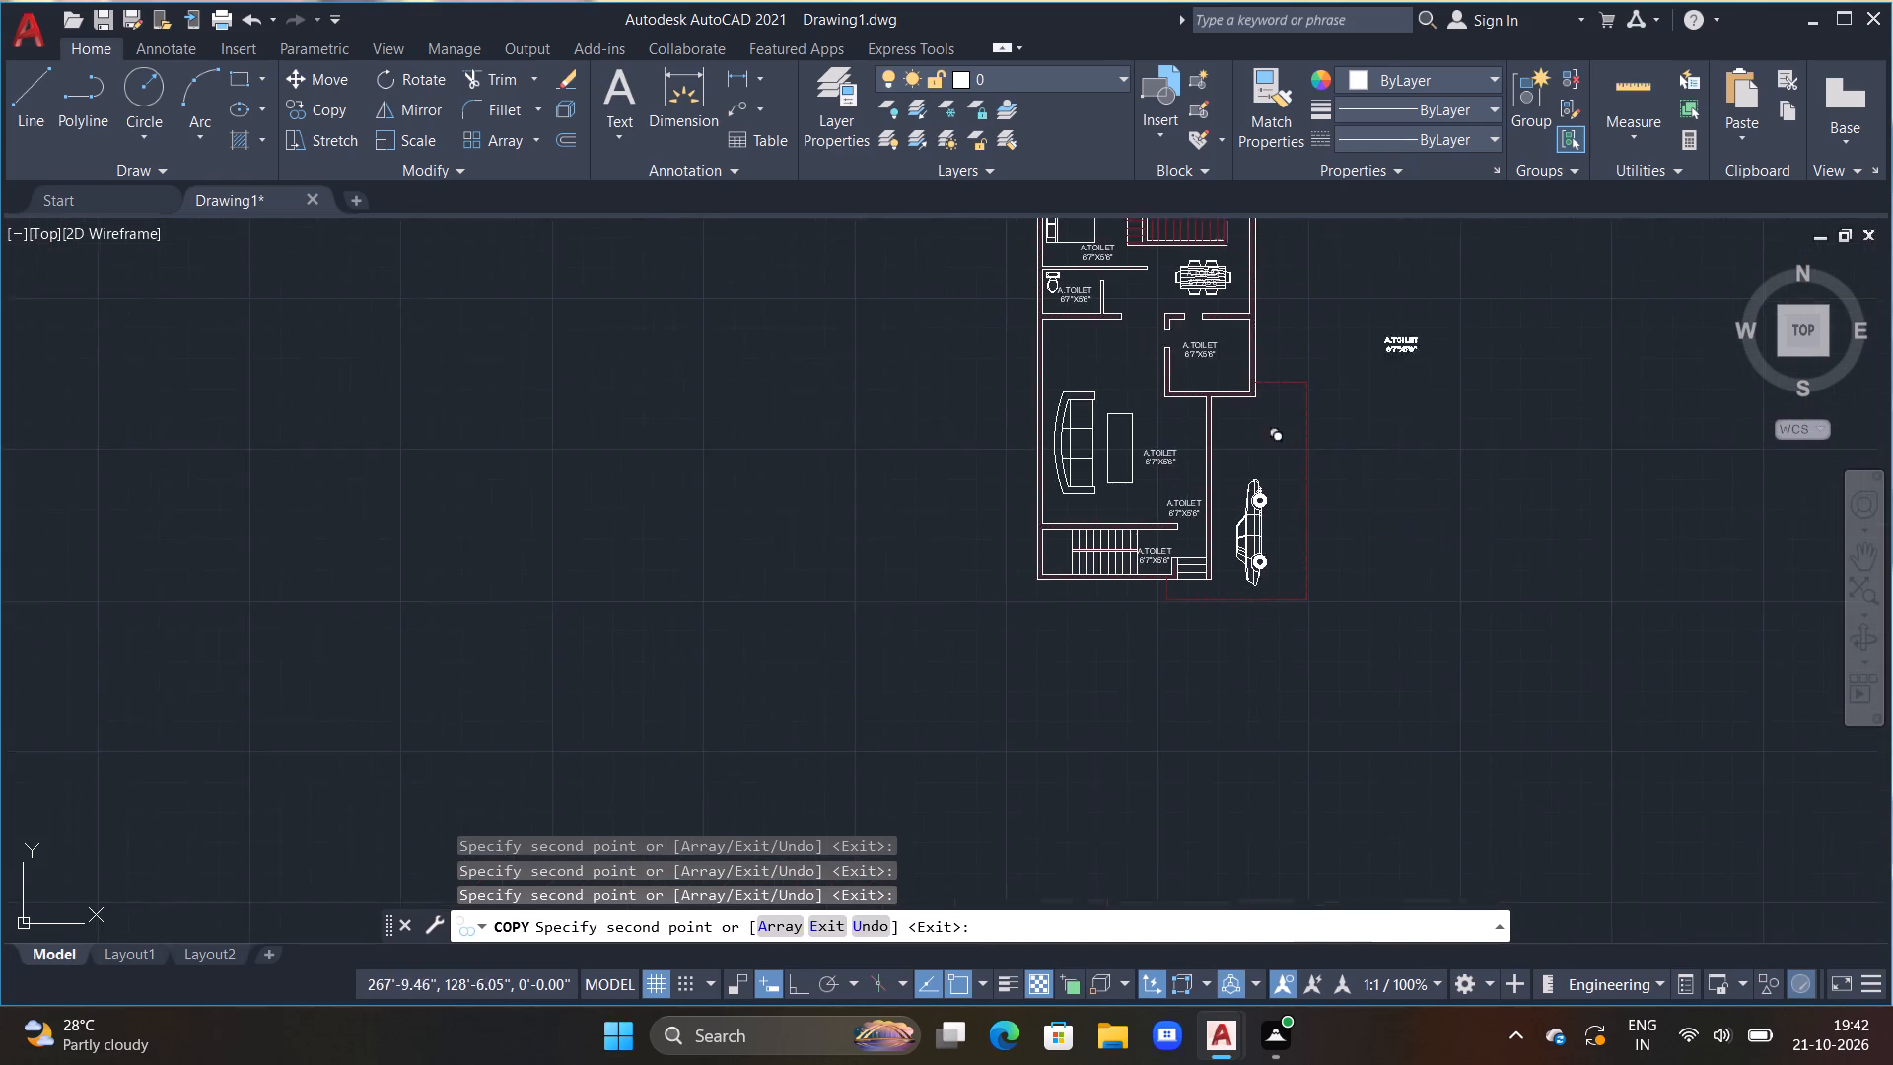
scroll(1286, 424, "up", 2)
left_click(1210, 450)
key("Escape")
key("Escape")
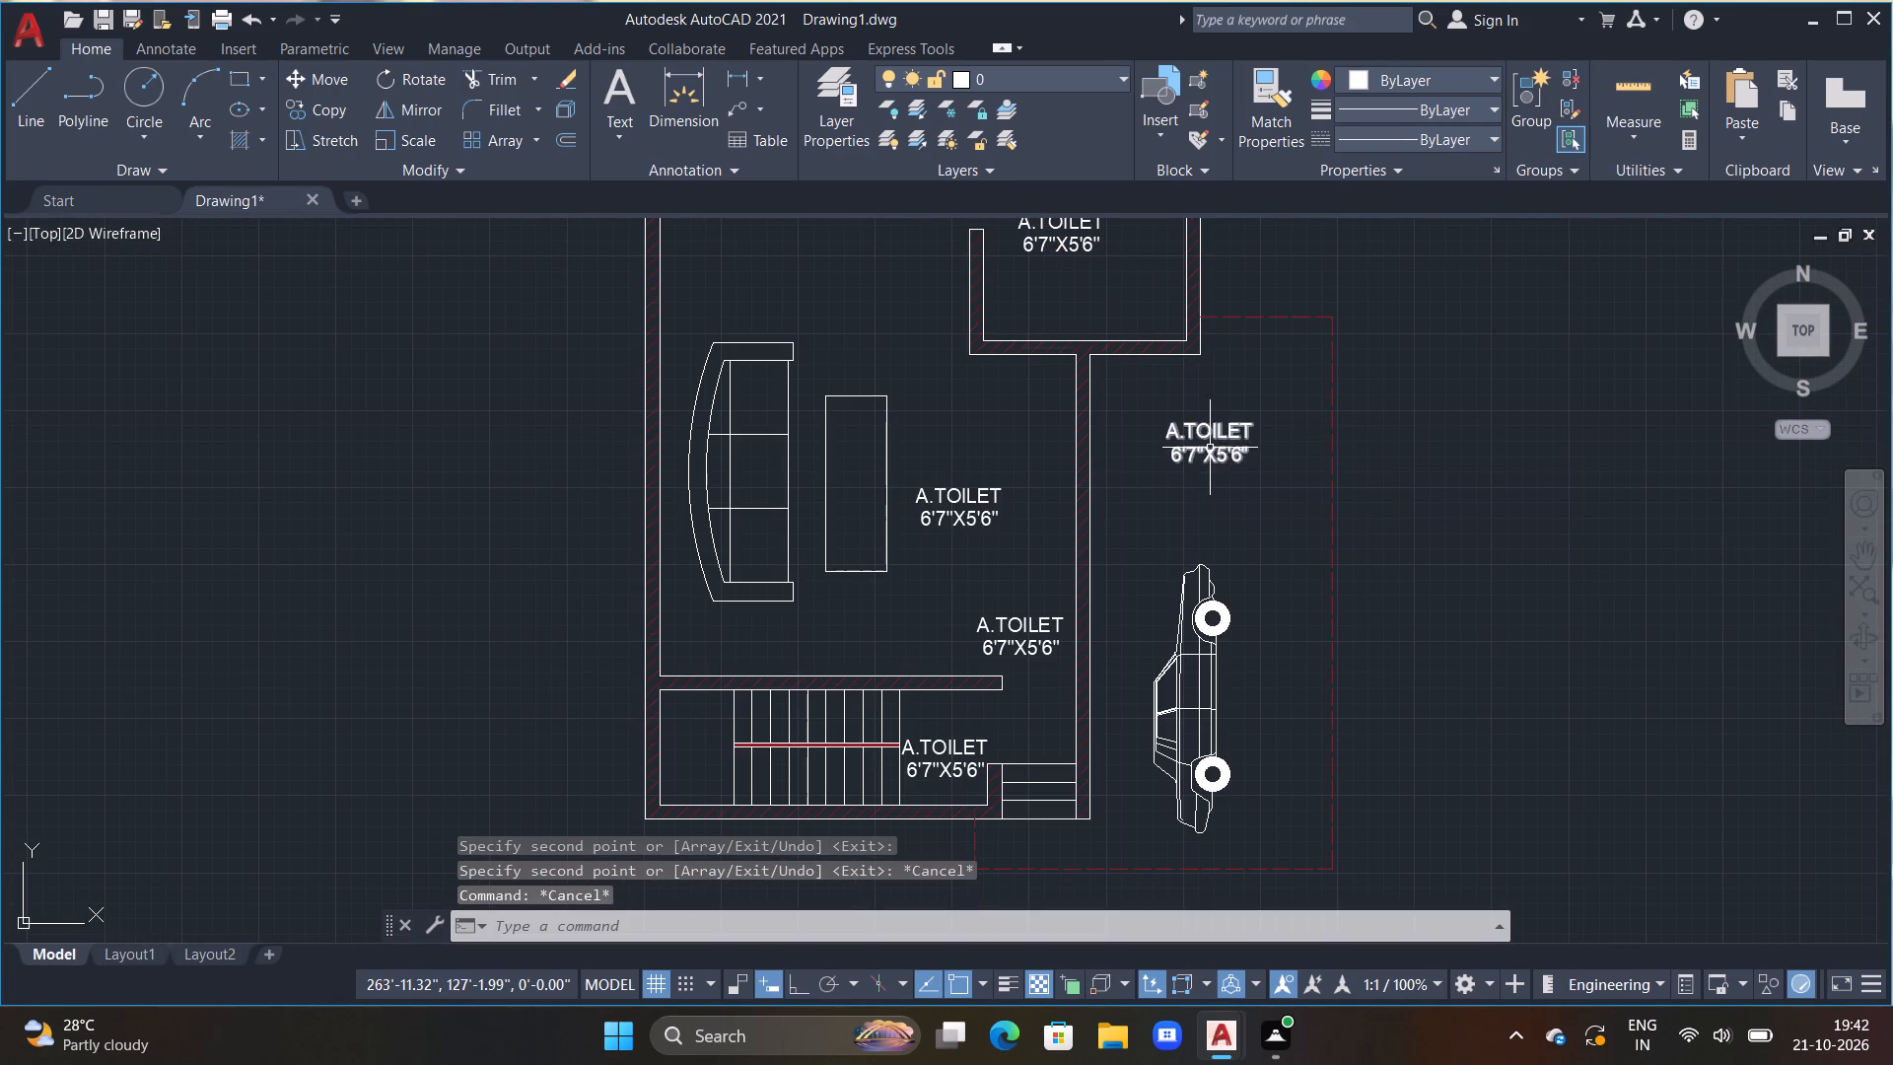
key("Escape")
Replace the text of the label north of the car with PORTICO and 8'9"X16'0" on a second, indented line.
double_click(1207, 453)
scroll(1207, 453, "up", 4)
left_click_drag(1523, 454, 849, 416)
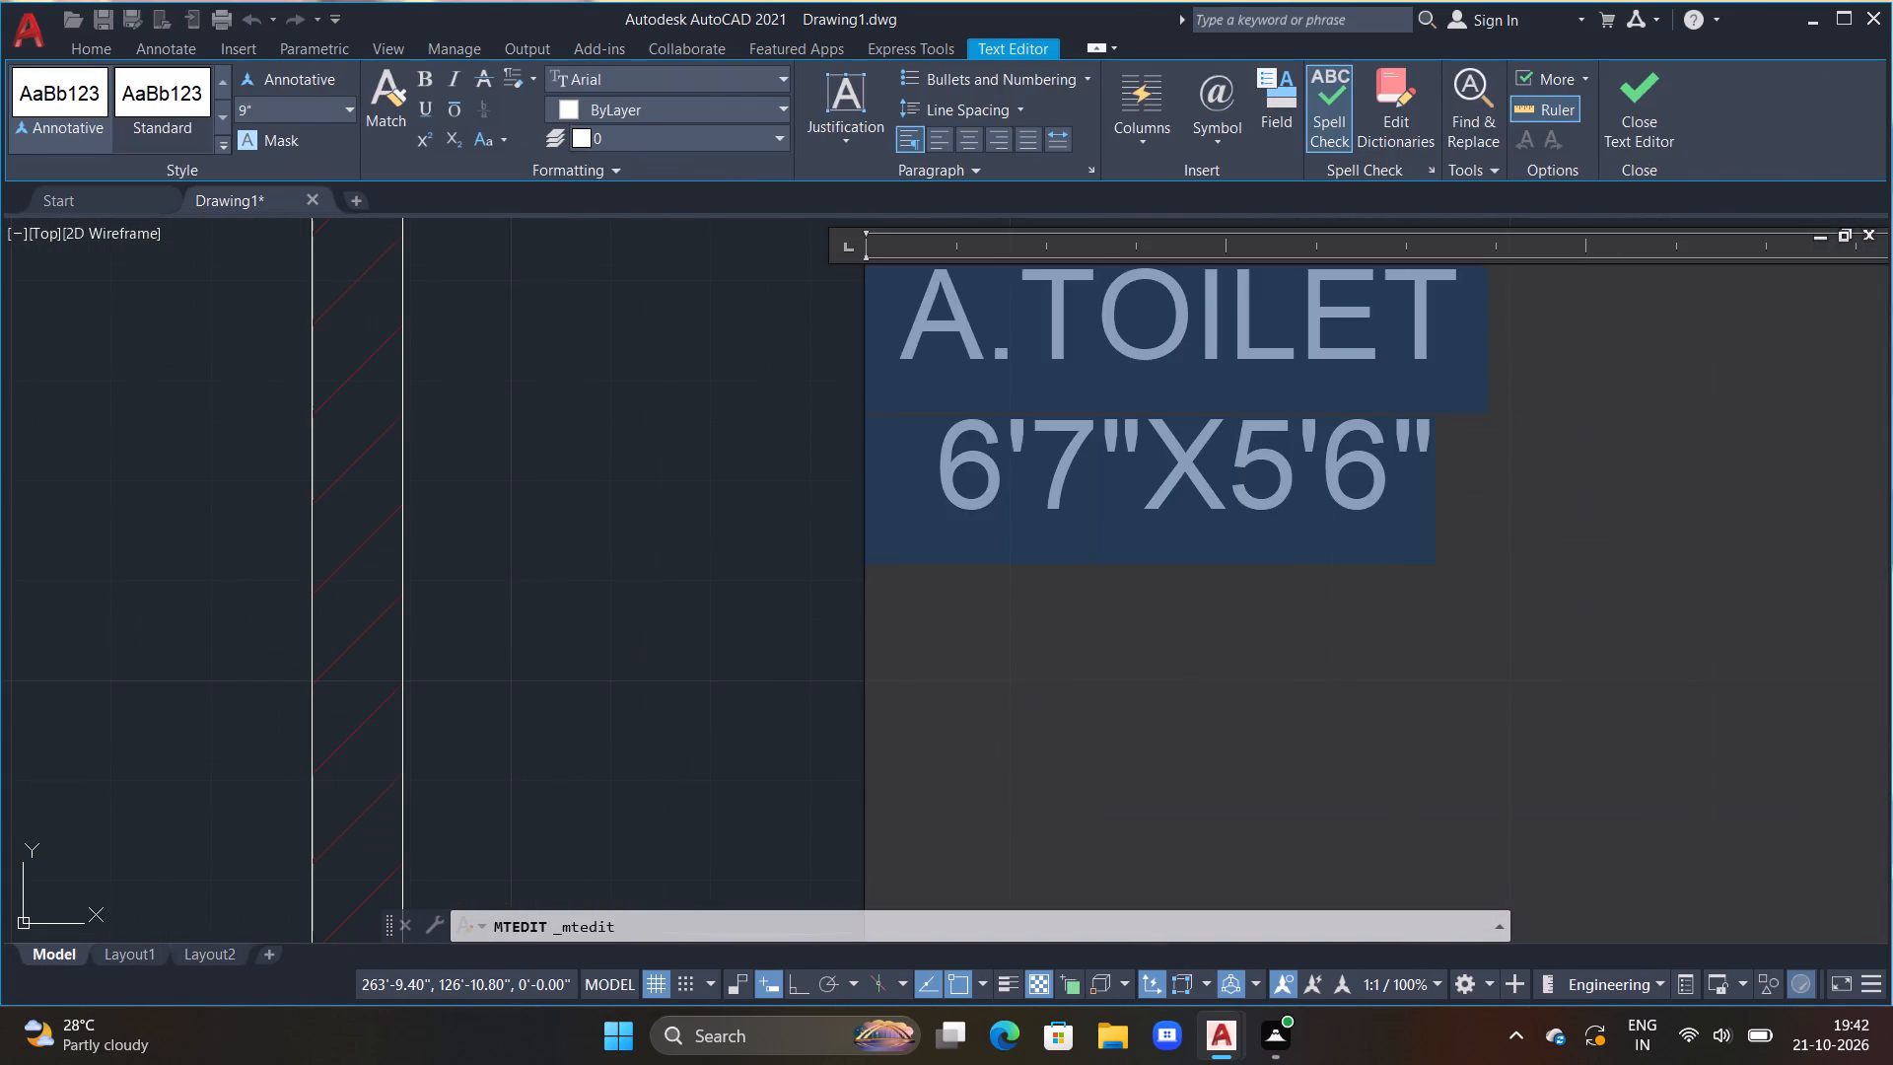
left_click_drag(849, 416, 770, 332)
key("BackSpace")
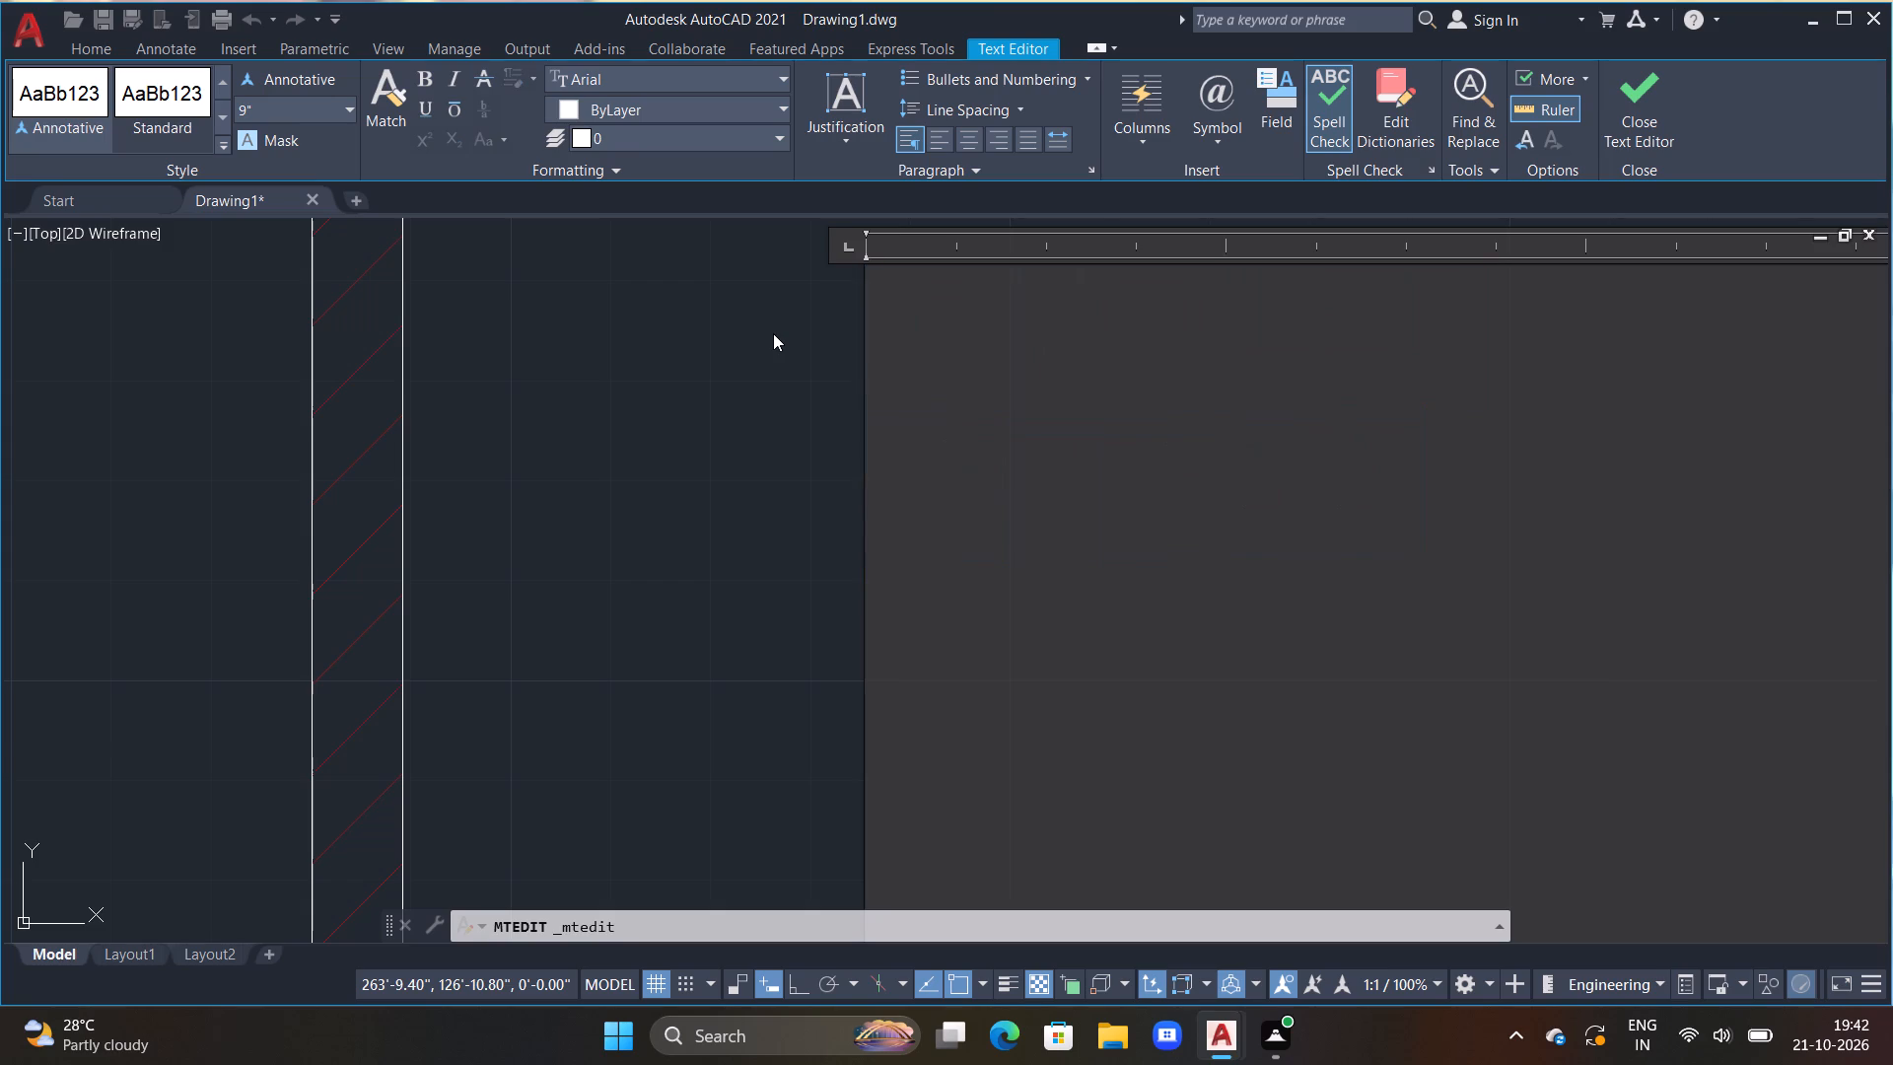
key("space")
type("PORTICO")
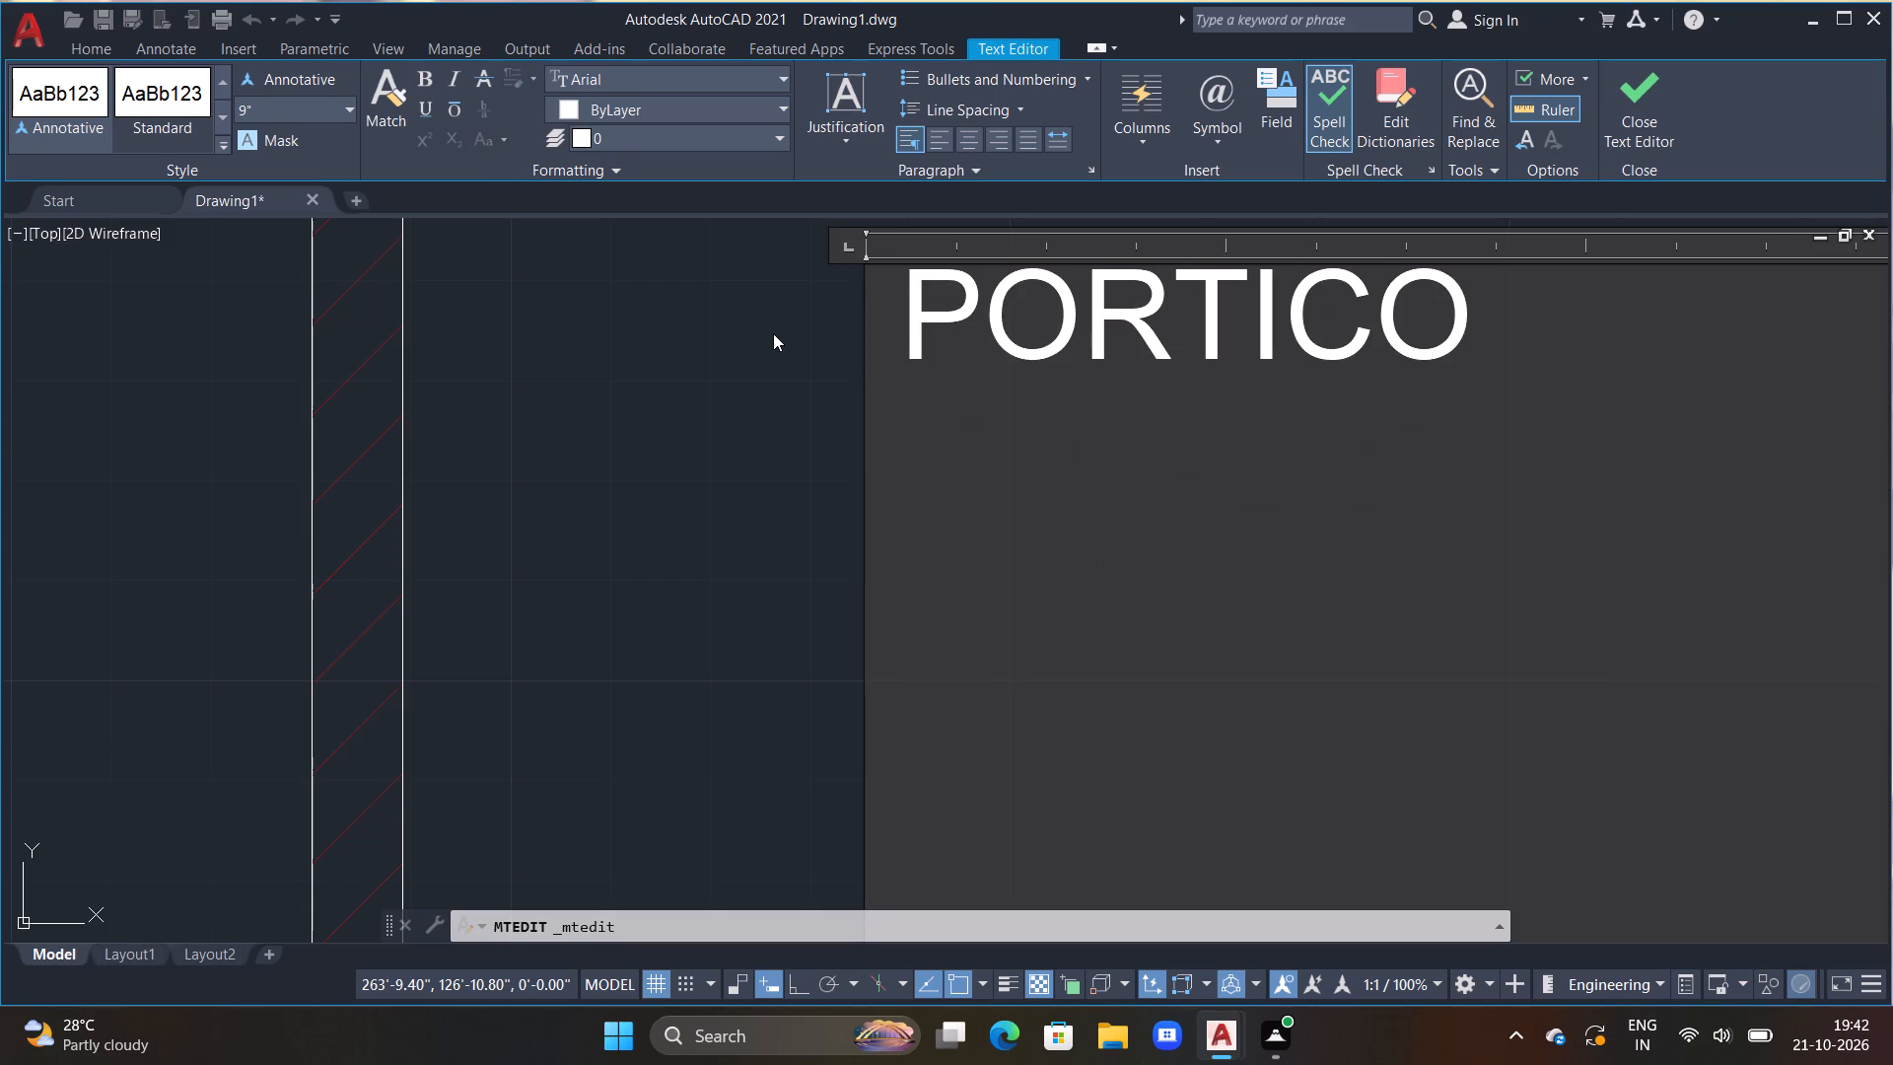
key("Return")
key("space")
key("space")
type("8'9\"X")
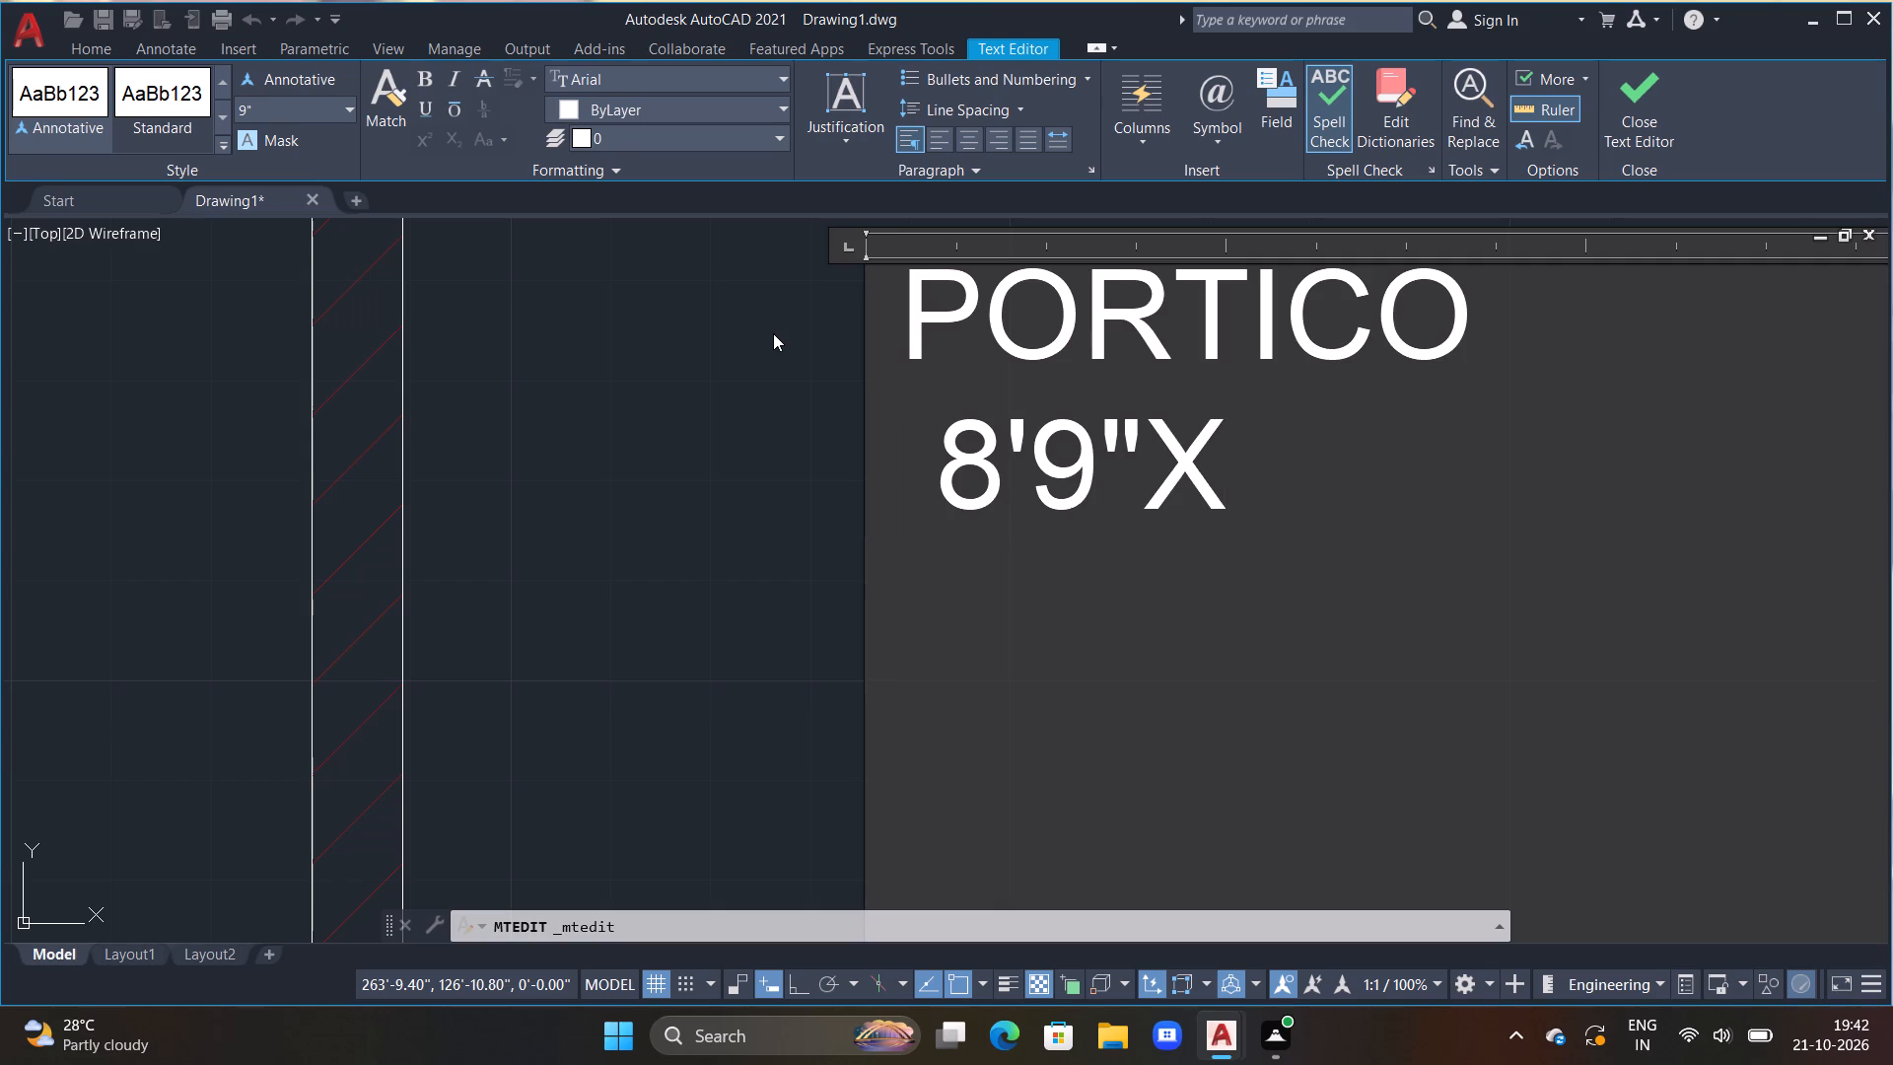
type("16'0\"")
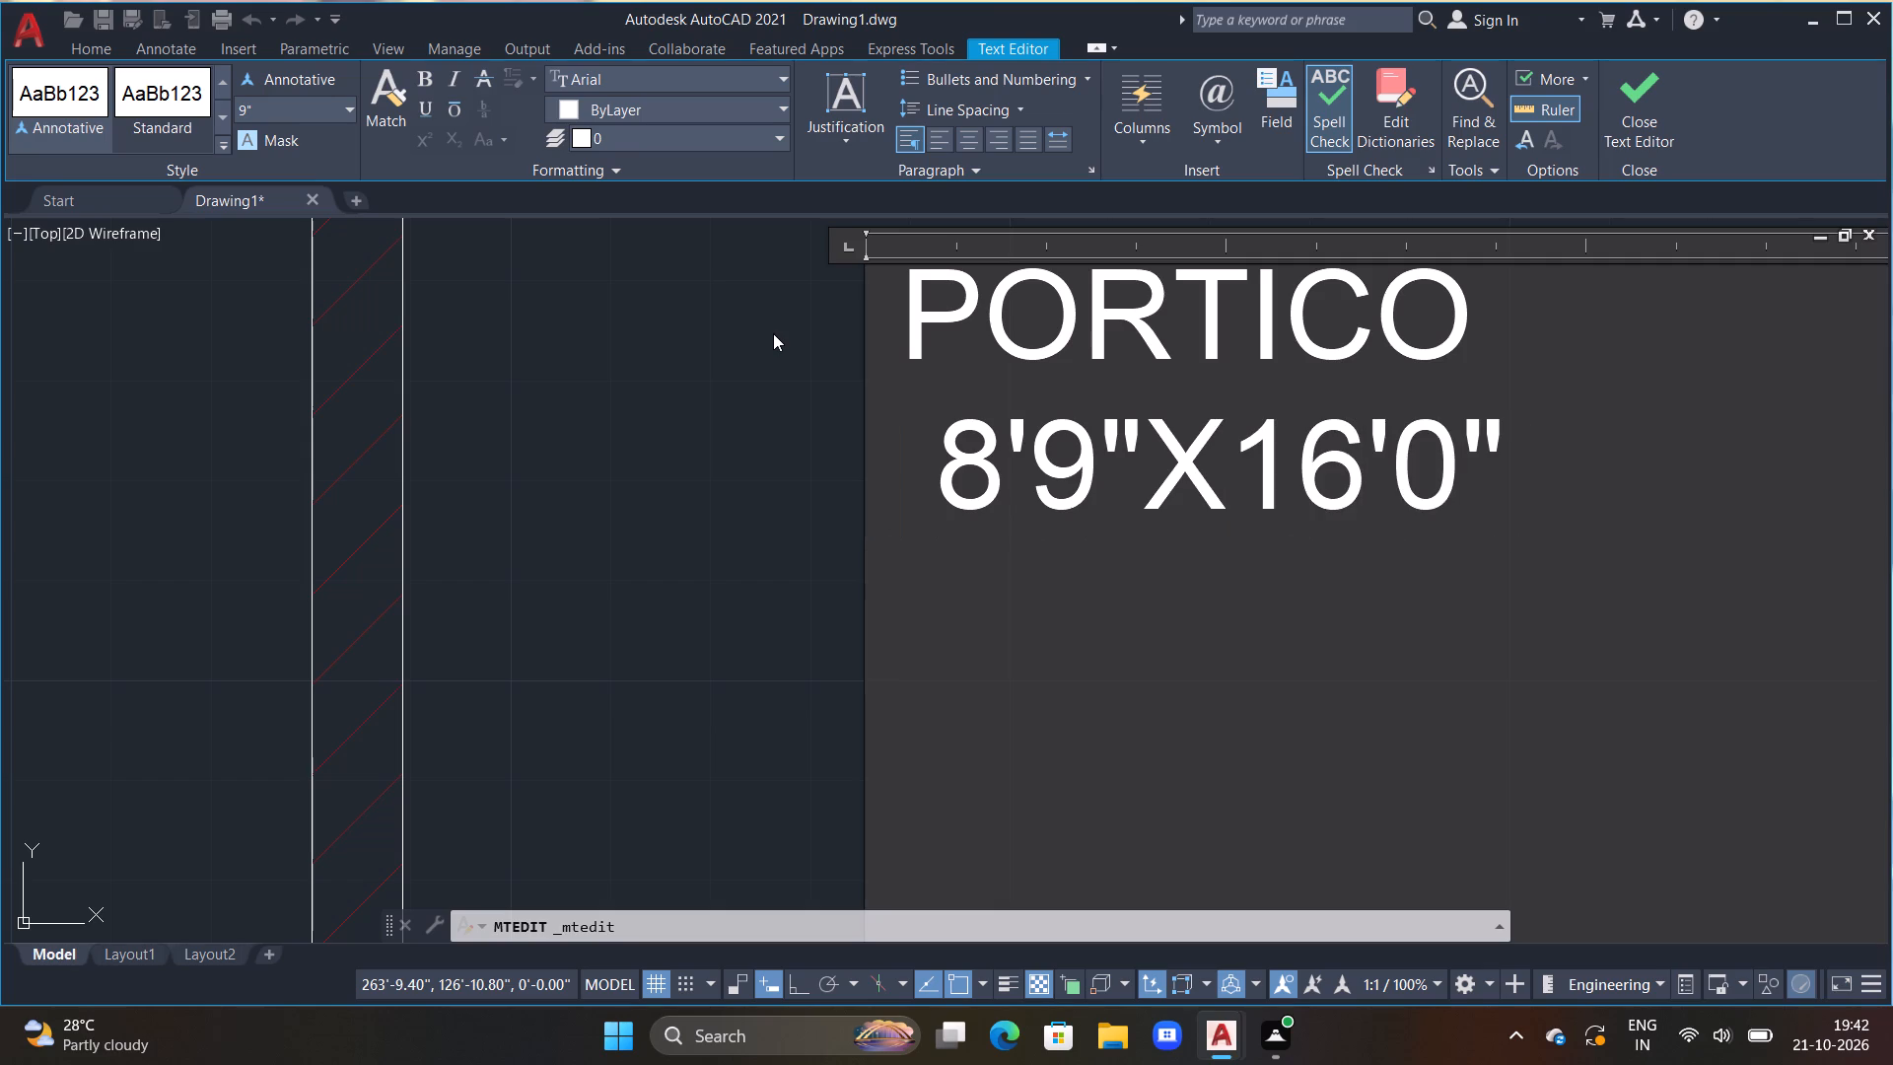
left_click(928, 457)
key("BackSpace")
left_click(672, 516)
scroll(678, 521, "down", 3)
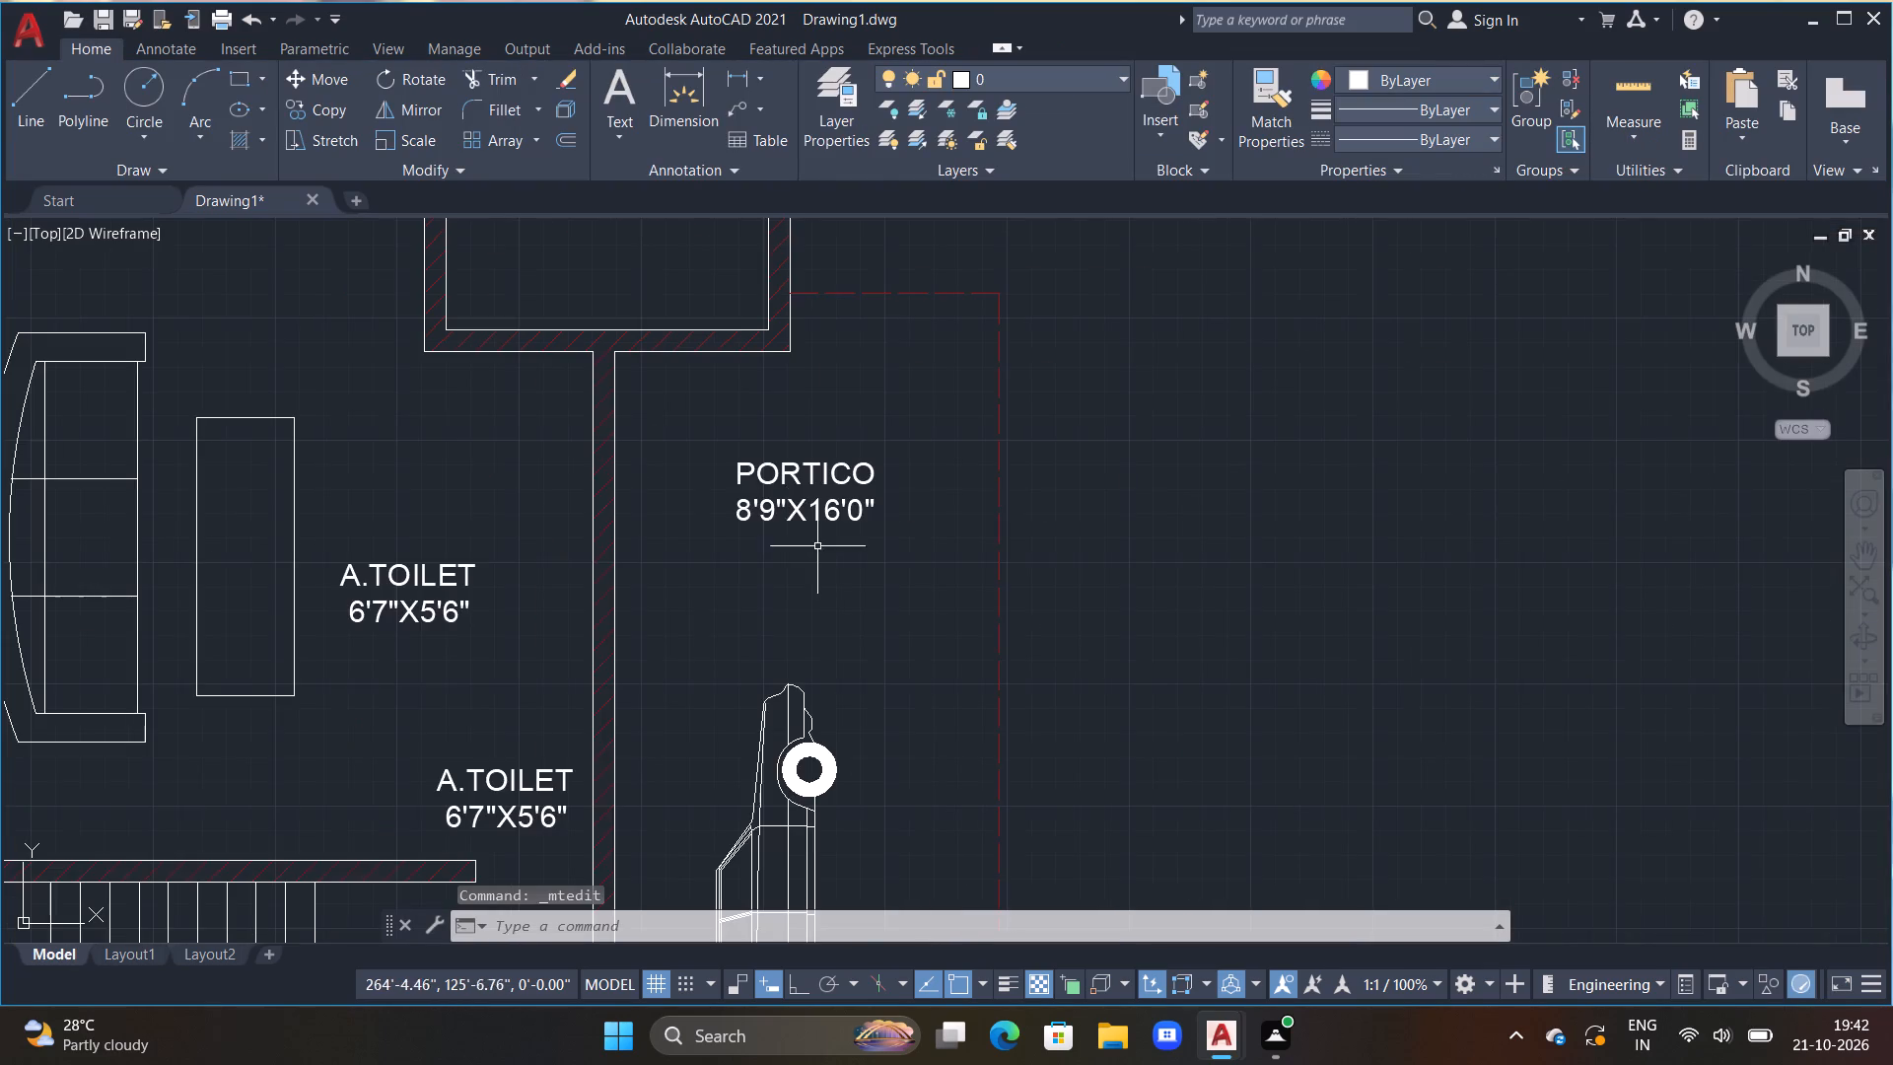
Replace the text of the label north of the entrance steps with VERANDAH and 4'0"X9'9" on a second, indented line.
middle_click_drag(820, 553, 904, 425)
middle_click_drag(786, 630, 826, 461)
middle_click_drag(769, 790, 792, 800)
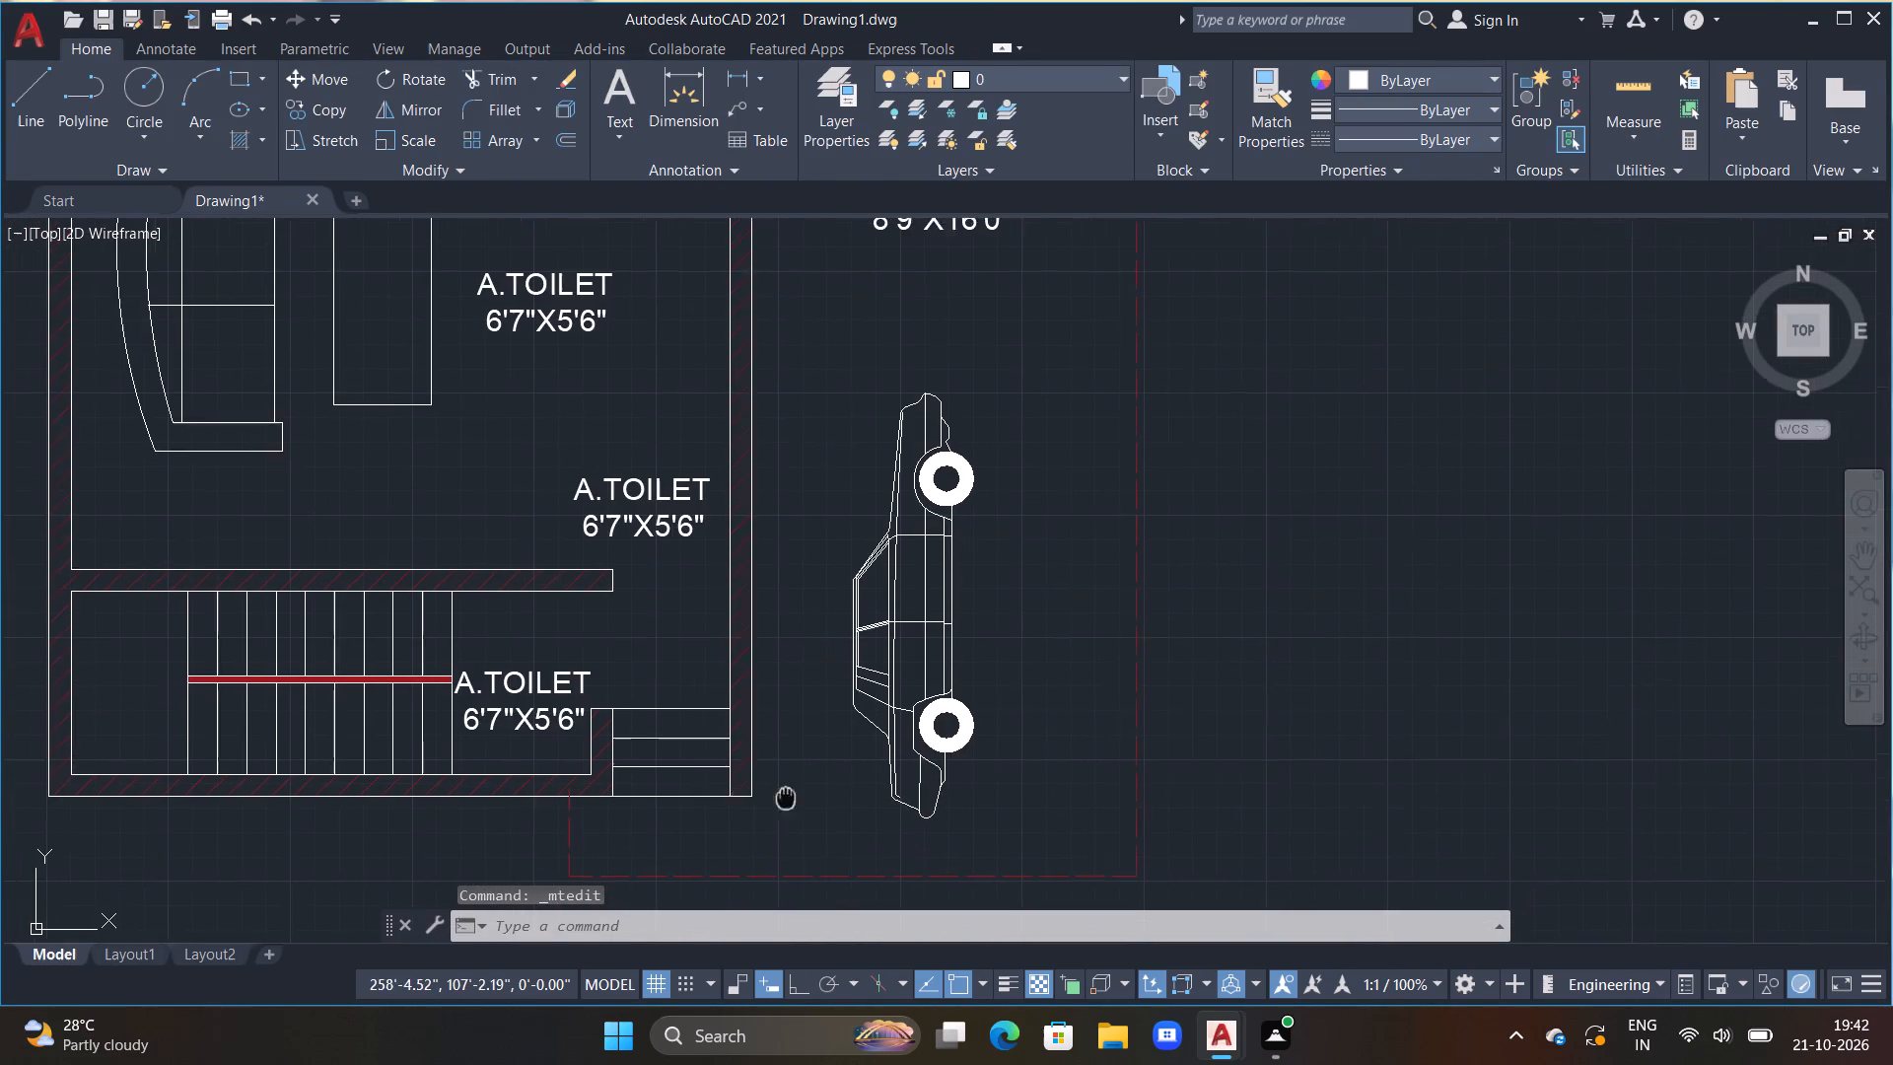
middle_click_drag(792, 800, 825, 816)
double_click(644, 514)
scroll(643, 514, "up", 2)
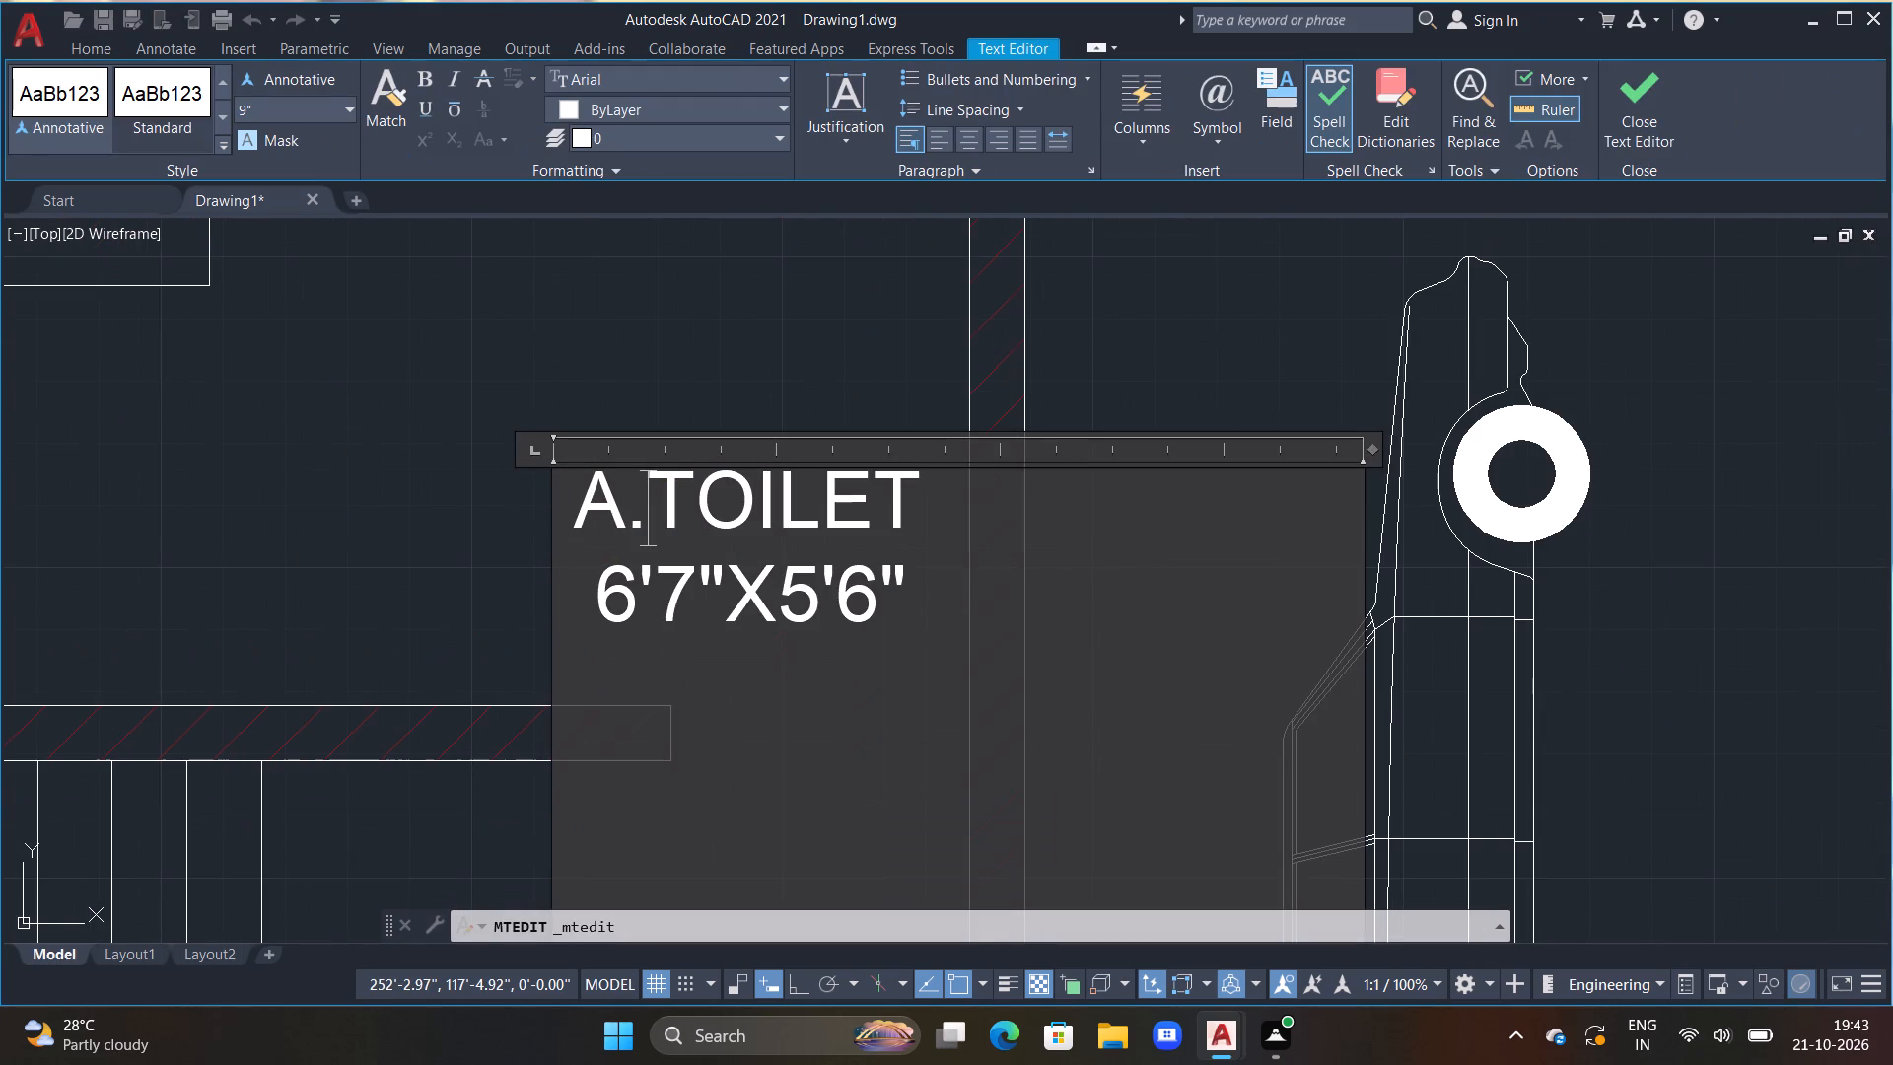
left_click_drag(942, 601, 556, 504)
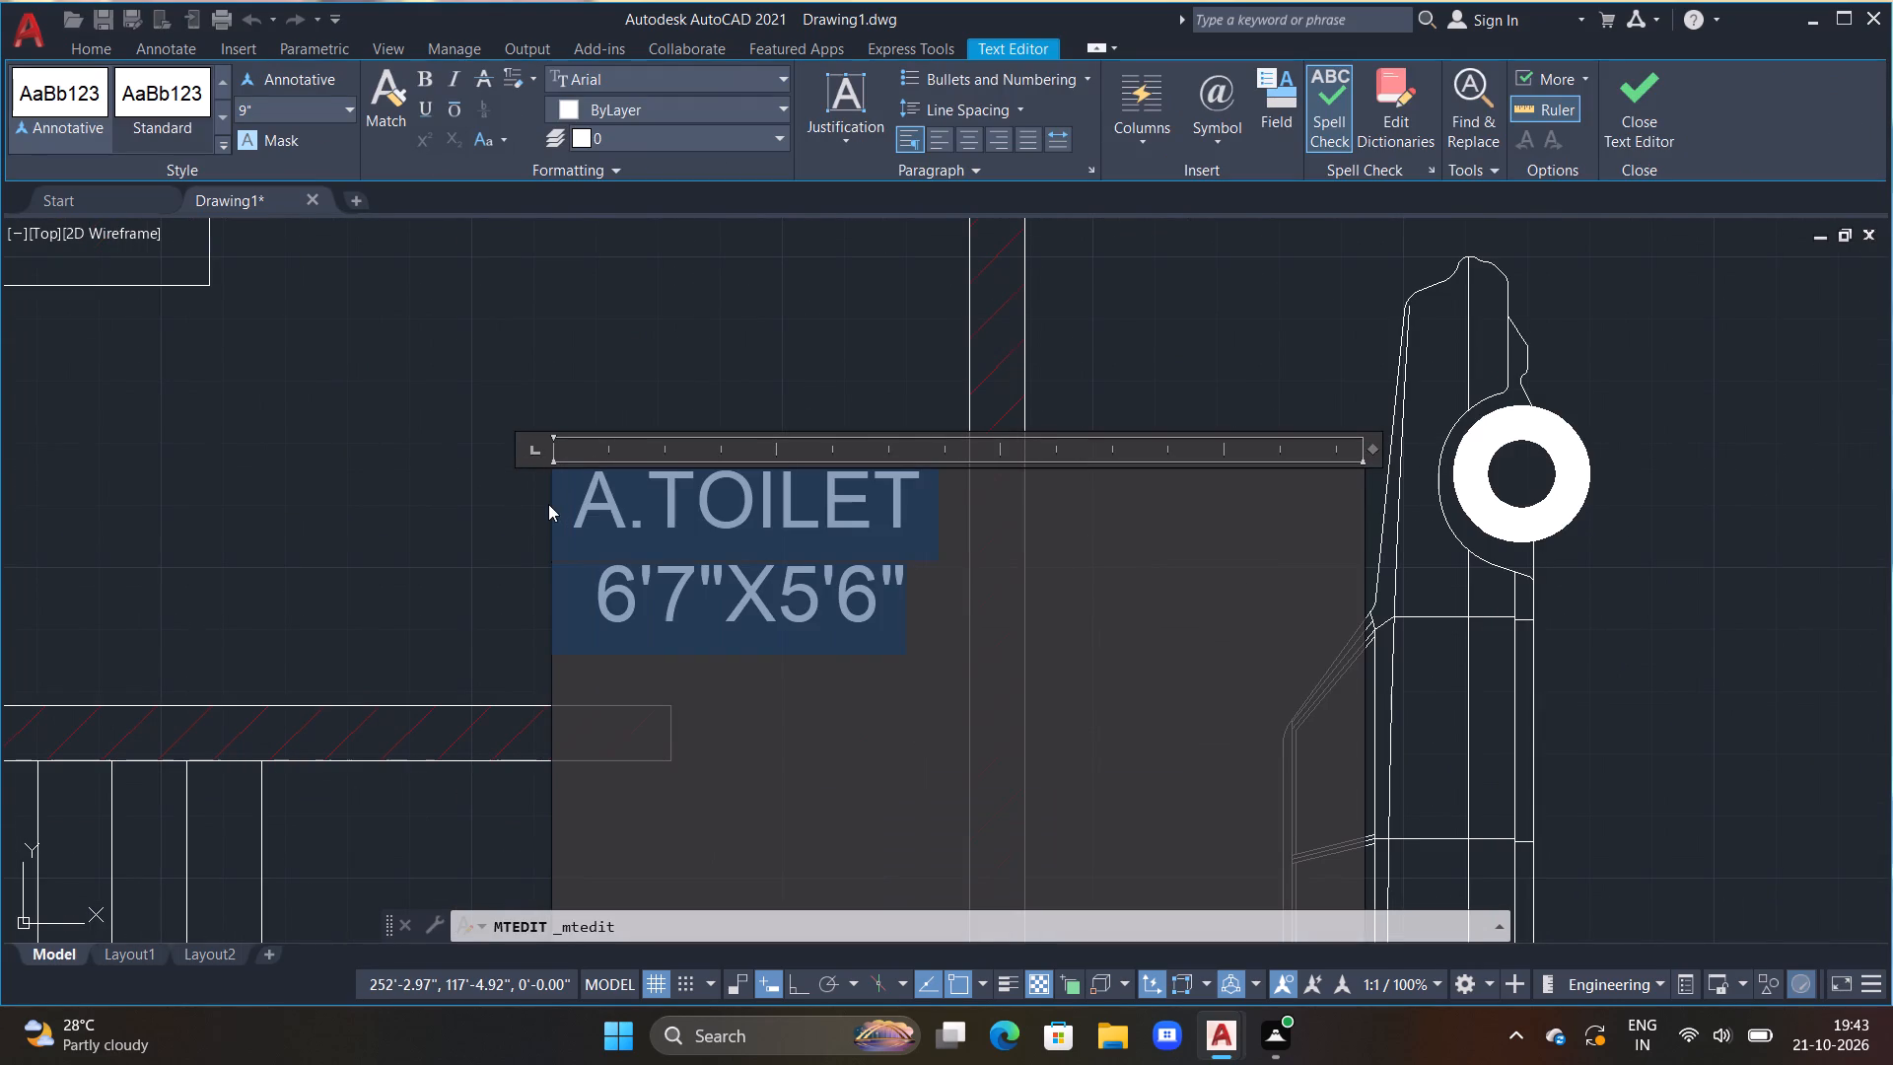
key("BackSpace")
type("VERANDAK")
key("BackSpace")
key("h")
key("Return")
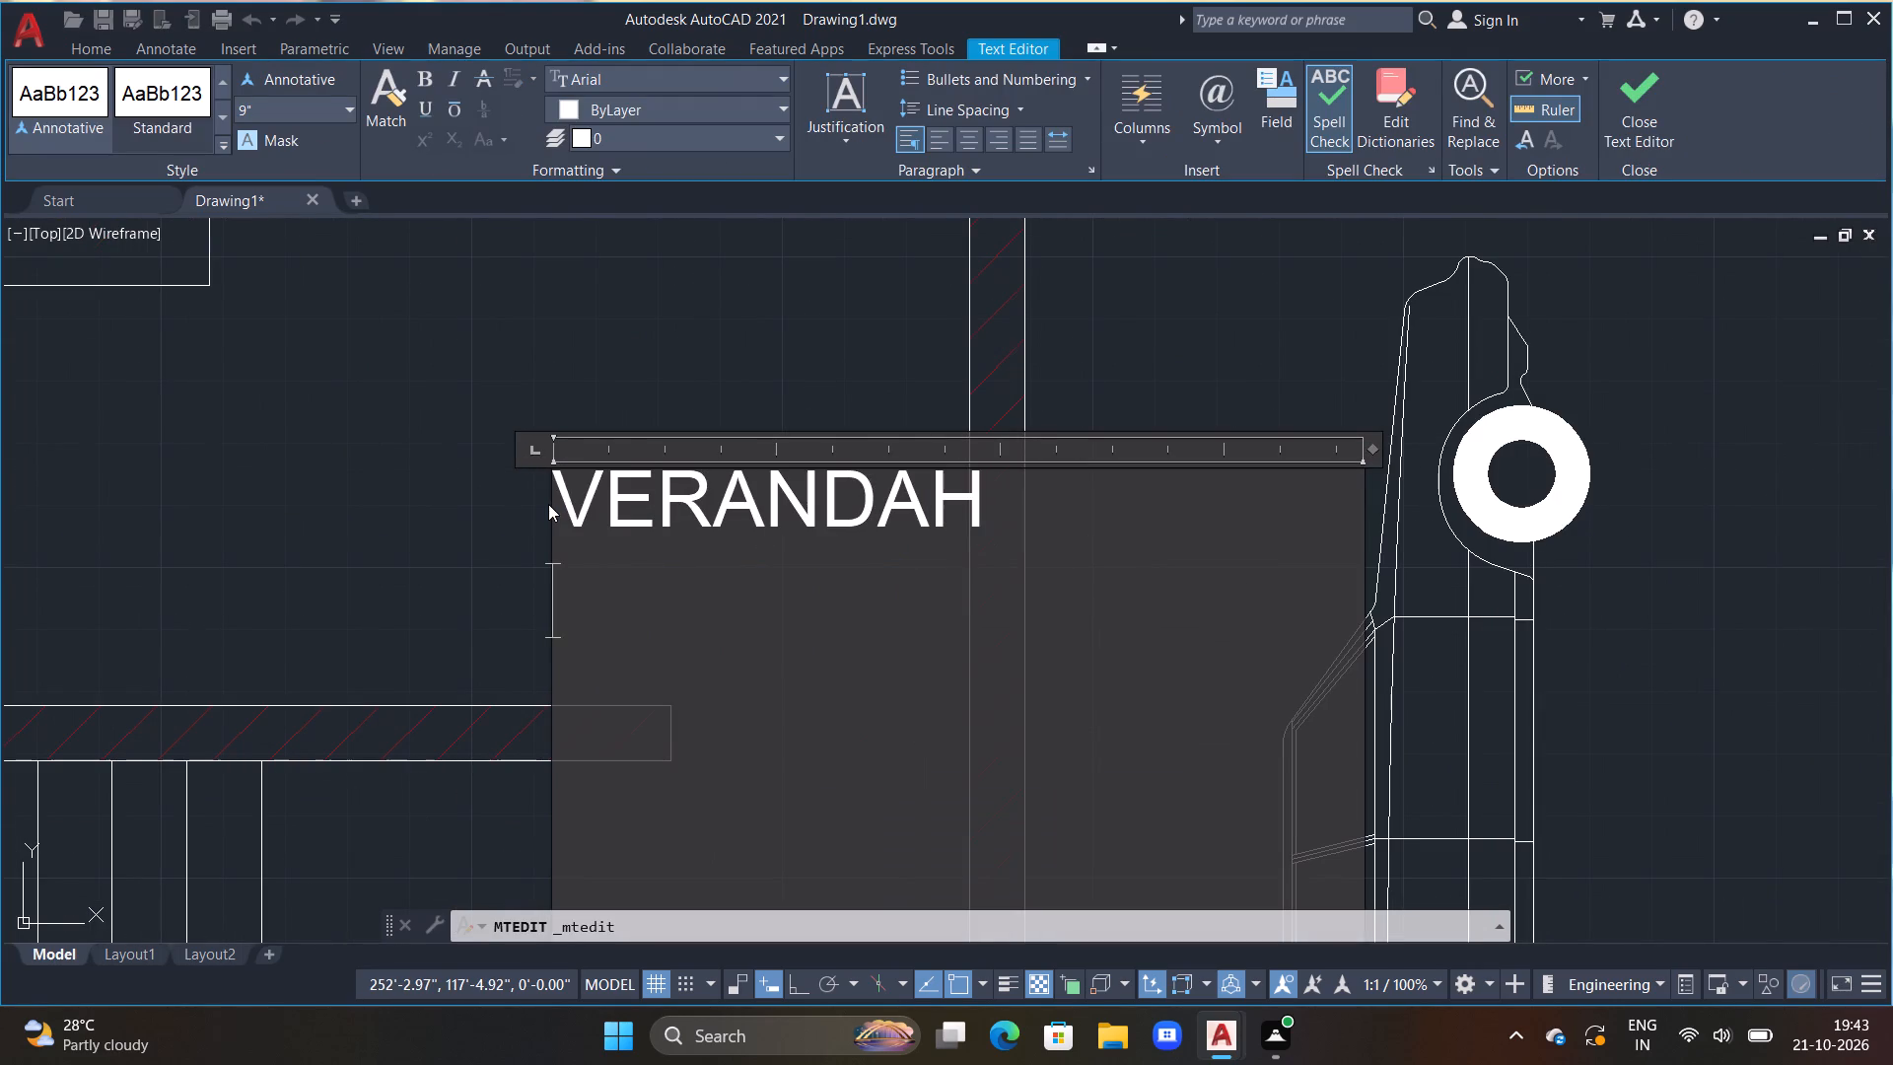
type("4'0\"X")
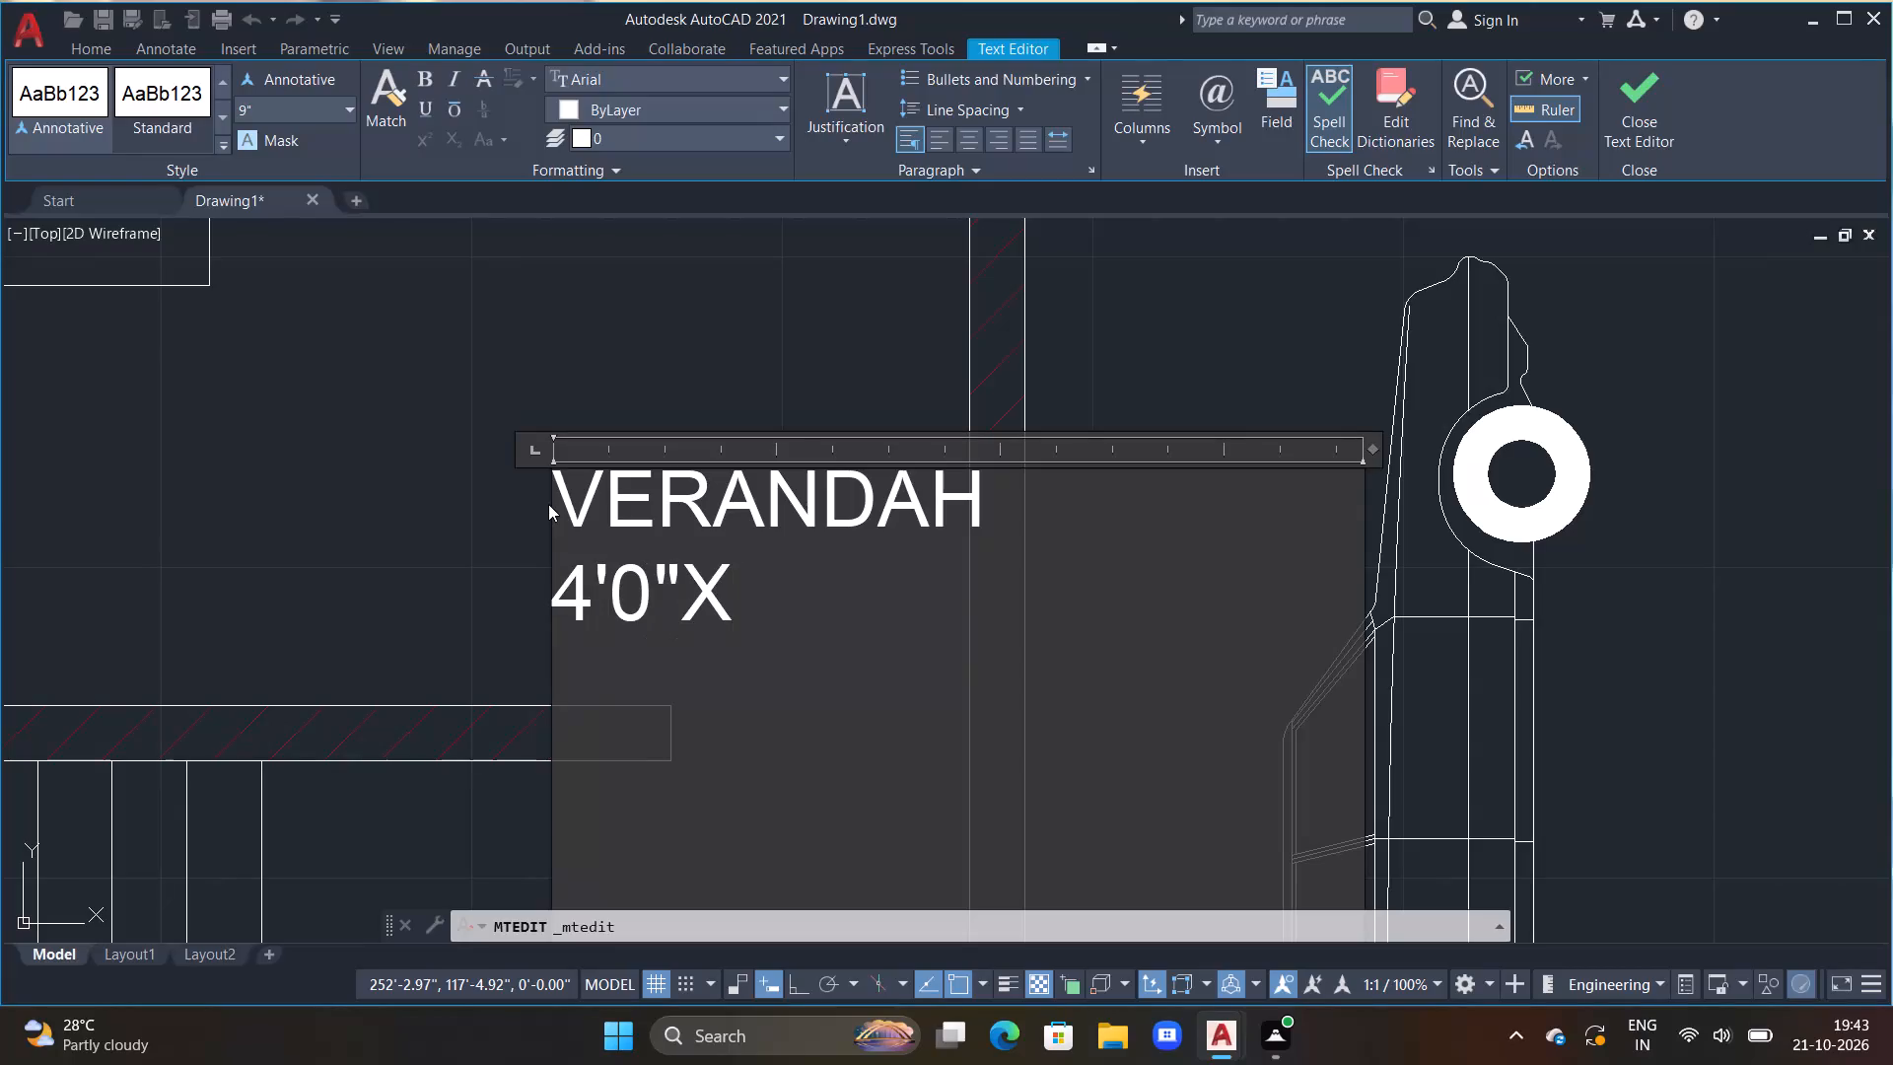
type("9'9\"")
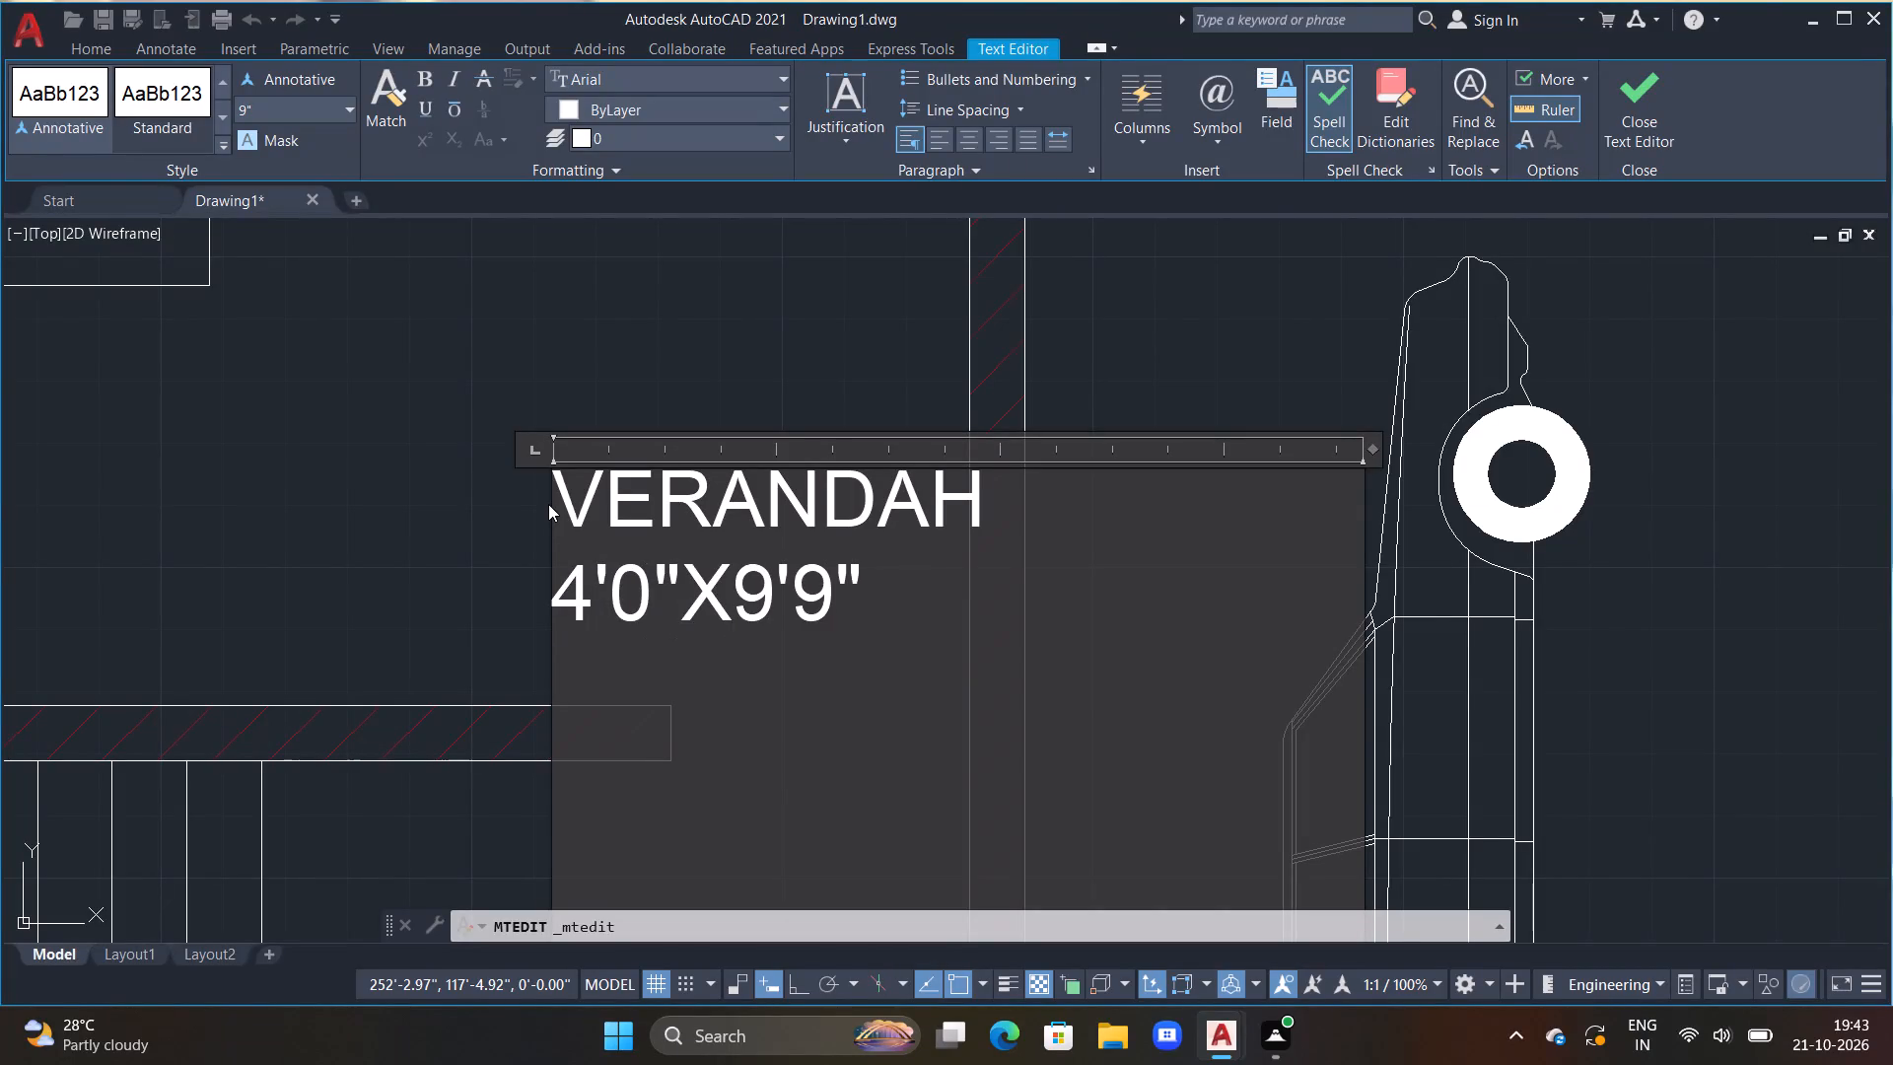
left_click(556, 573)
key("space")
key("space")
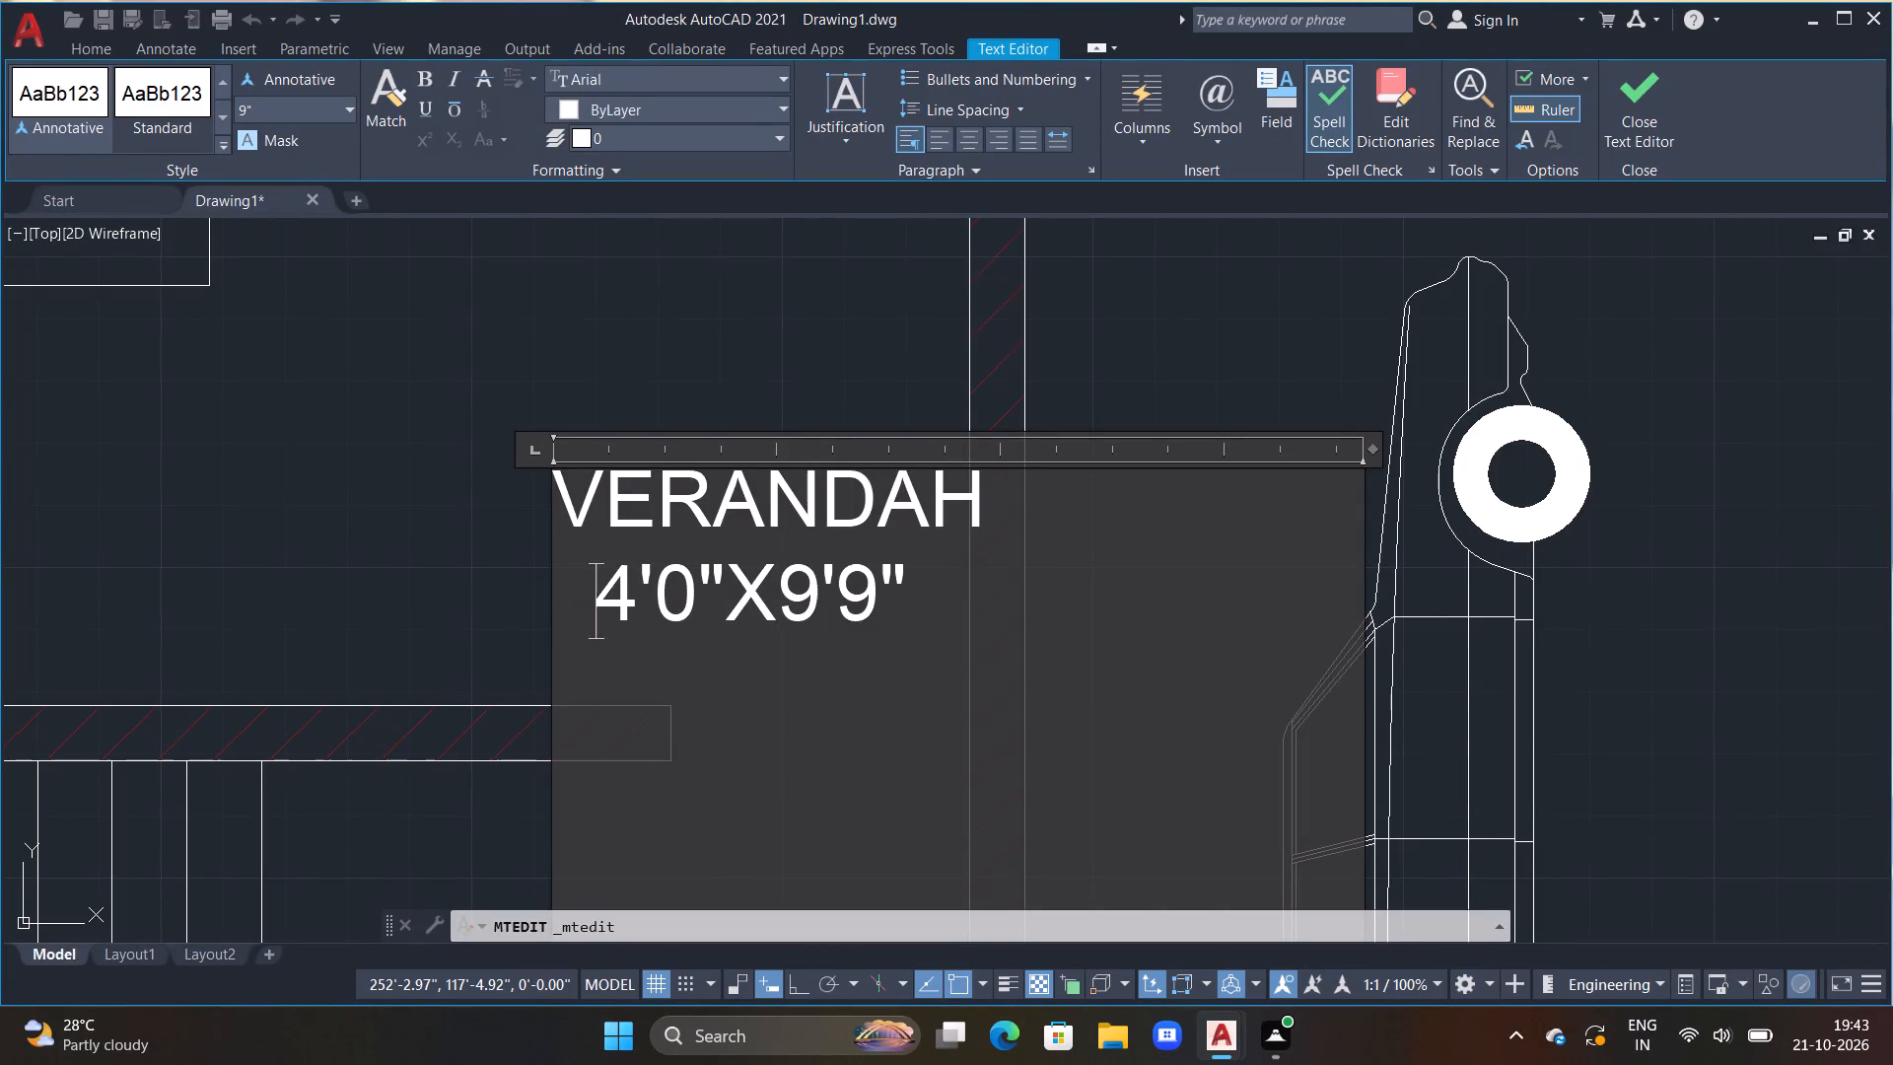
key("space")
left_click(494, 580)
scroll(632, 584, "down", 1)
scroll(815, 646, "down", 1)
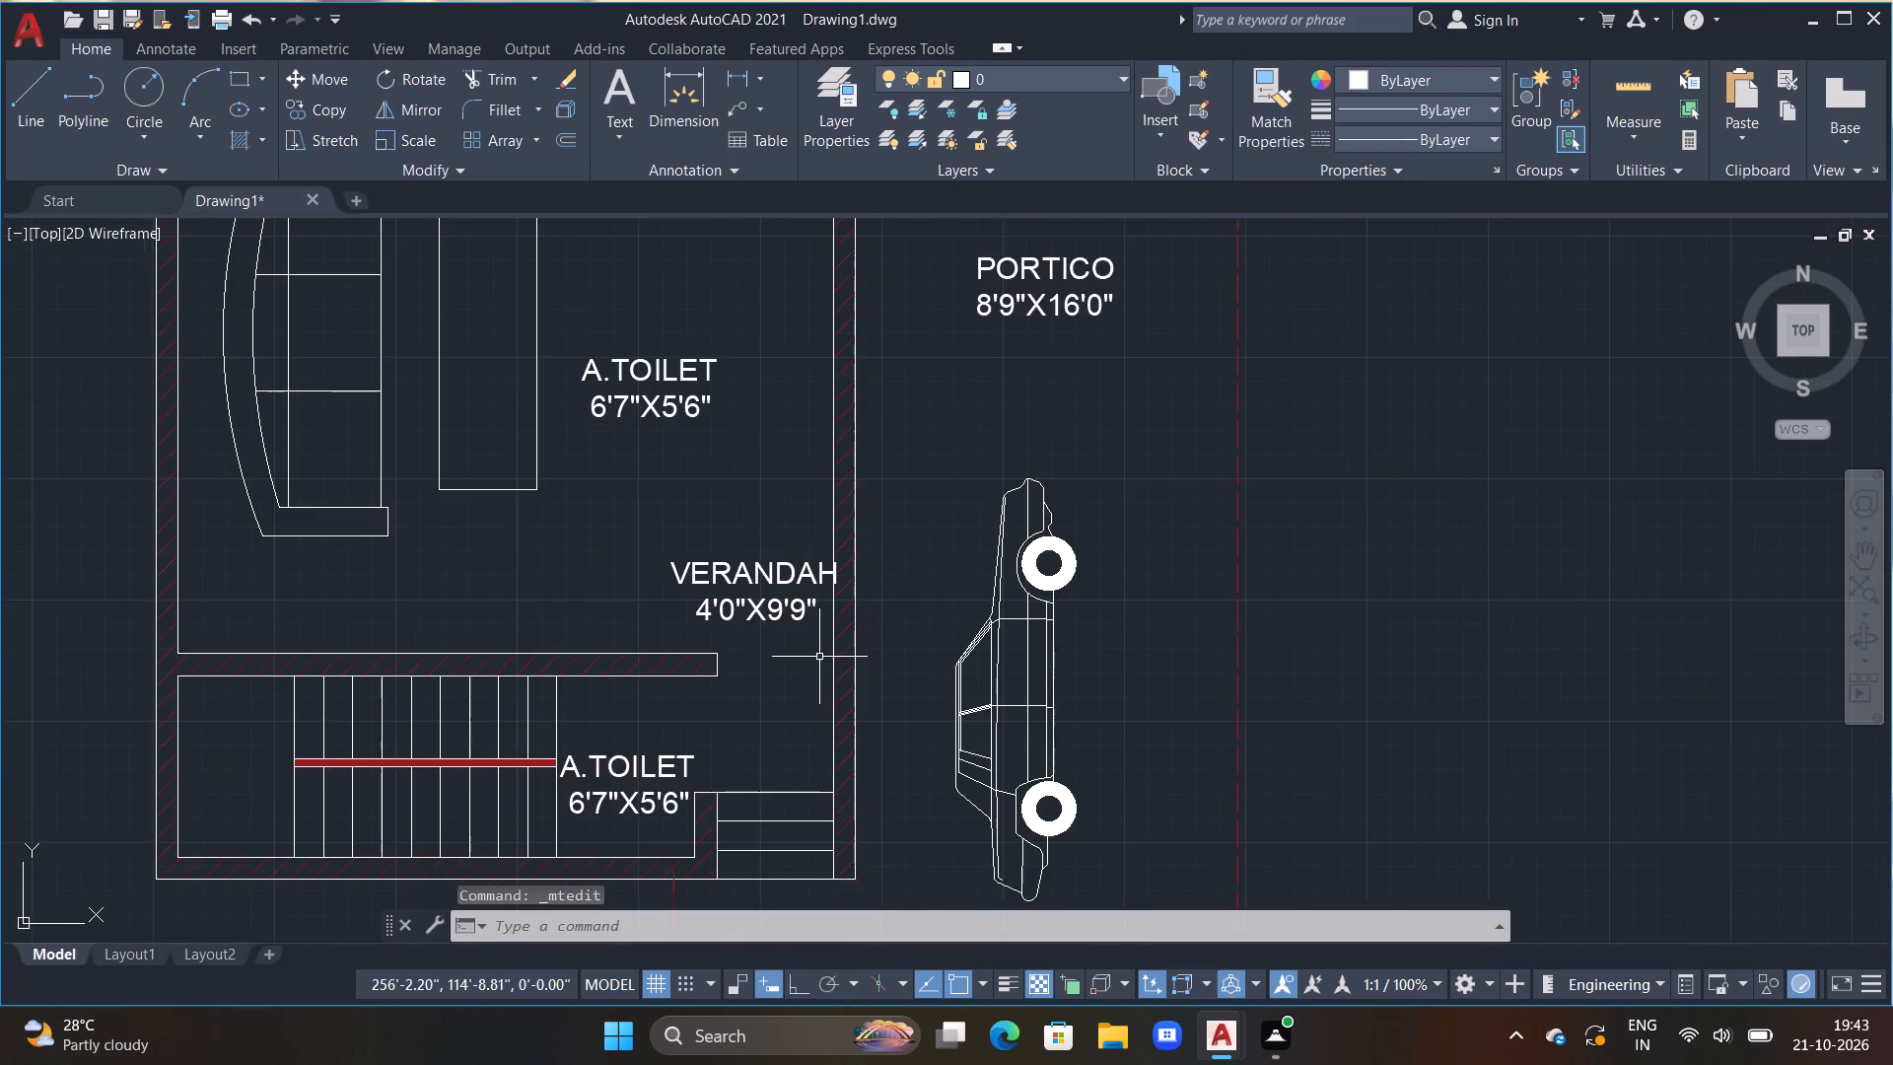
Rotate the verandah label 90° counterclockwise about its upper-left corner so it reads vertically.
middle_click_drag(822, 657, 871, 571)
left_click(761, 481)
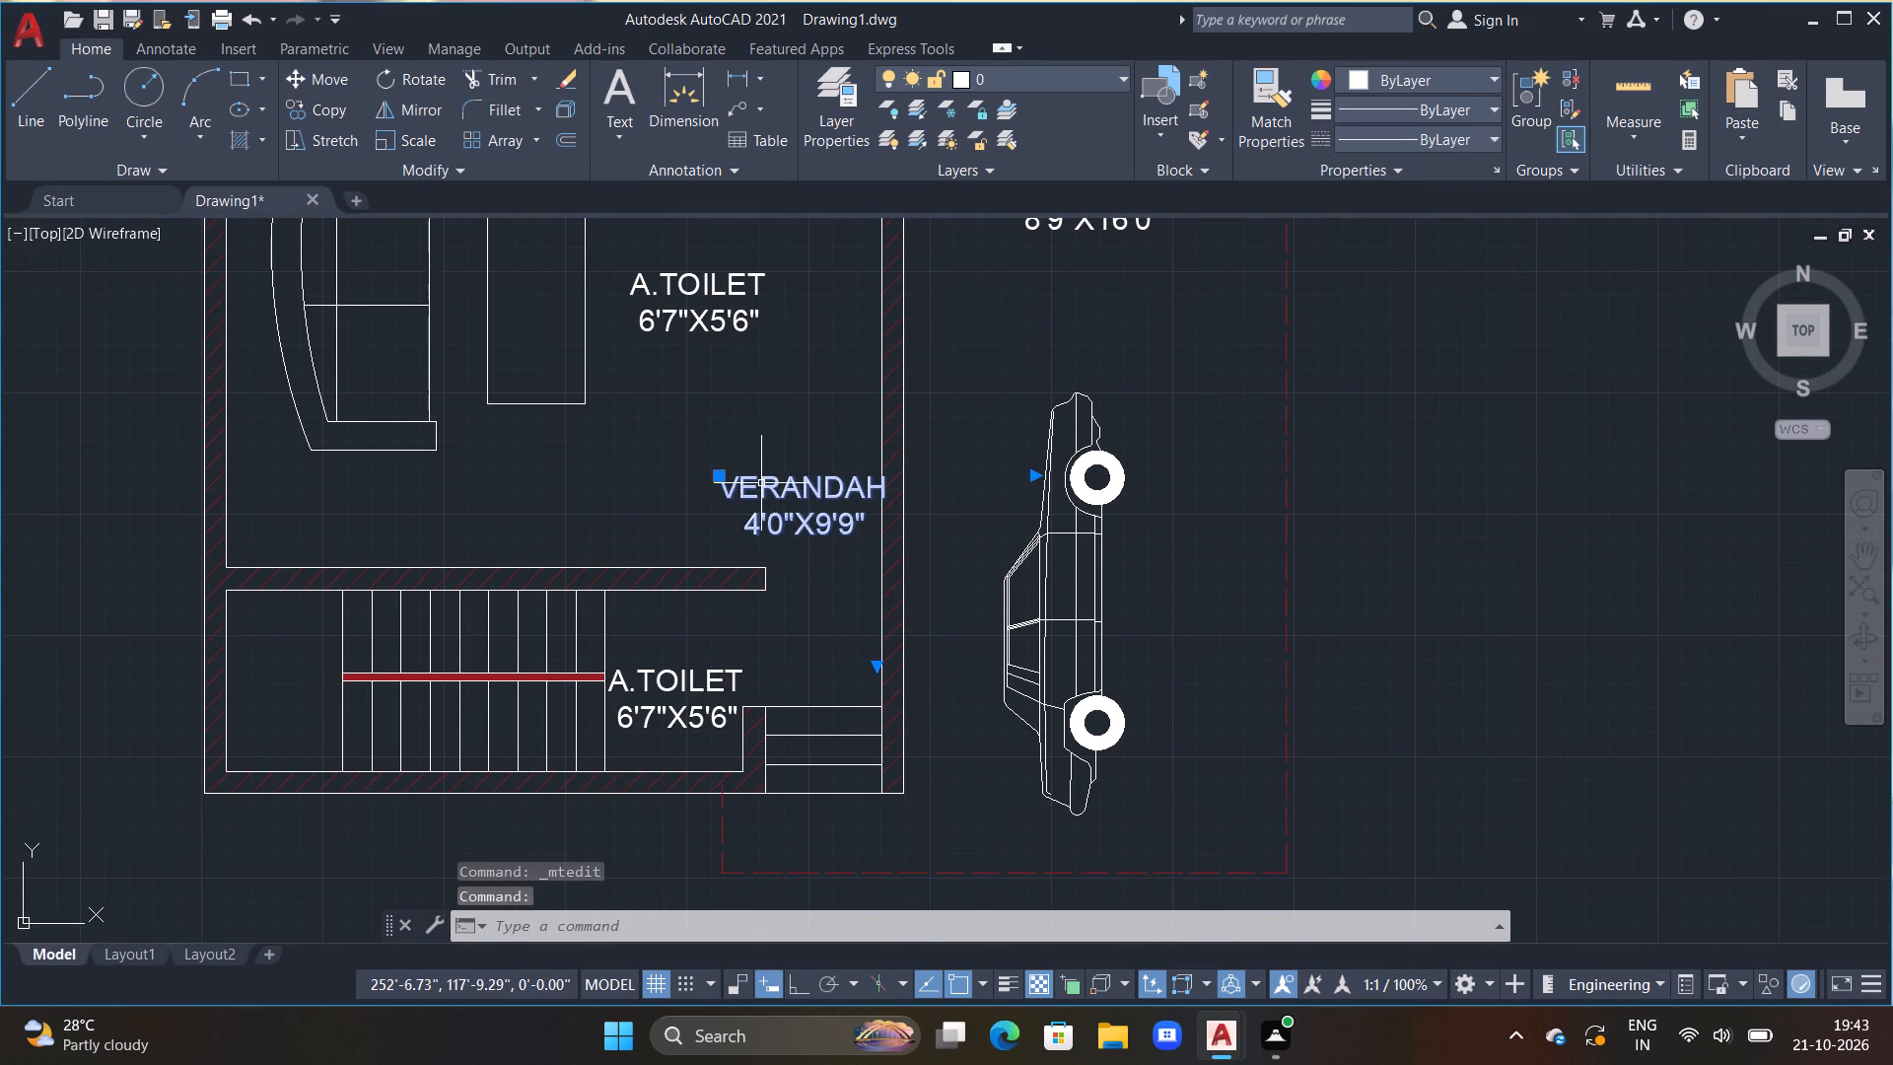
type("RO")
key("space")
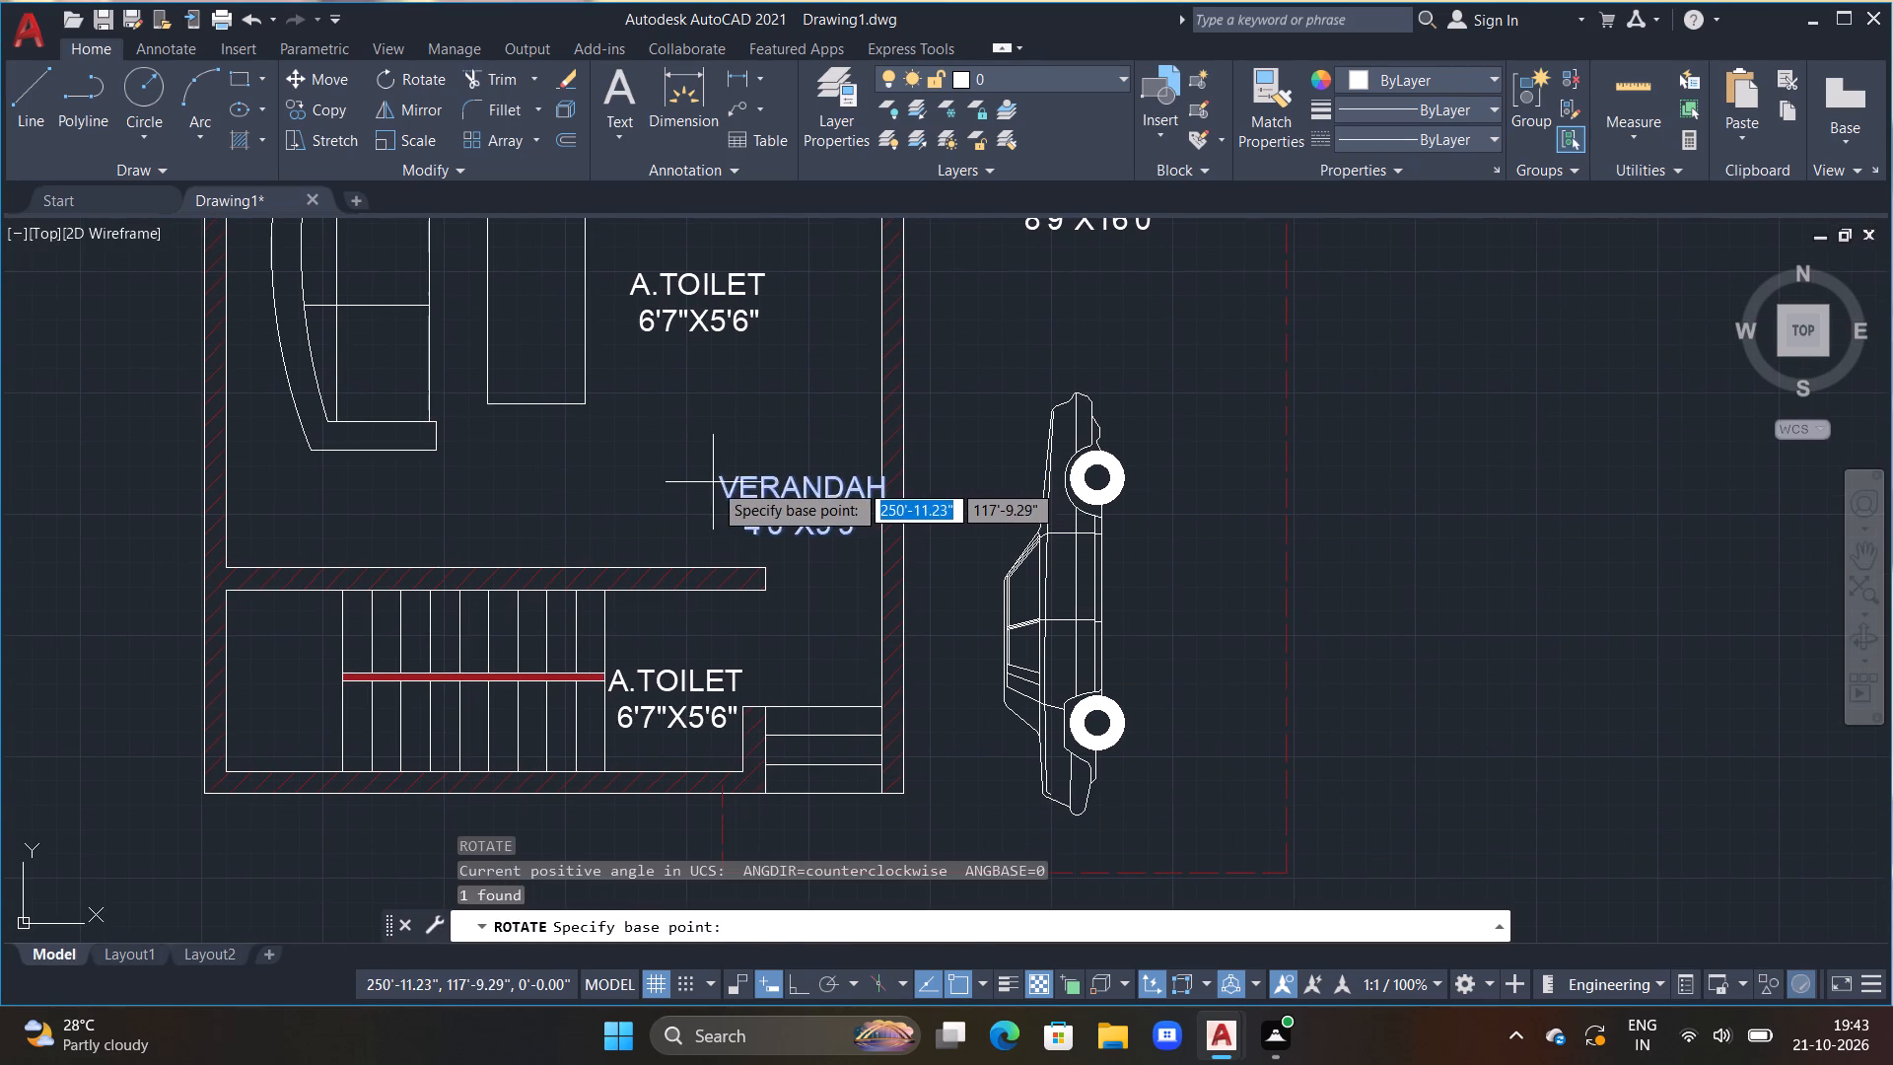
left_click(713, 482)
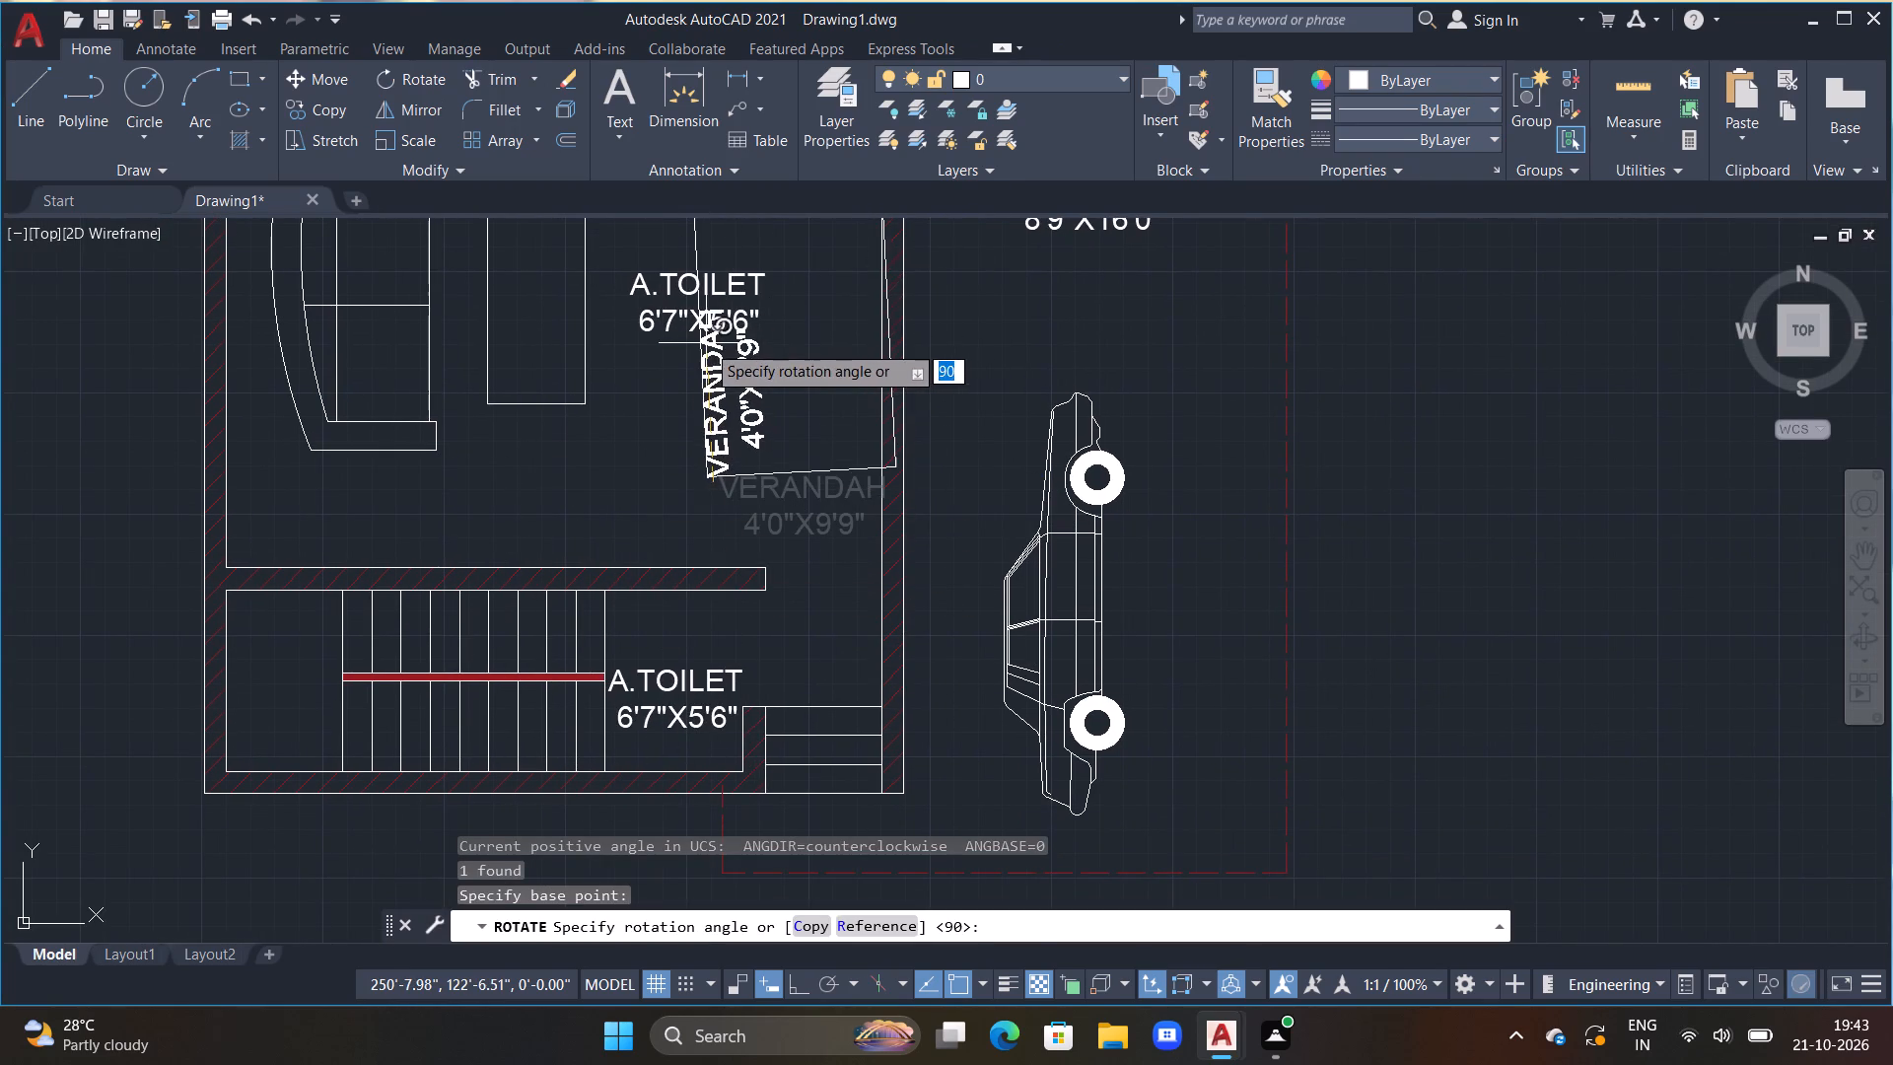
key("F8")
left_click(707, 350)
Move the vertical verandah label southeast into the passage between the staircase wall's east end and the outer east wall.
left_click(719, 446)
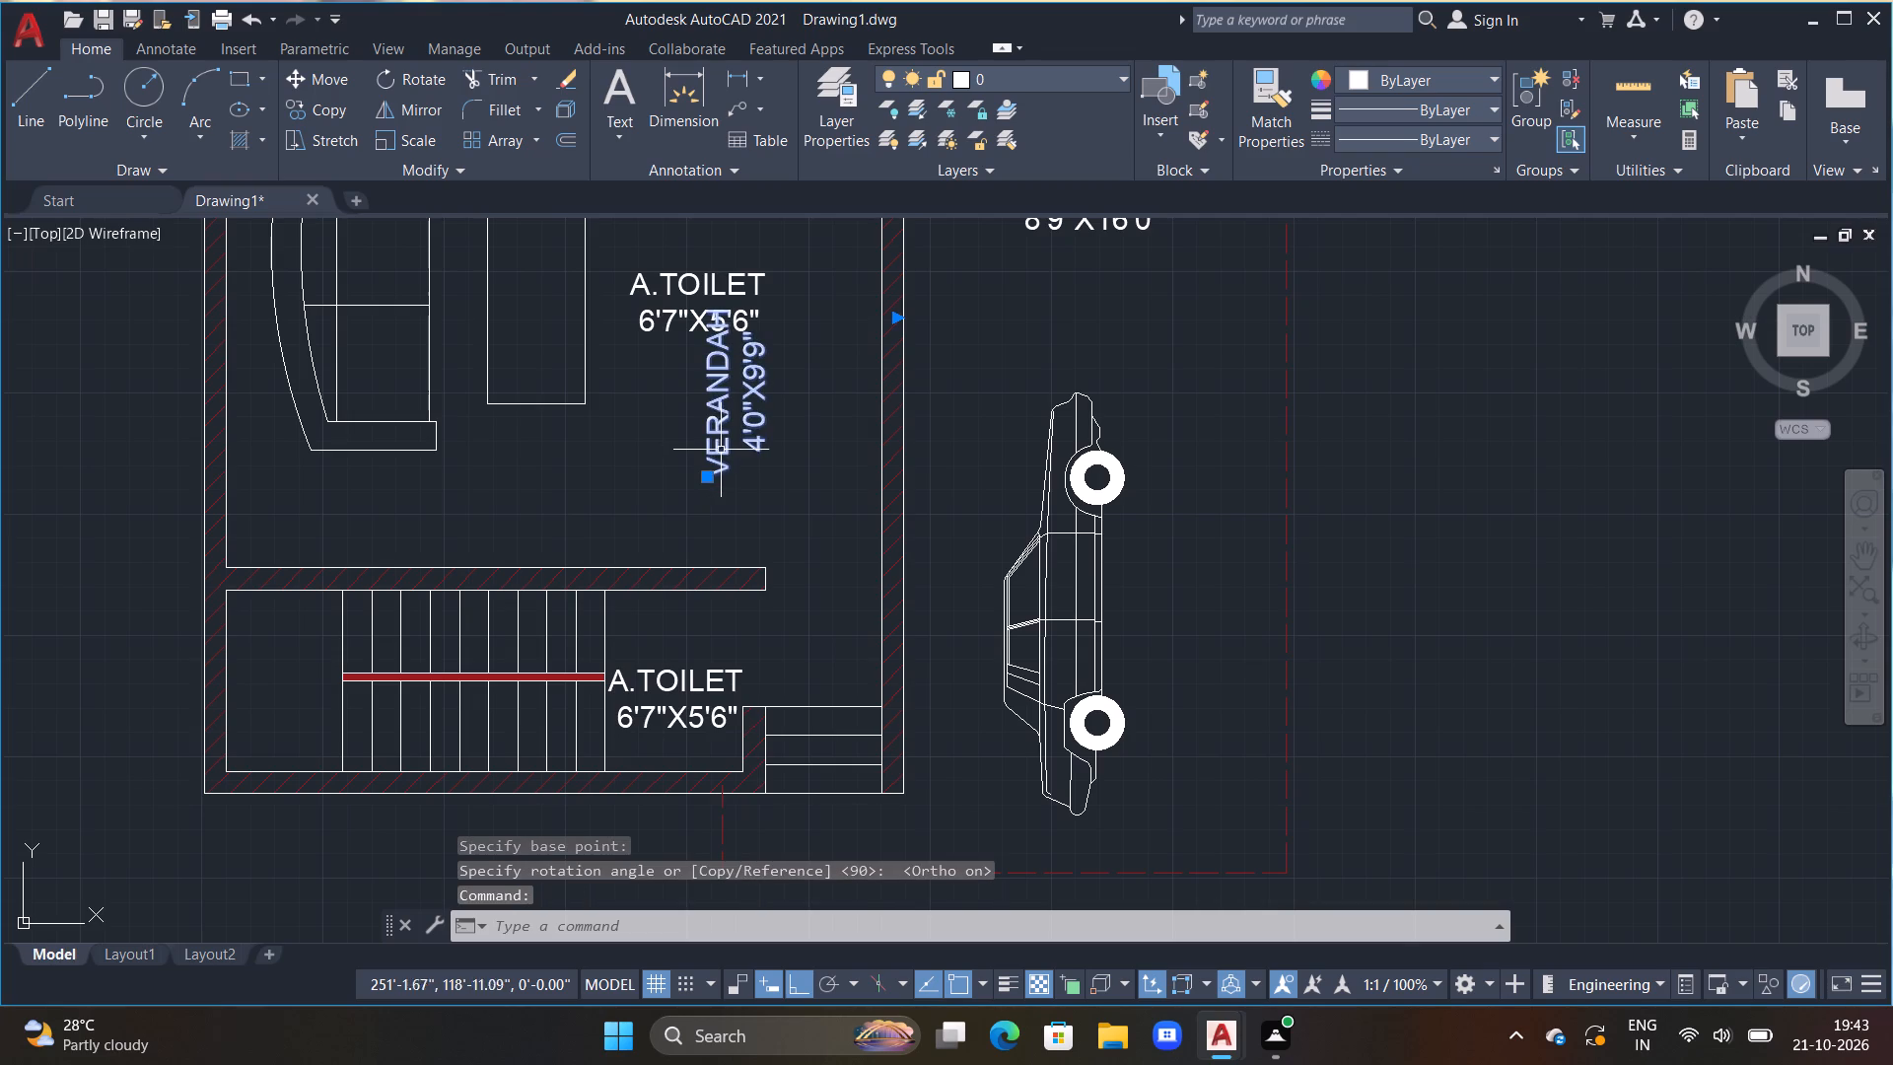
left_click(722, 453)
type("M")
key("space")
left_click_drag(722, 453, 777, 525)
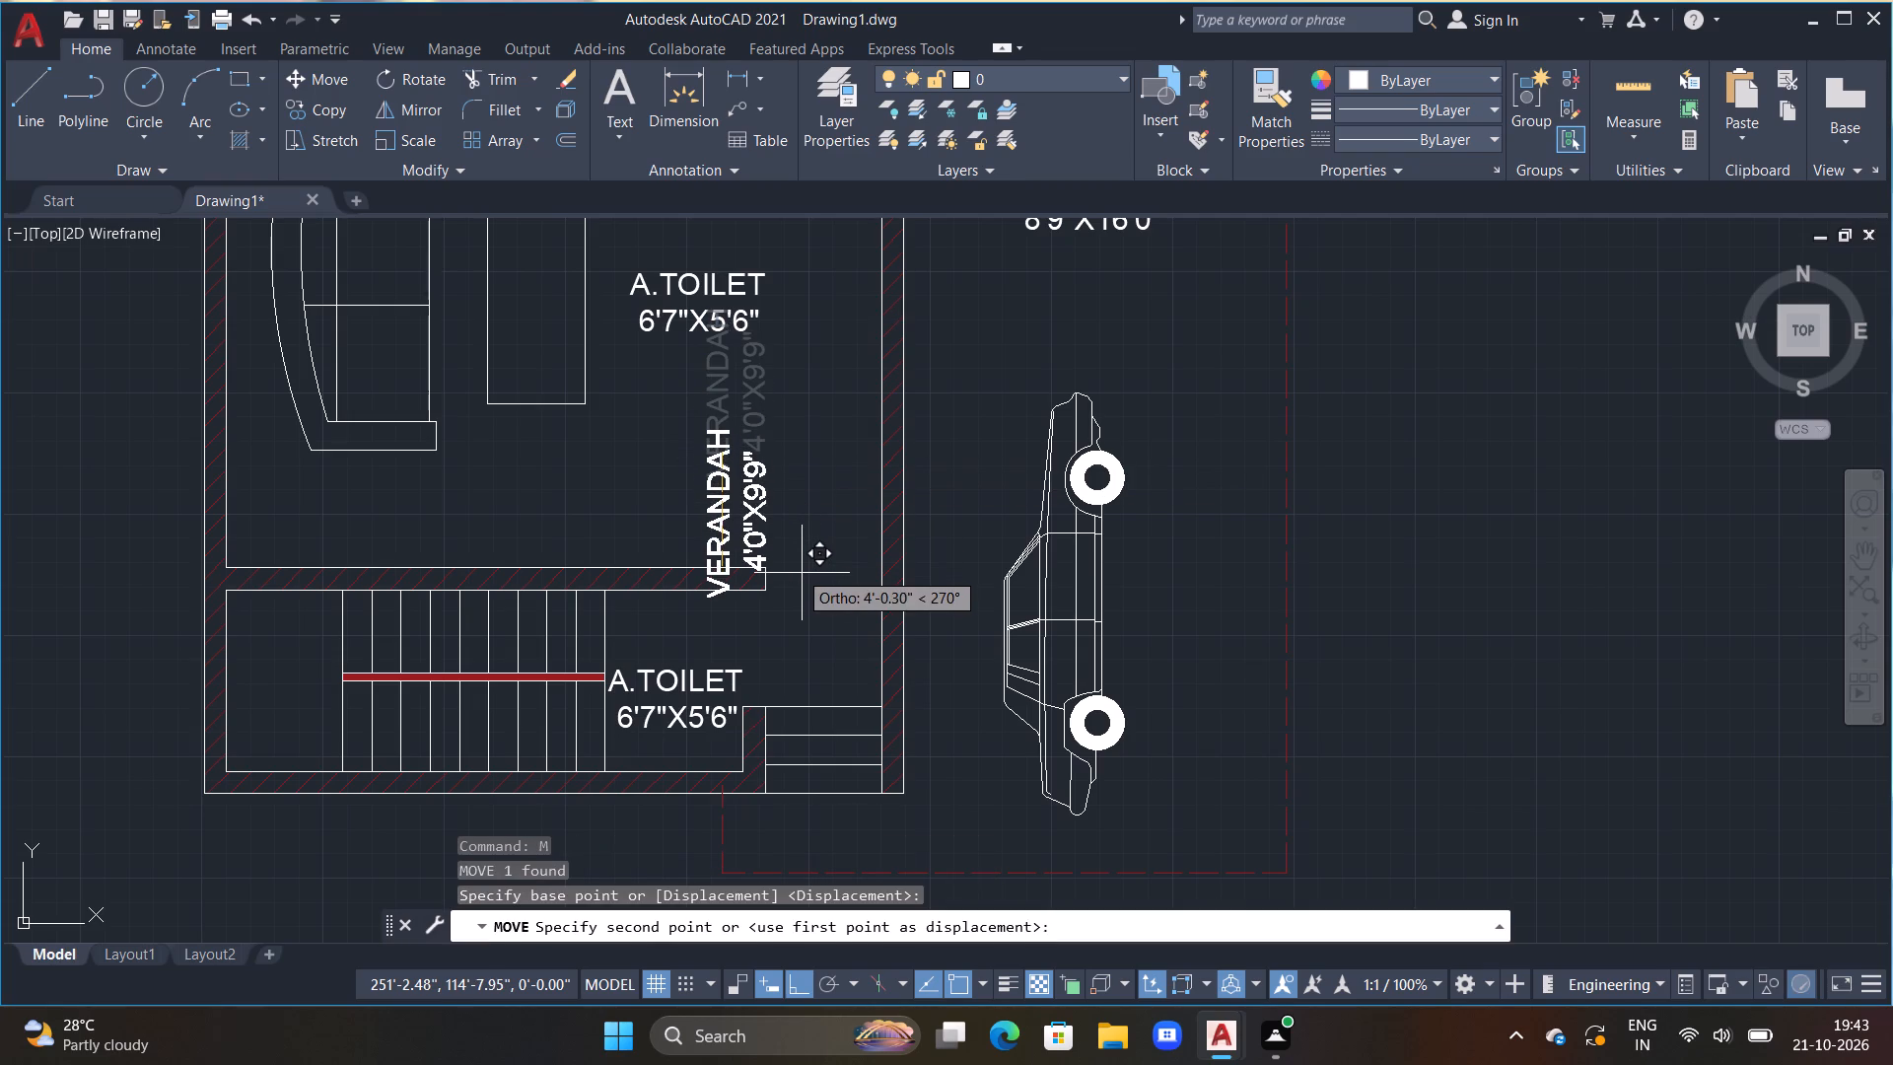
key("F8")
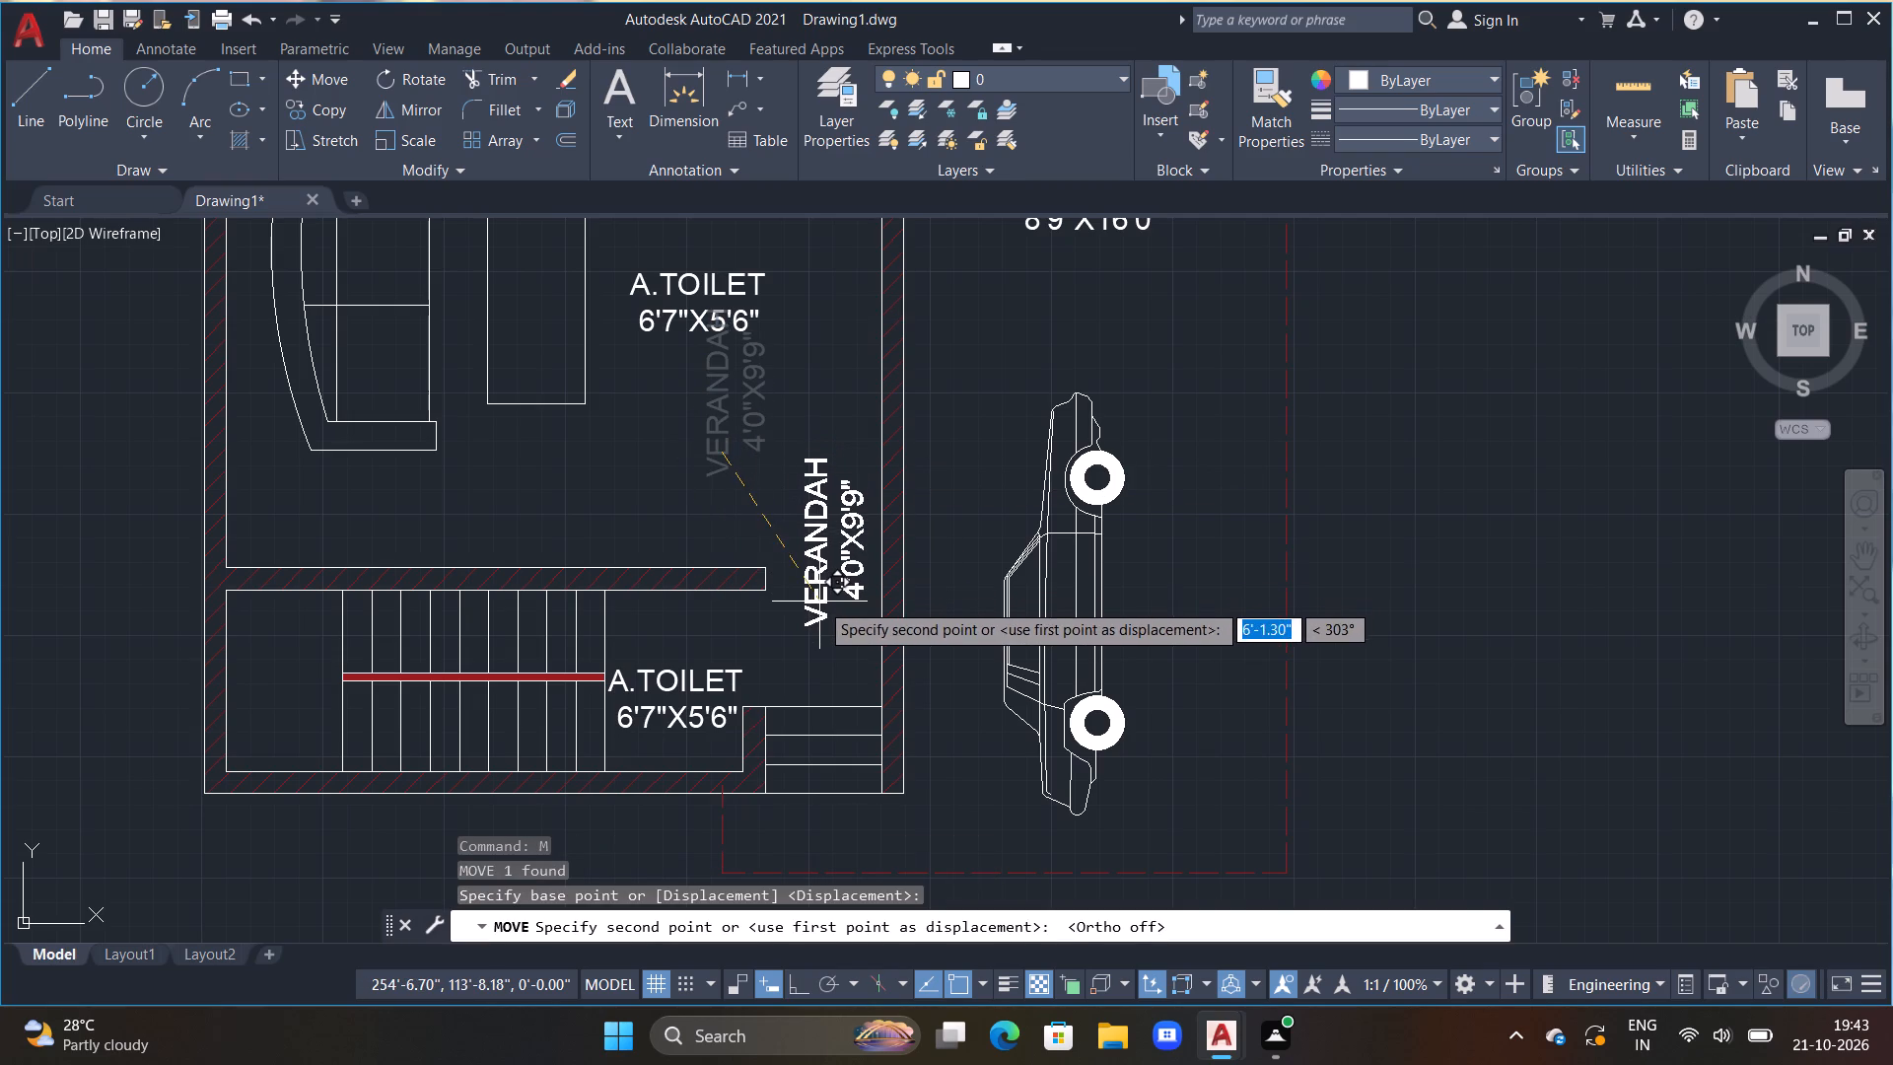
left_click(819, 602)
key("Escape")
middle_click_drag(737, 701, 769, 628)
key("Escape")
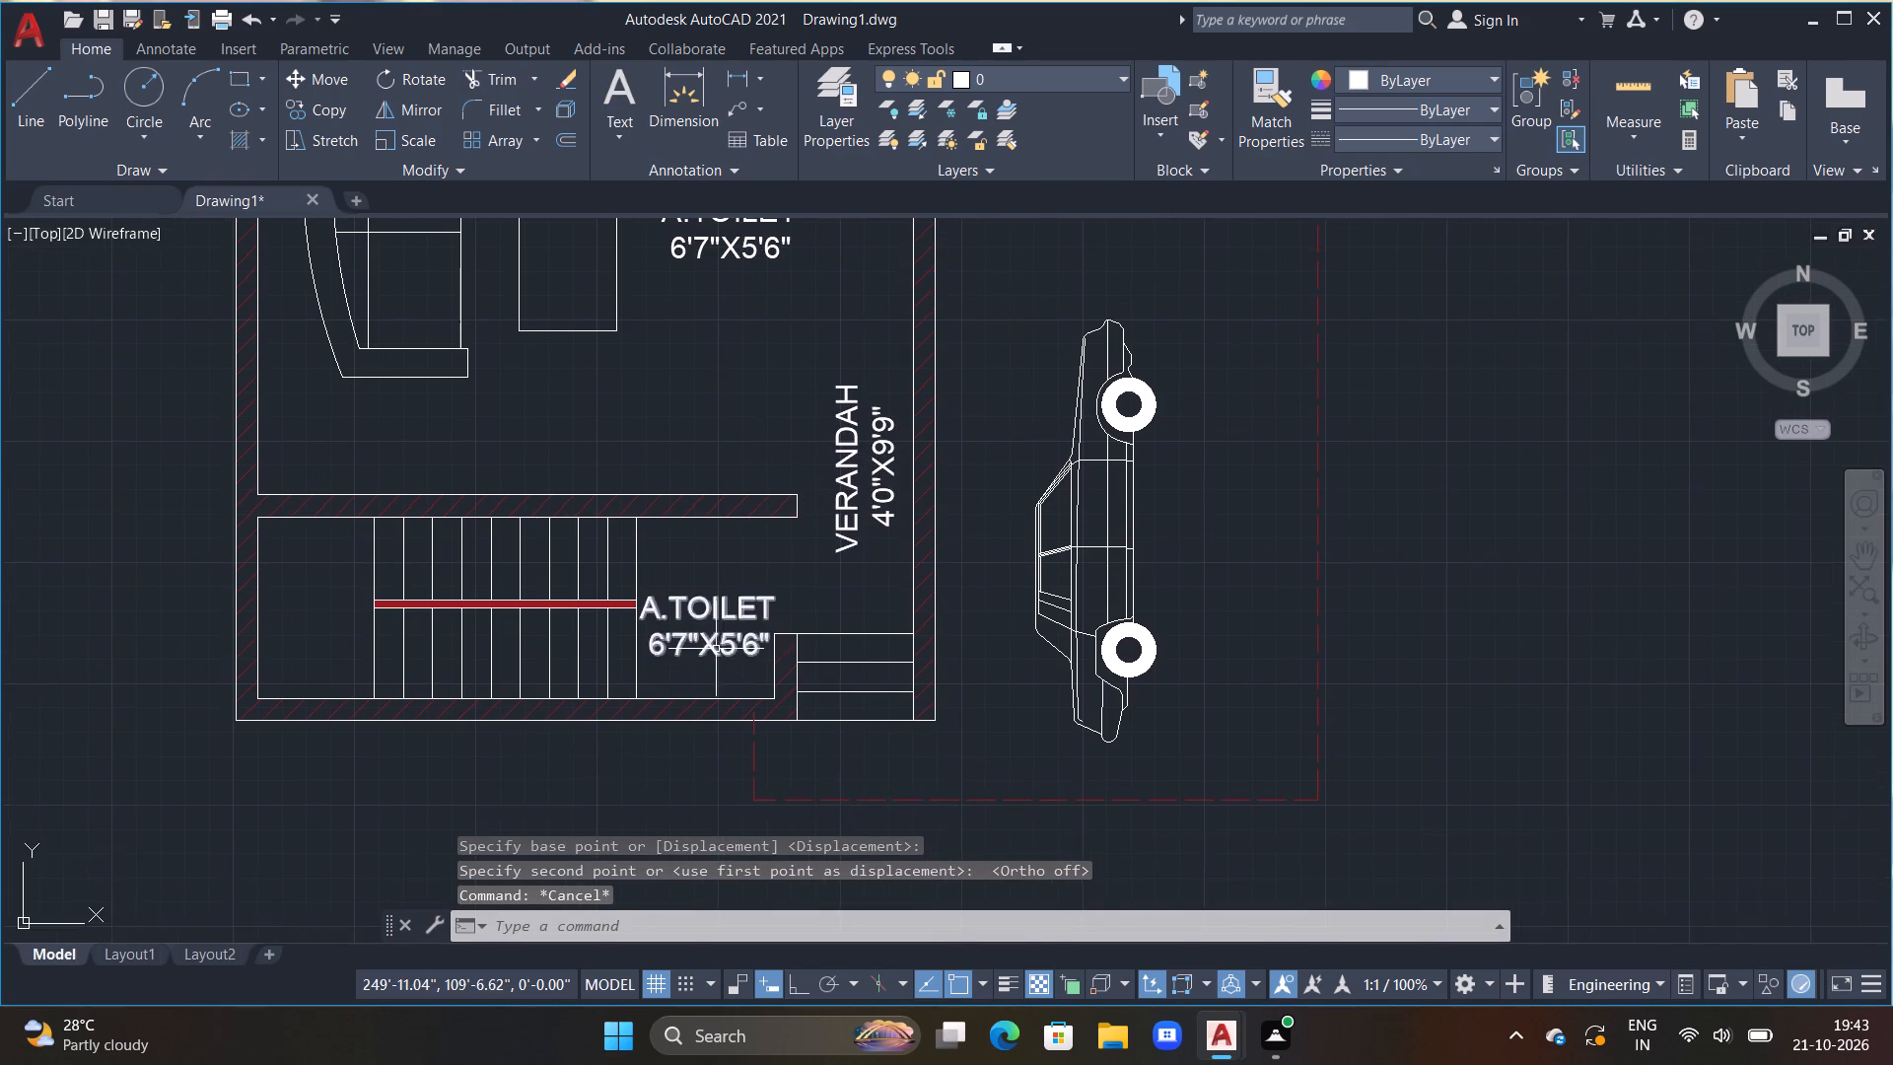
Replace the text of the label east of the stair treads with an indented STAIR line above 13'6"X6'5".
scroll(716, 640, "up", 2)
double_click(711, 646)
double_click(683, 642)
scroll(755, 667, "up", 1)
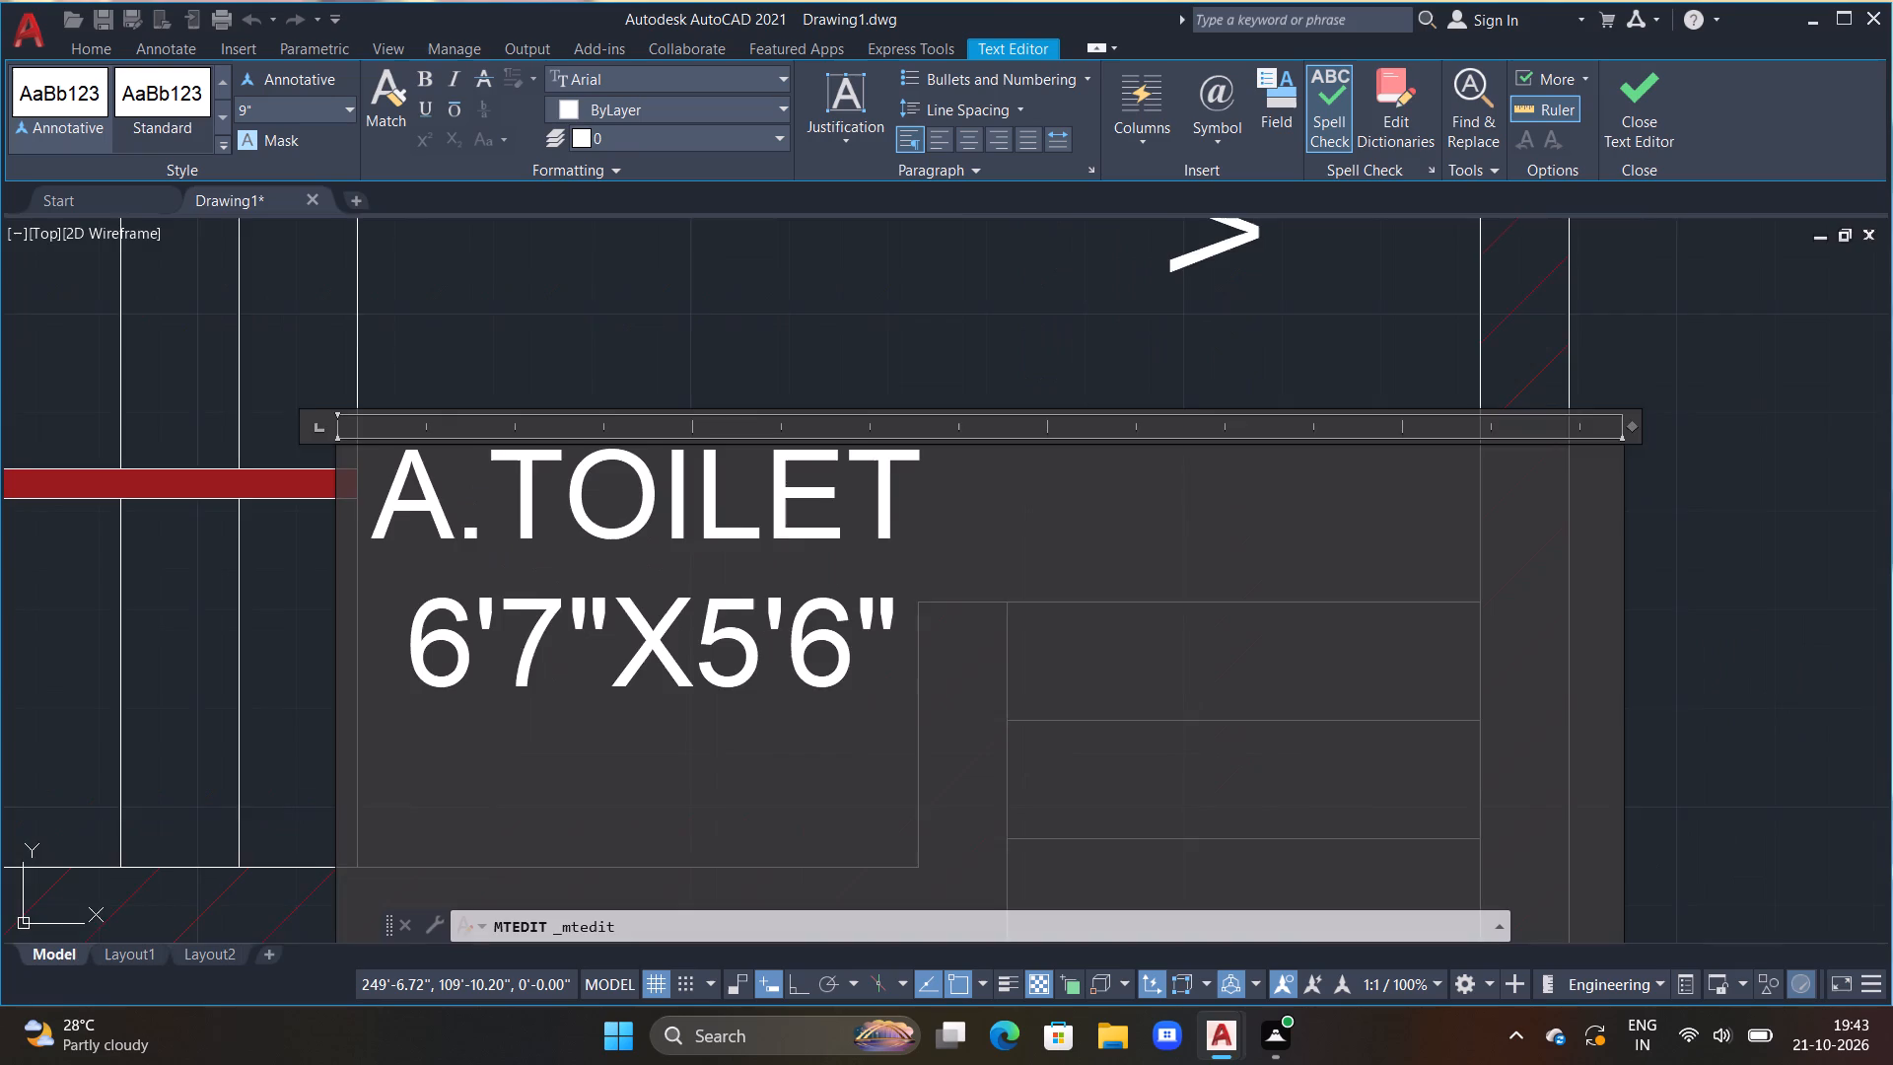
middle_click_drag(886, 685, 951, 636)
left_click_drag(981, 600, 376, 444)
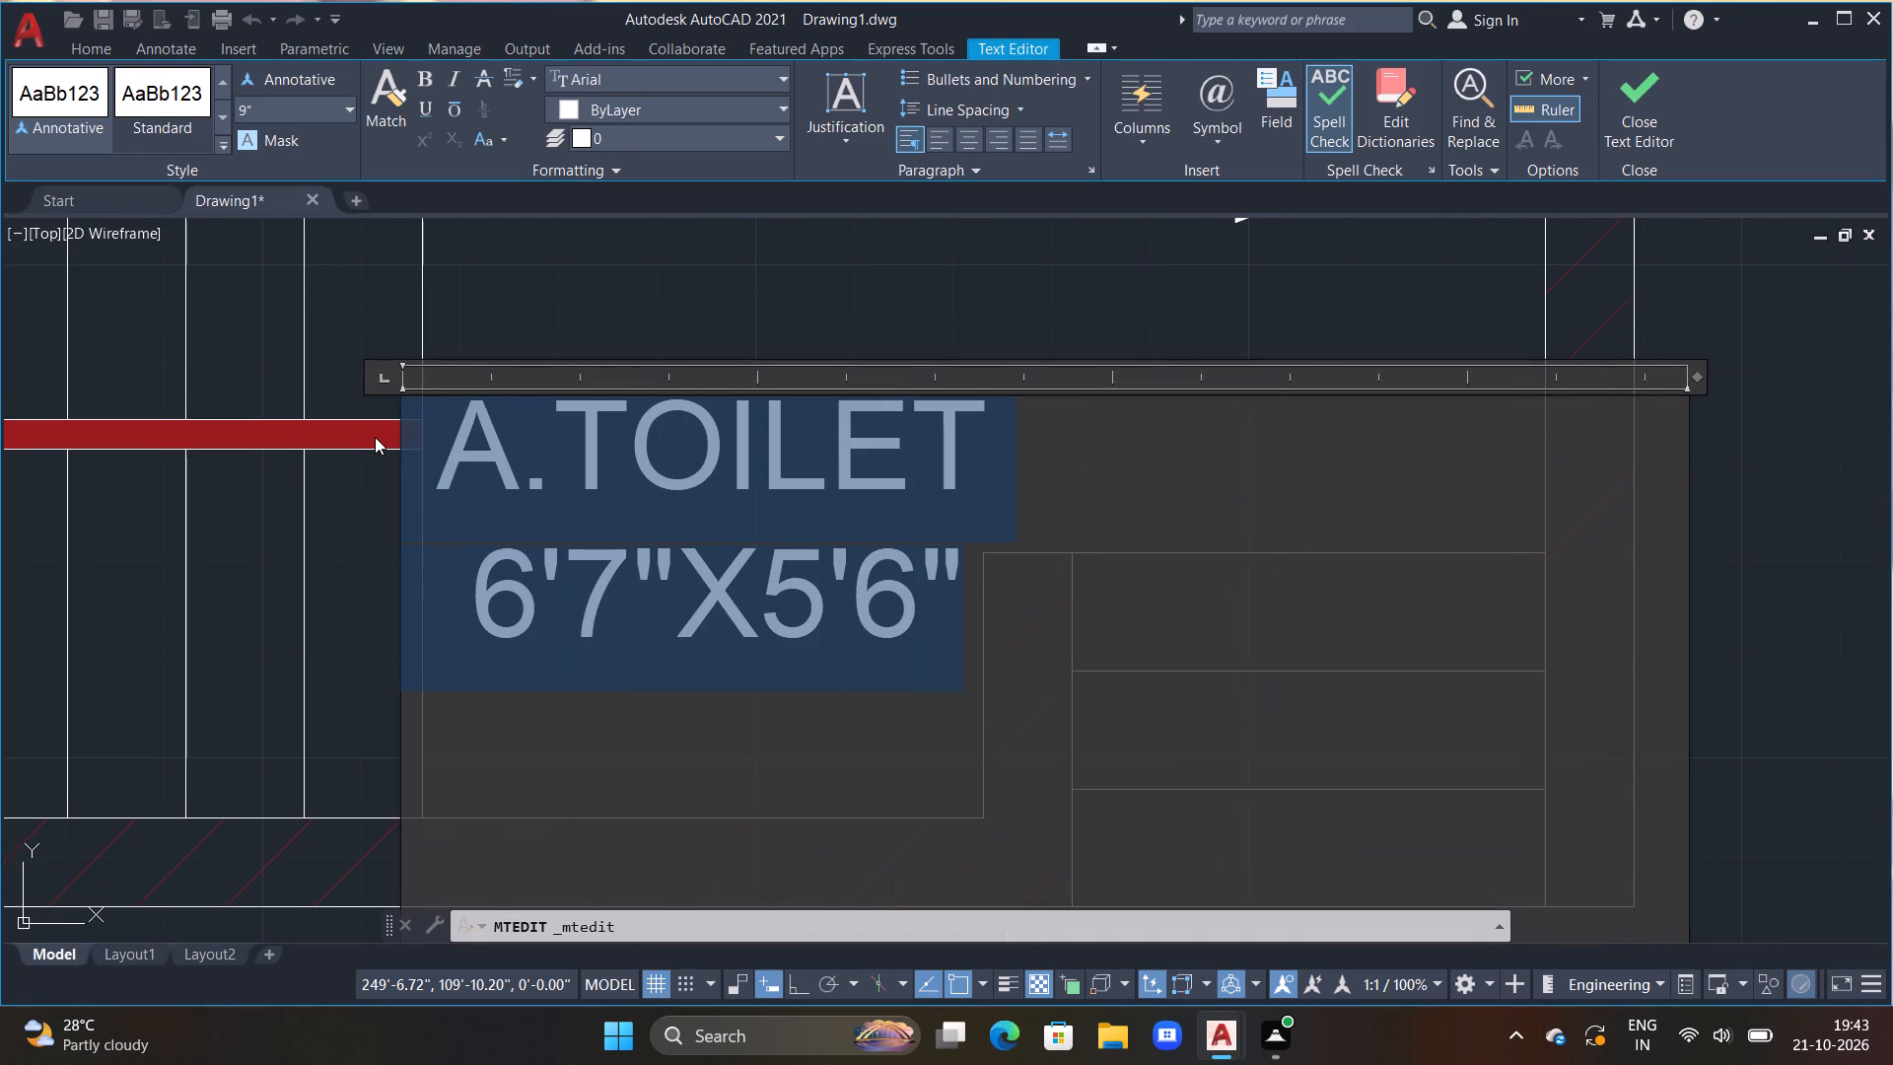
key("BackSpace")
key("space")
type("SAT")
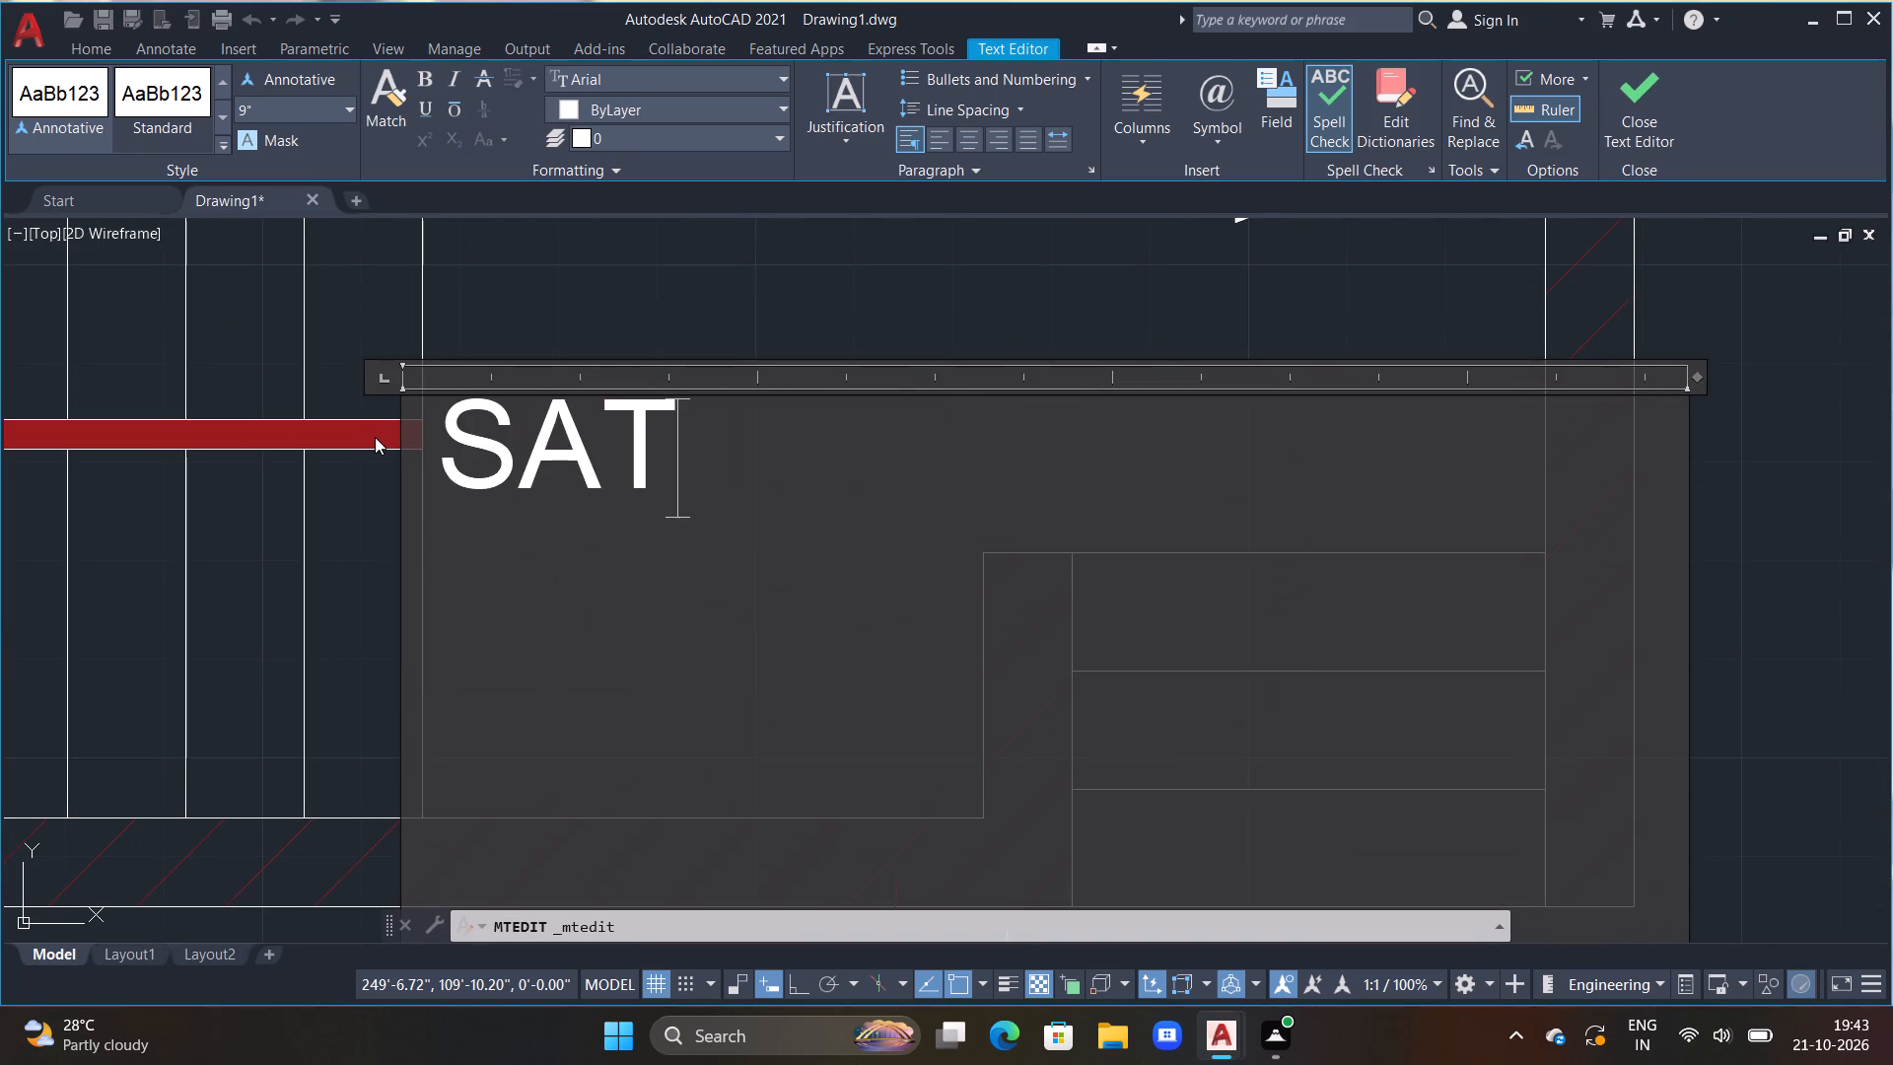
key("BackSpace")
key("BackSpace")
type("TAI")
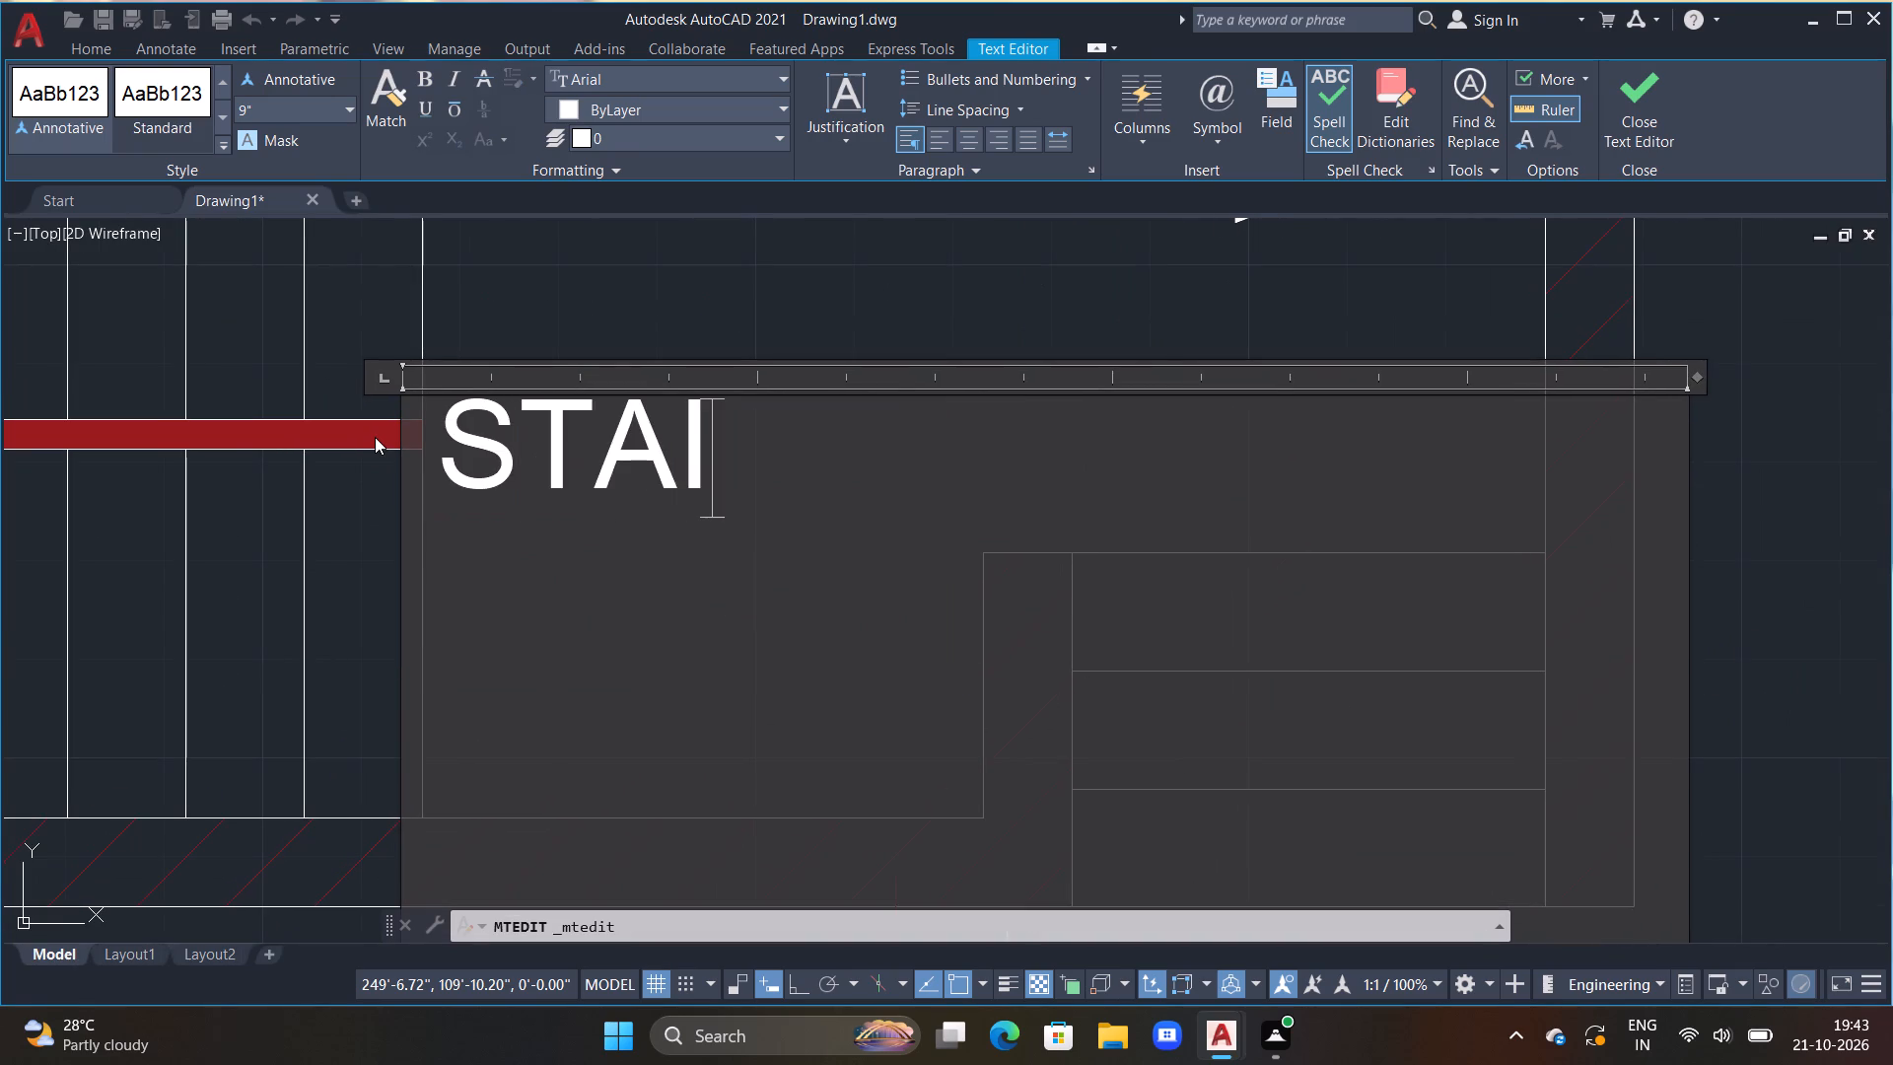
key("r")
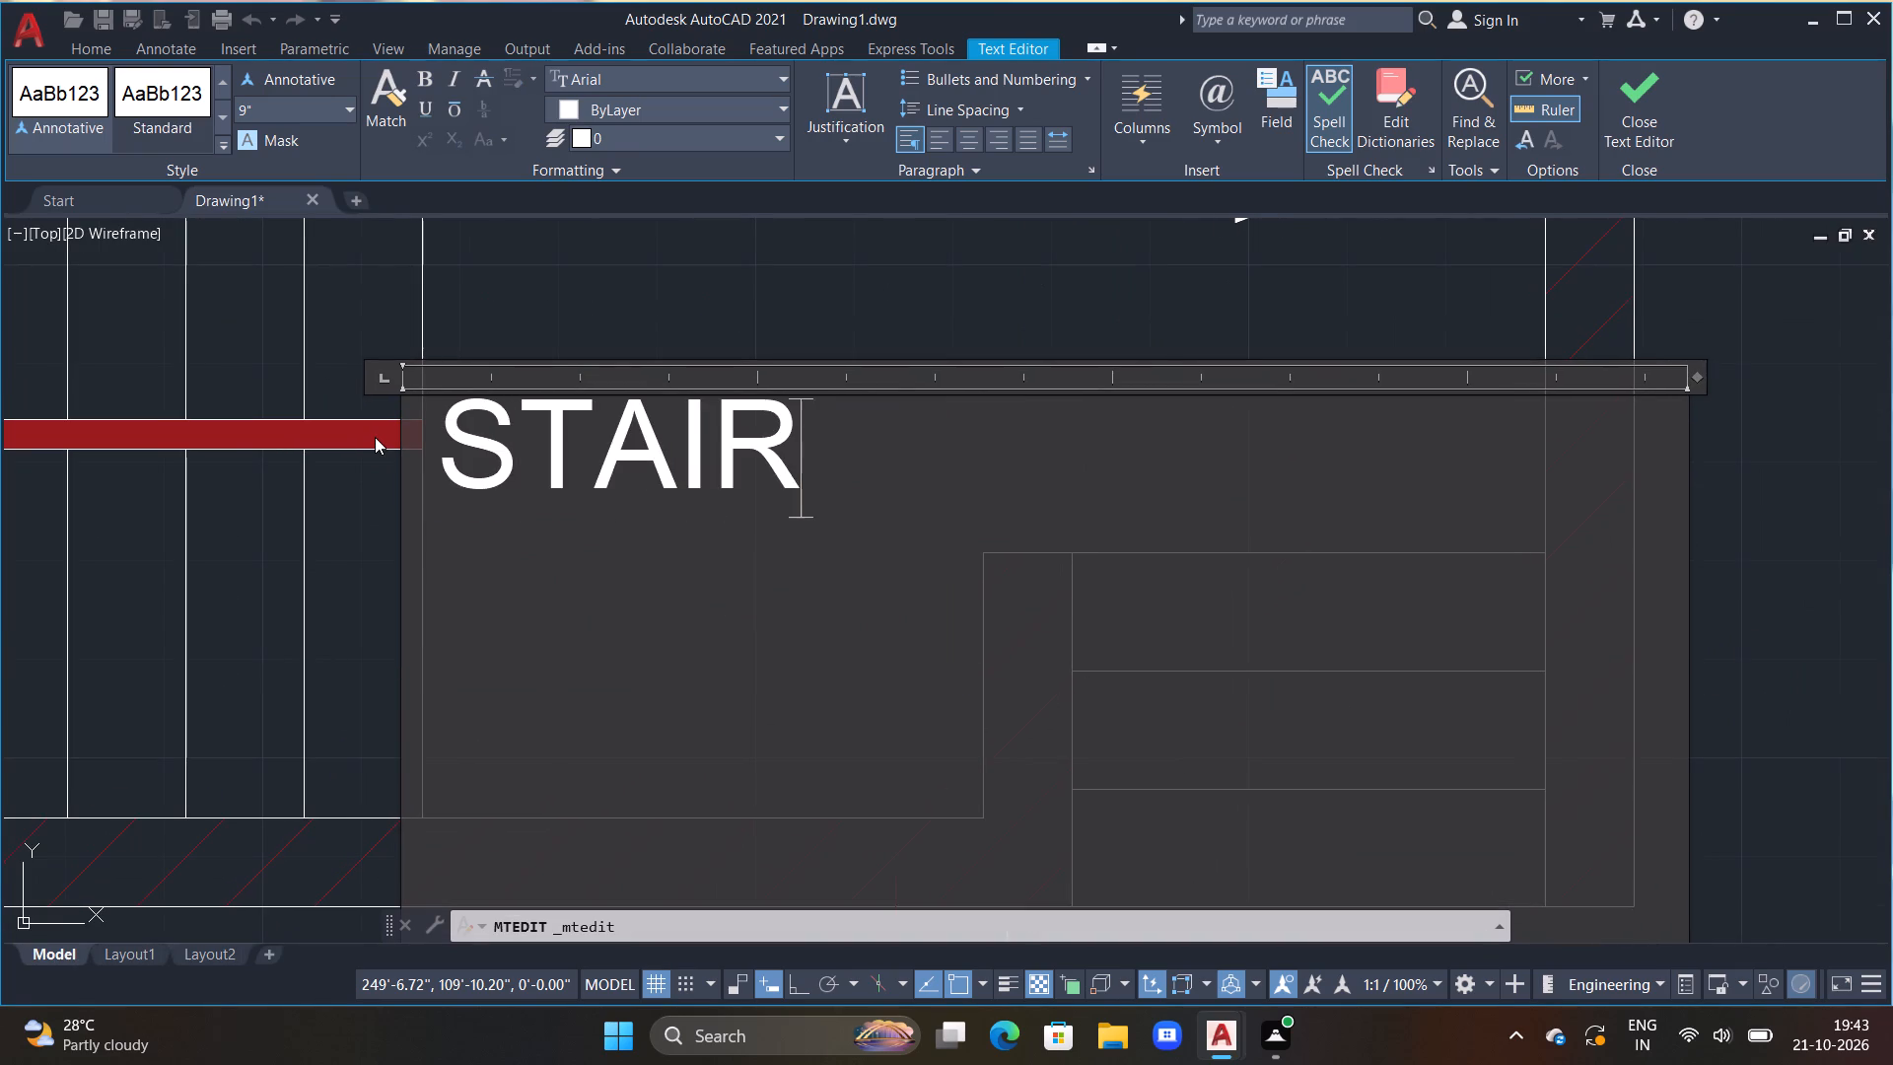
key("Return")
type("13'6\"X")
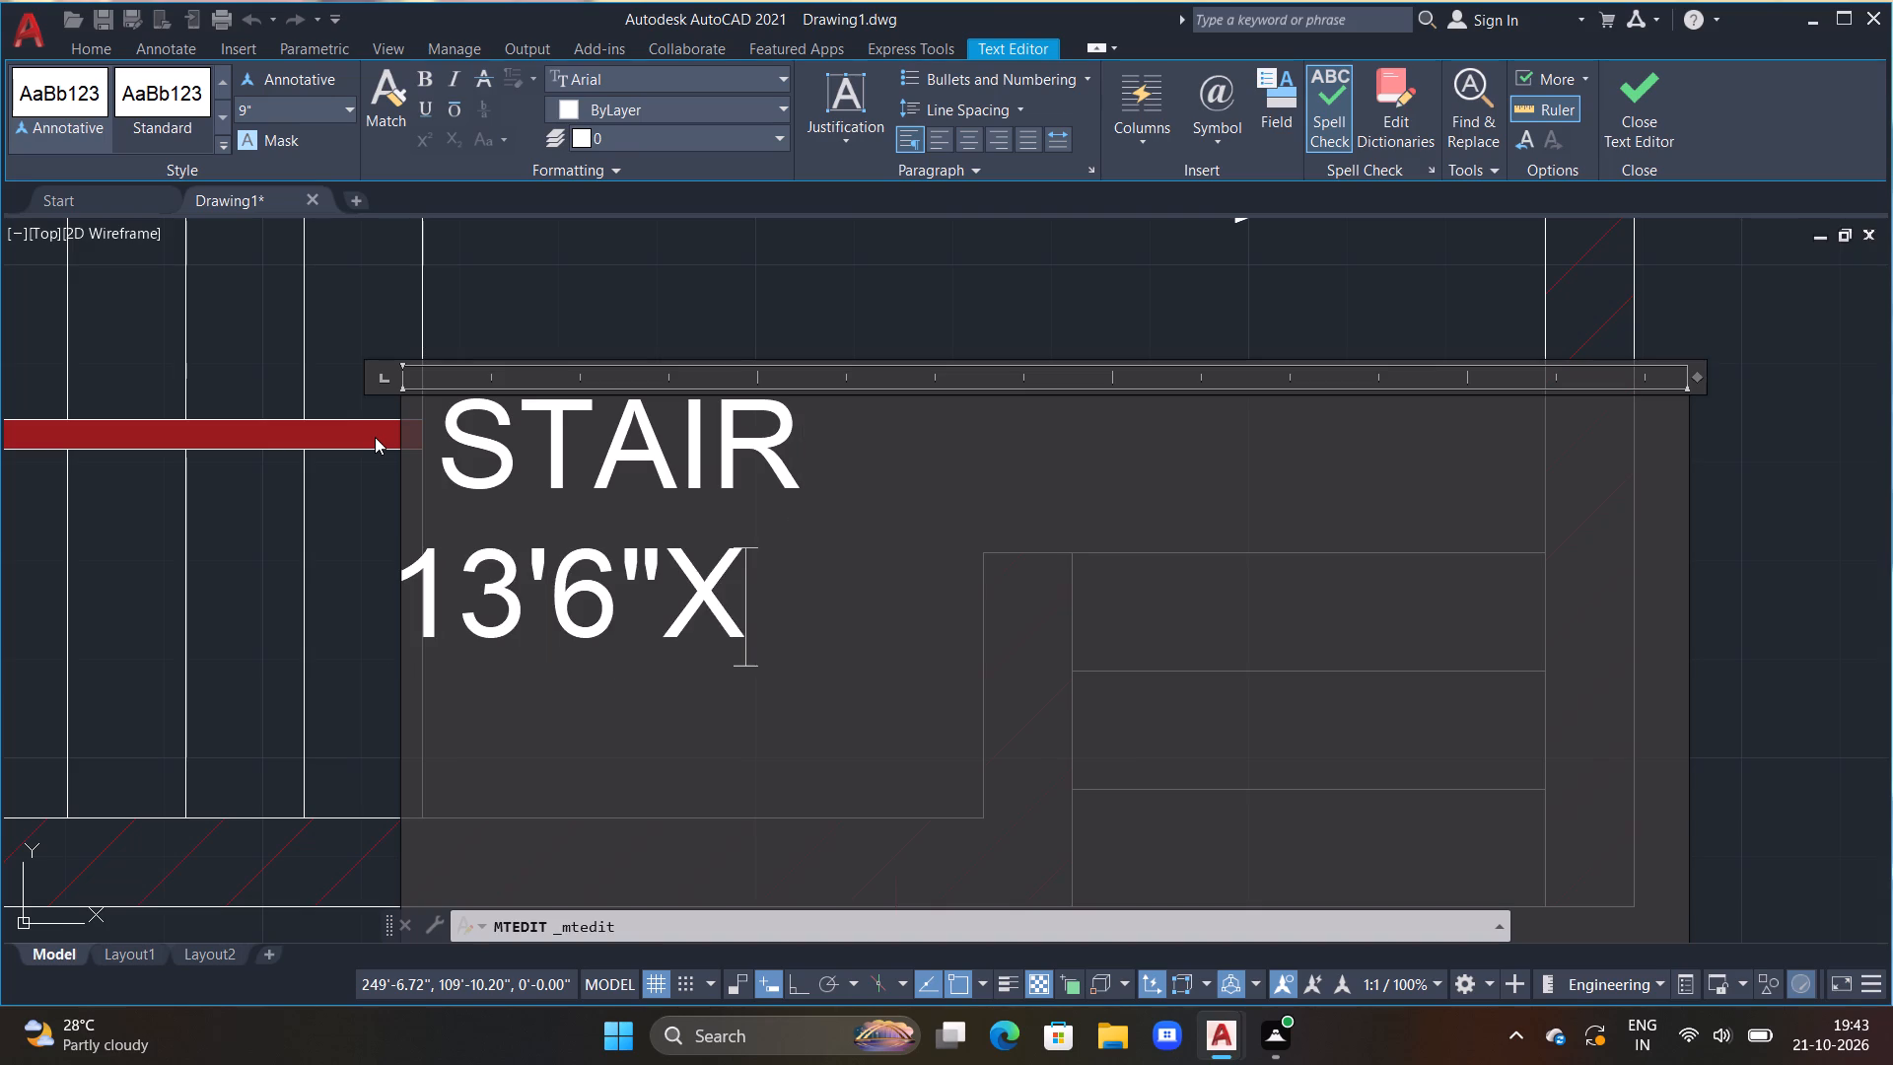
type("6'5\"")
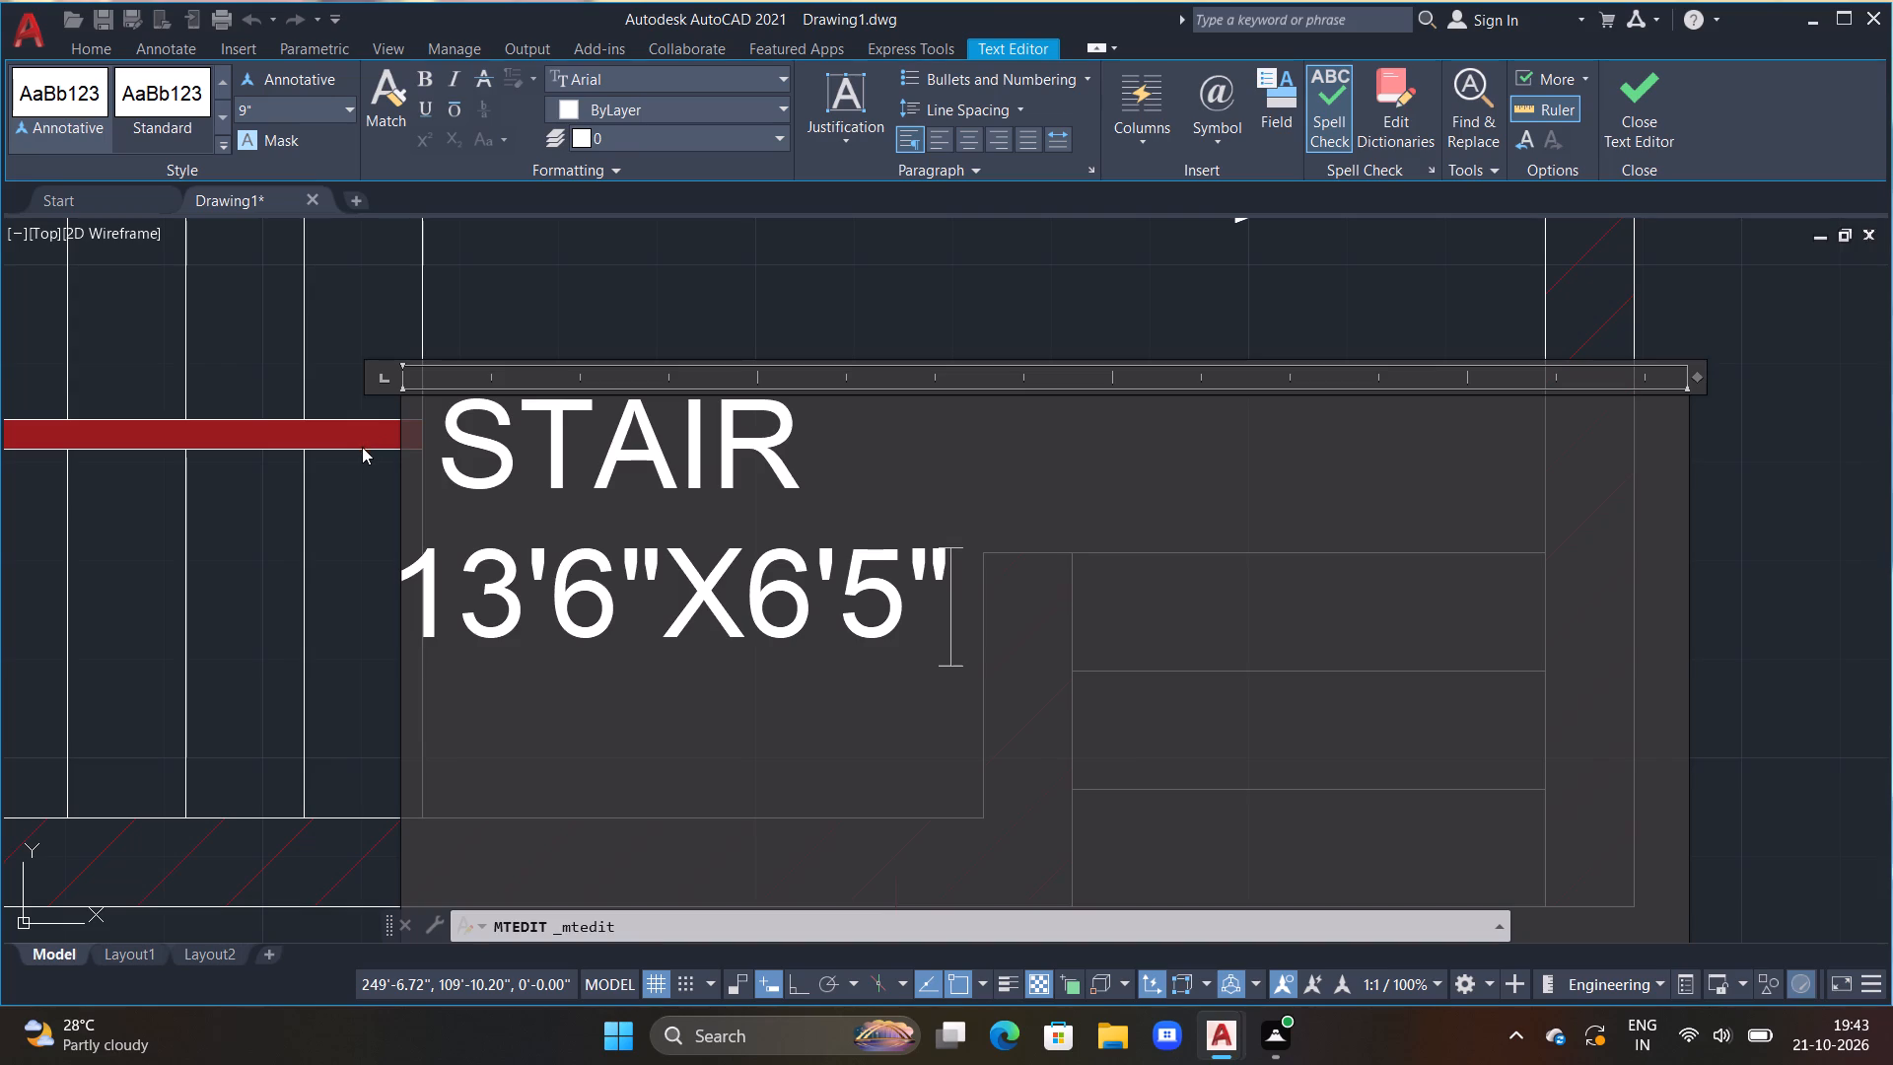
left_click(426, 453)
key("space")
key("space")
key("space")
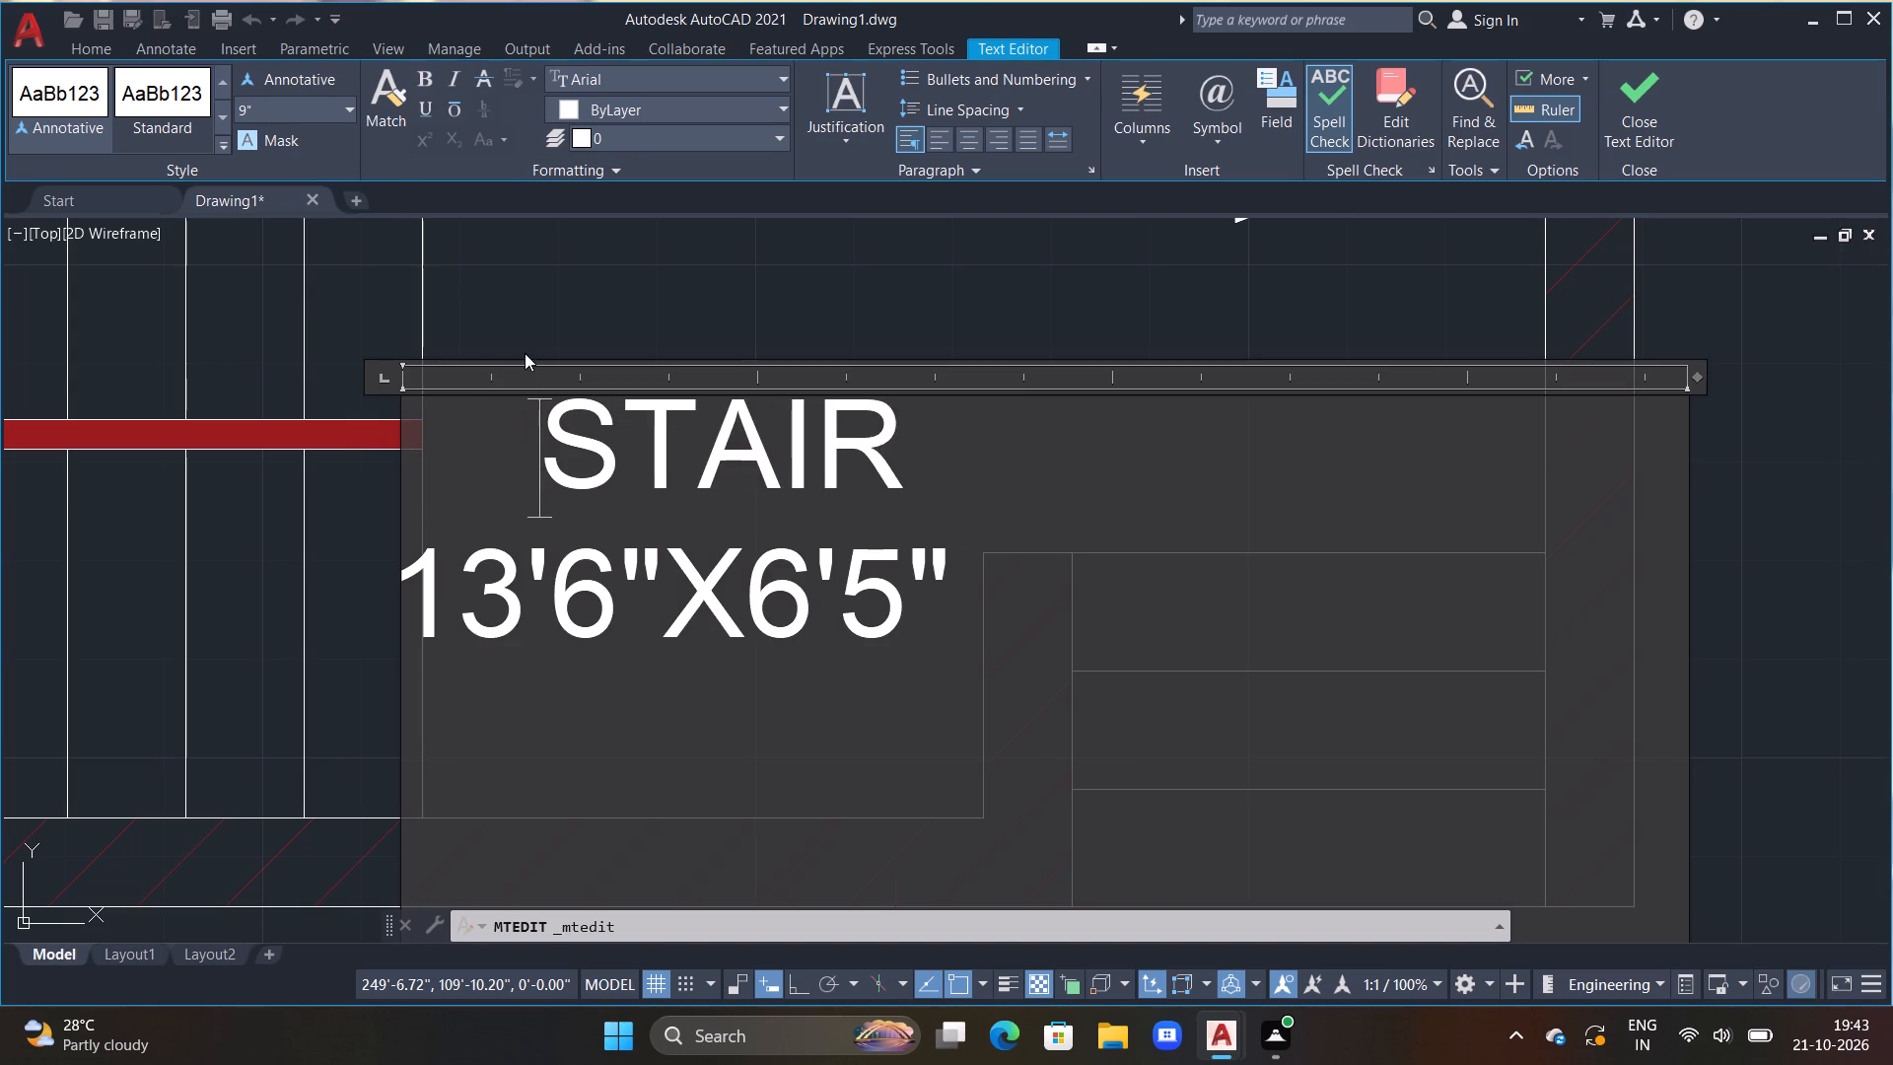
key("BackSpace")
left_click(791, 313)
scroll(794, 351, "down", 2)
Move the STAIR label slightly southeast, into the landing space beside the stair treads.
left_click(747, 466)
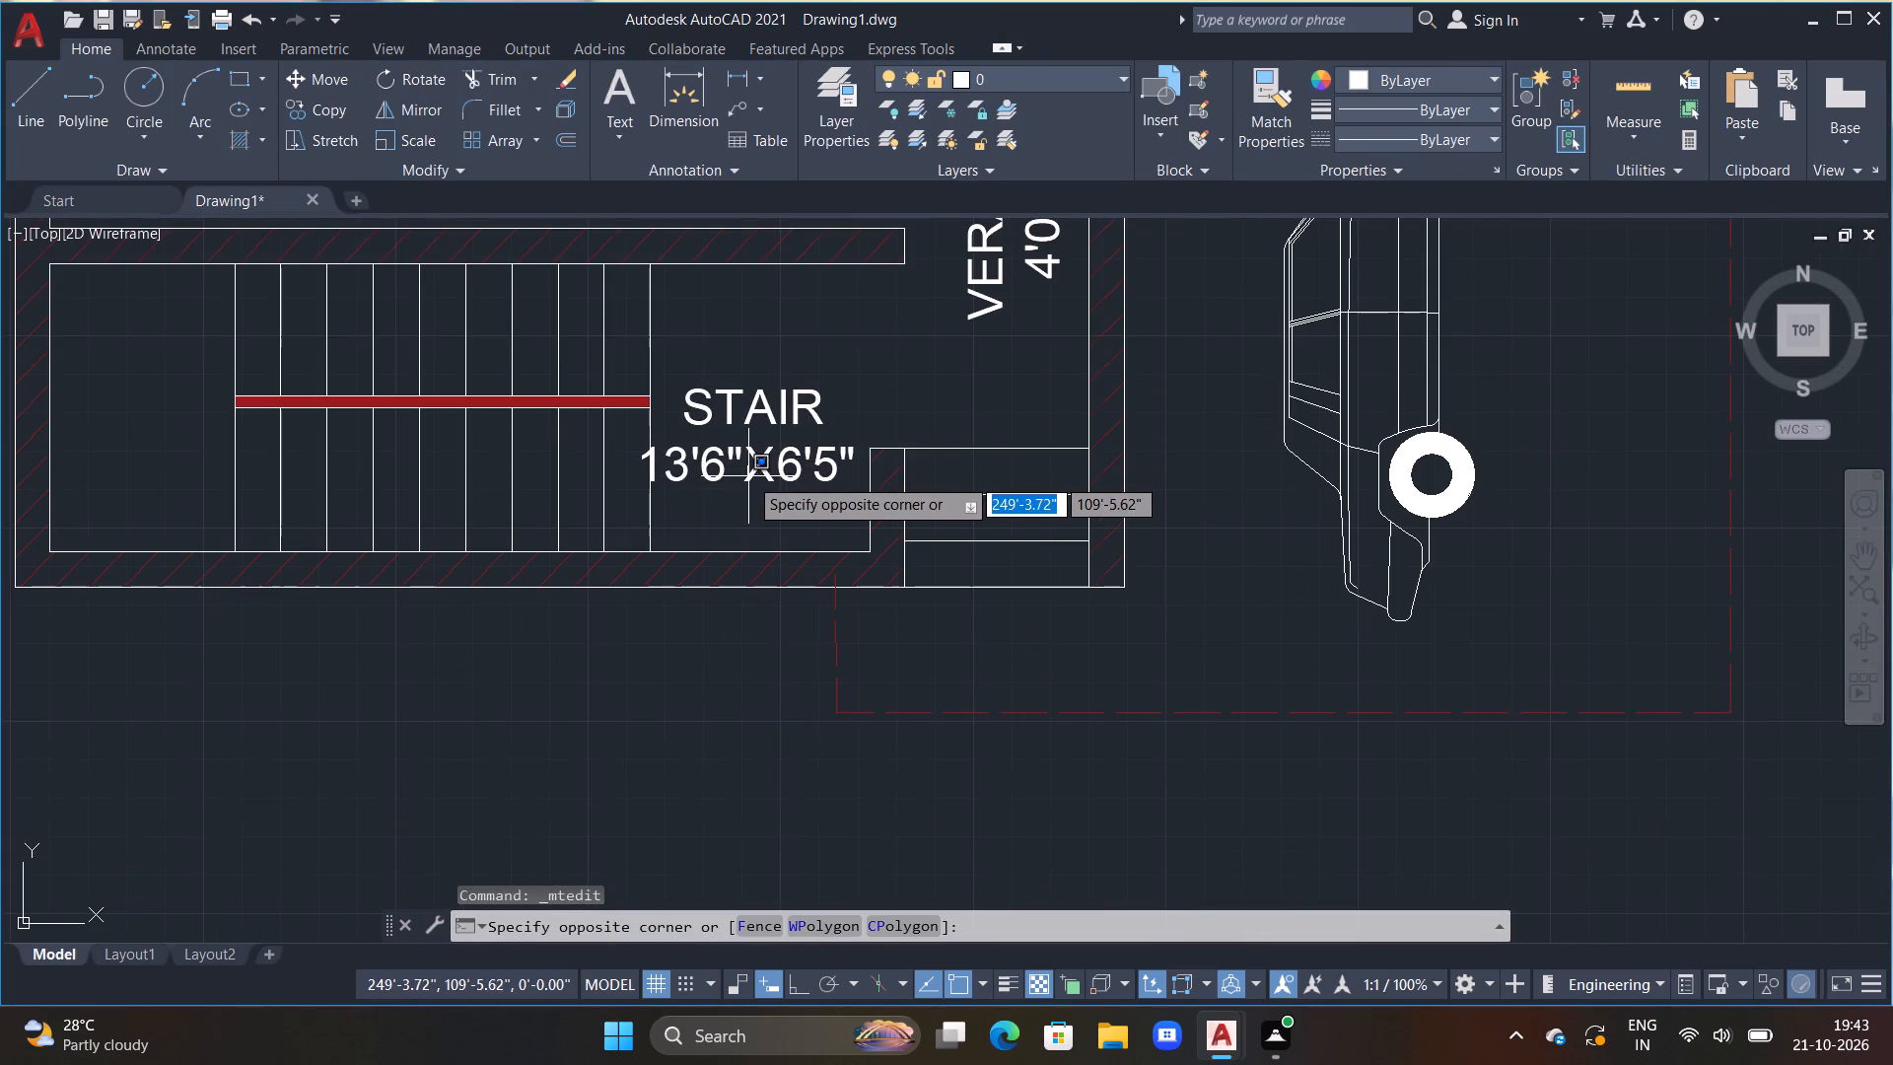
key("Escape")
left_click(706, 465)
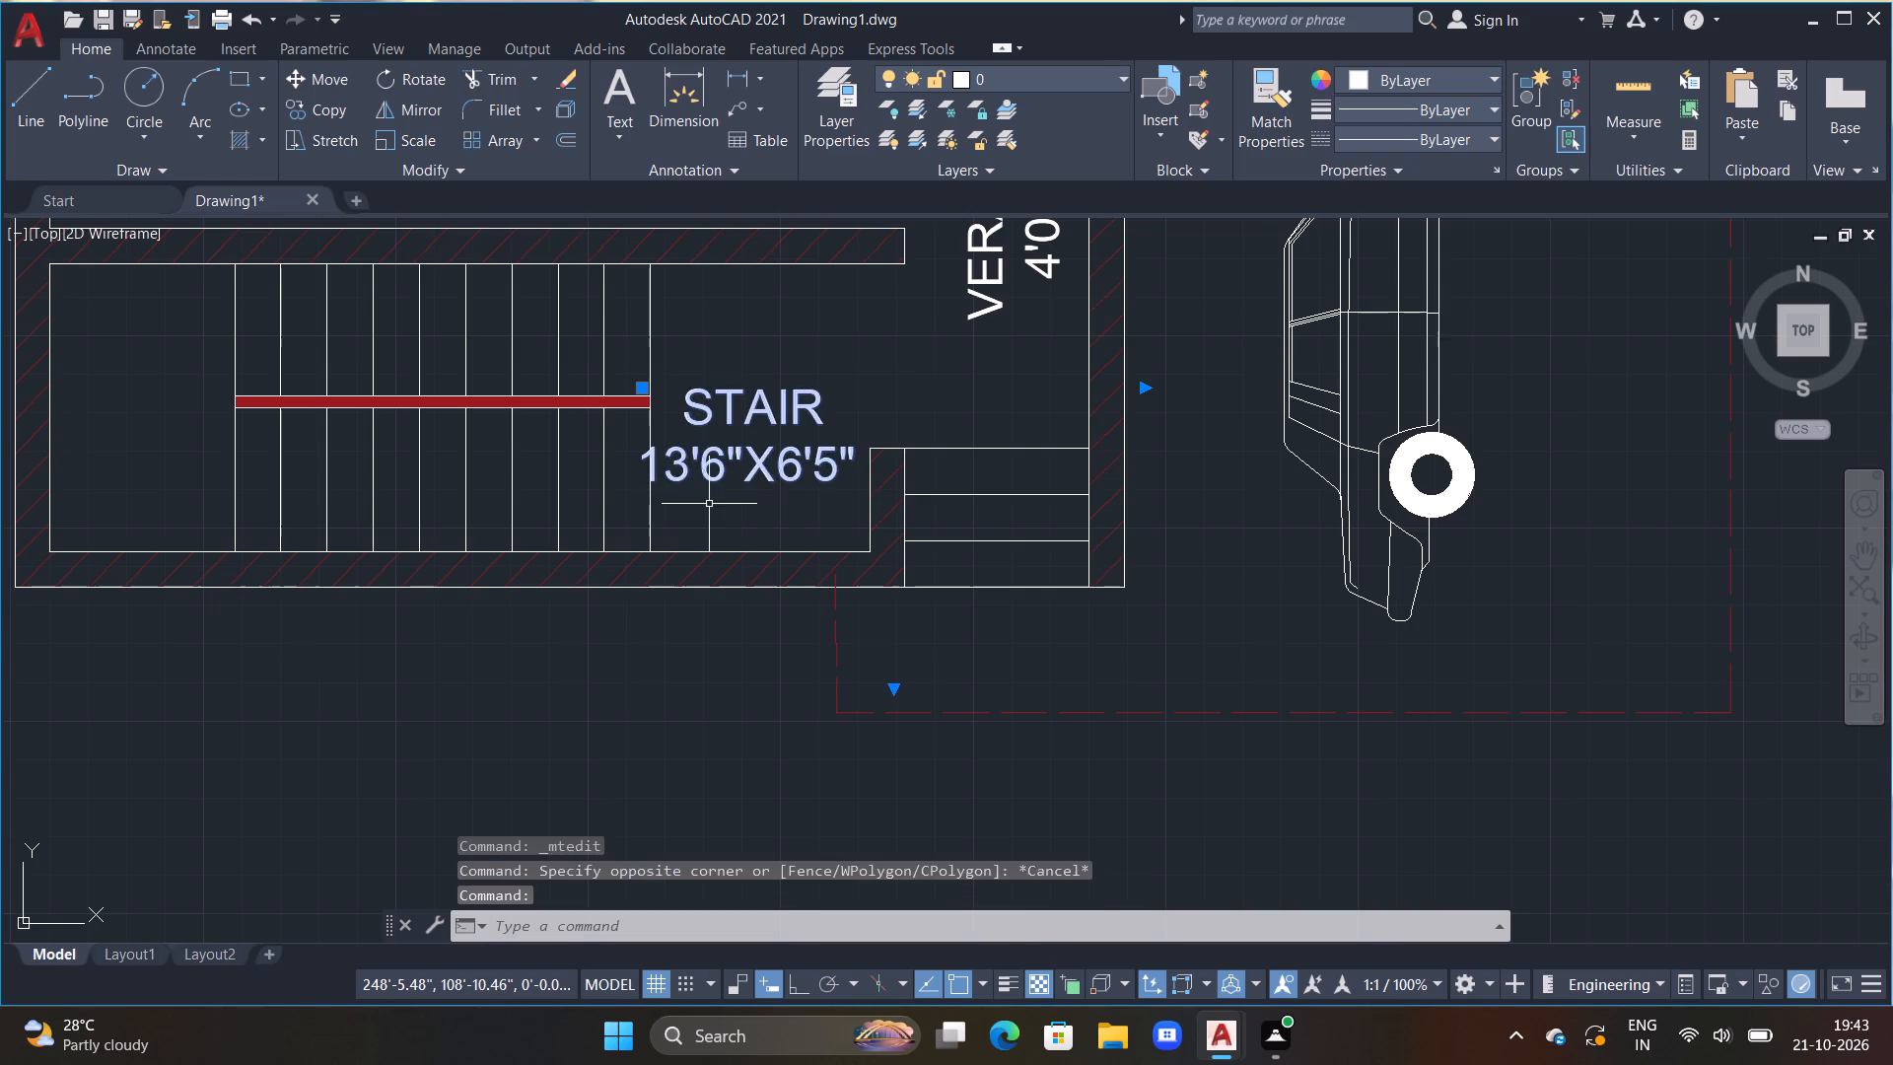
type("M")
key("space")
left_click(709, 504)
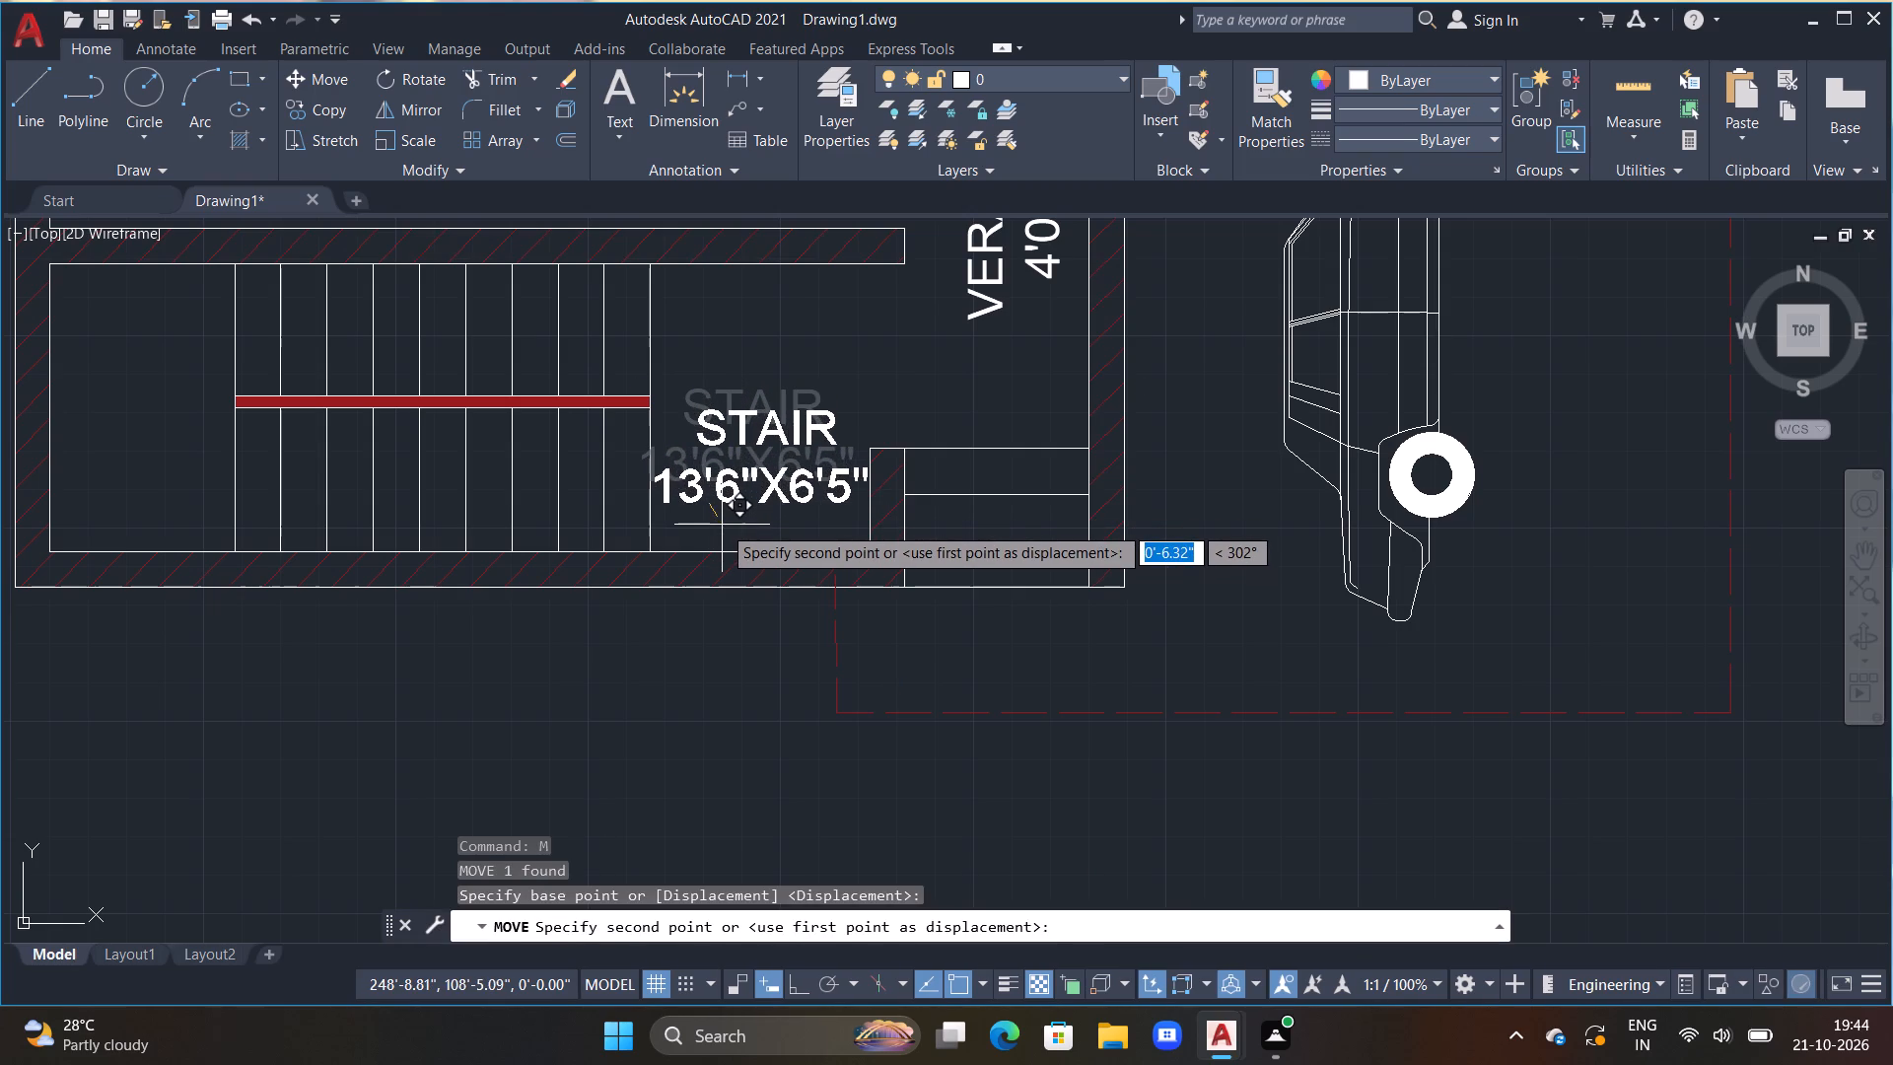
left_click(718, 526)
key("Escape")
Replace the text of the label east of the sofa and centre table with an indented LIVING line above 13'6"X16'0".
scroll(733, 416, "down", 2)
middle_click_drag(689, 365, 755, 567)
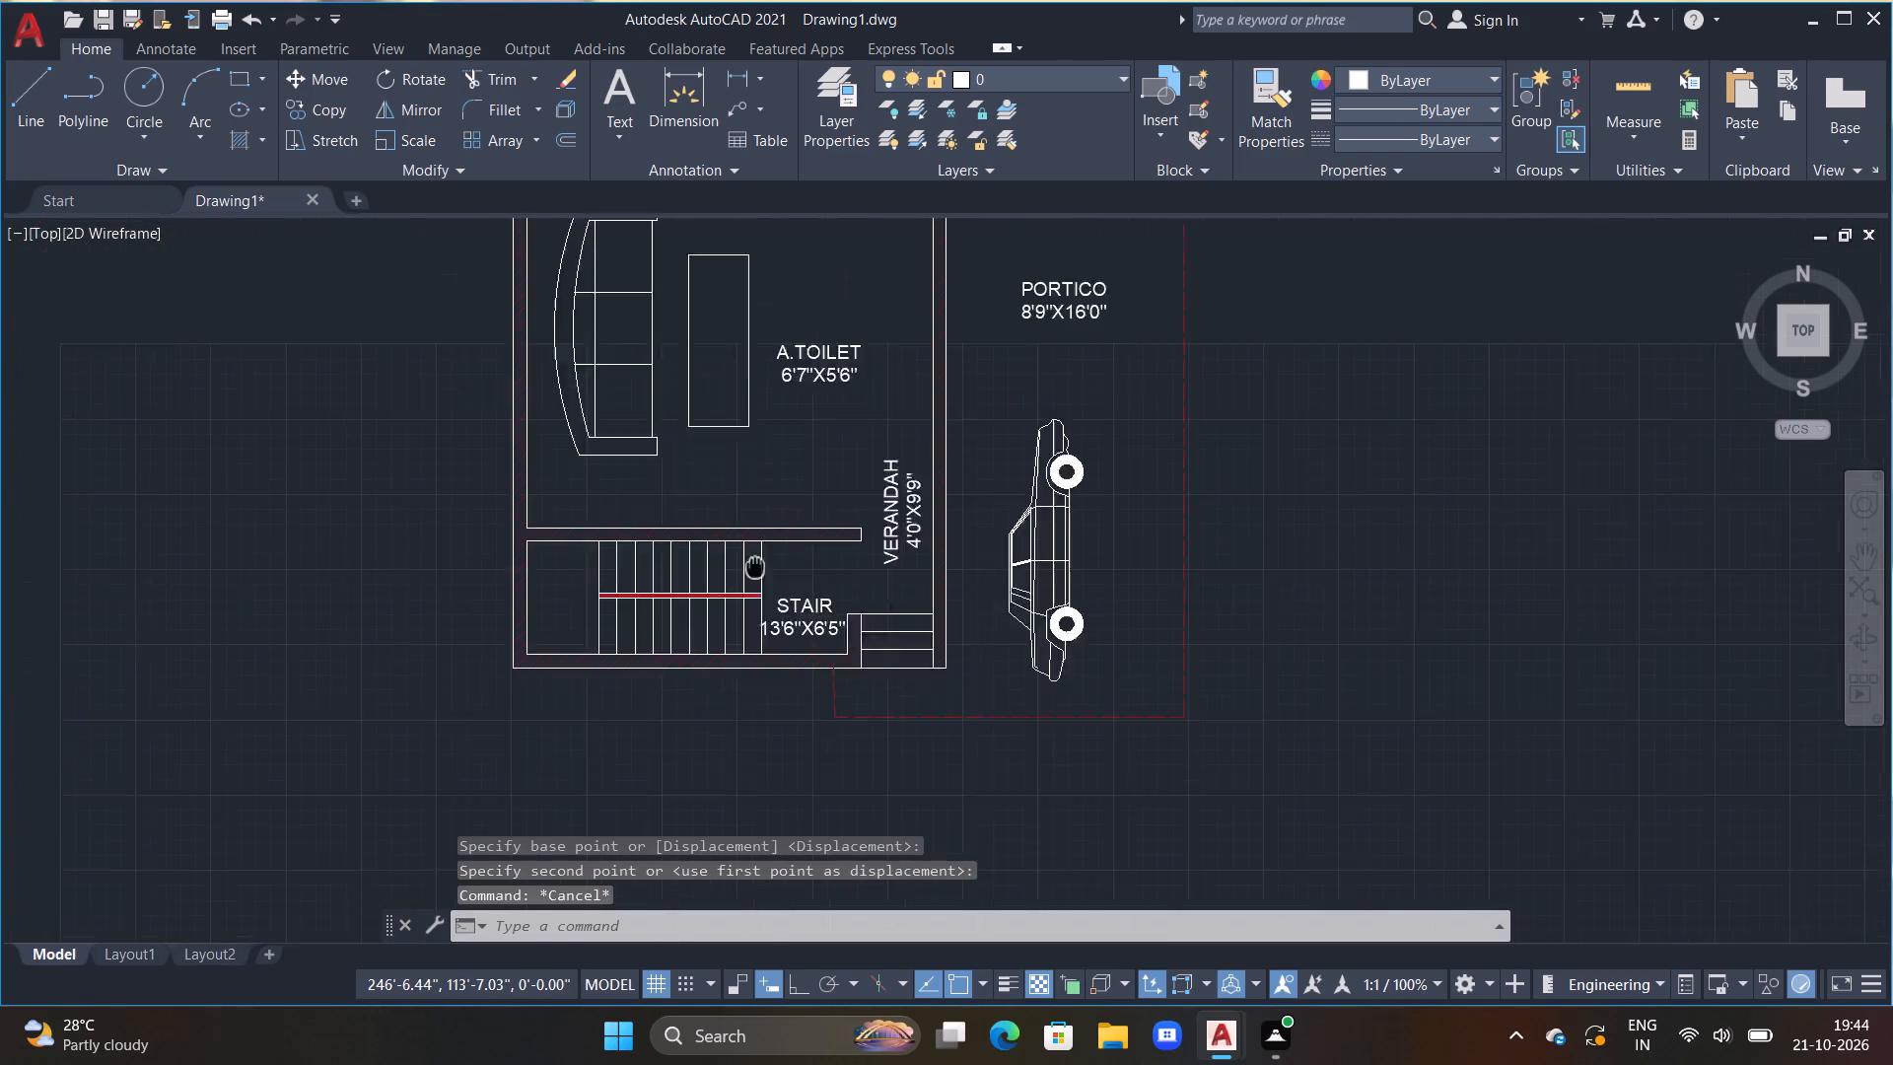
middle_click_drag(755, 567, 773, 609)
double_click(818, 435)
scroll(816, 435, "up", 2)
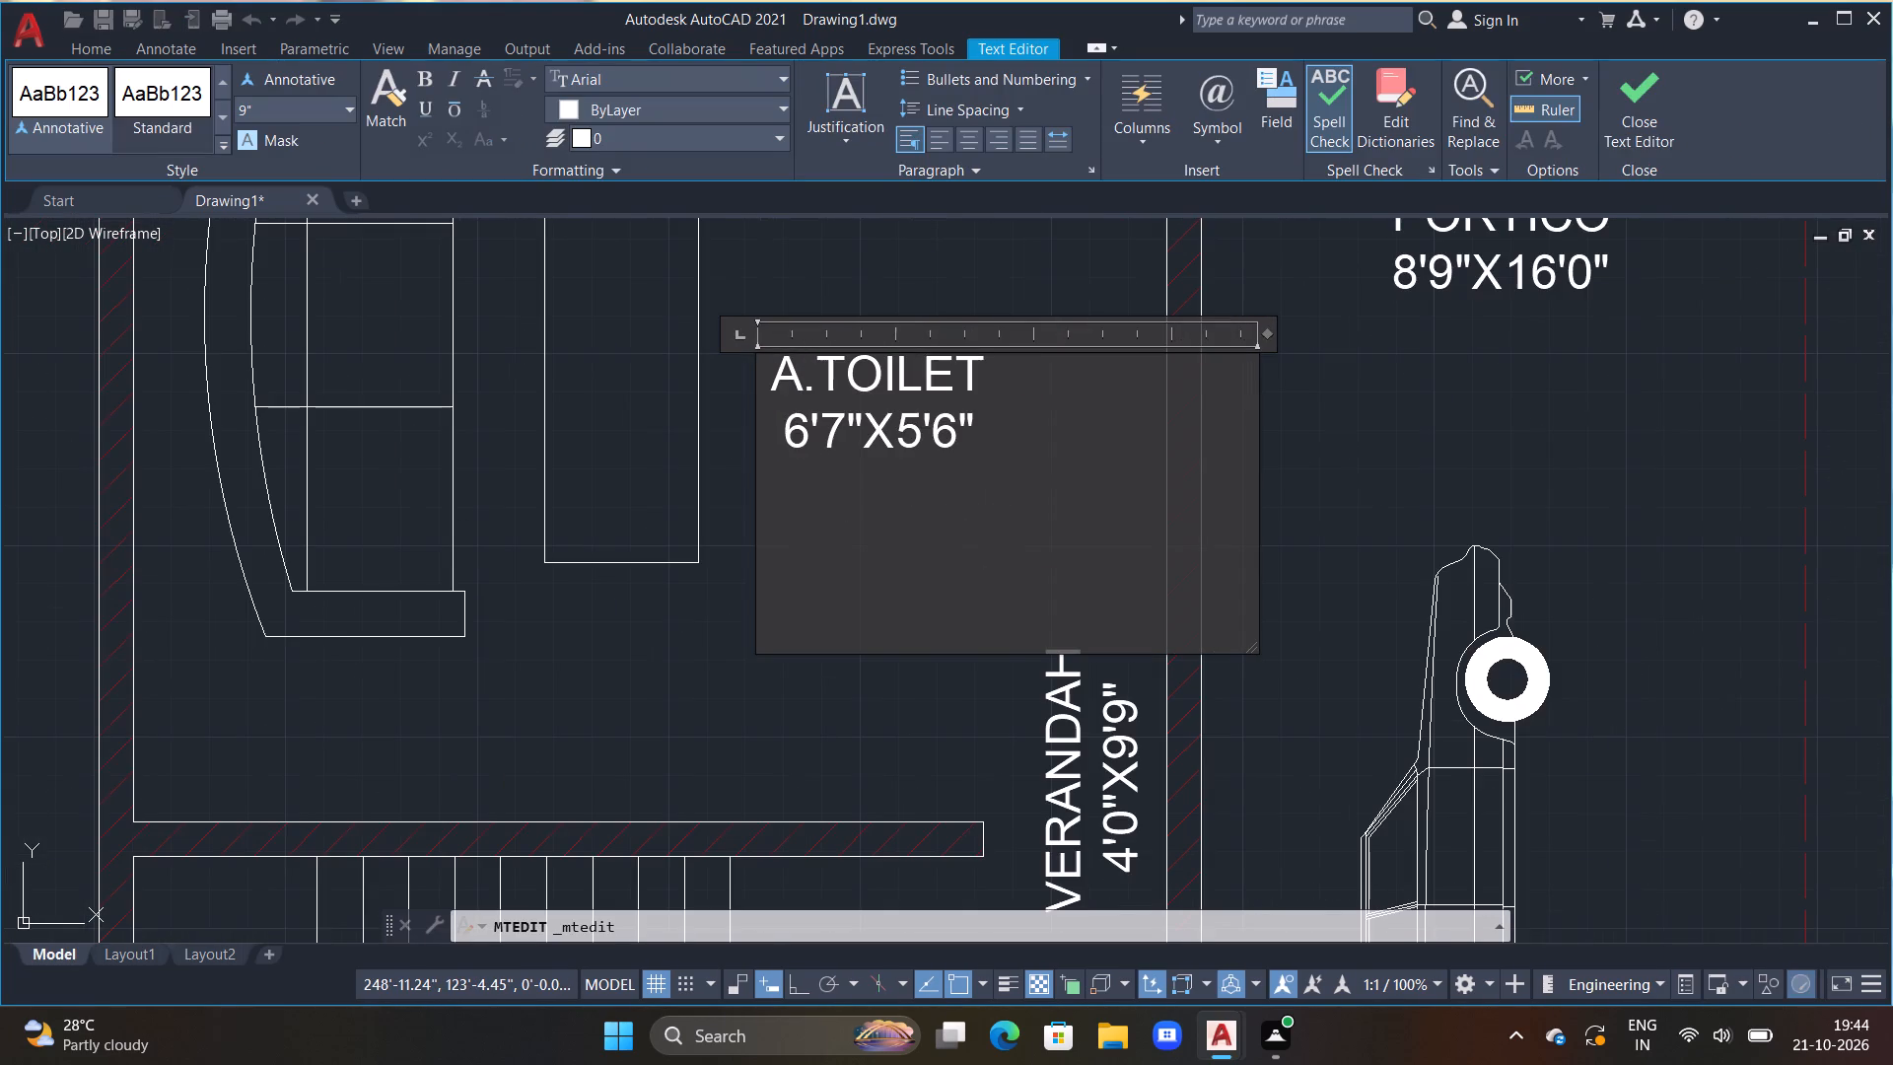
left_click_drag(979, 428, 724, 388)
key("BackSpace")
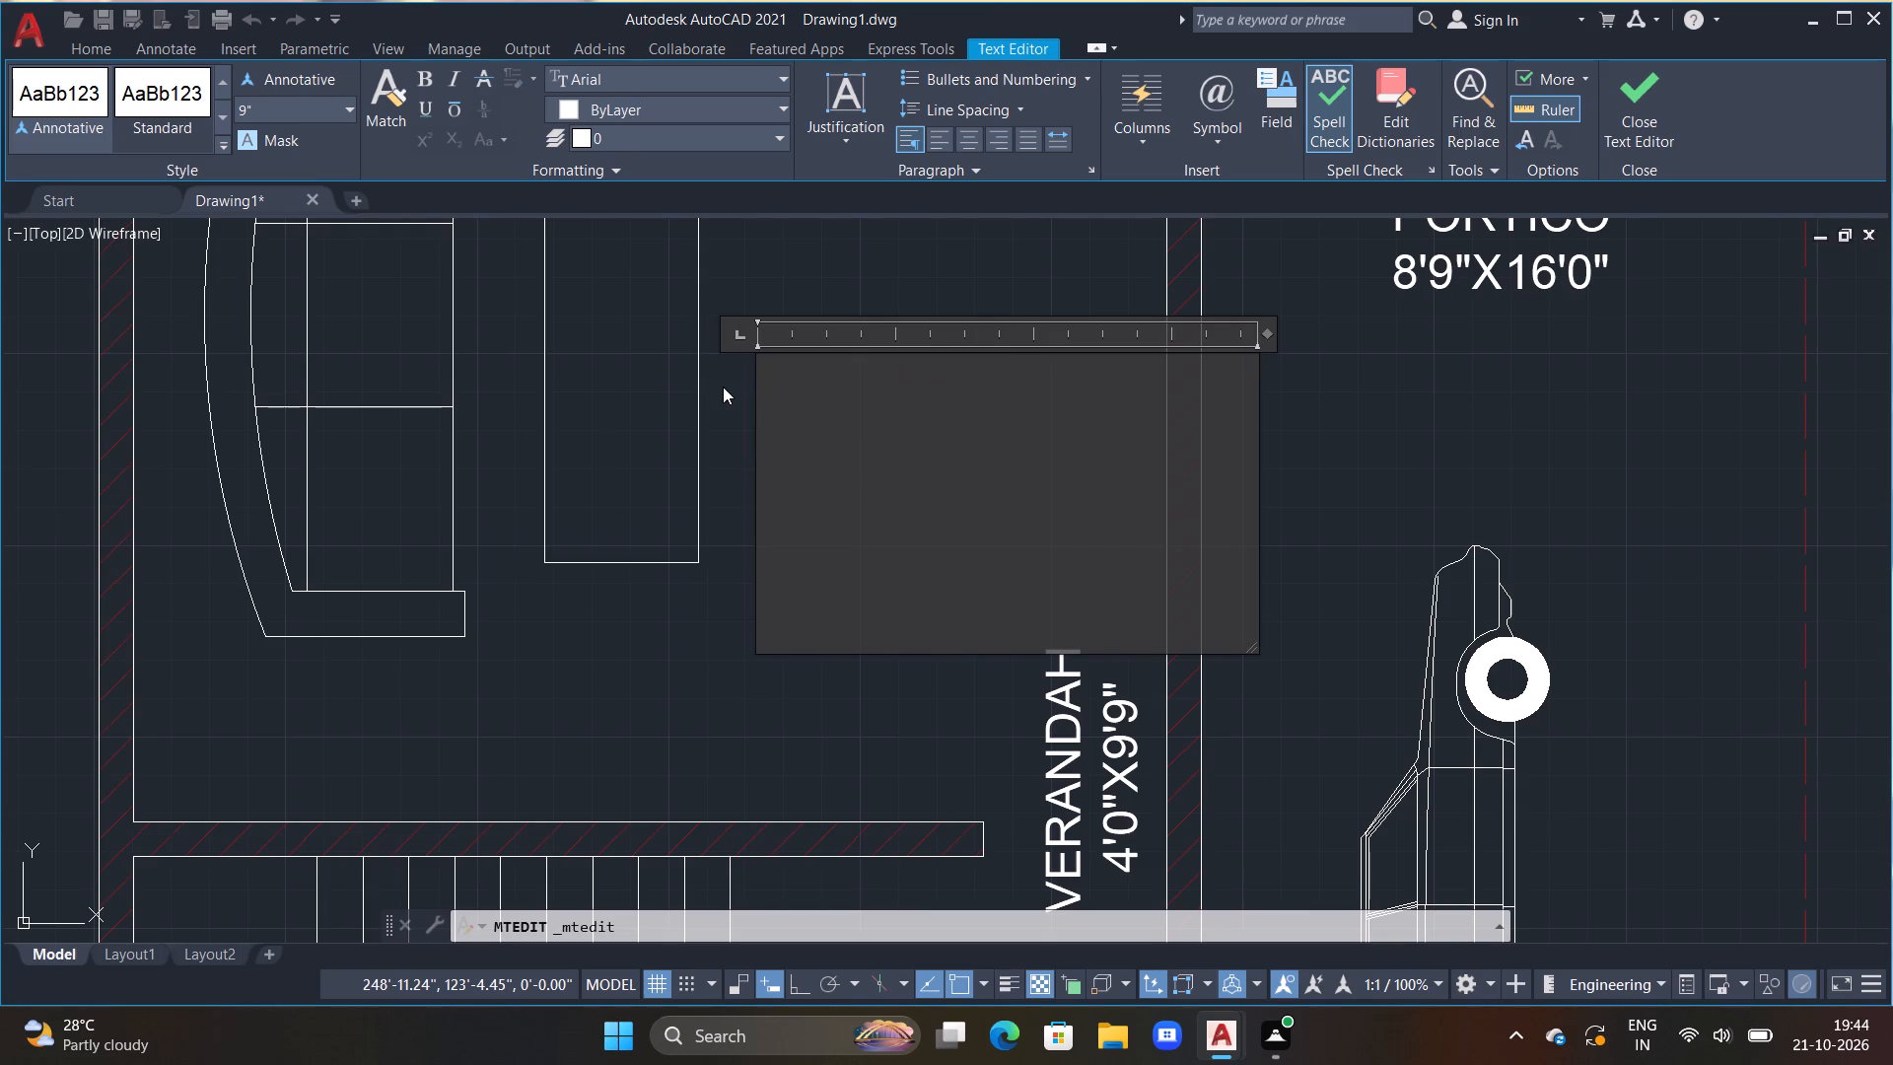
type("LIVING")
key("Return")
type("13'6\"")
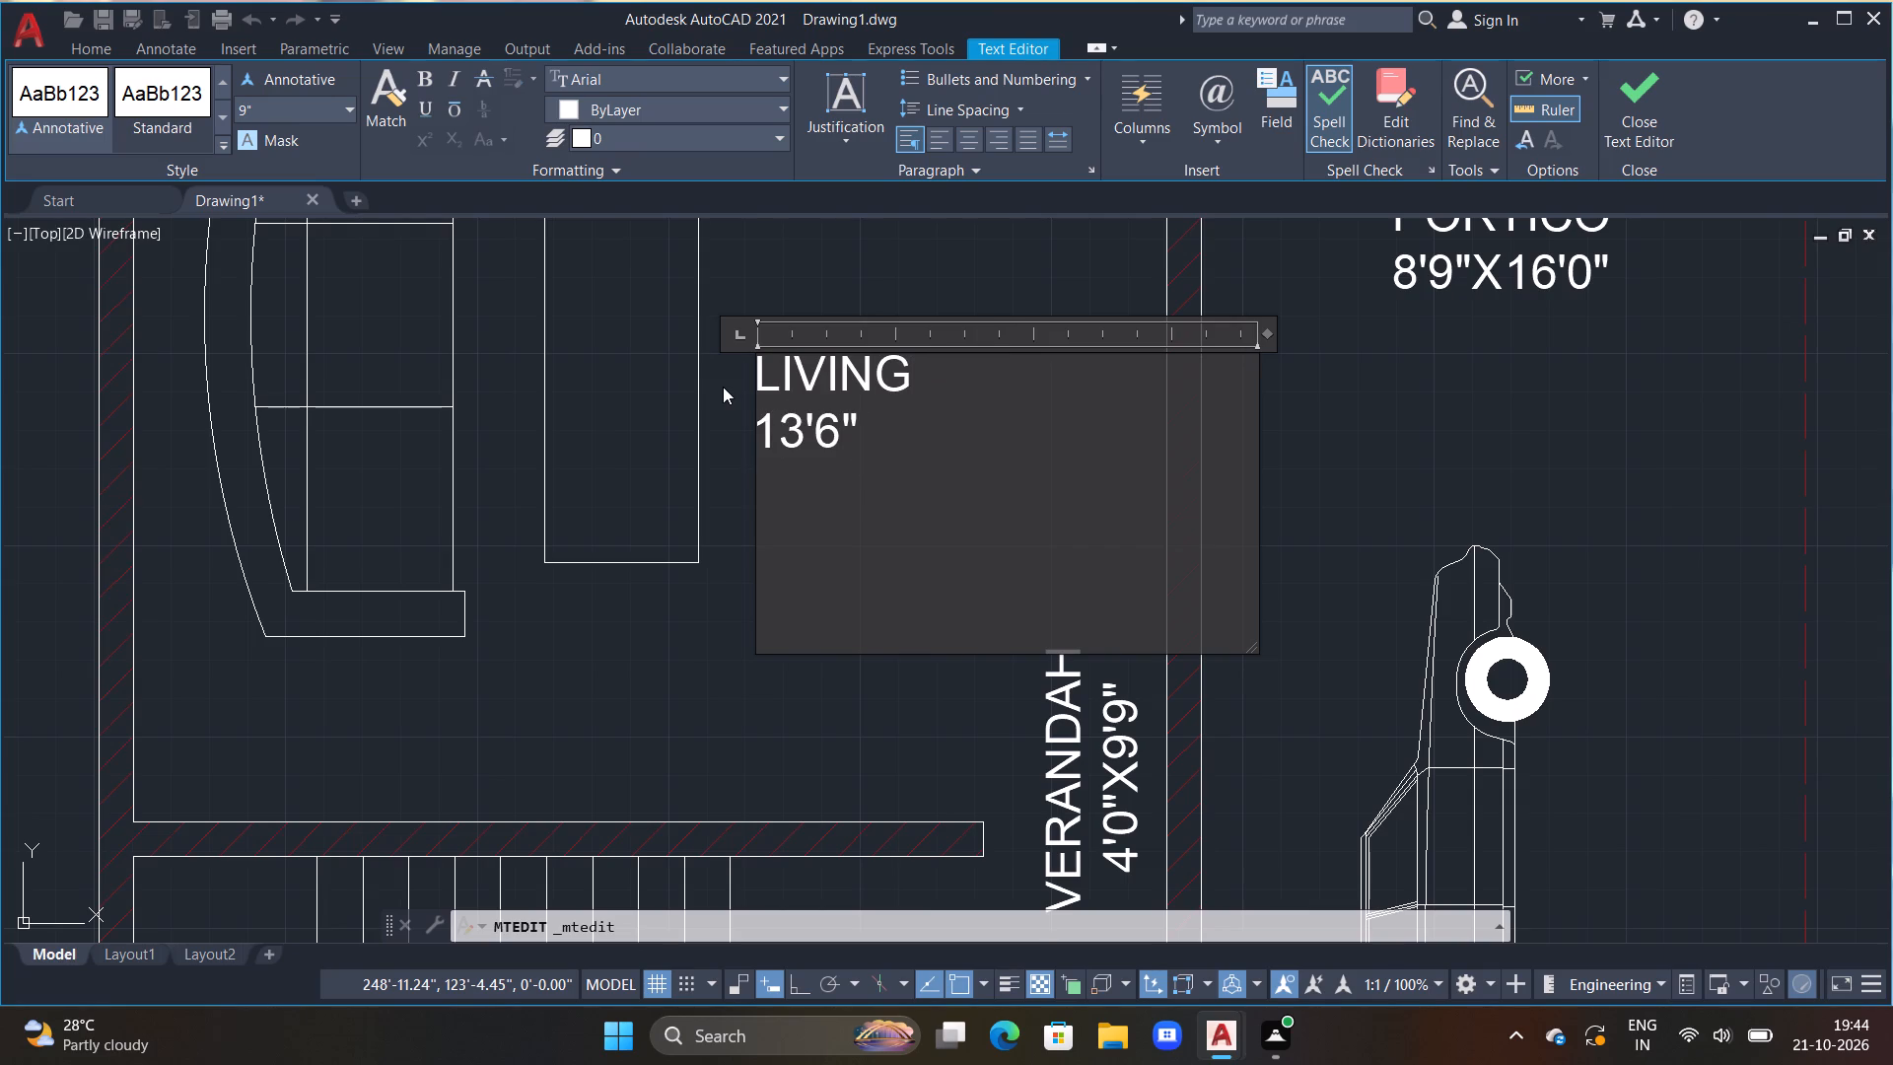
type("X16'0\"")
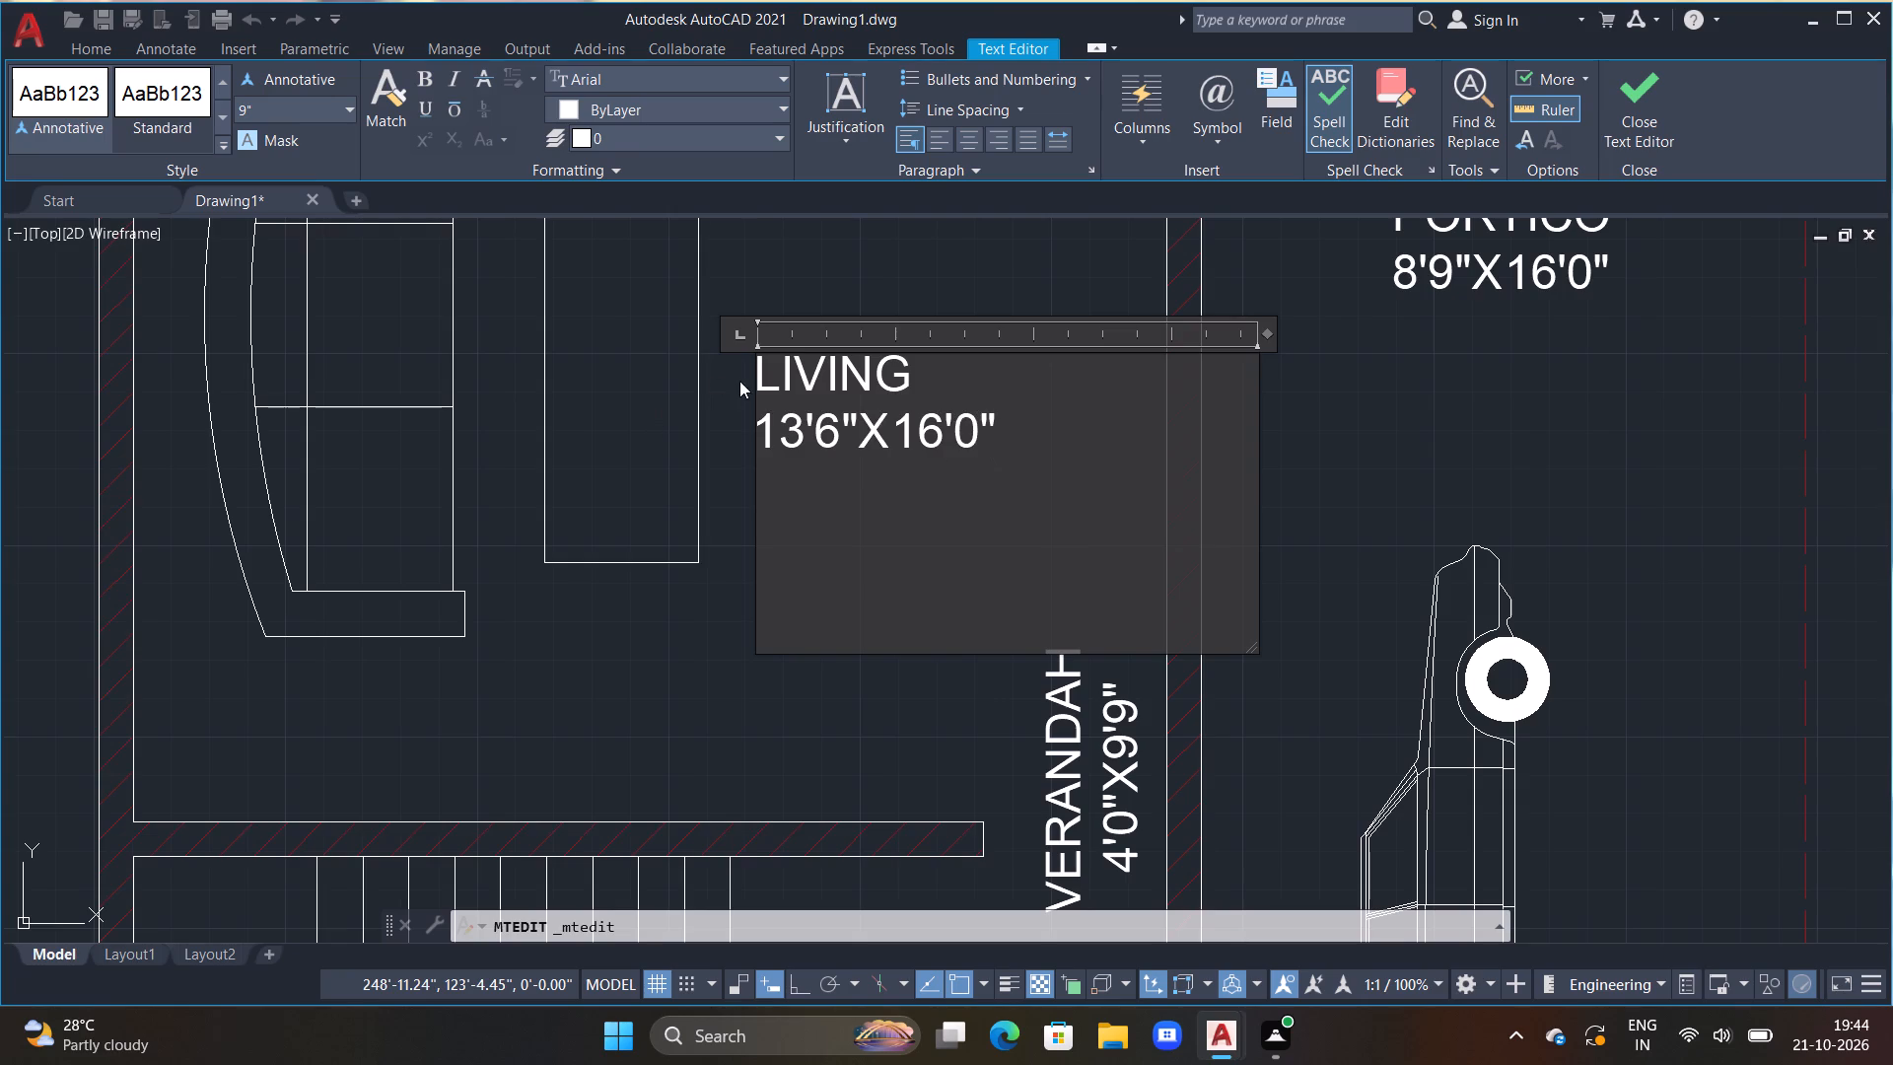
left_click(754, 385)
double_click(755, 385)
key("space")
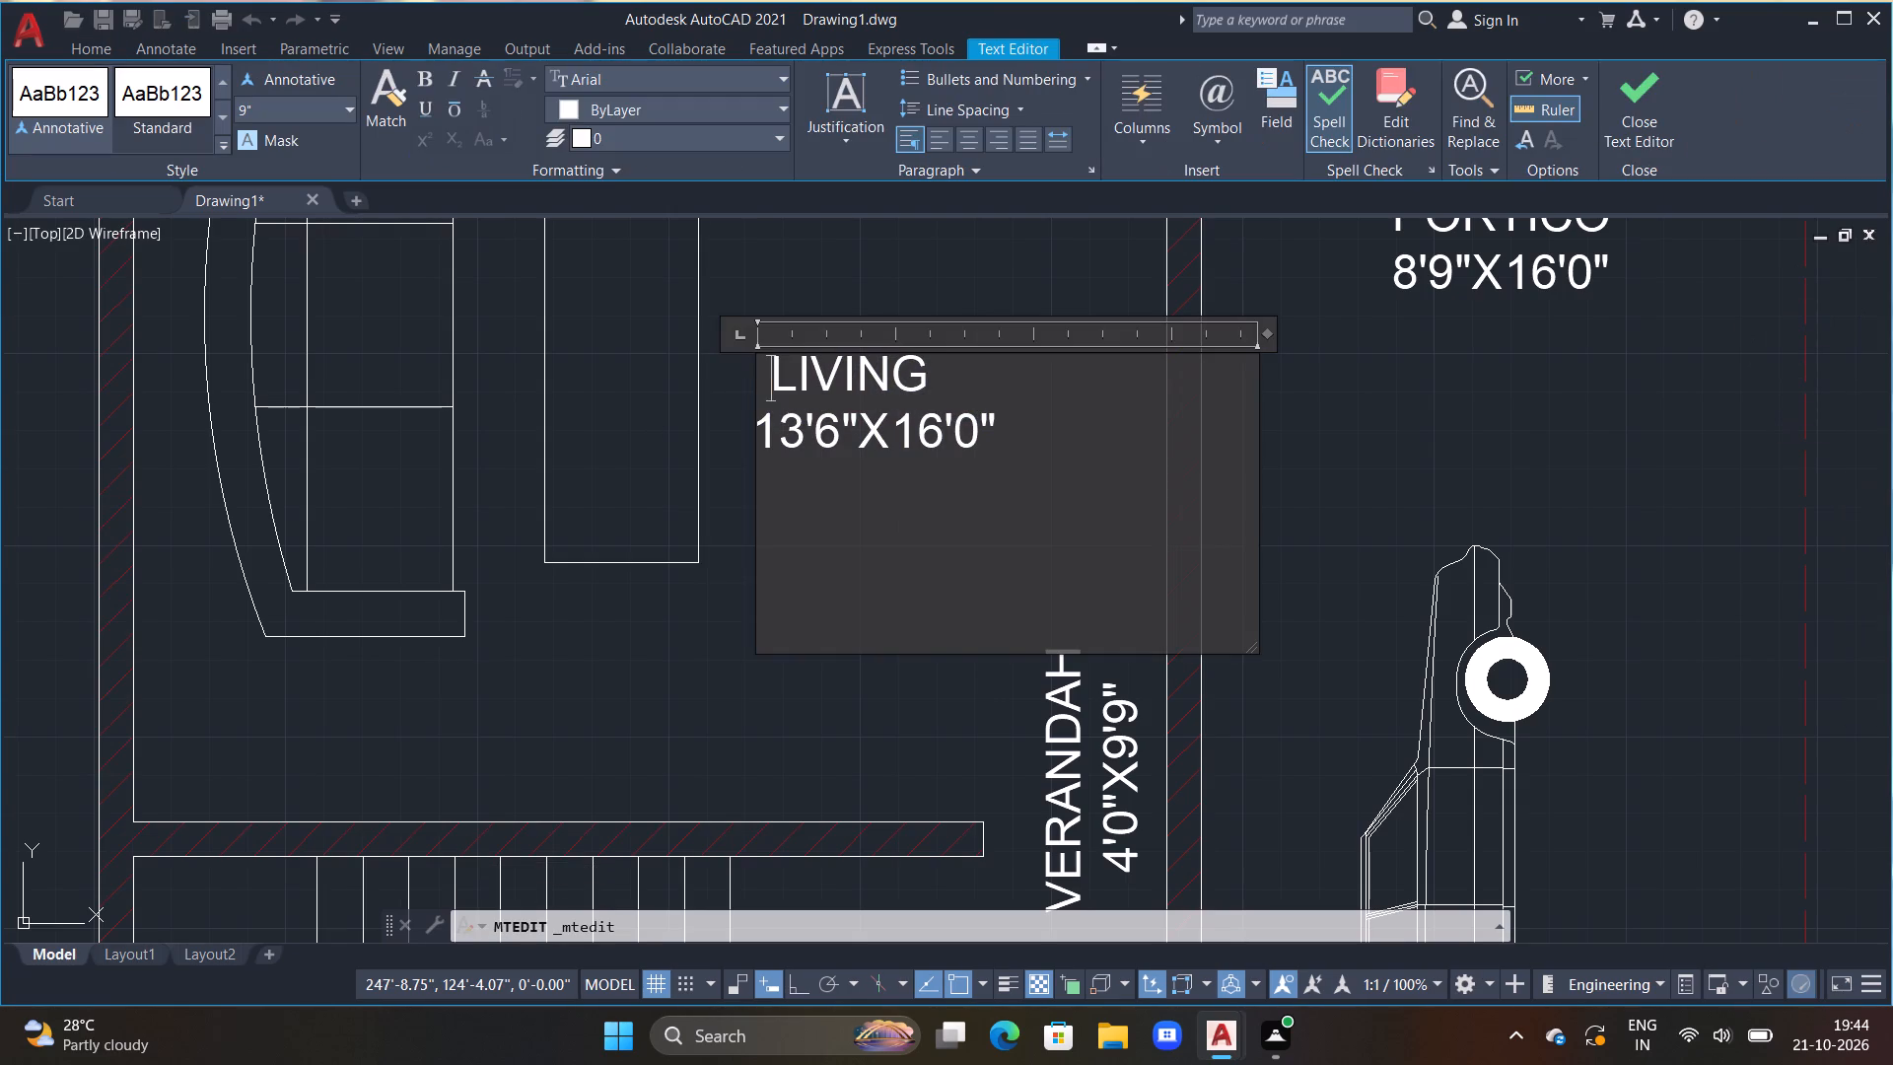
key("space")
left_click(734, 587)
Replace the text of the label in the empty room south of the dining table with an indented KITCHEN line above 11'0"X10'0".
scroll(753, 636, "down", 1)
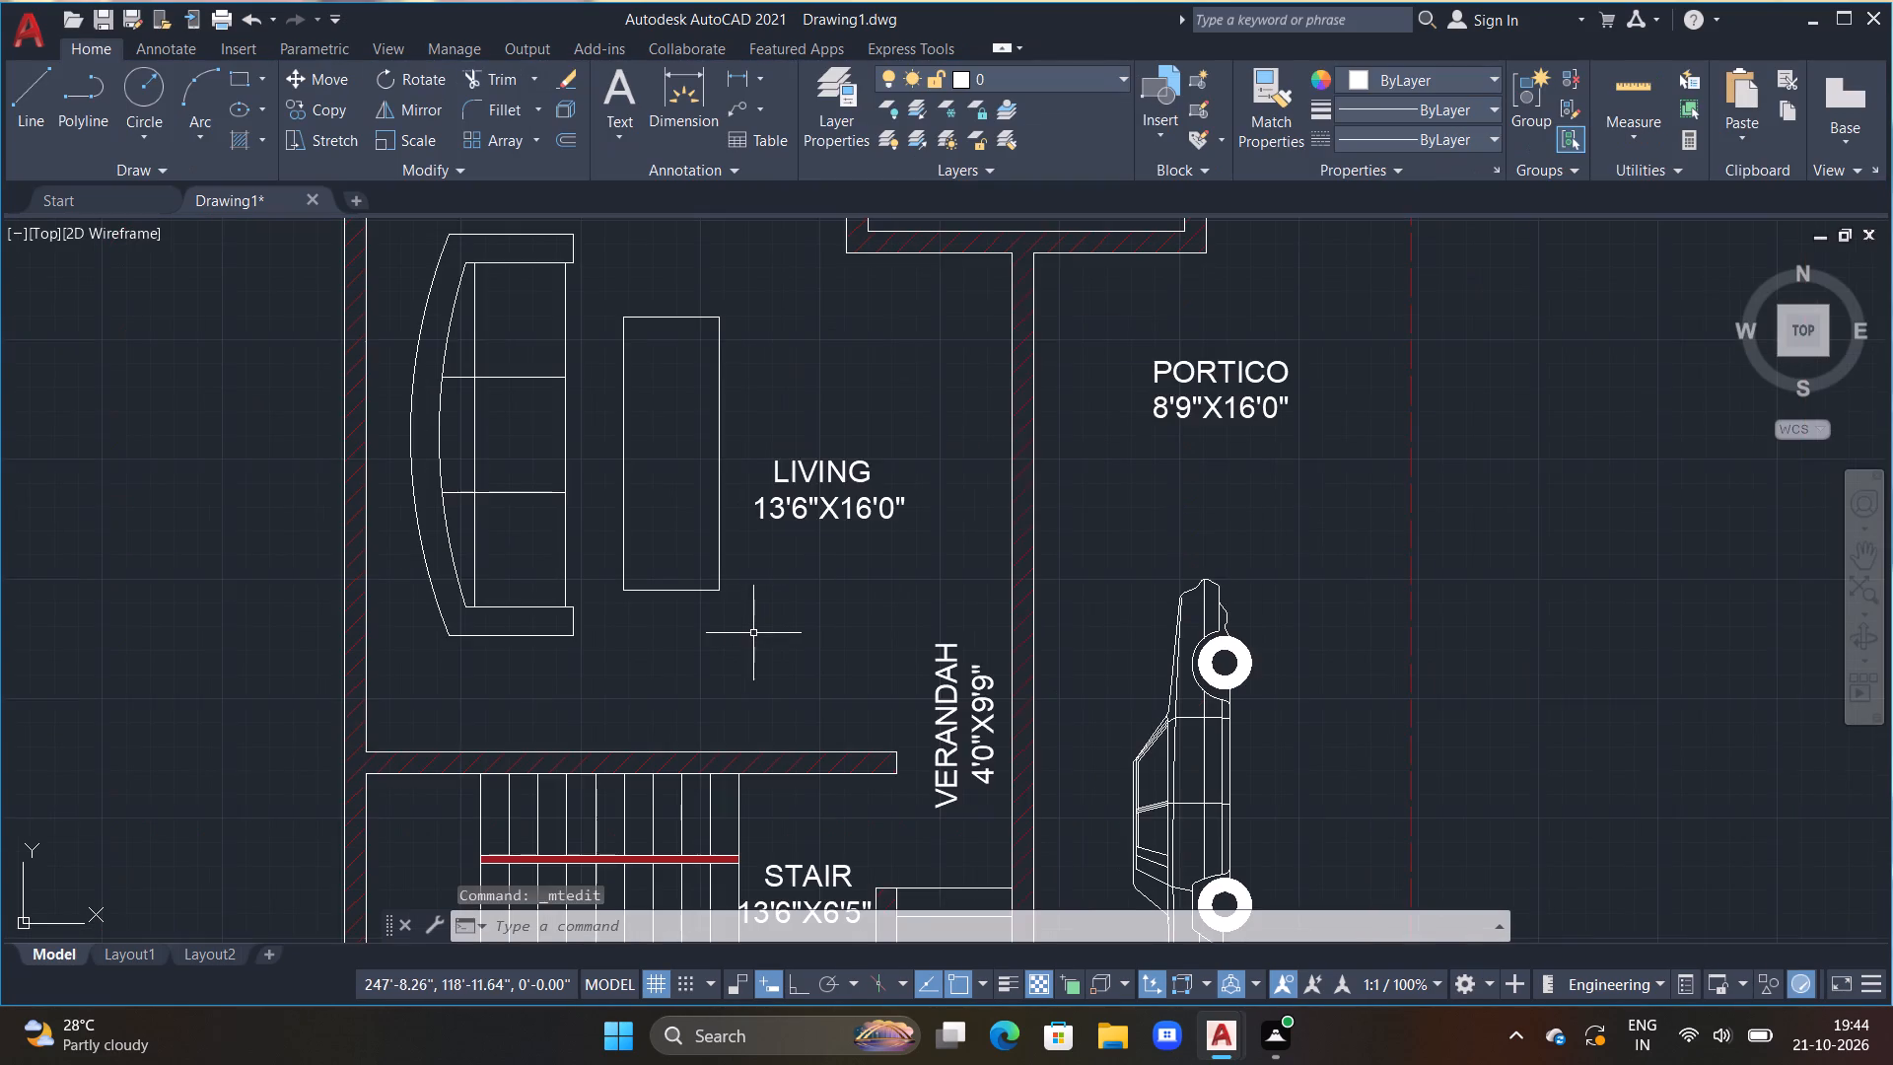
scroll(778, 708, "down", 2)
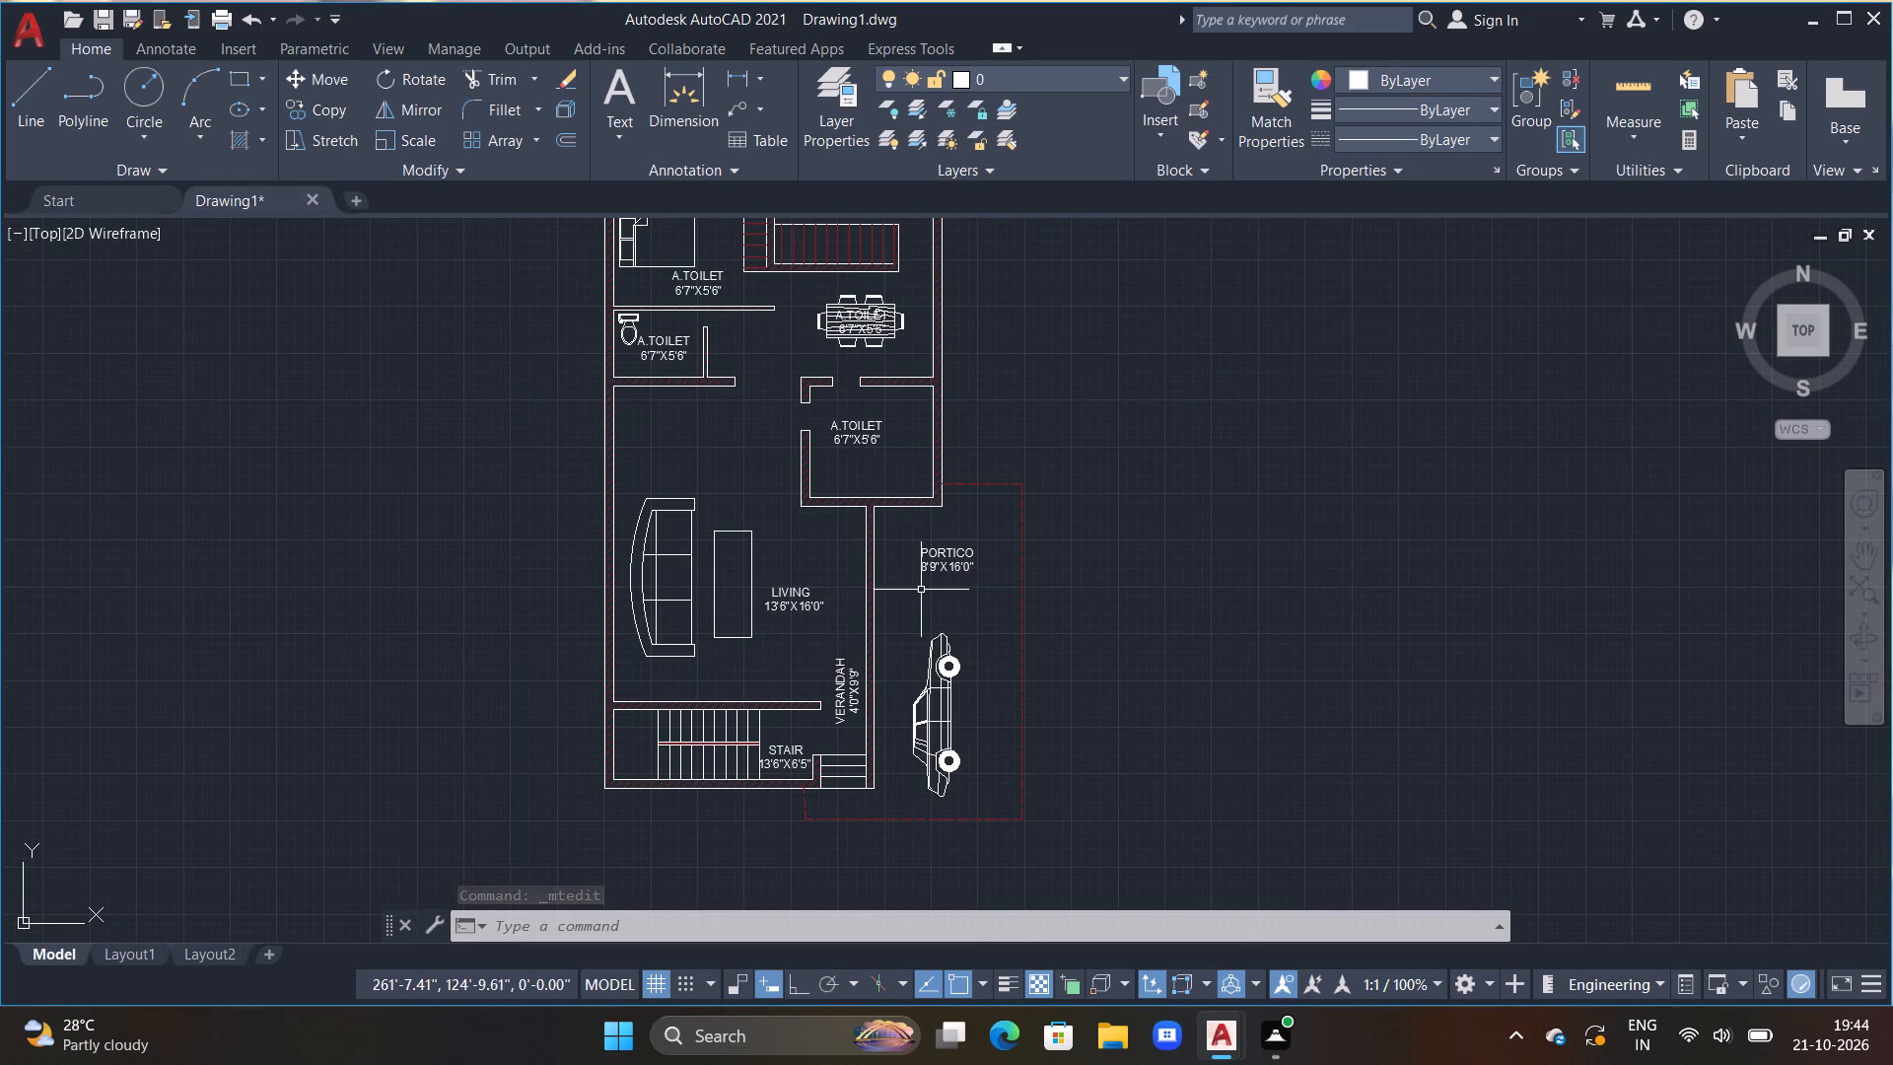
scroll(830, 406, "up", 2)
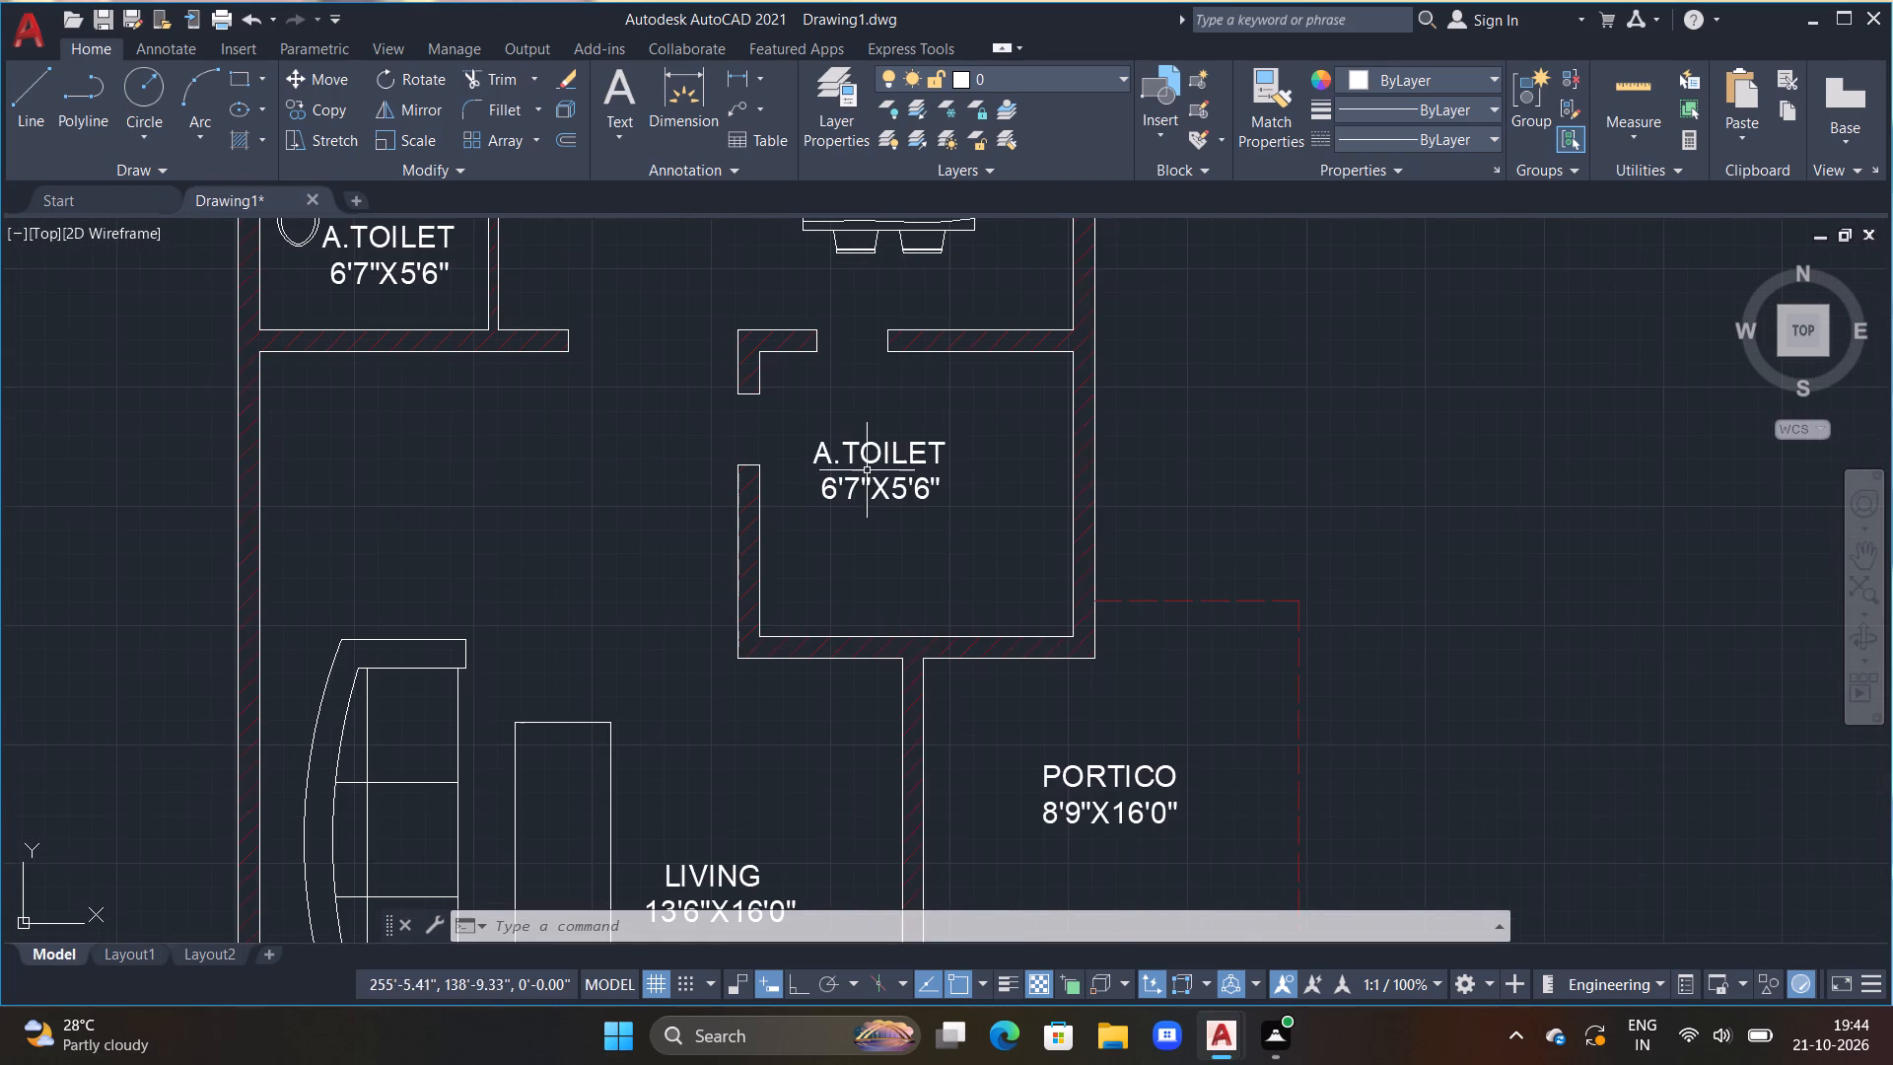
double_click(857, 449)
double_click(850, 452)
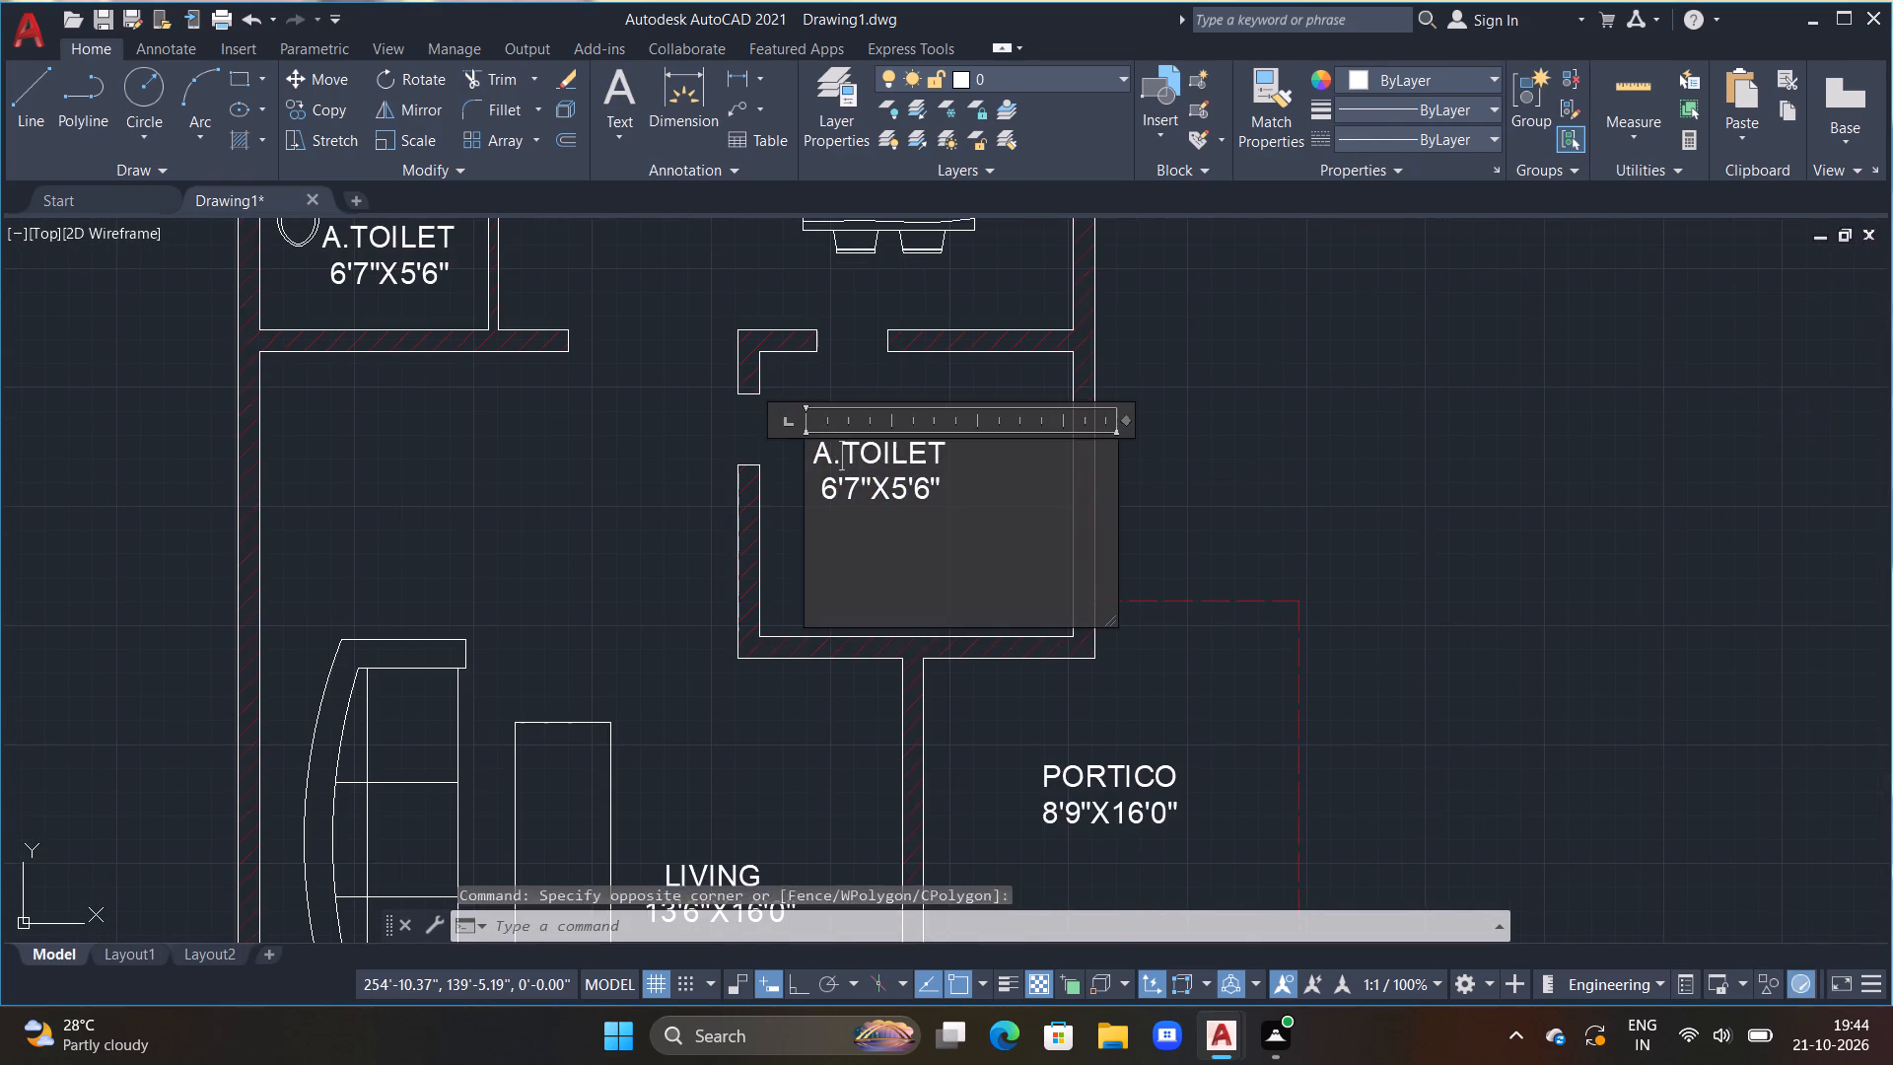
scroll(933, 490, "up", 2)
left_click_drag(949, 486, 613, 427)
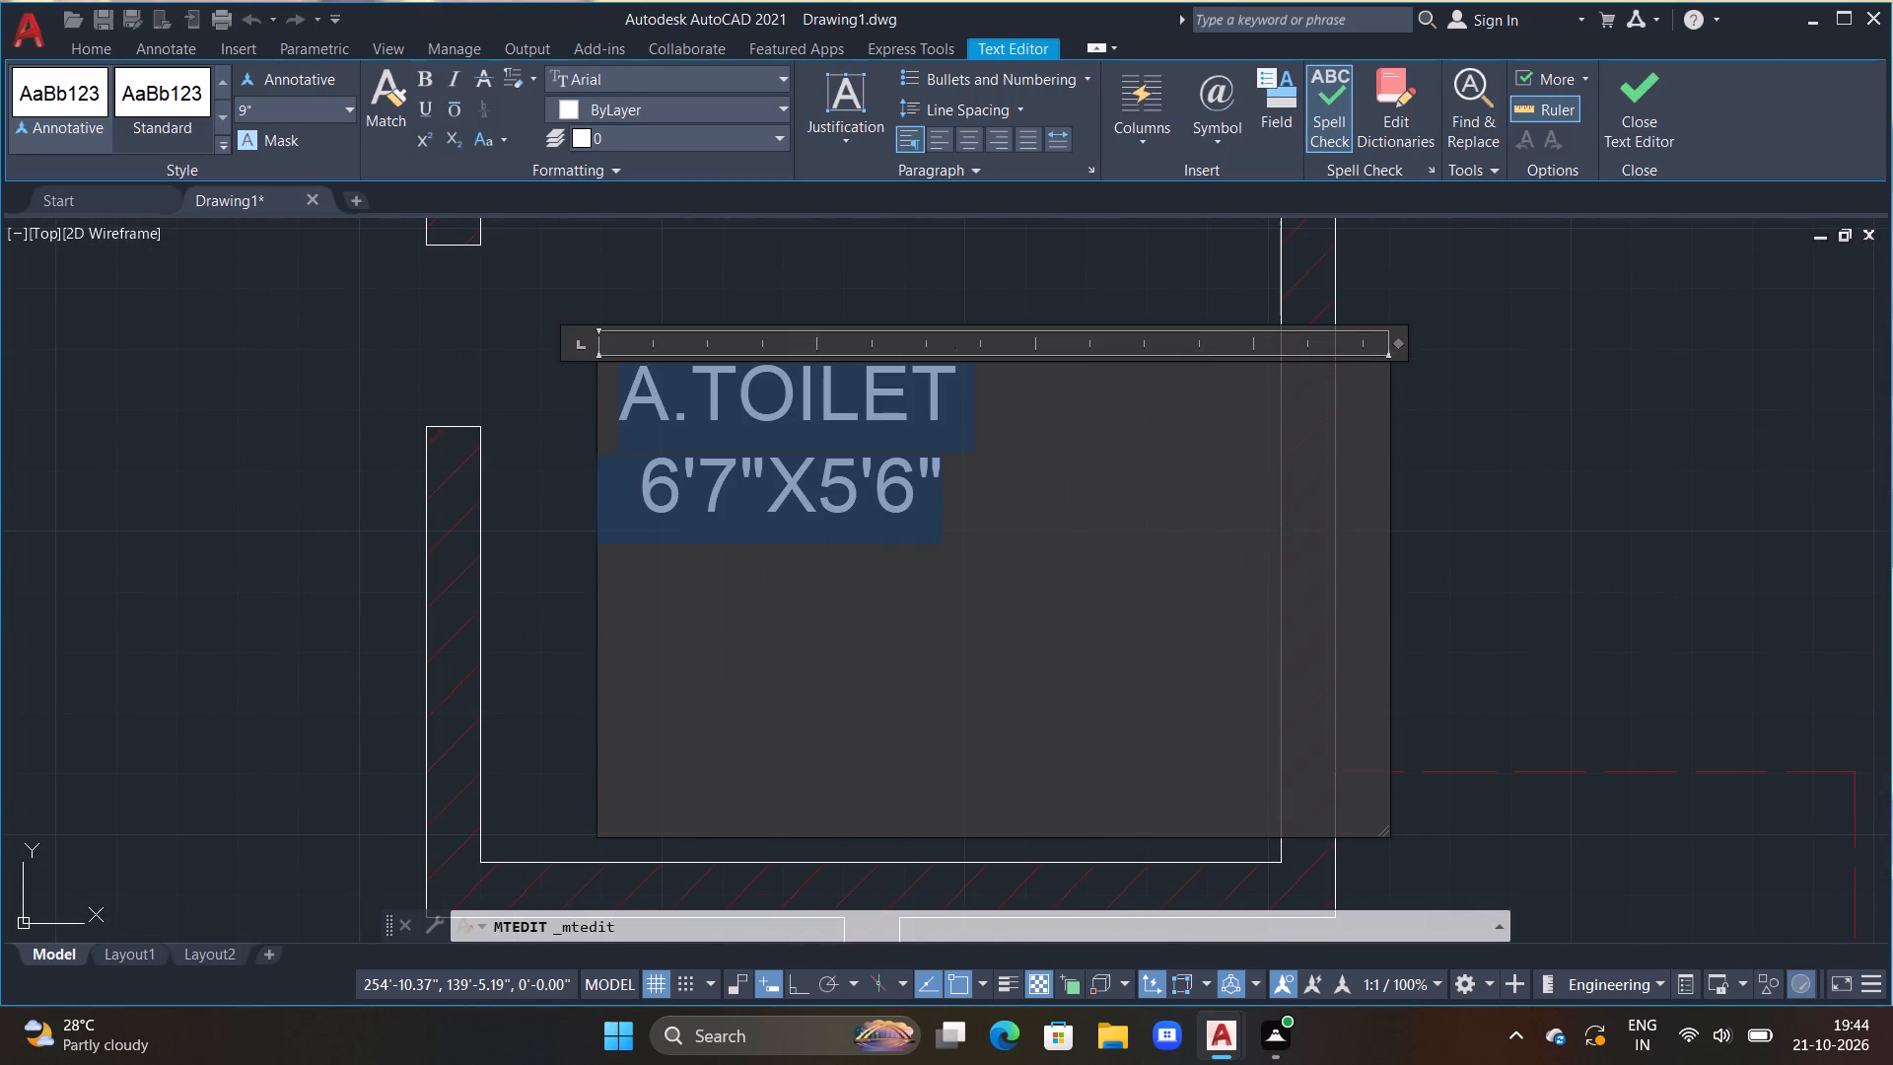
left_click_drag(613, 427, 605, 394)
key("BackSpace")
type("KITCHEN")
key("Return")
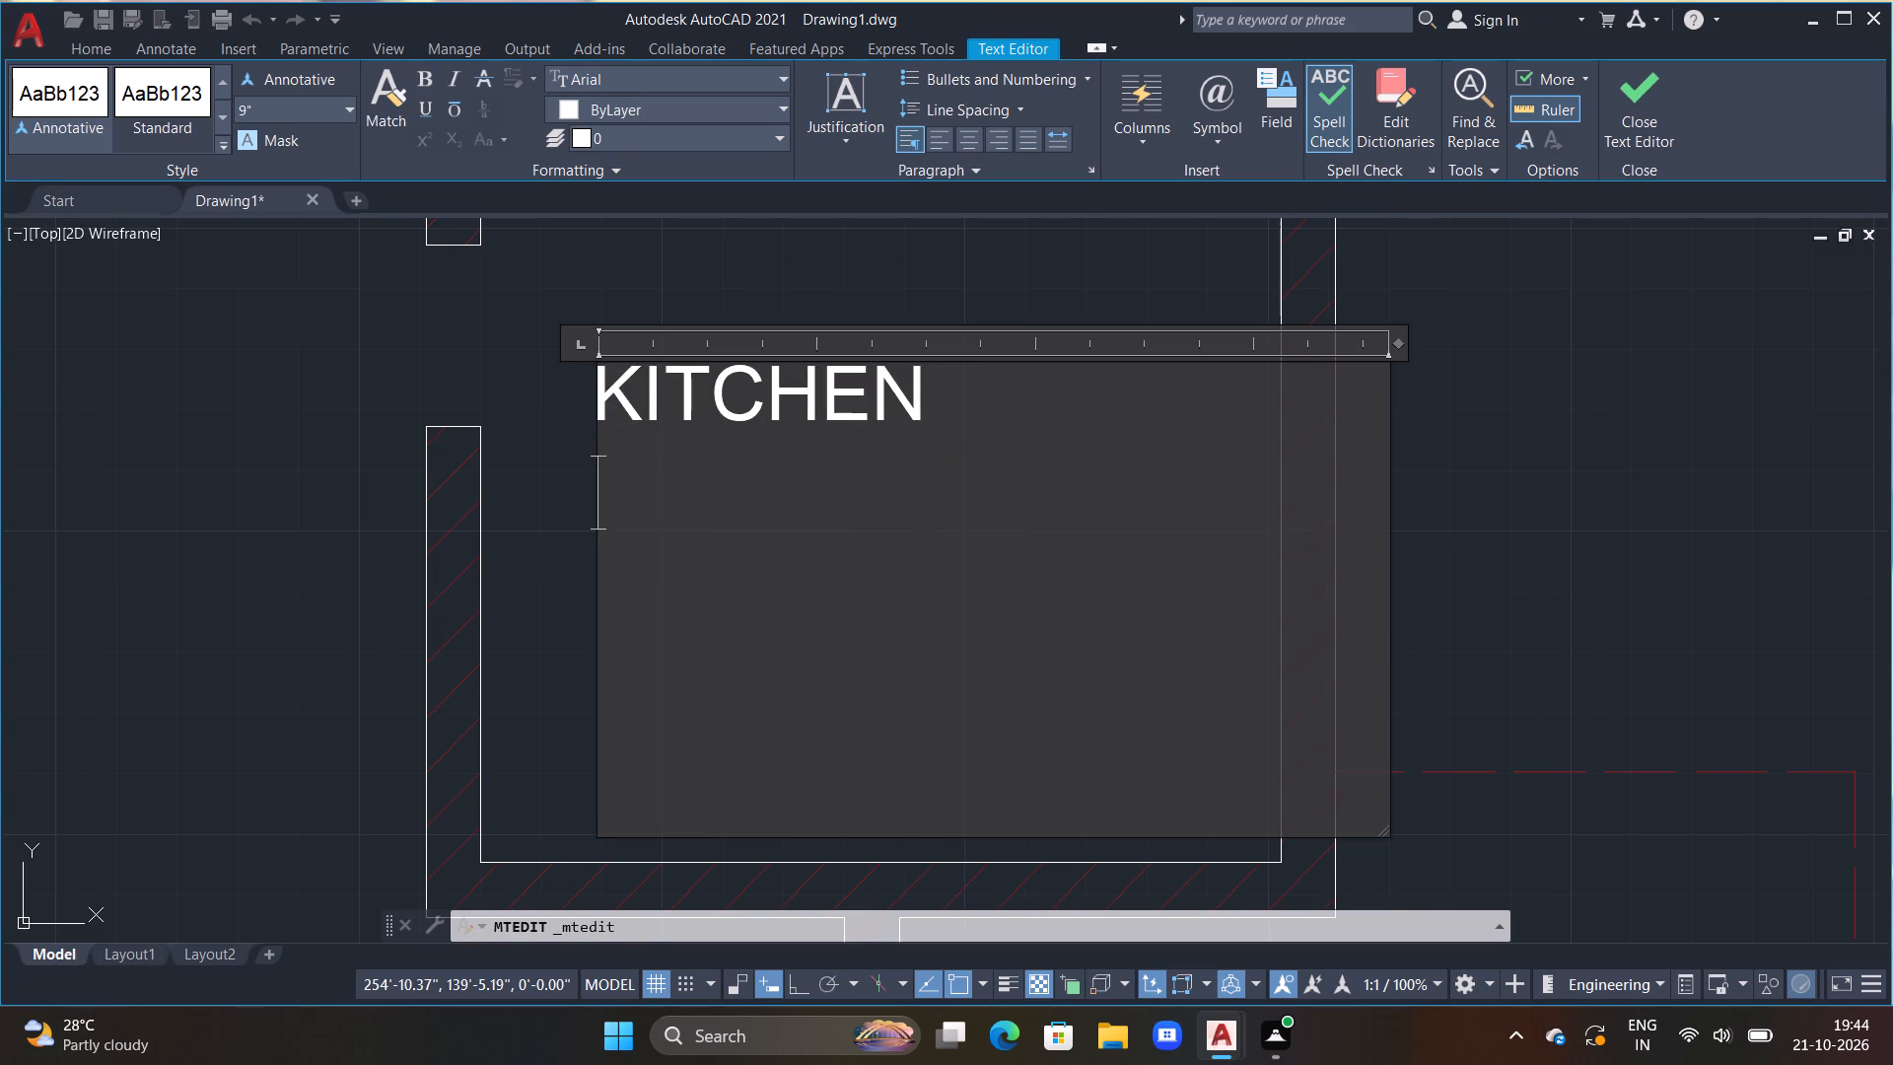
type("11'0\"X")
type("10'0\"")
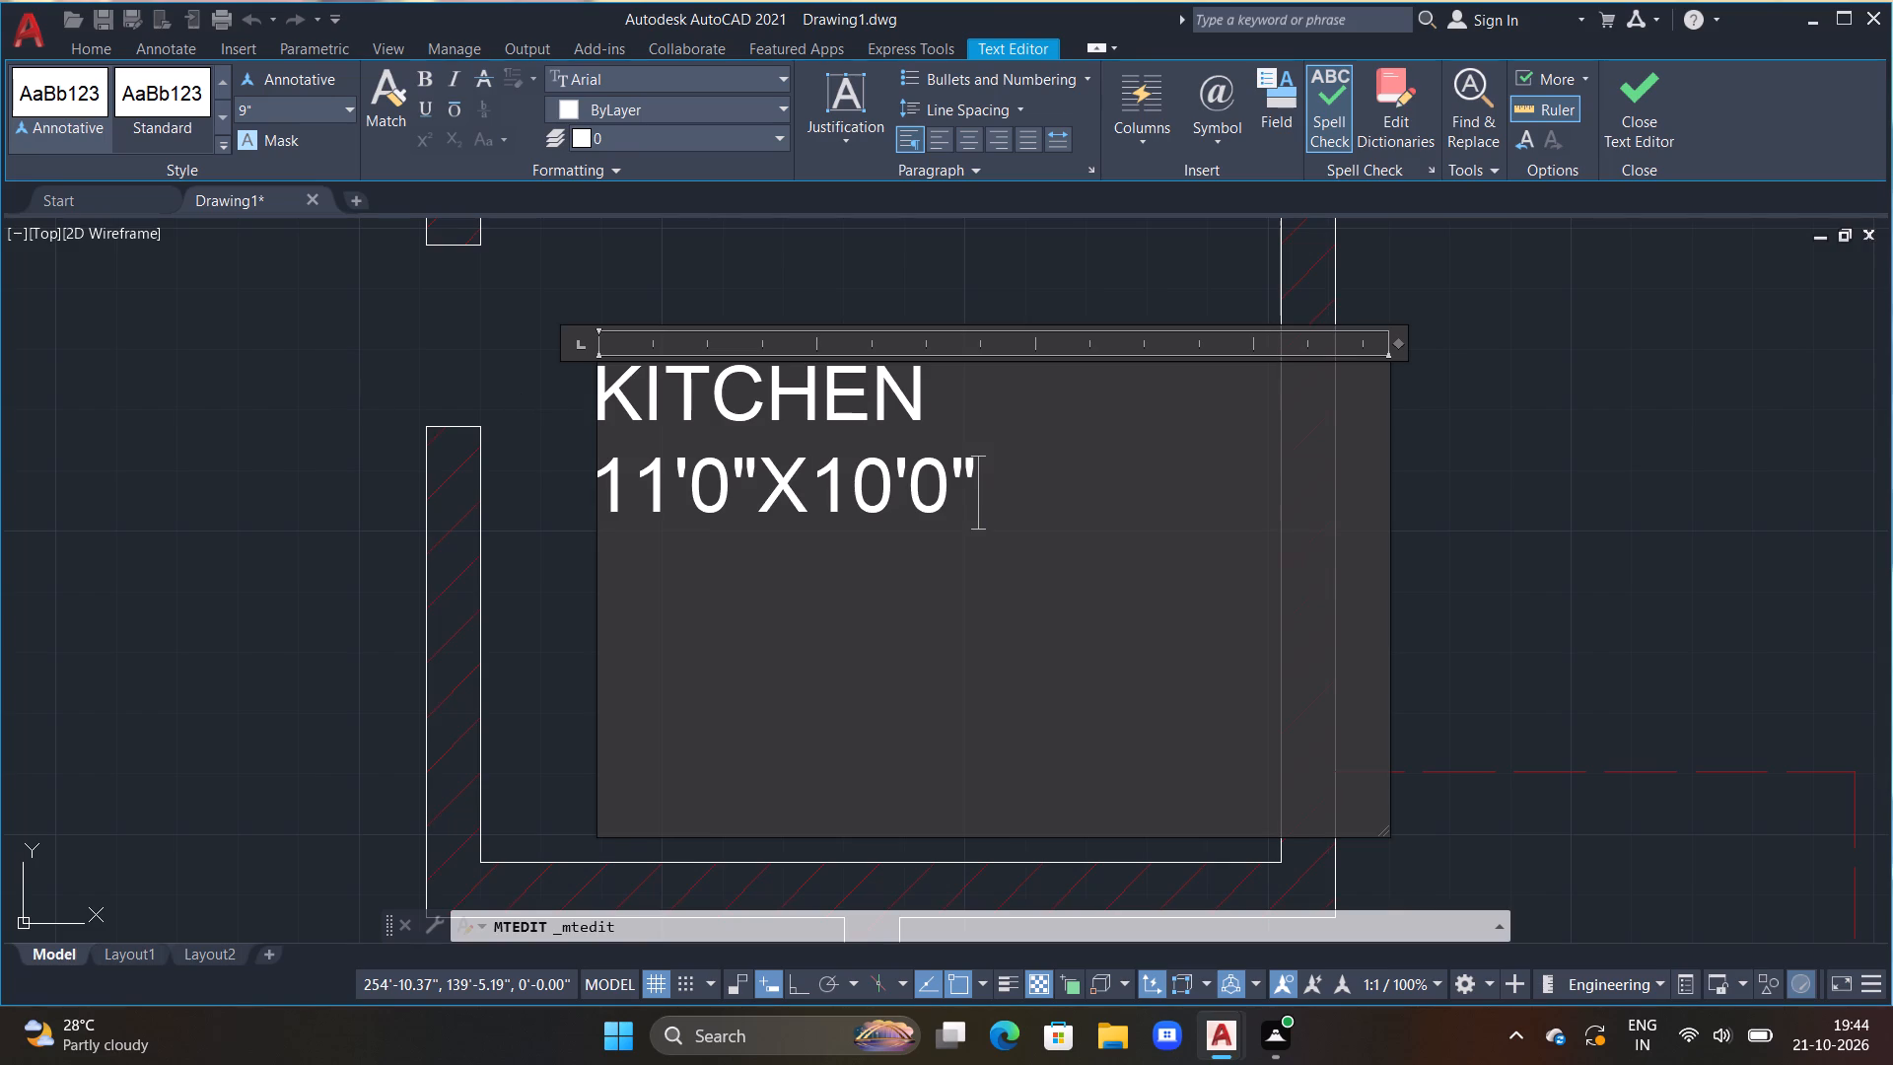
left_click(627, 426)
key("Left")
key("space")
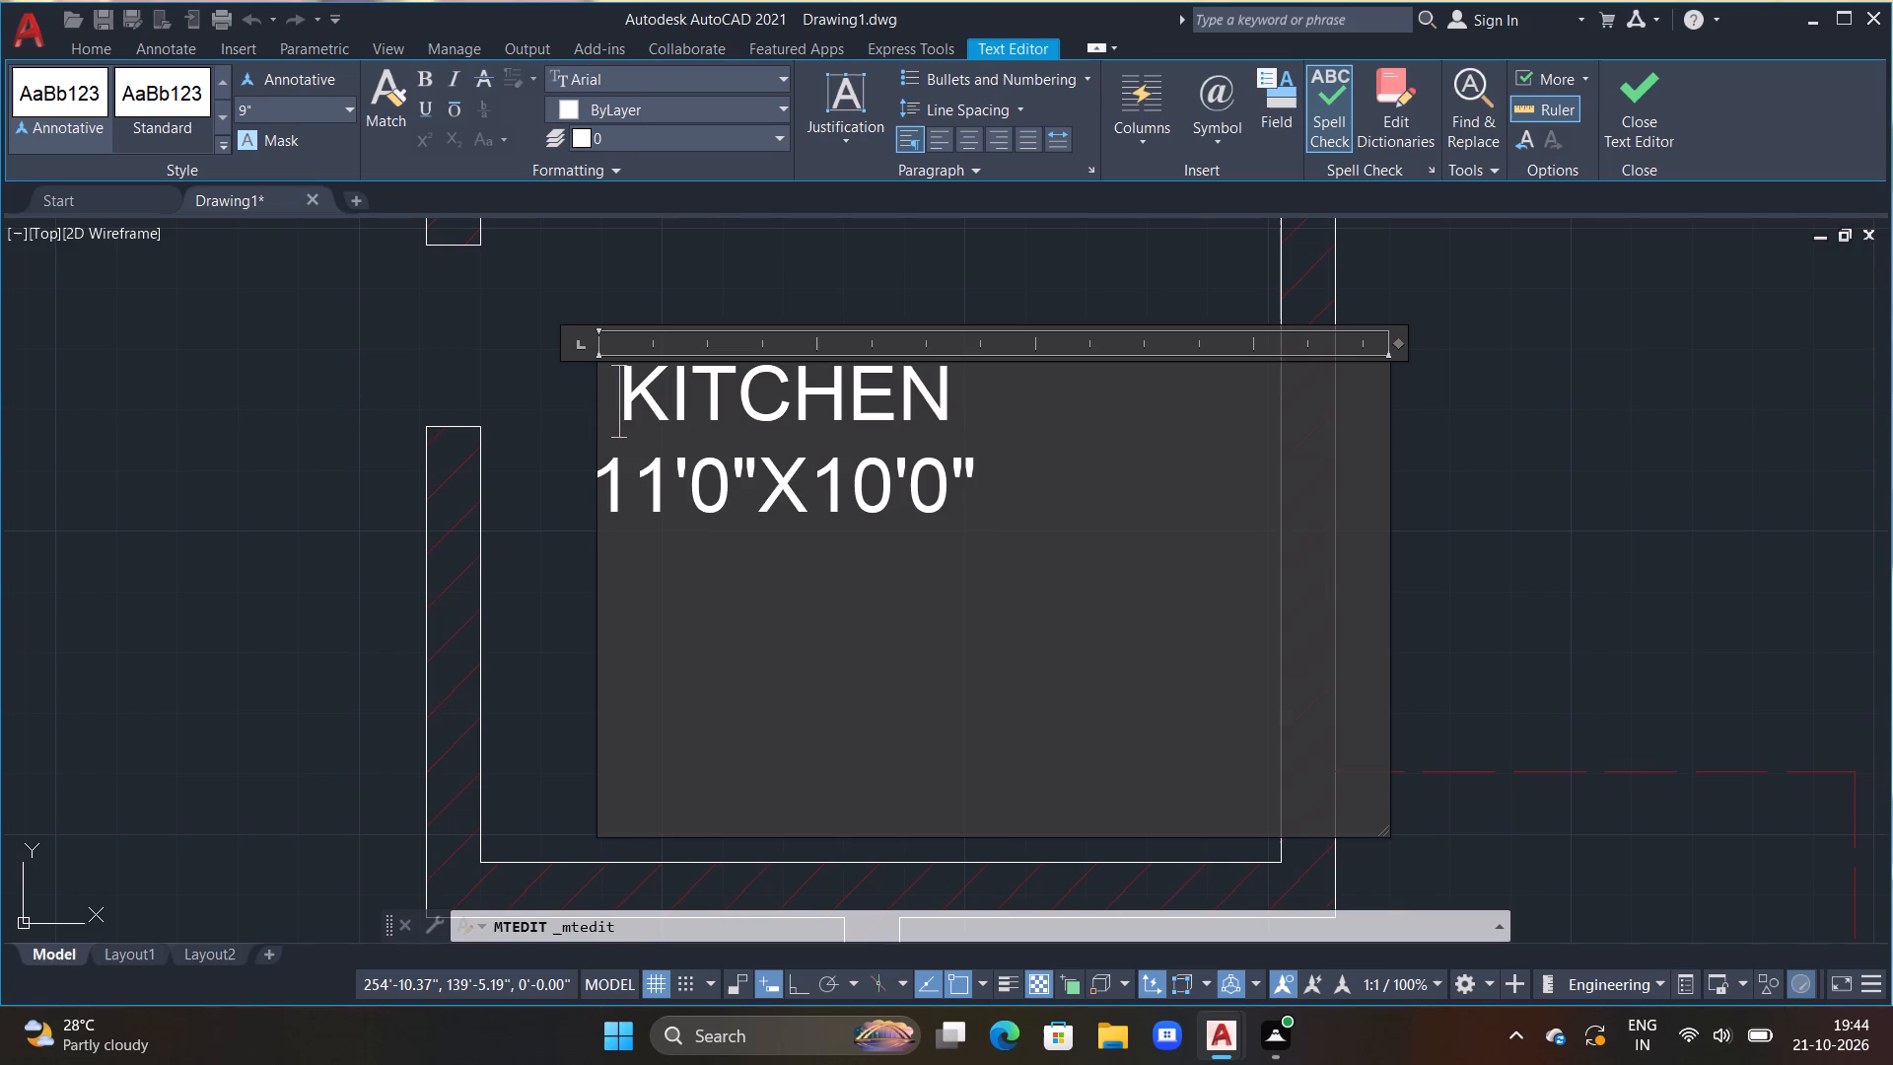
key("BackSpace")
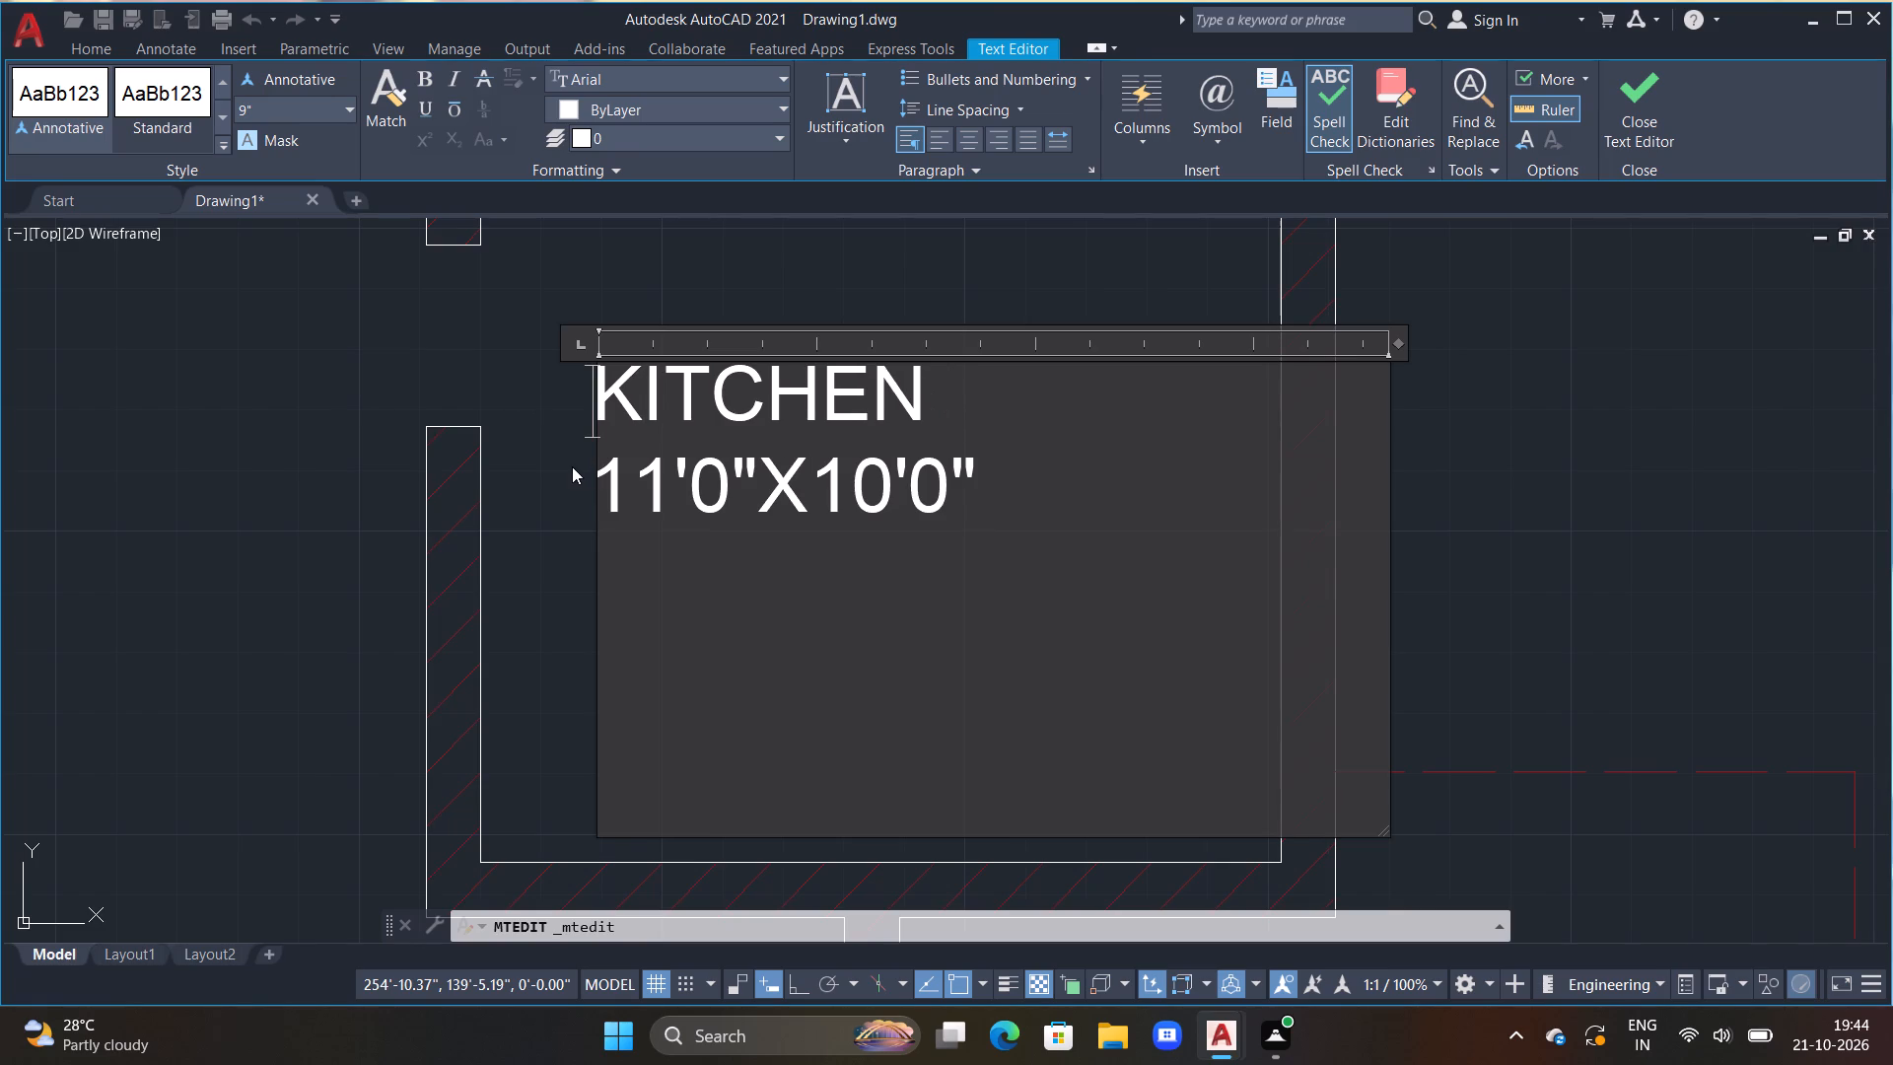
key("space")
left_click(575, 470)
Move the KITCHEN label slightly north within its room.
scroll(668, 566, "down", 1)
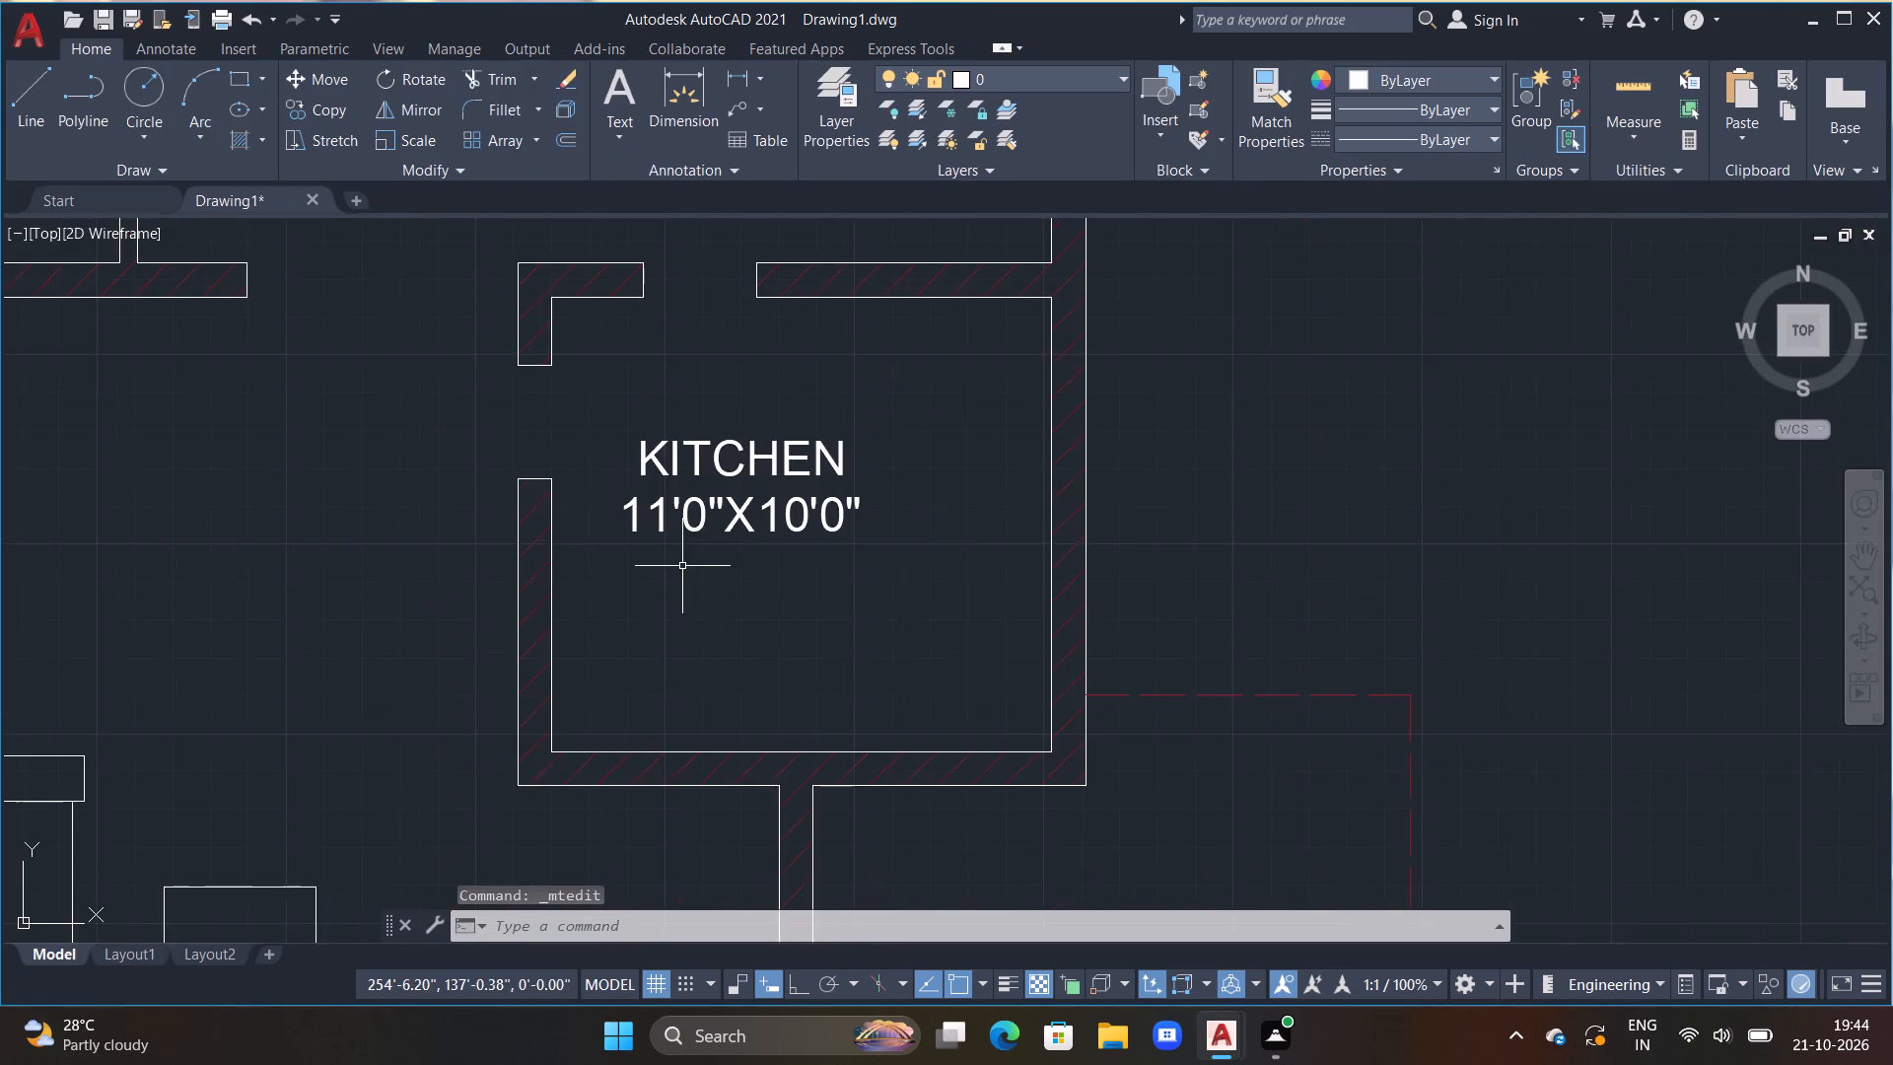
scroll(688, 575, "down", 2)
scroll(689, 568, "up", 1)
left_click(708, 537)
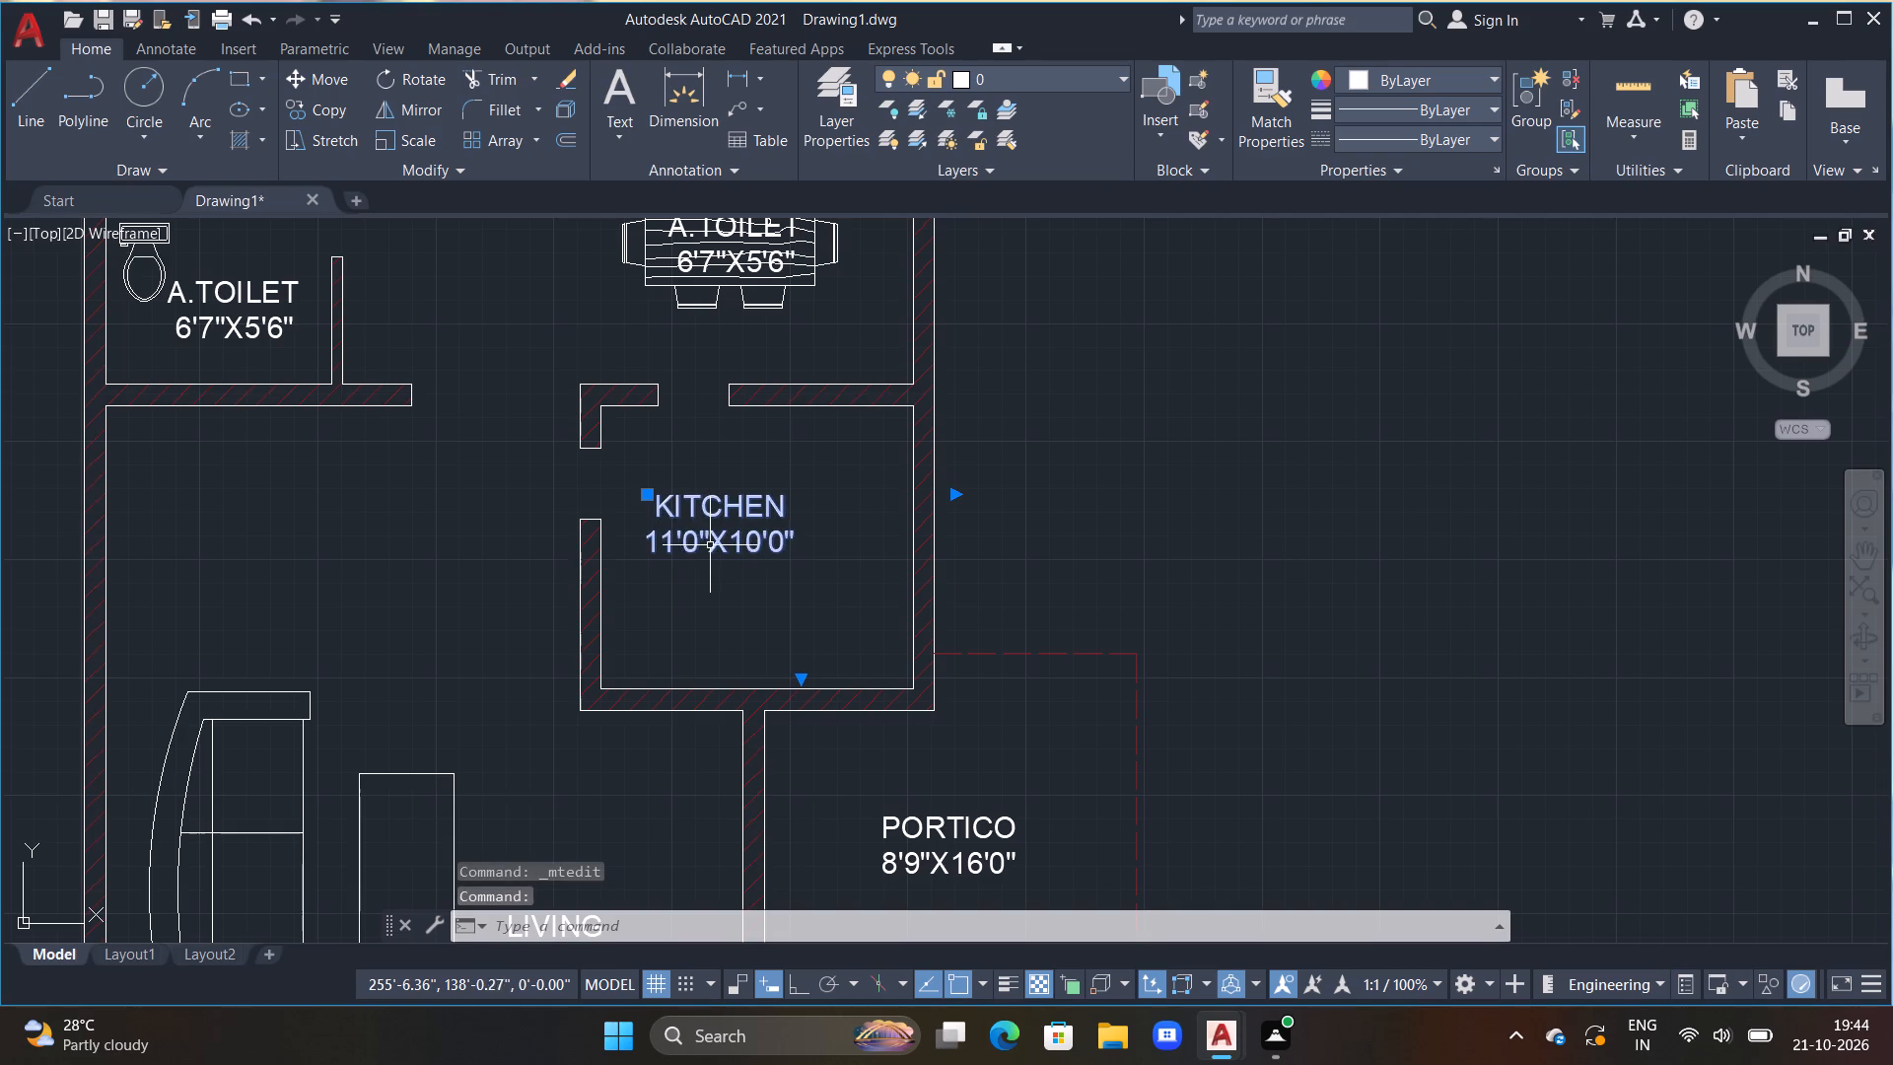
type("M")
key("space")
left_click(711, 551)
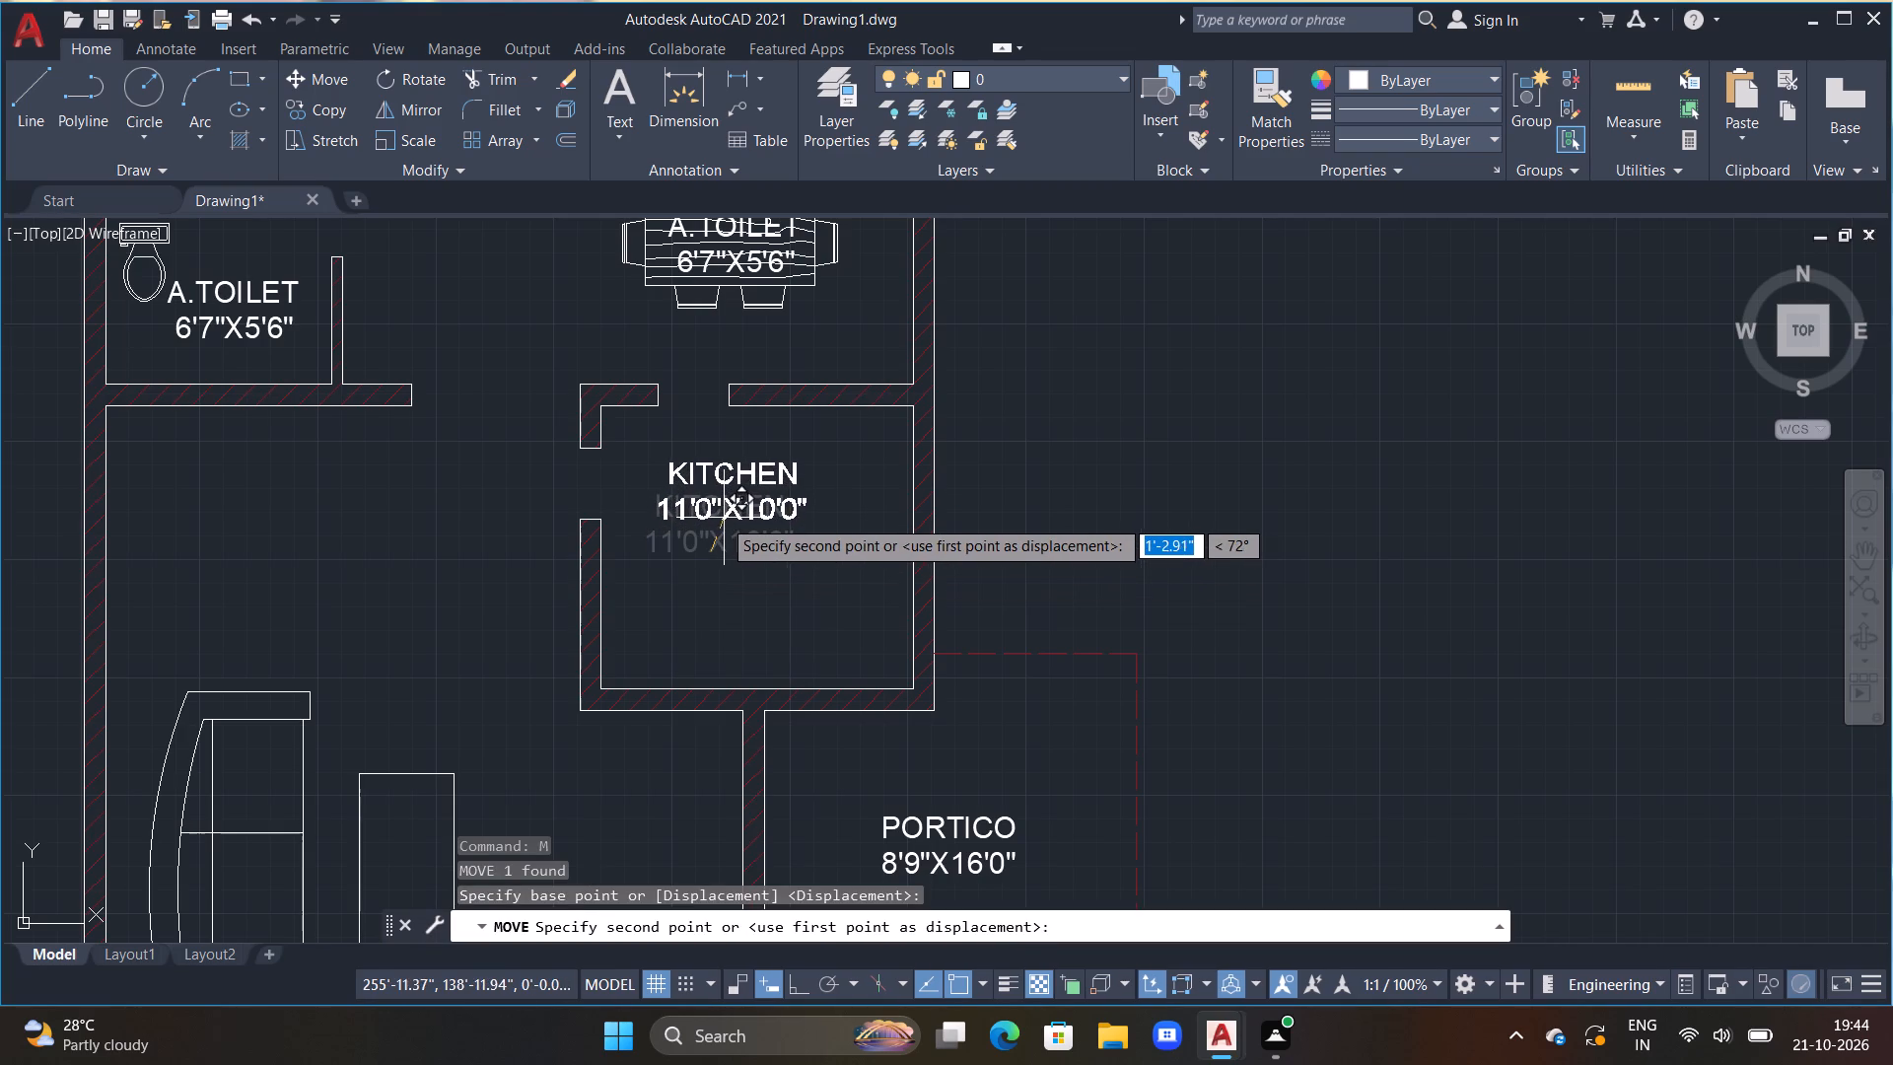
left_click(712, 516)
key("Escape")
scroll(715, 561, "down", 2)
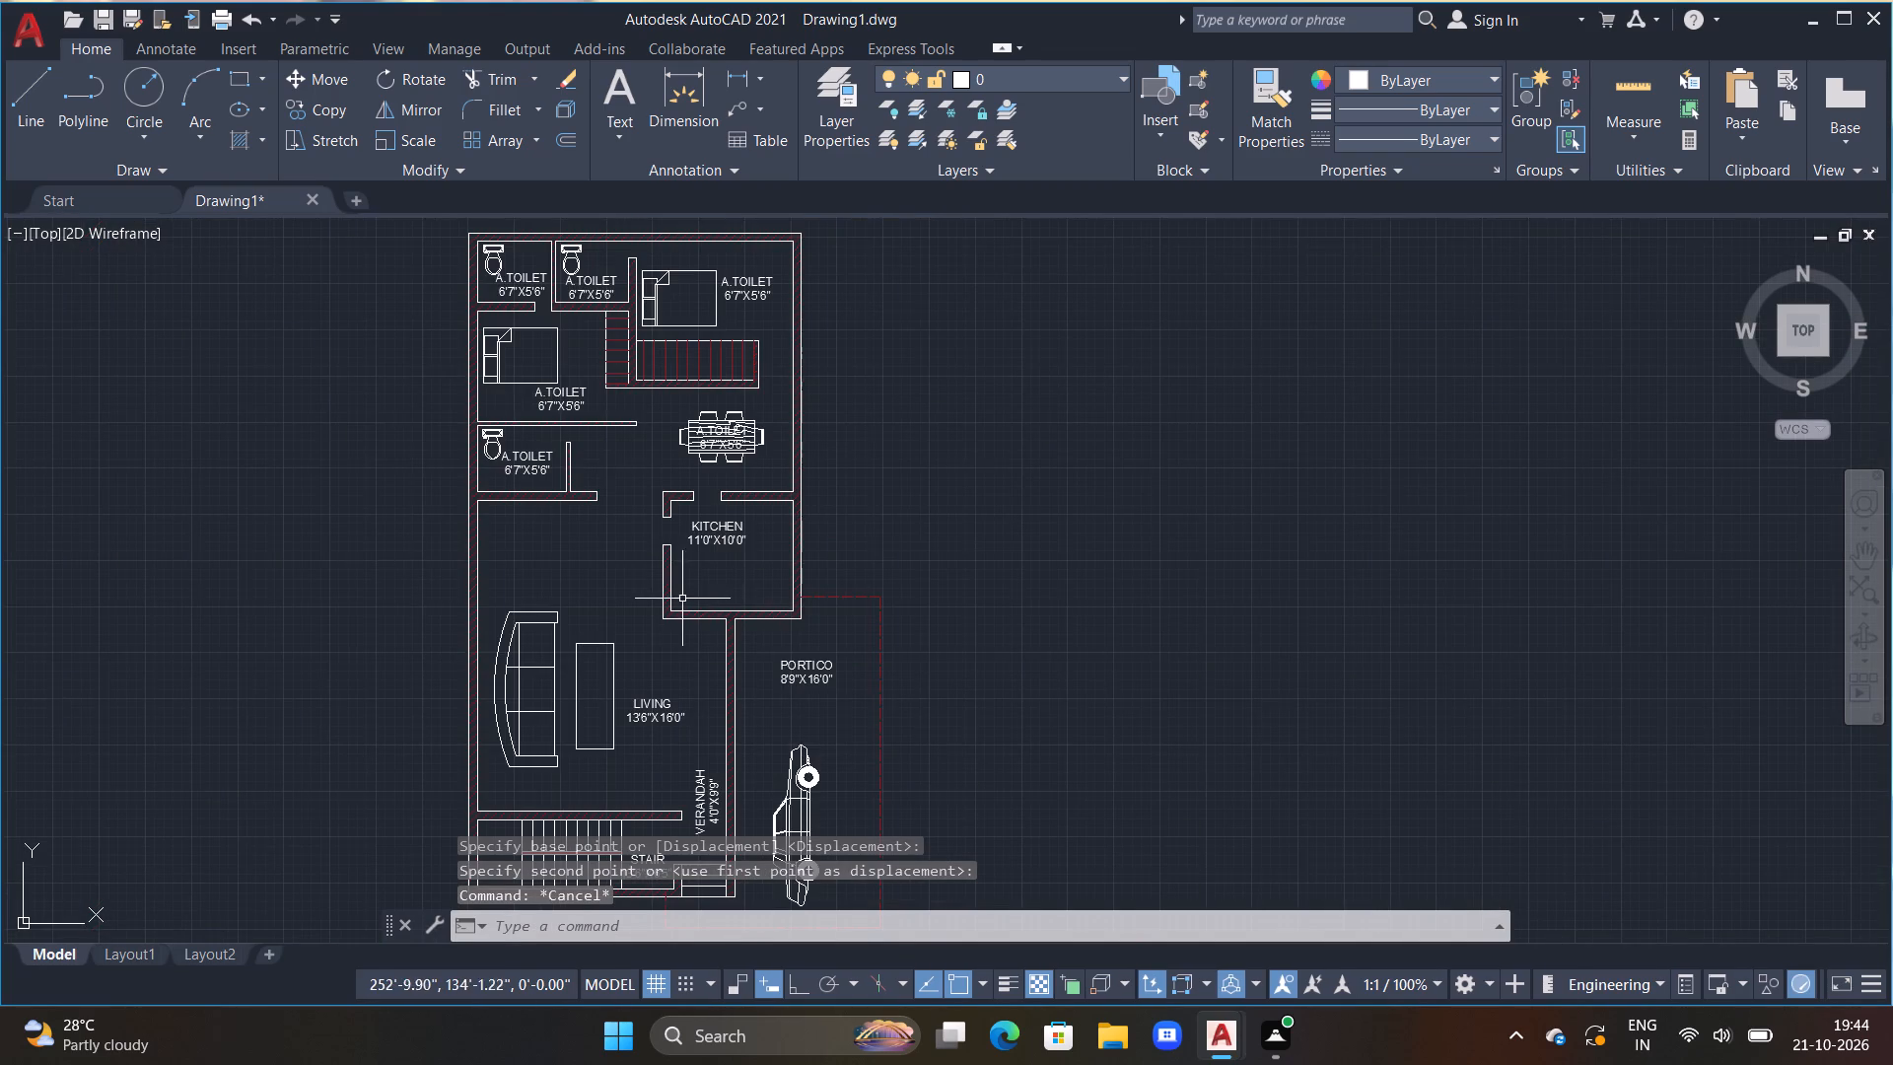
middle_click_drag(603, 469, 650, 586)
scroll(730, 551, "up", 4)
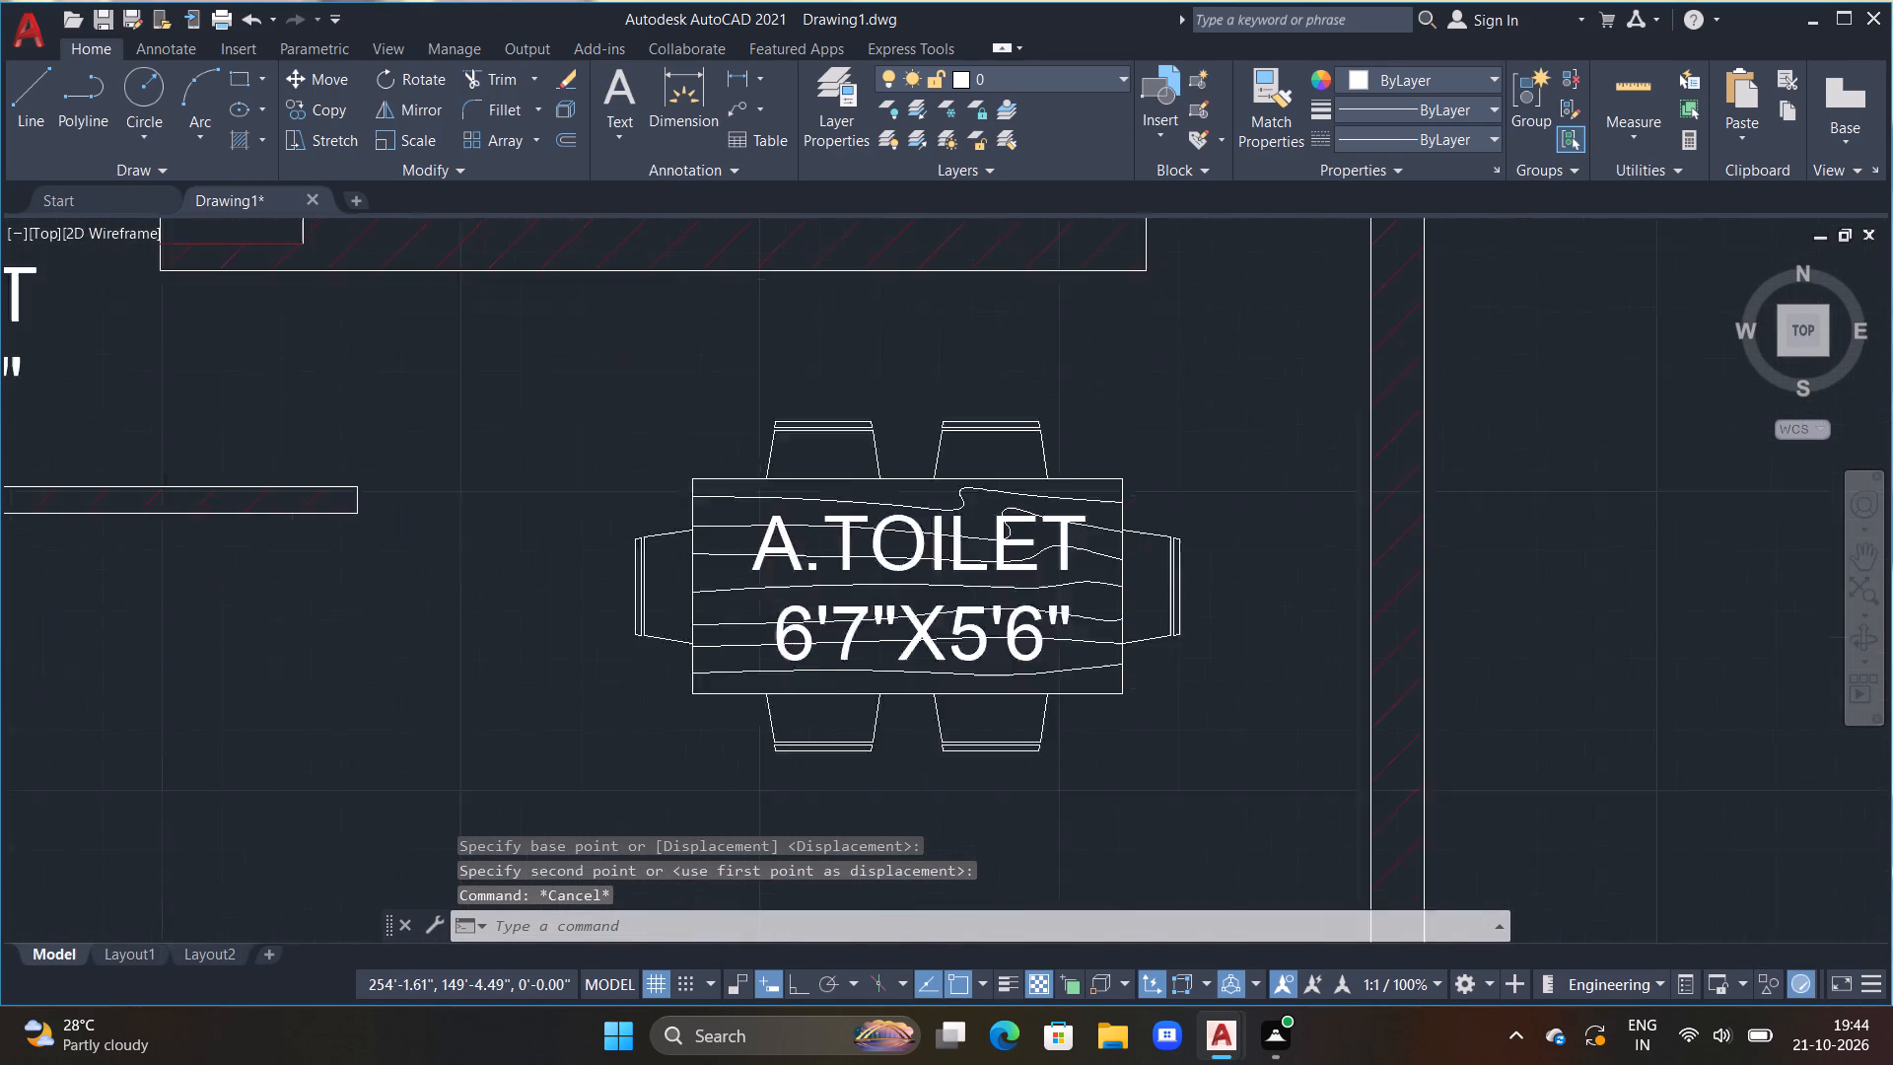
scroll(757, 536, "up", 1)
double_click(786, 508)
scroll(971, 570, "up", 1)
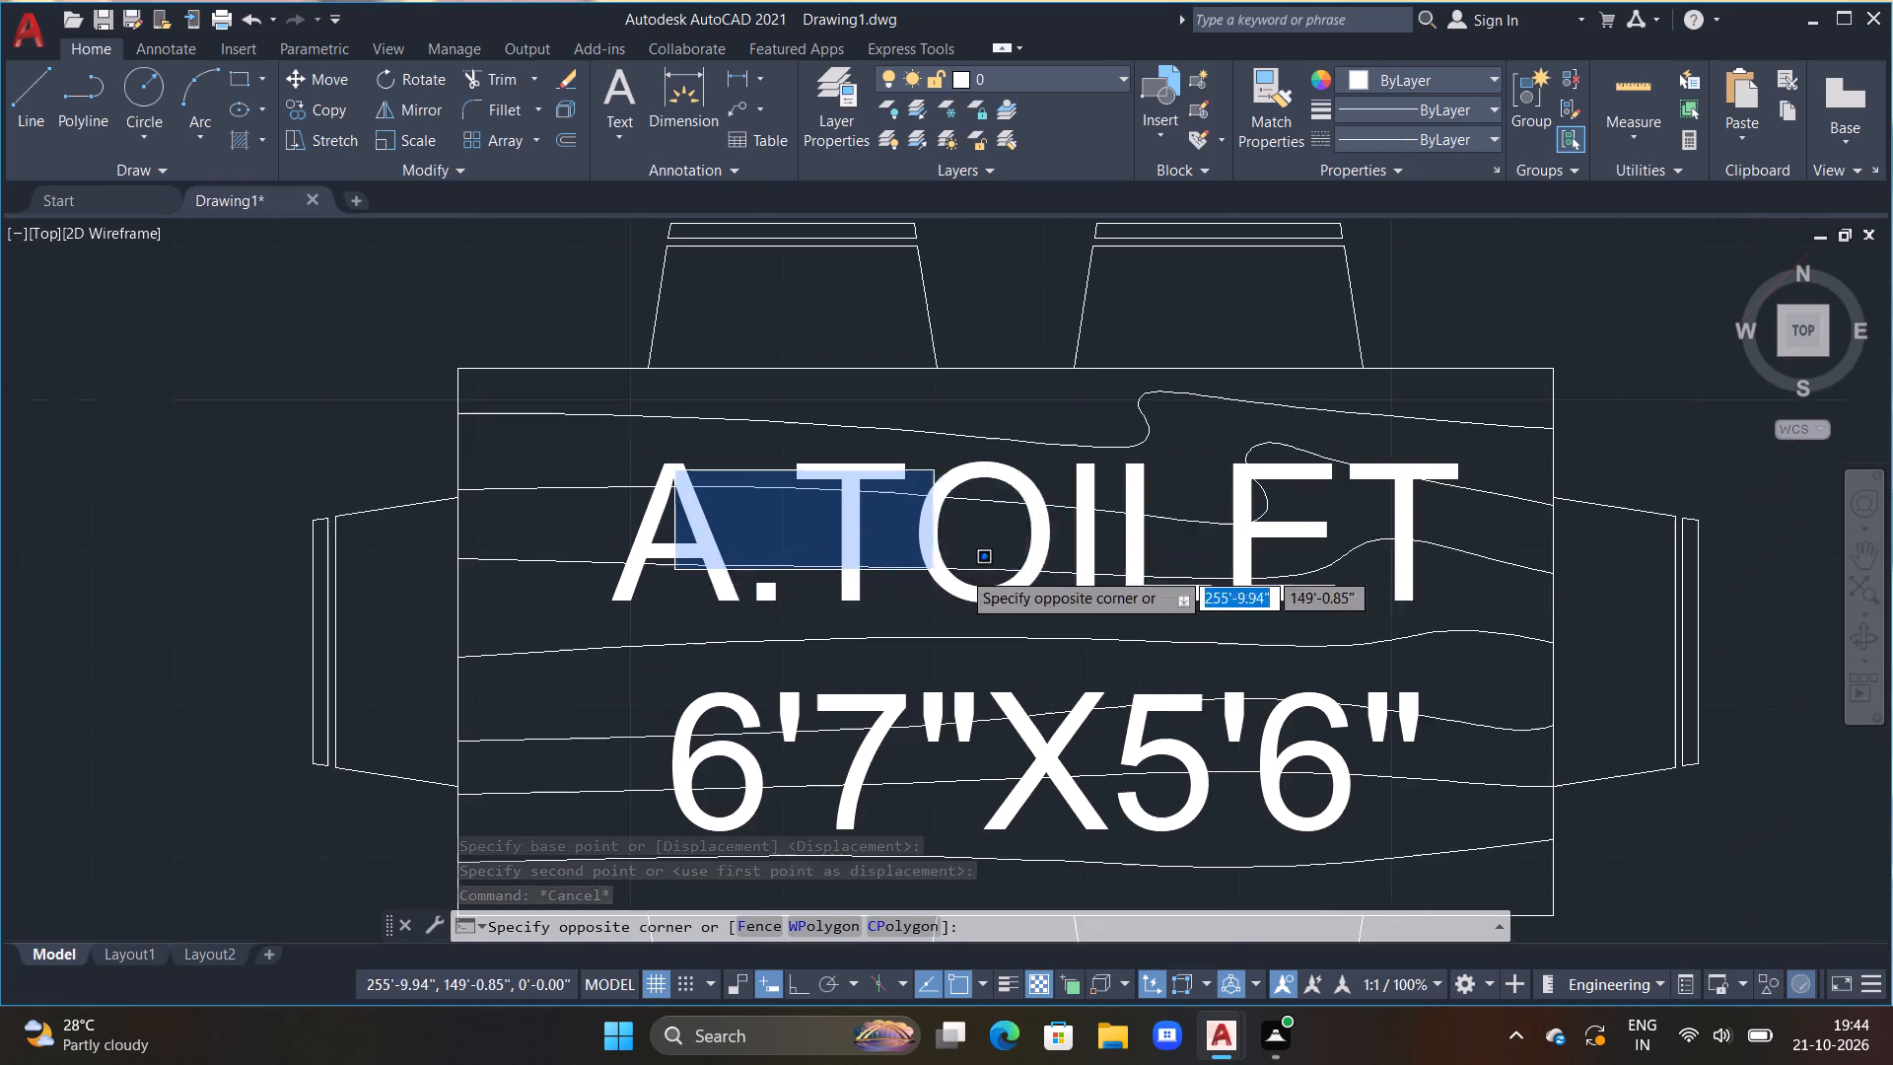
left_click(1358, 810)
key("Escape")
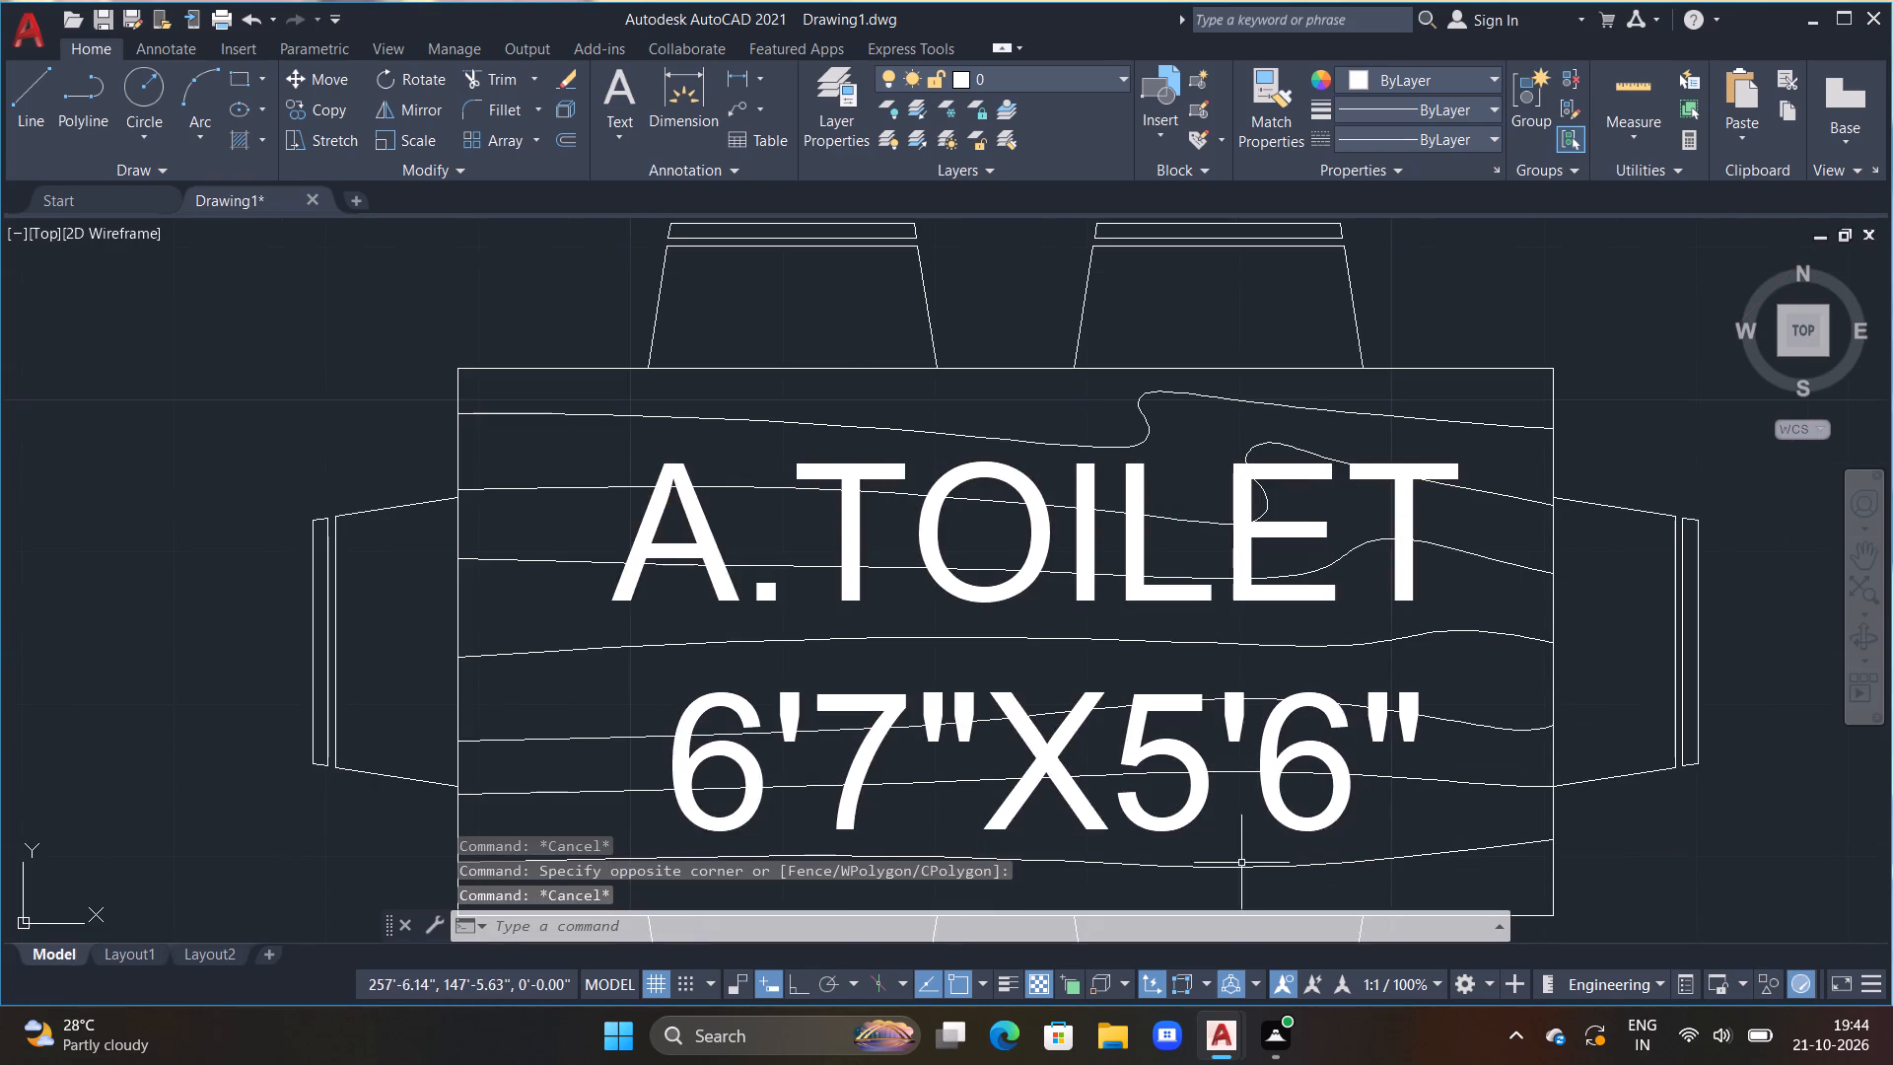
Replace the text of the label on the dining table with an indented DINING line above 11'0"X9'4.5".
double_click(1169, 820)
left_click_drag(1455, 749, 1297, 744)
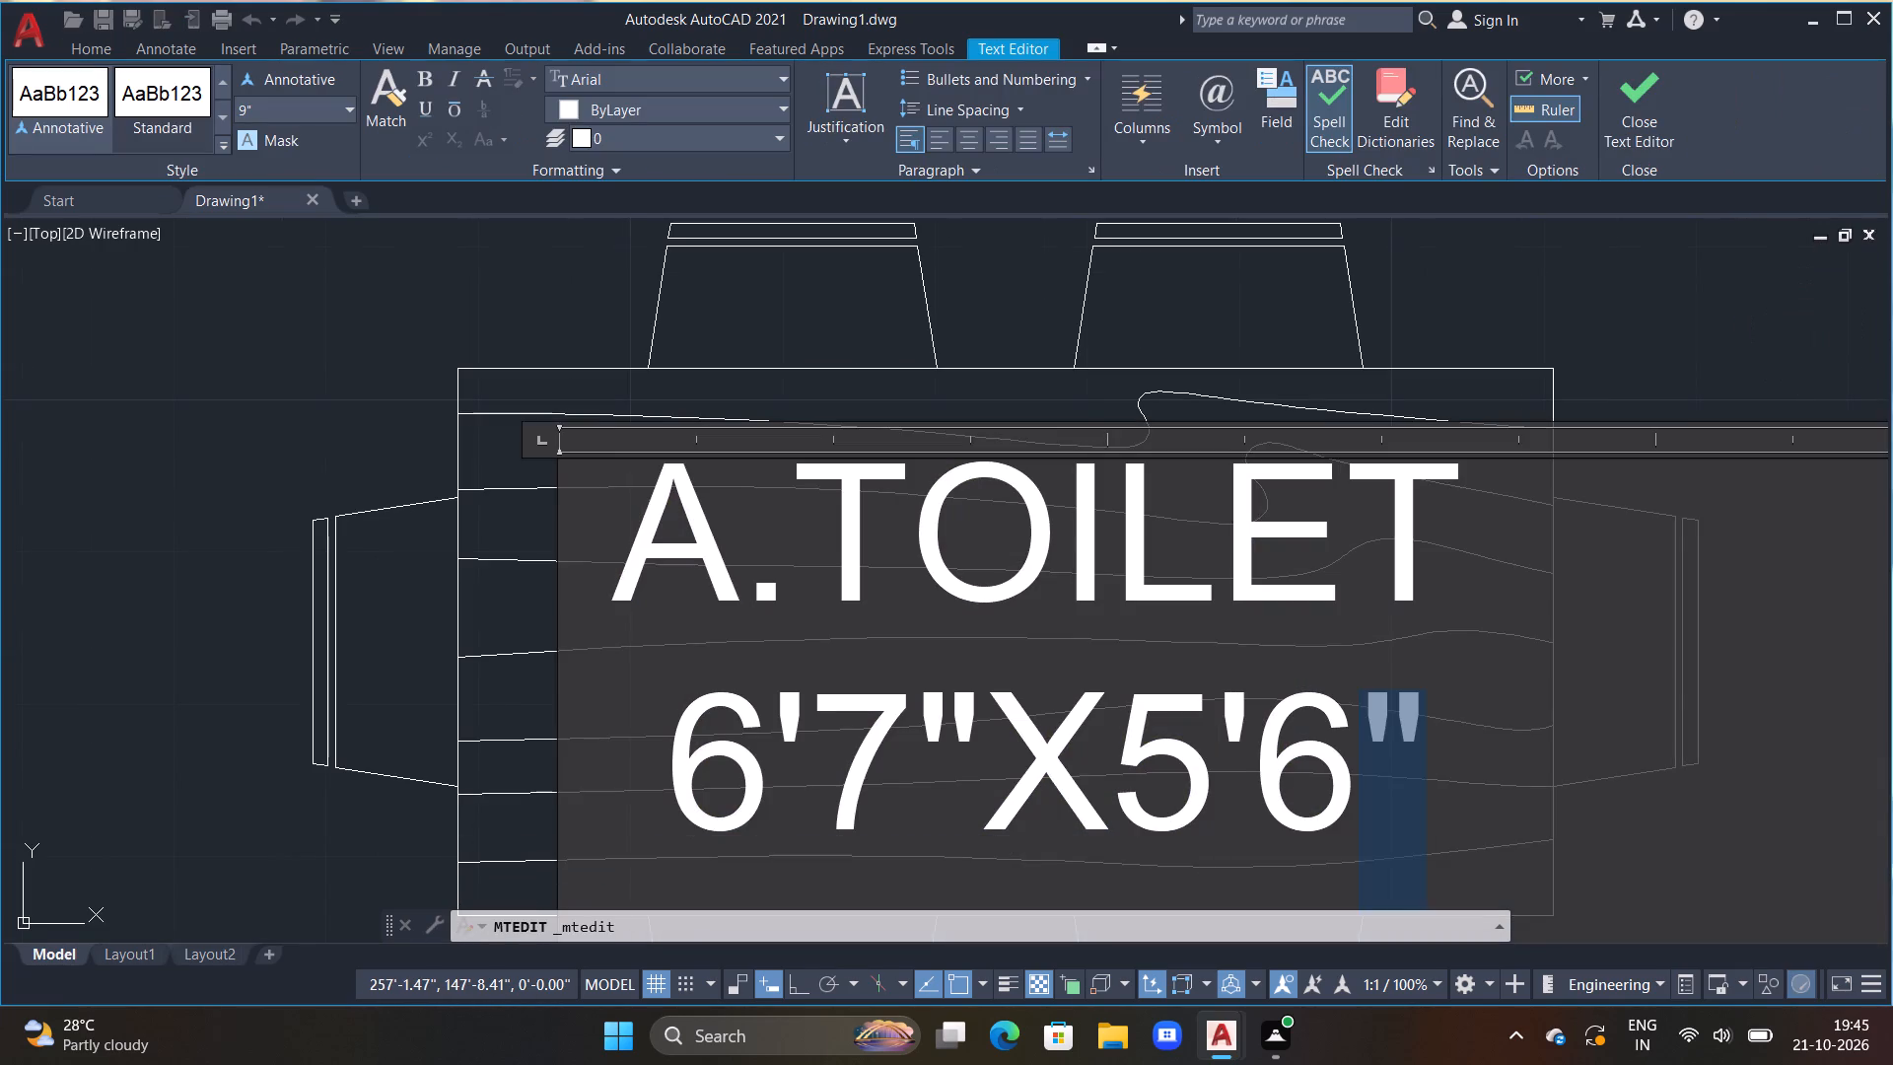
left_click_drag(1297, 744, 580, 610)
key("BackSpace")
key("space")
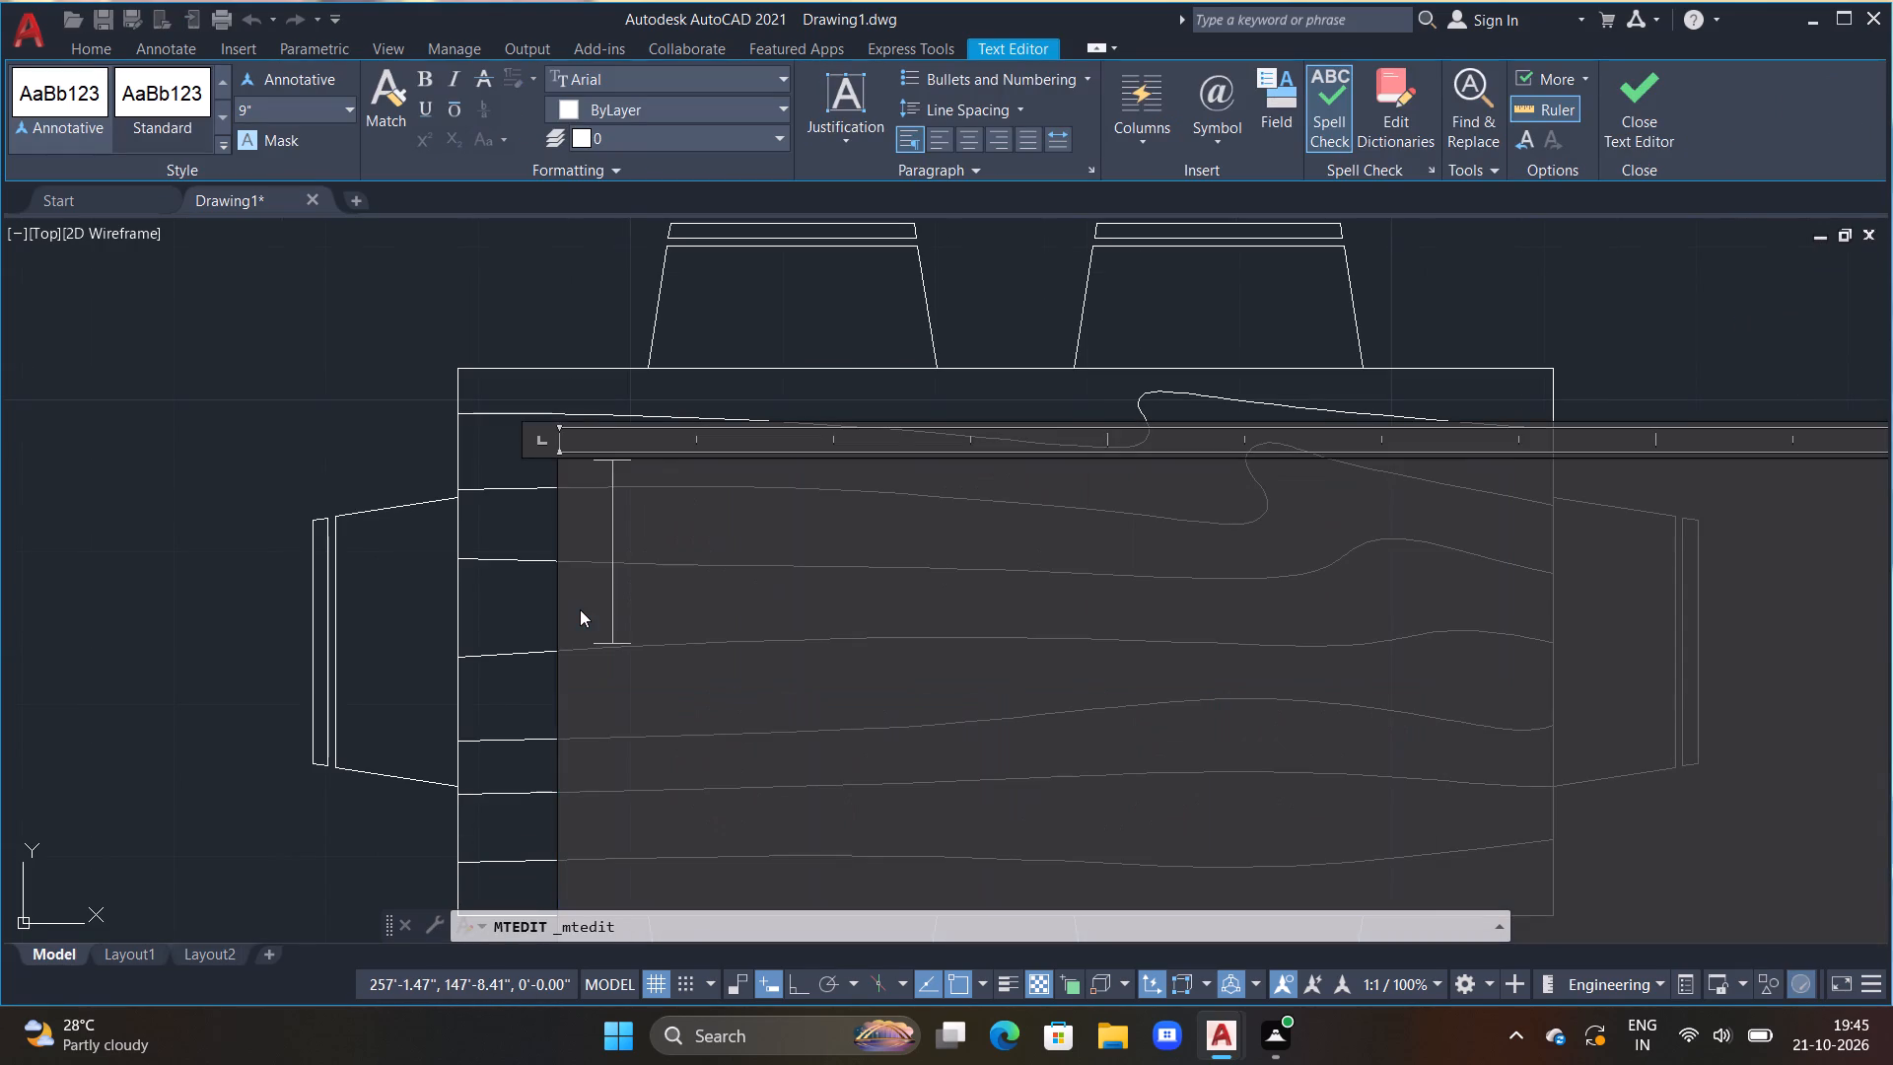
type("DINING")
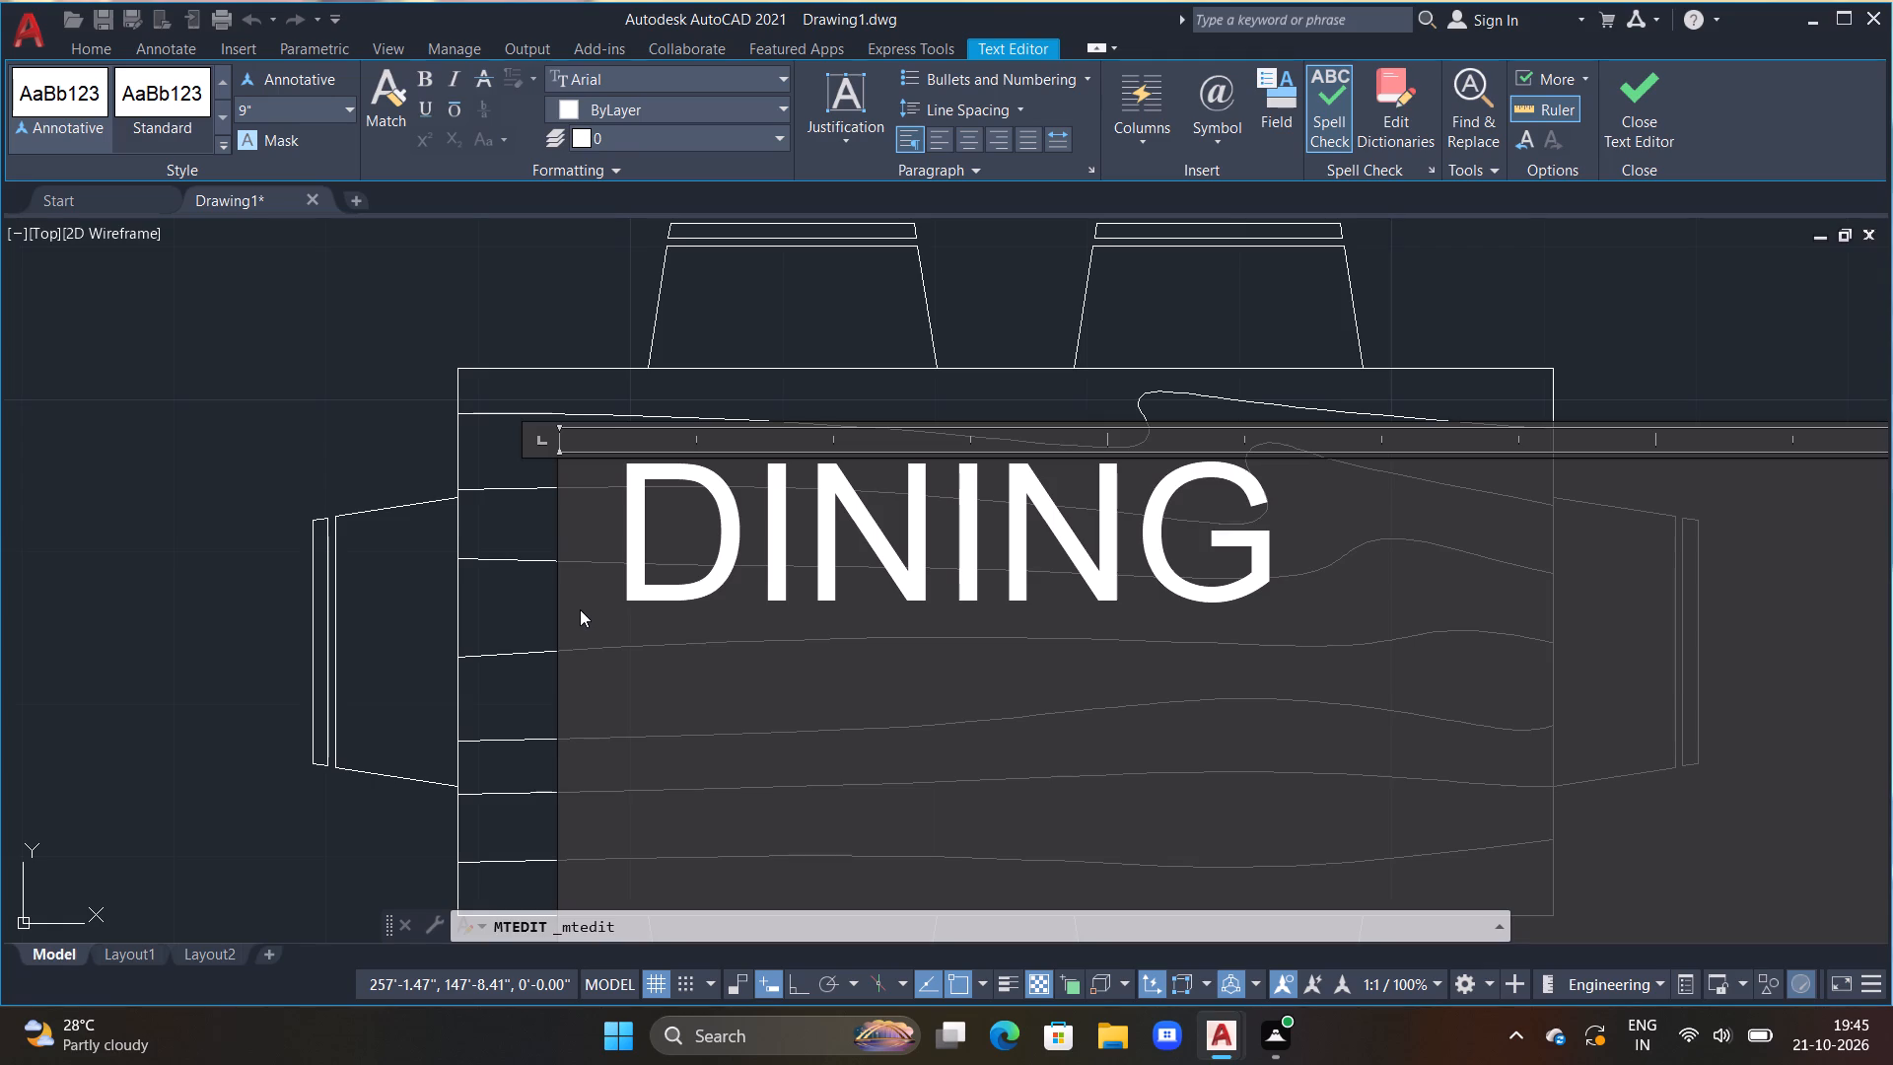
key("Return")
type("11'0\"X")
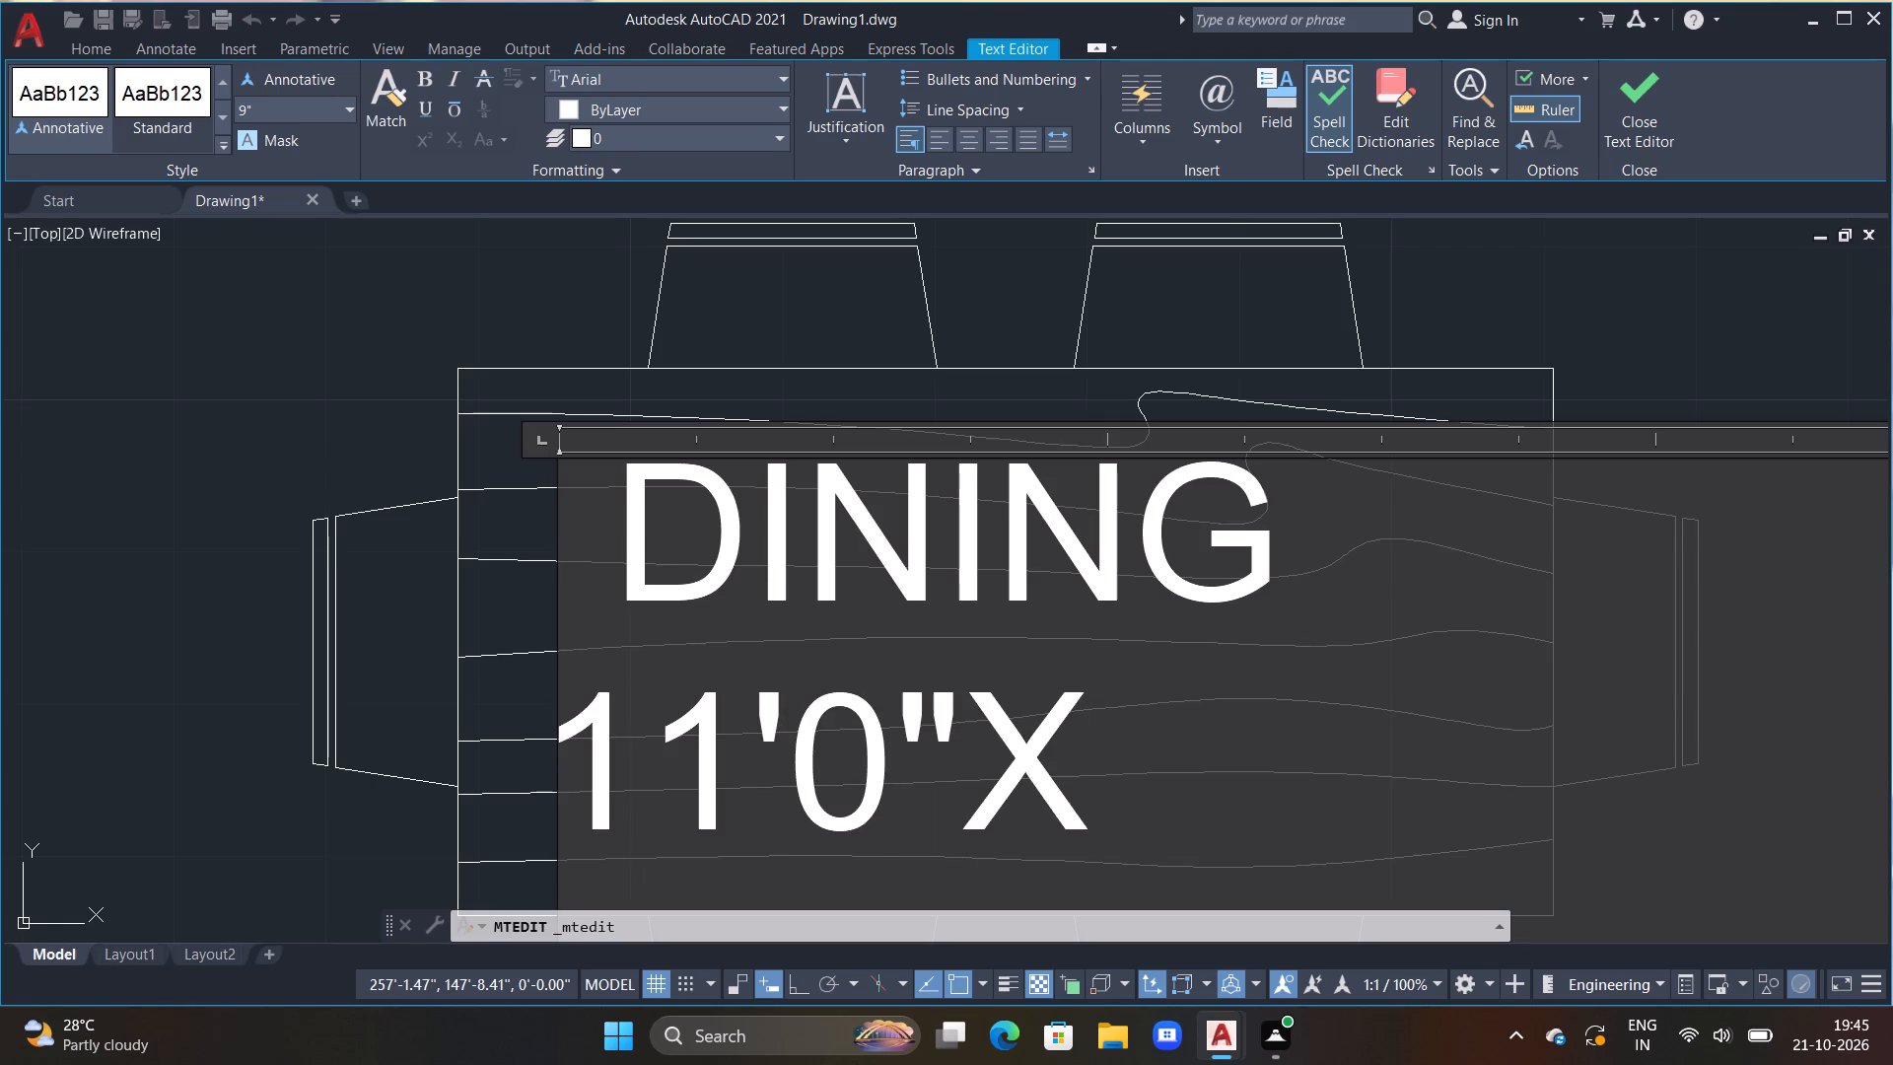
type("9'4.")
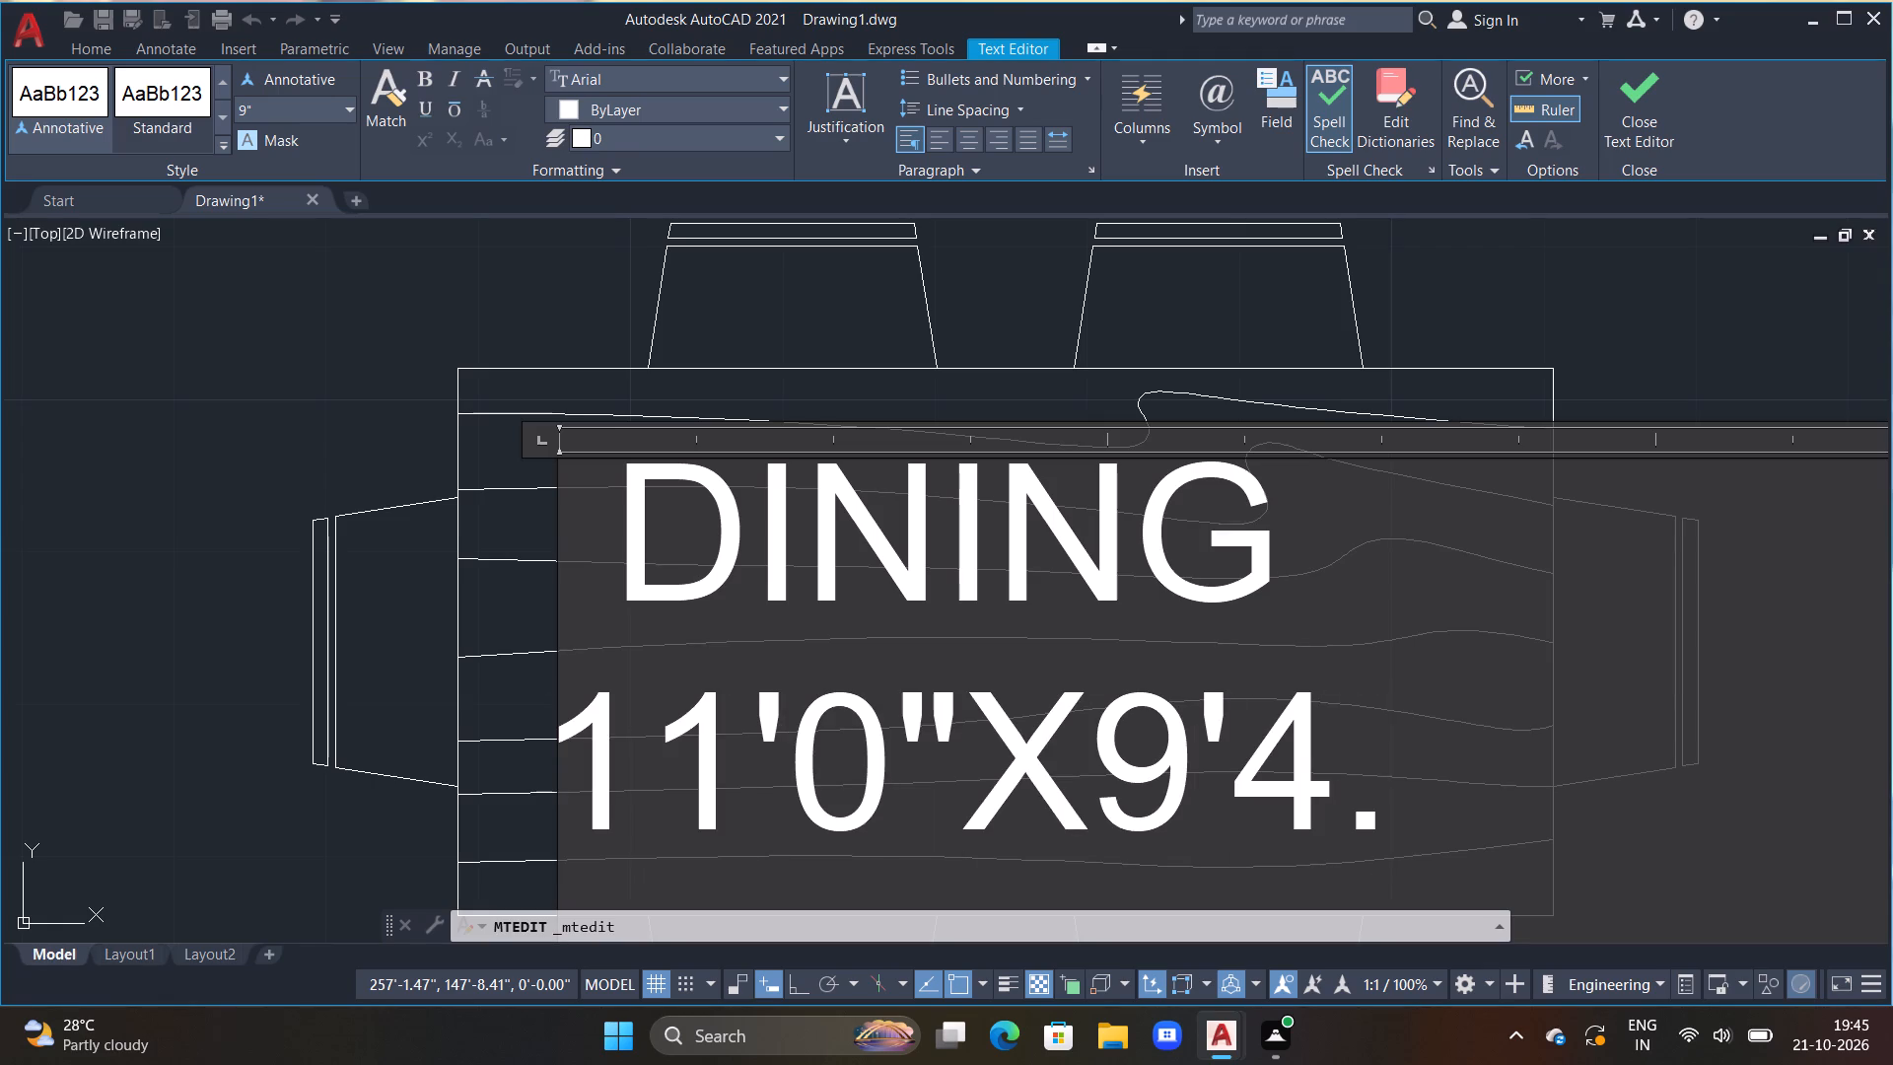
type("5\"")
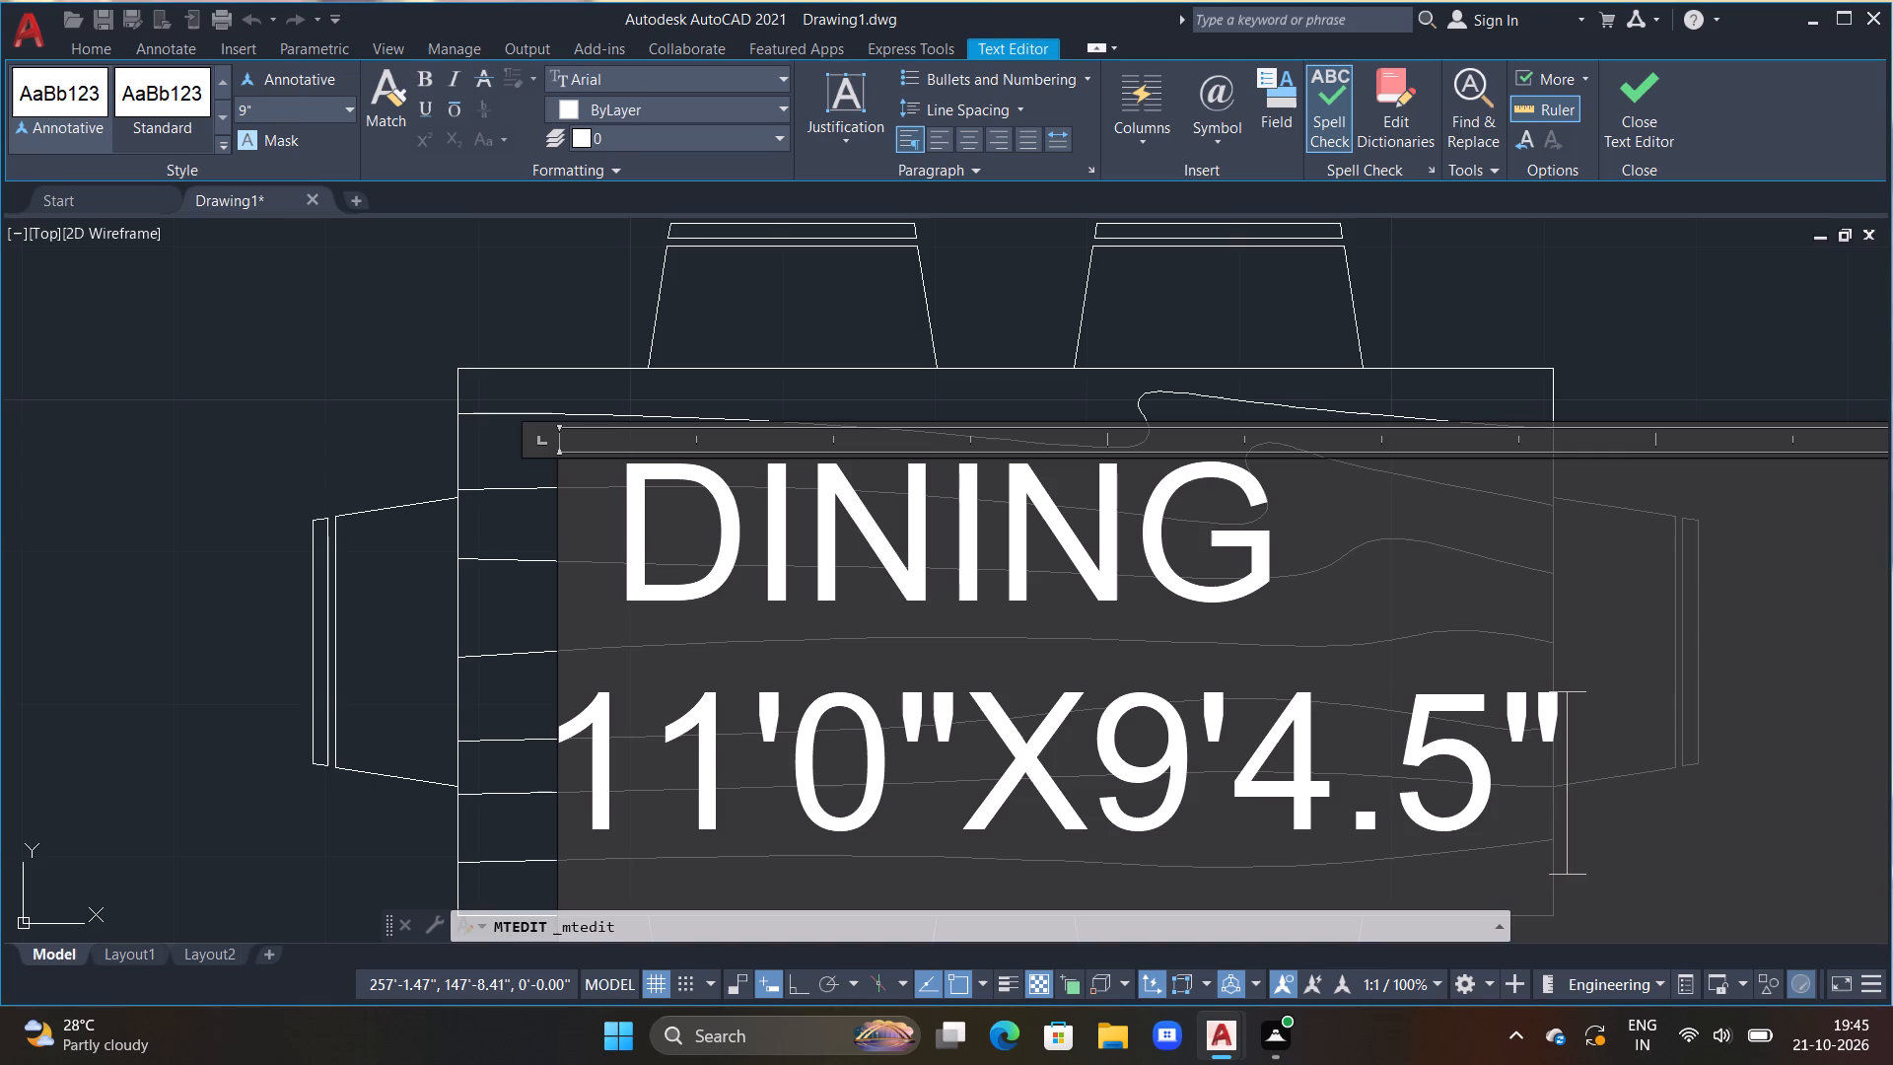
left_click(630, 535)
key("space")
left_click(1018, 294)
Replace the text of the label south of the western bed with an indented BED-1 line above 13'6"X10'0".
scroll(1019, 318, "down", 2)
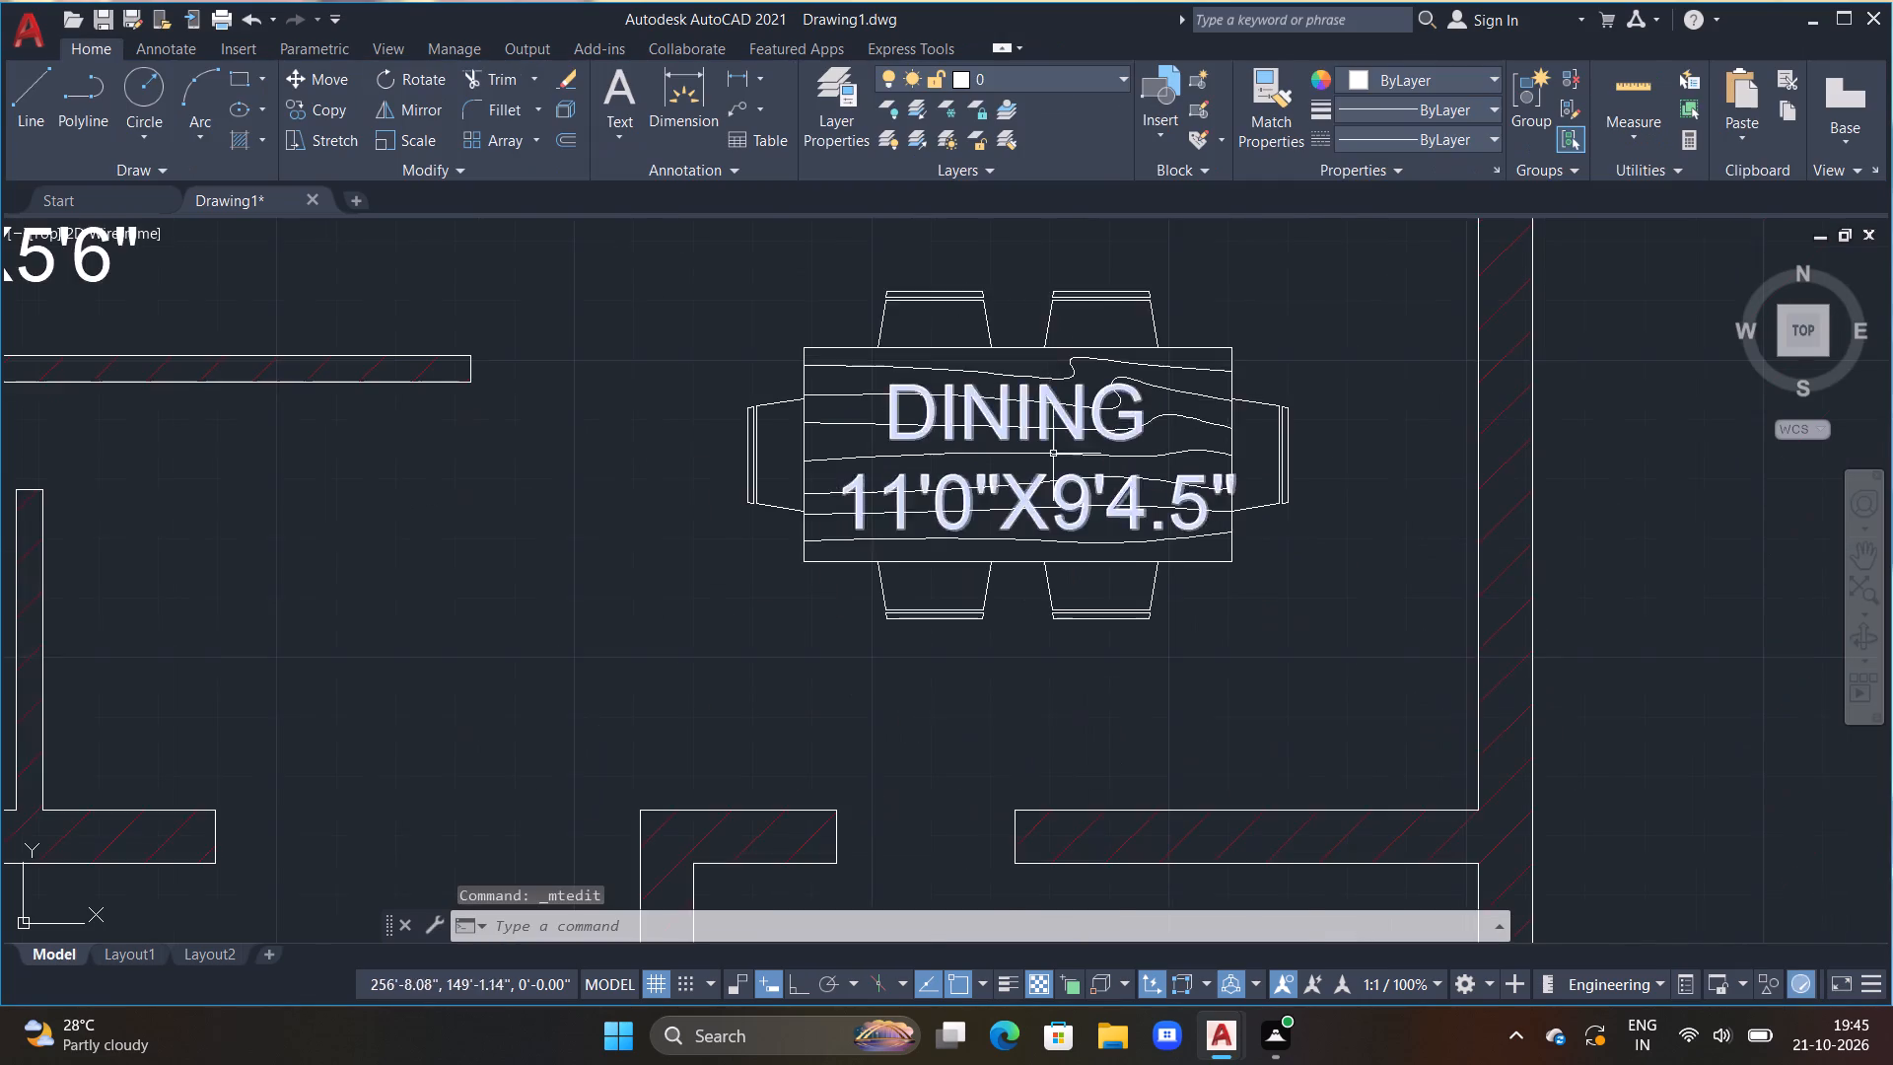
scroll(1024, 577, "down", 3)
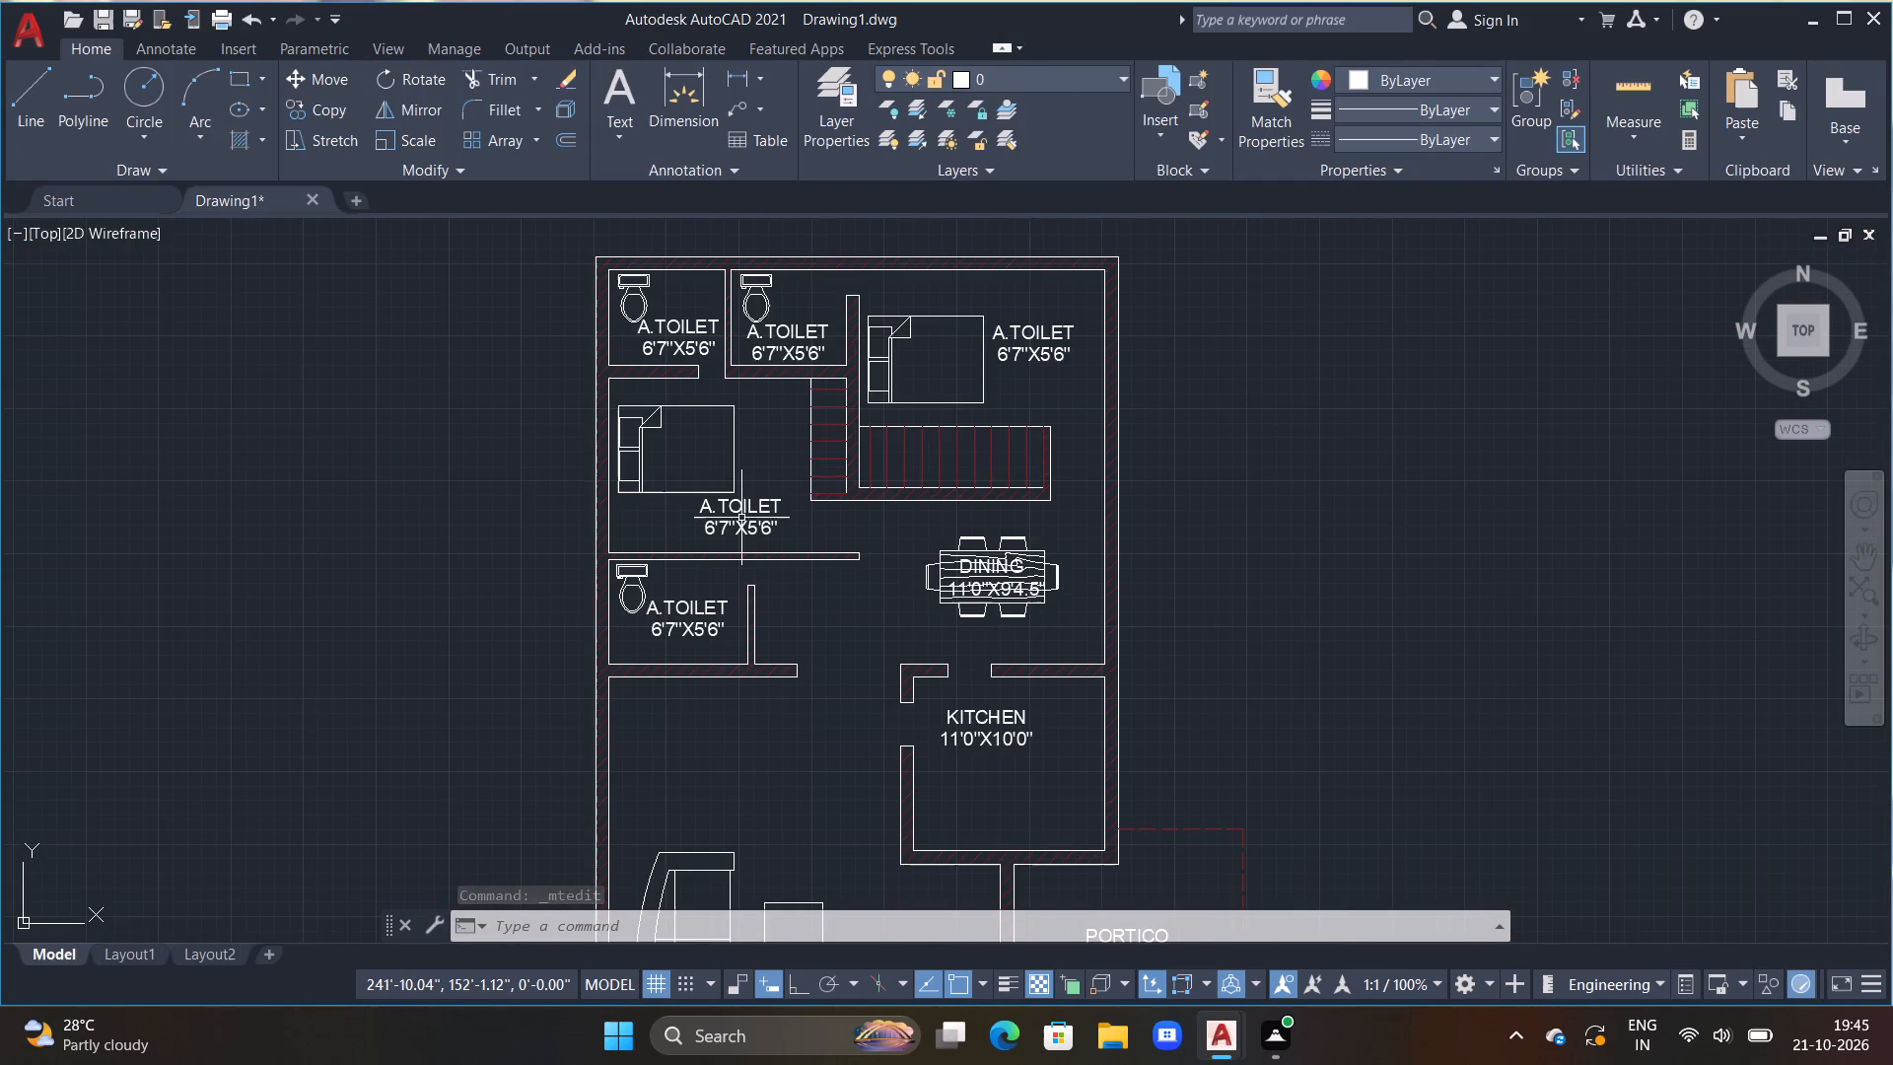
scroll(775, 510, "up", 2)
double_click(694, 497)
scroll(688, 501, "up", 3)
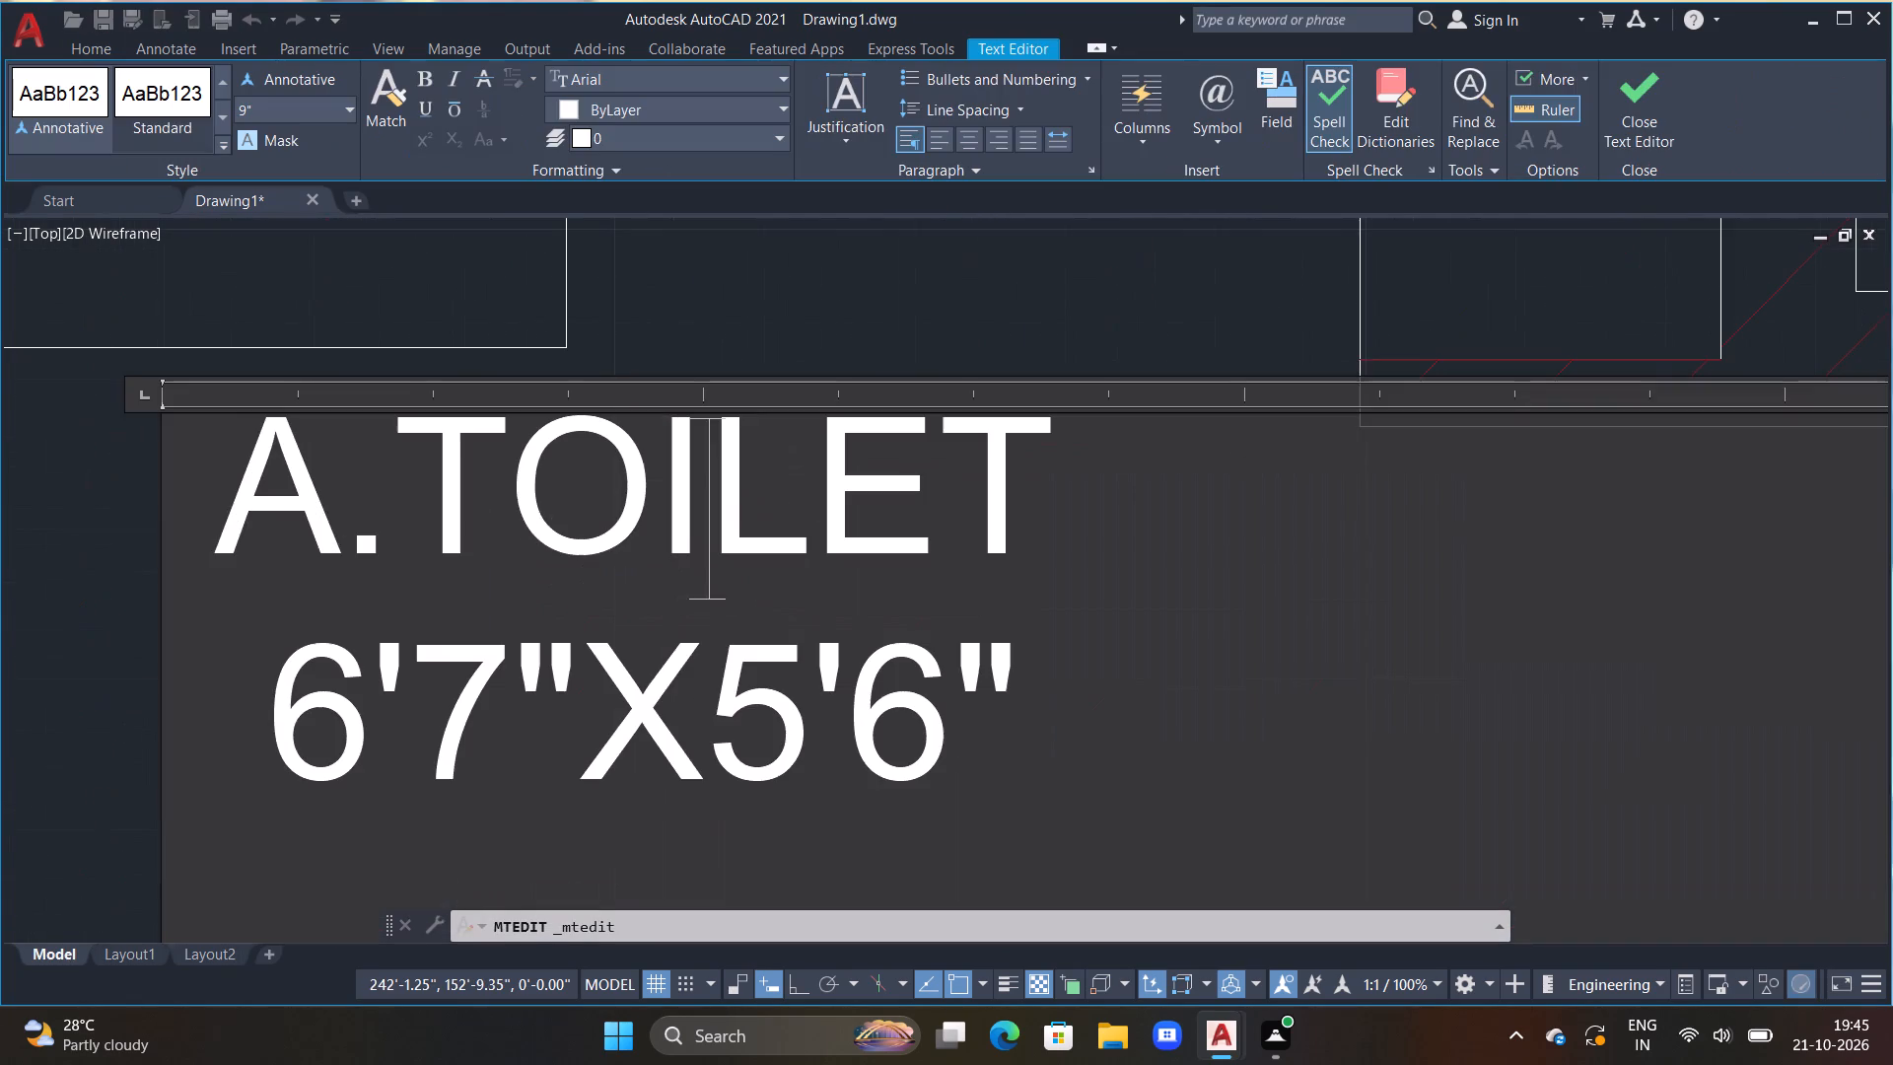
middle_click(889, 594)
scroll(889, 594, "down", 1)
middle_click_drag(973, 632, 1083, 531)
scroll(1137, 589, "down", 1)
left_click_drag(1158, 593, 874, 598)
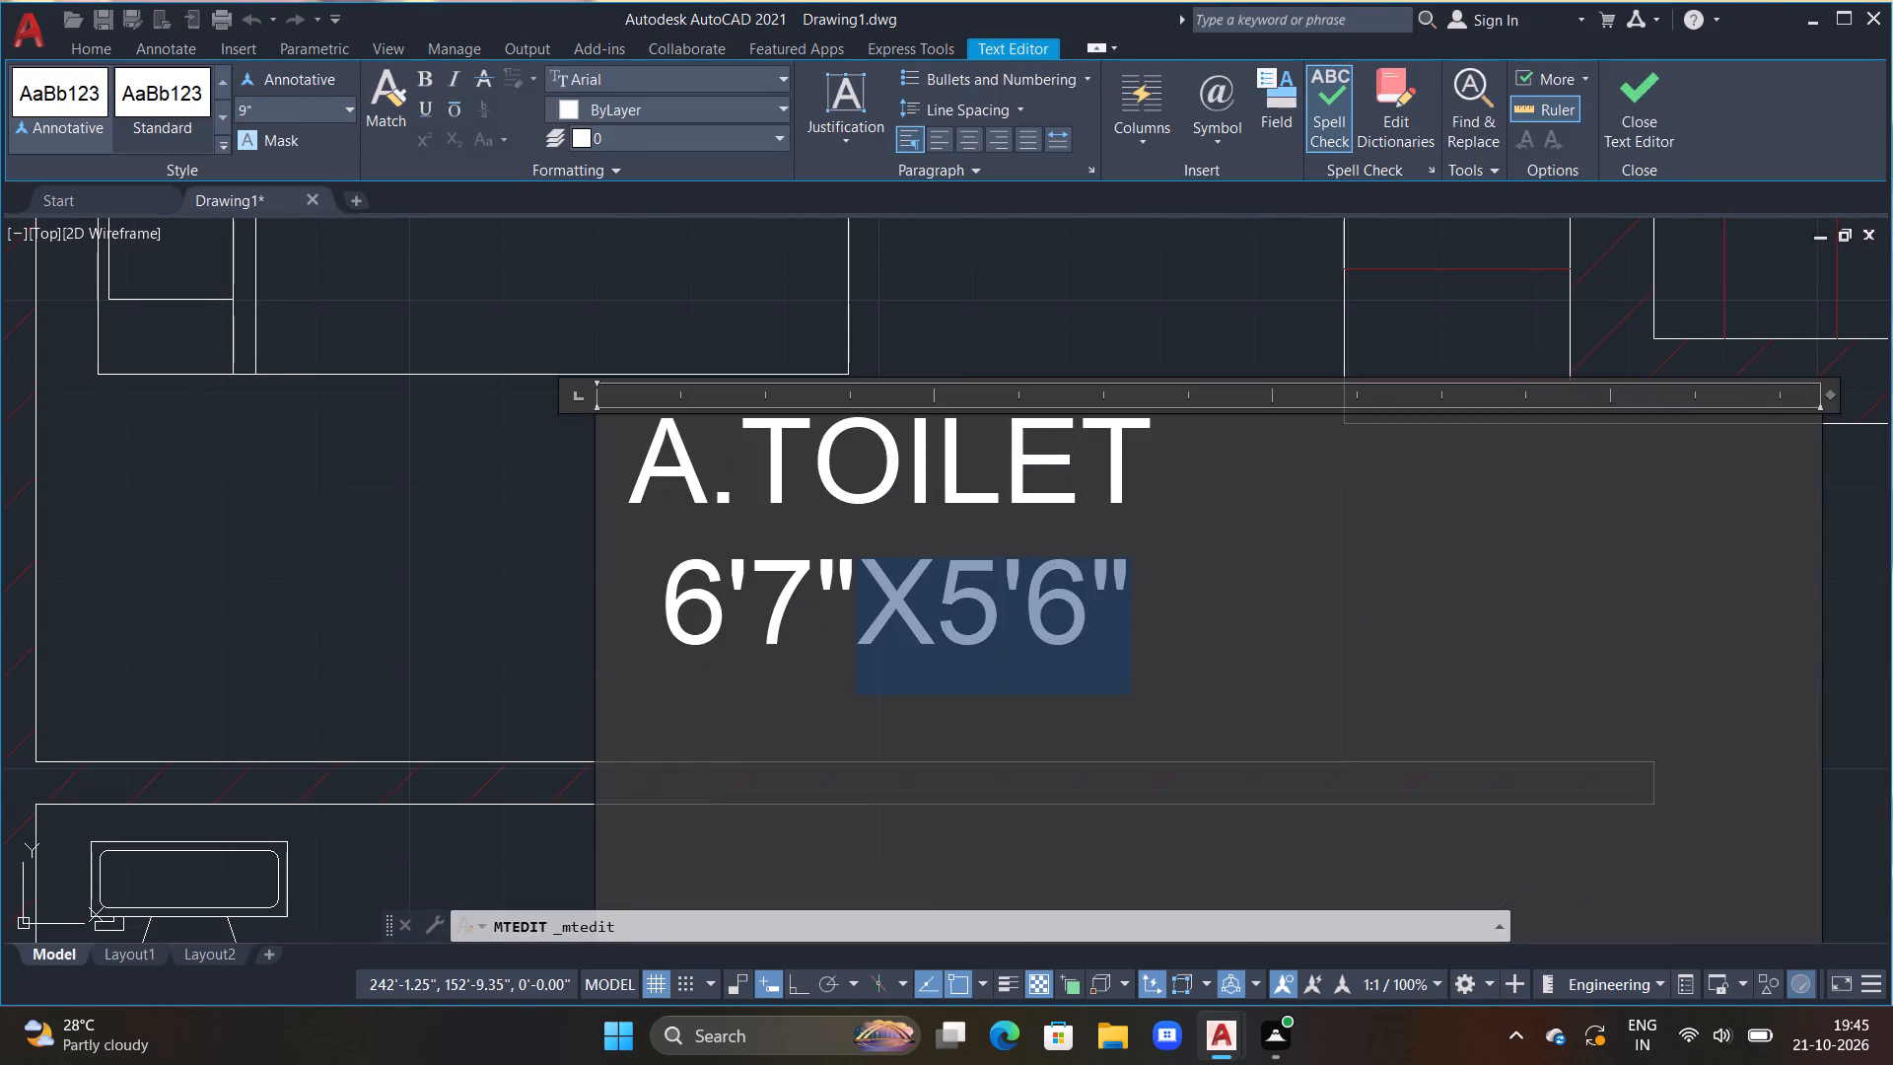
left_click_drag(874, 598, 561, 503)
key("BackSpace")
key("space")
type("BED")
type("-1")
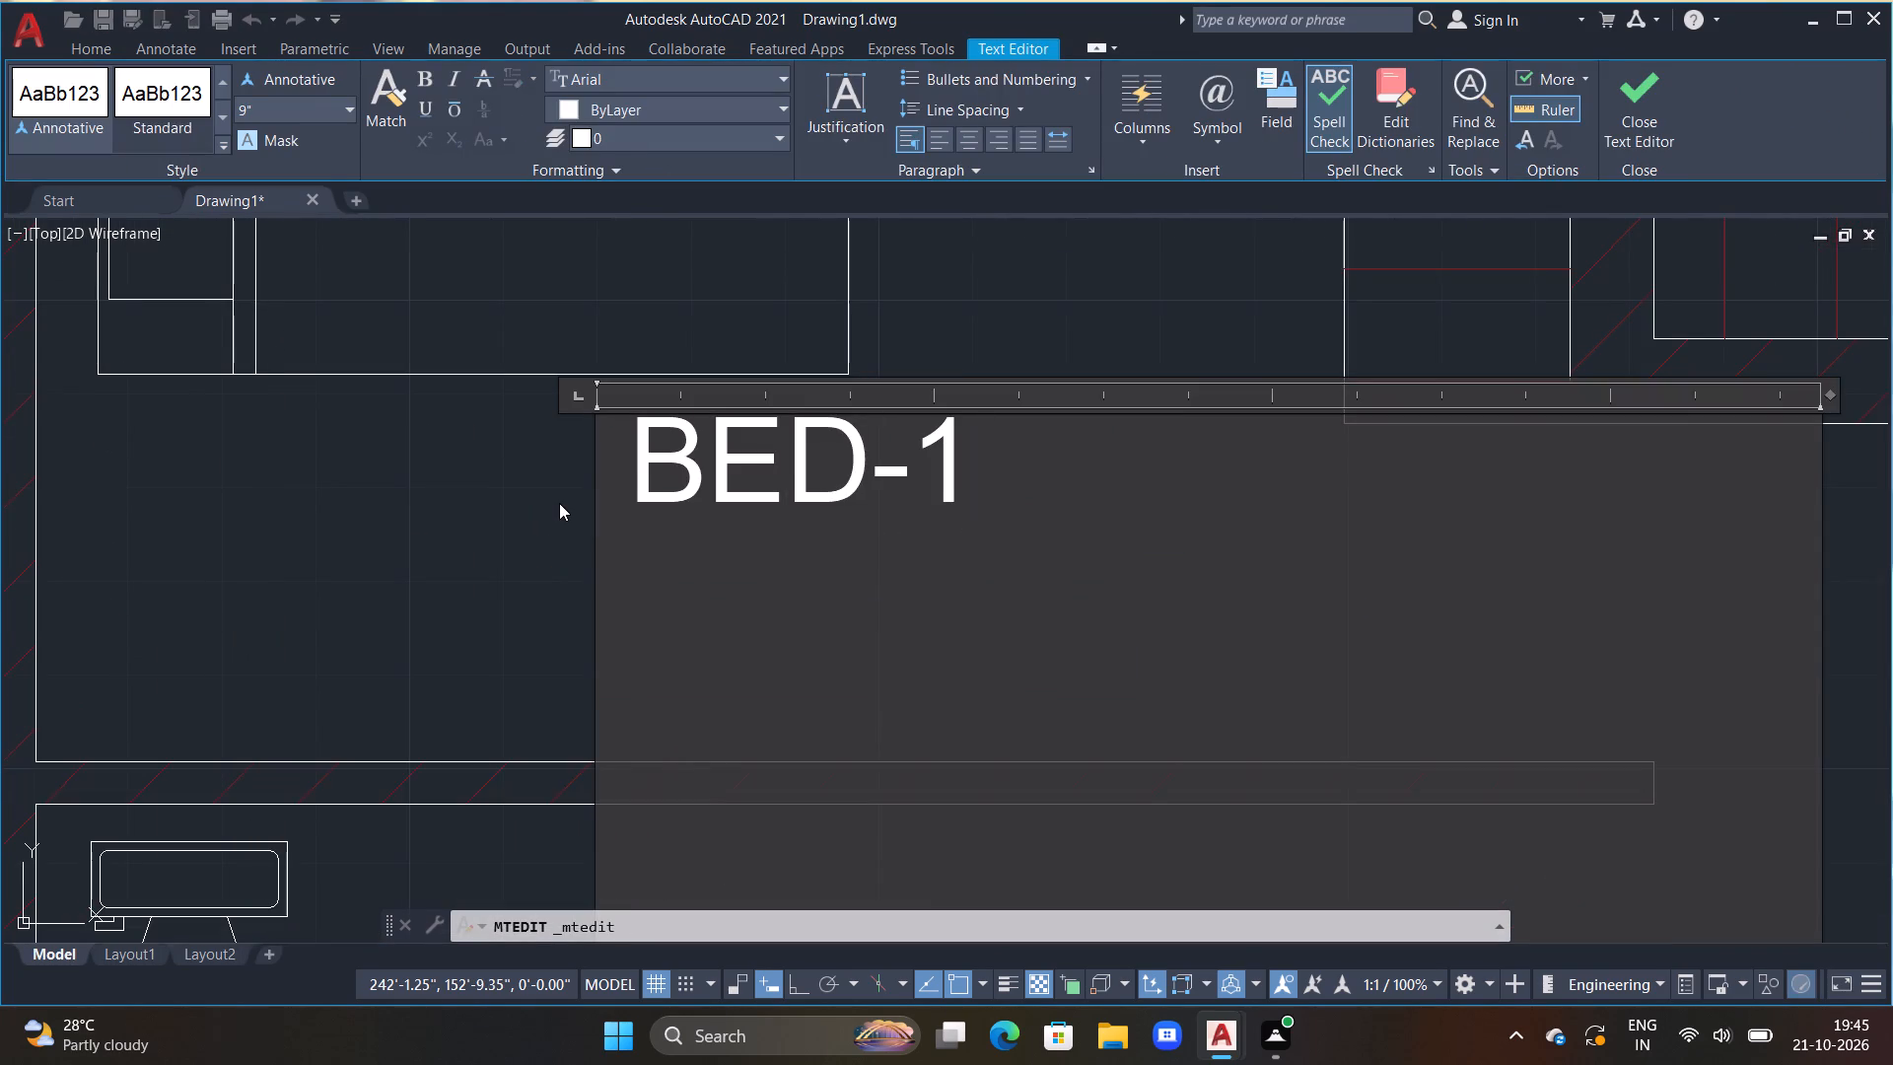
key("Return")
type("13'")
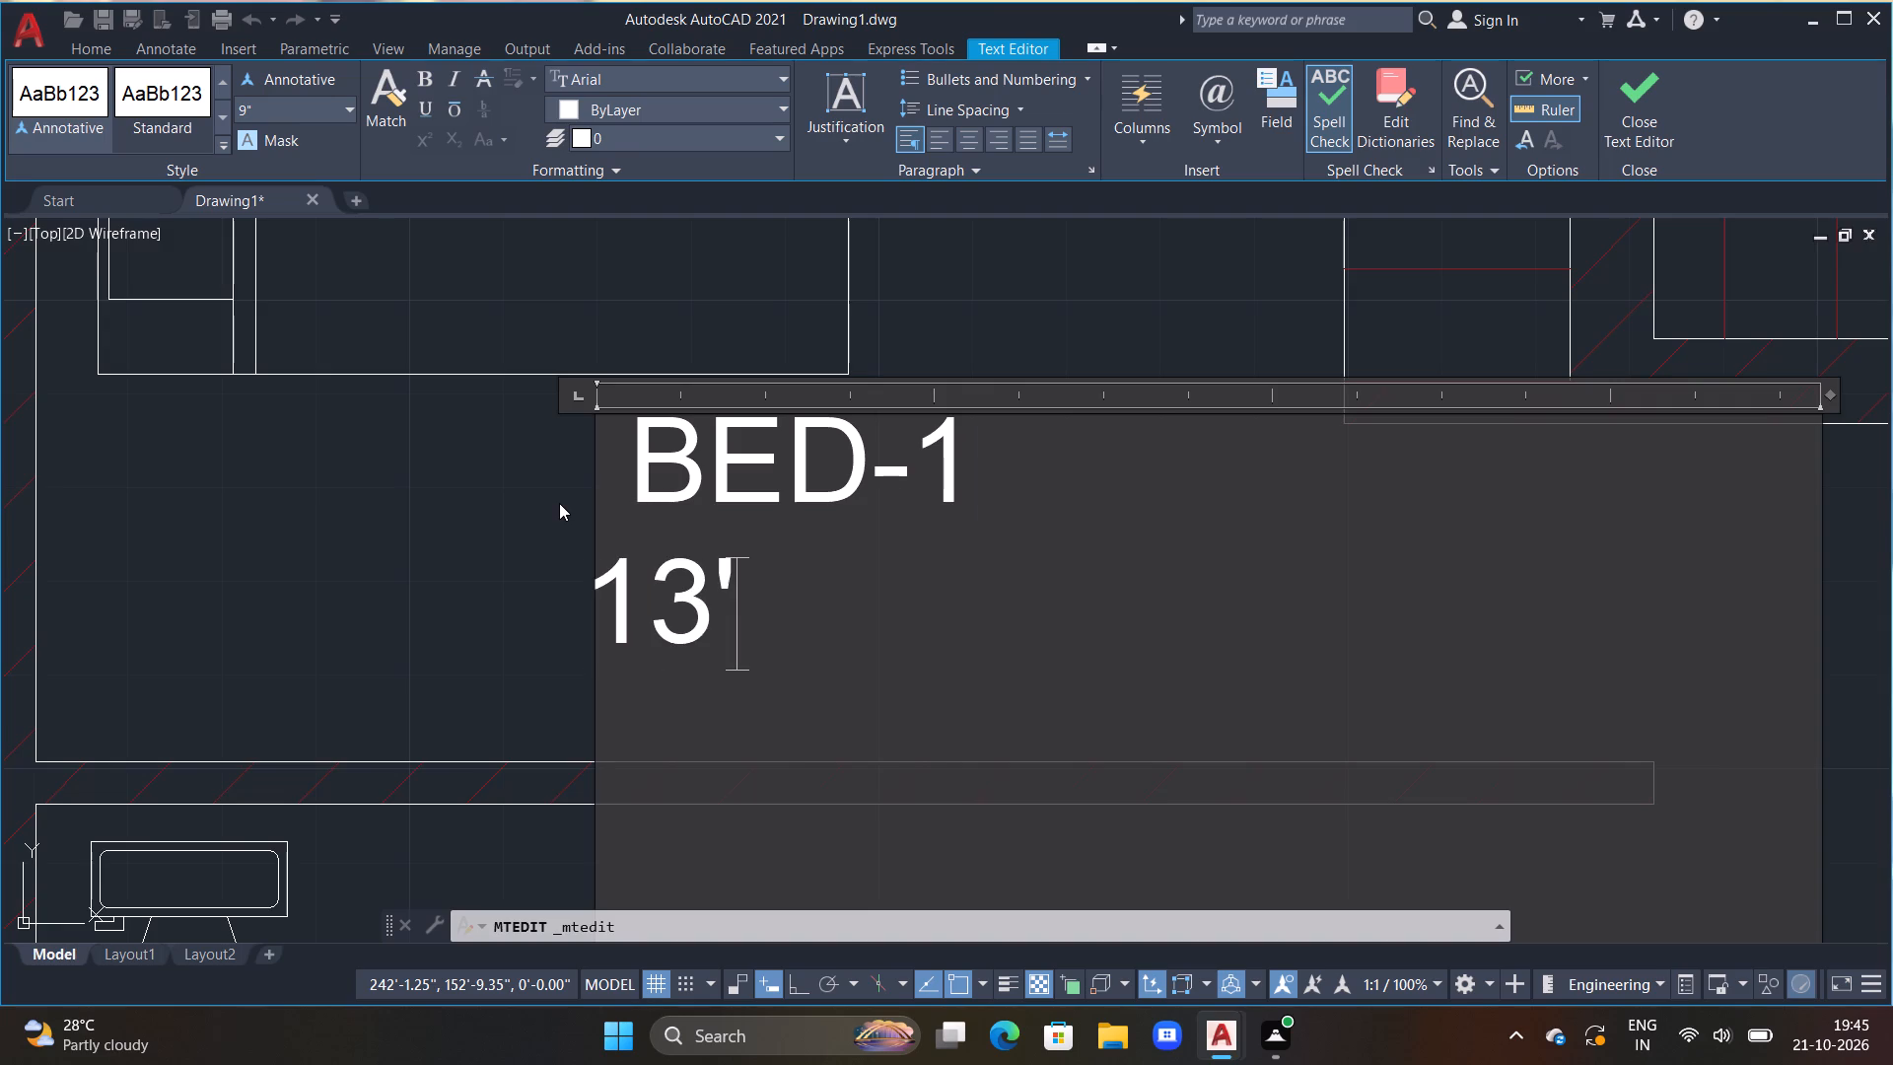
type("6\"X")
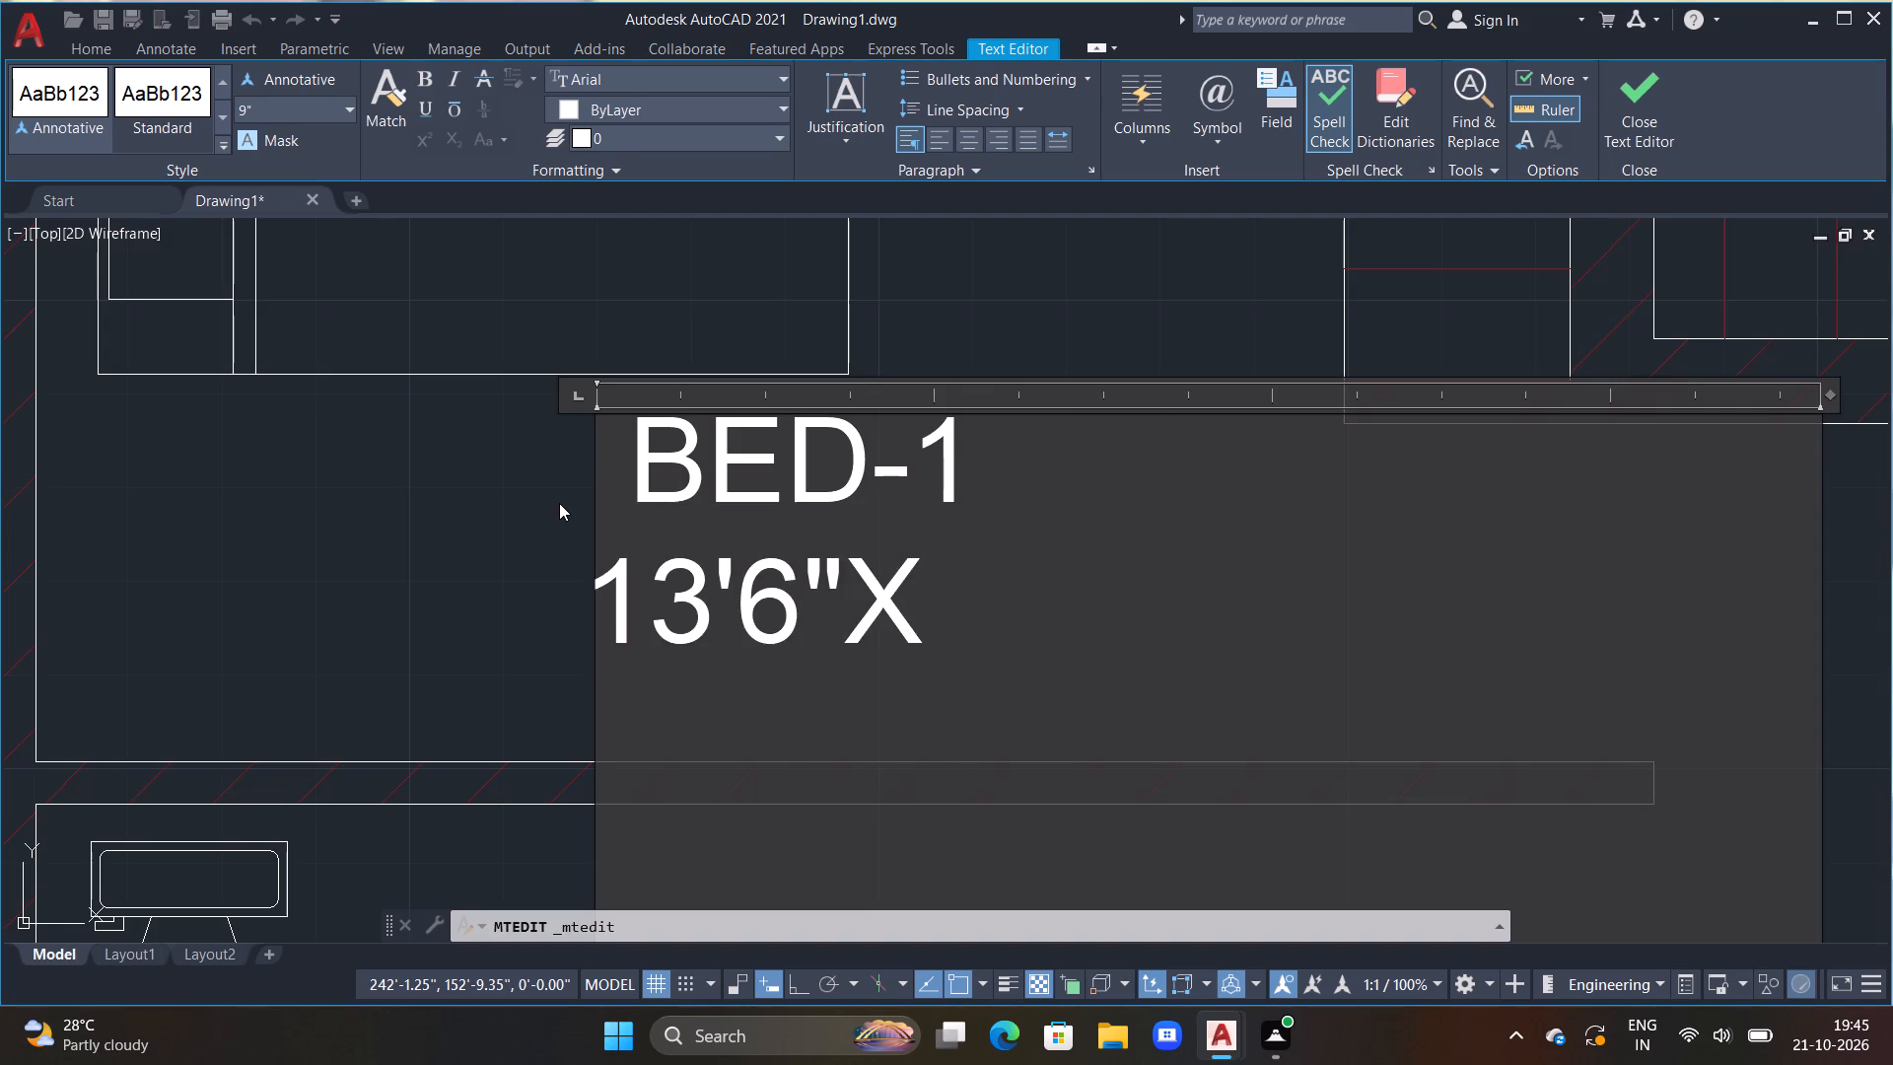
type("10'0\"")
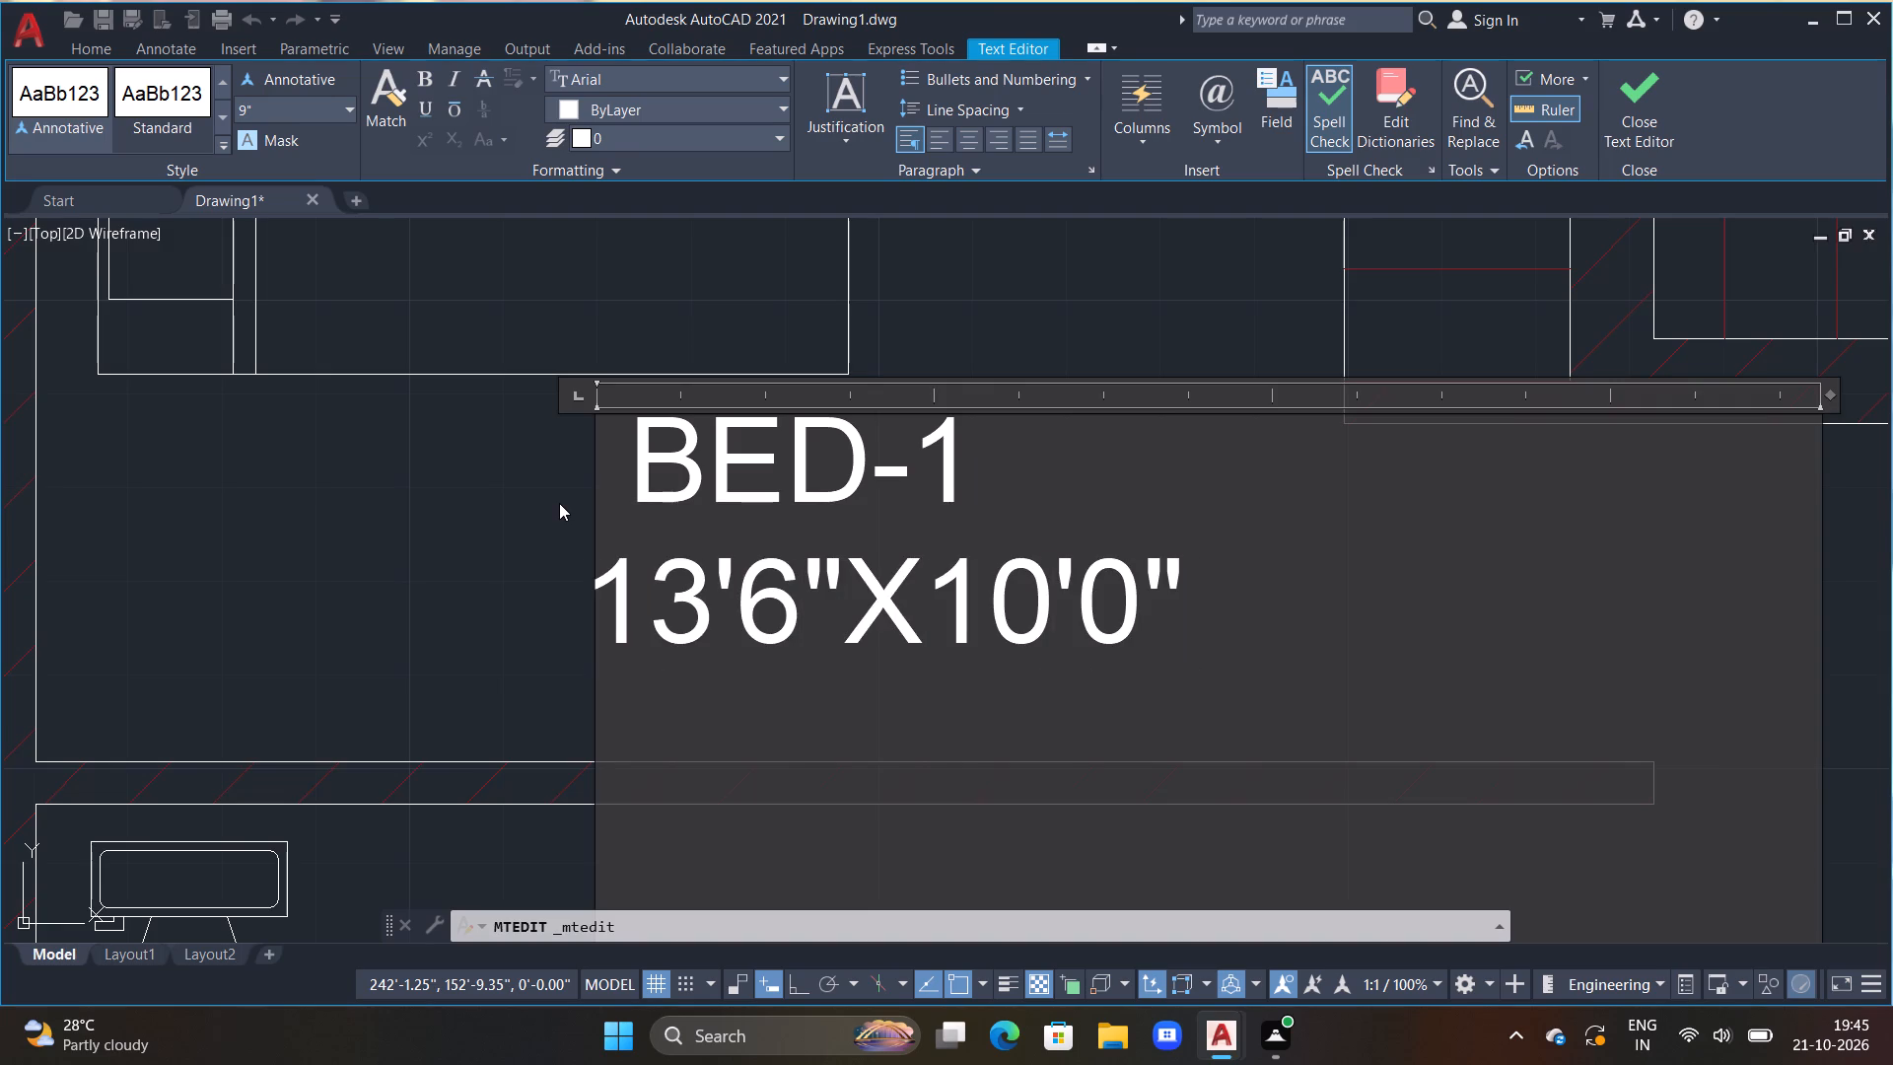
left_click(638, 470)
key("space")
key("space")
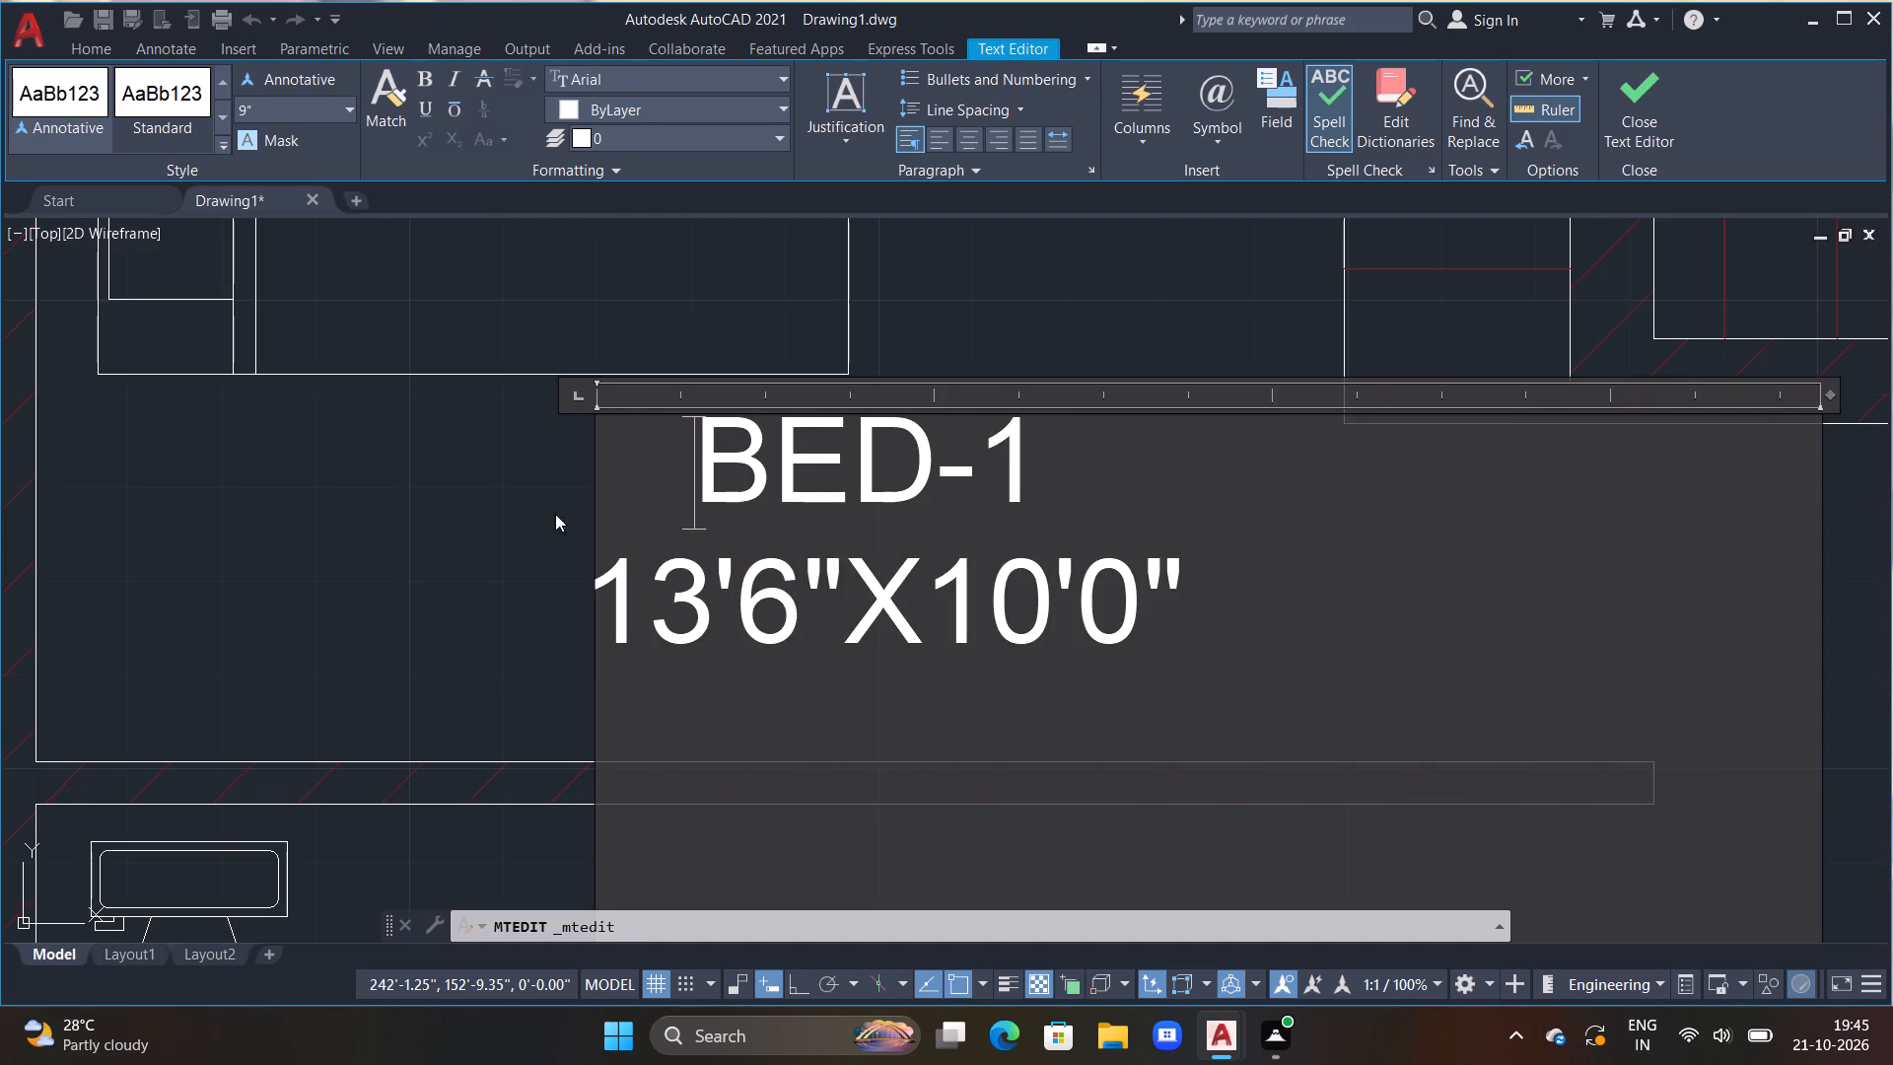
left_click(431, 548)
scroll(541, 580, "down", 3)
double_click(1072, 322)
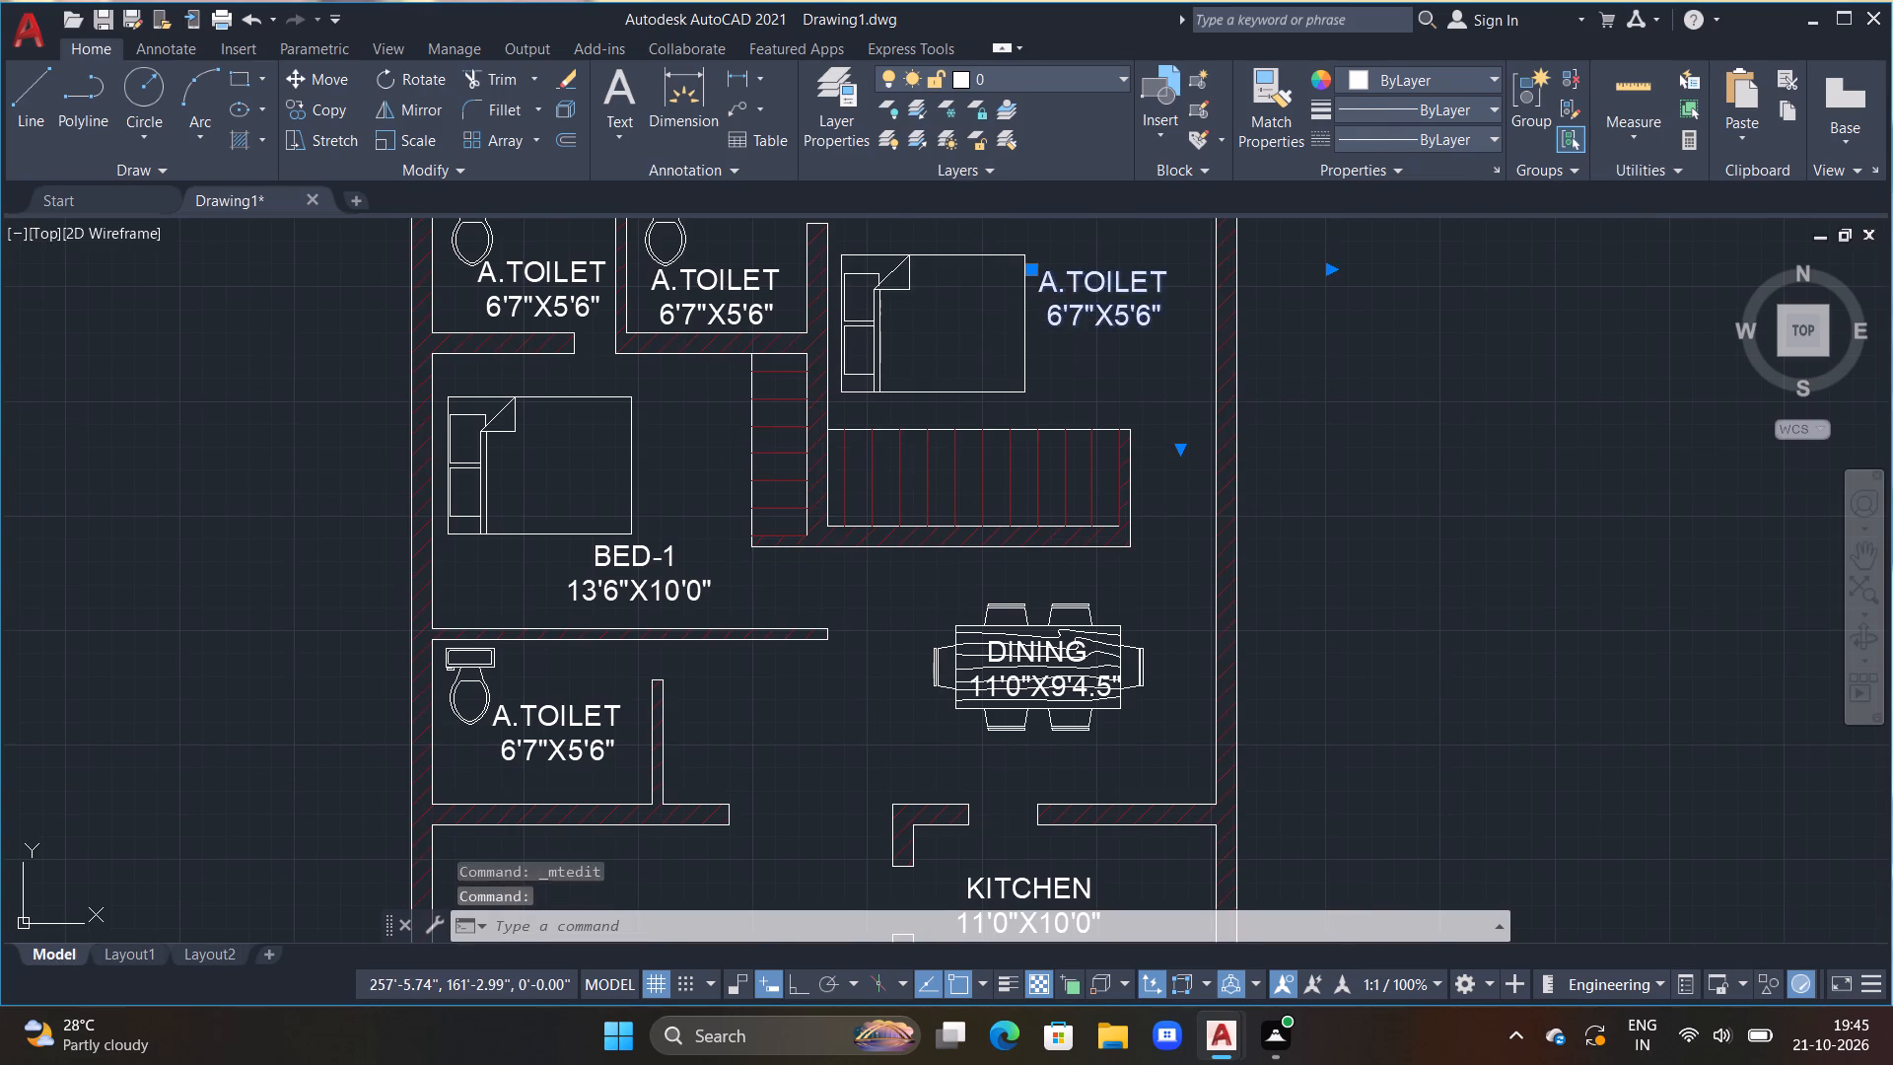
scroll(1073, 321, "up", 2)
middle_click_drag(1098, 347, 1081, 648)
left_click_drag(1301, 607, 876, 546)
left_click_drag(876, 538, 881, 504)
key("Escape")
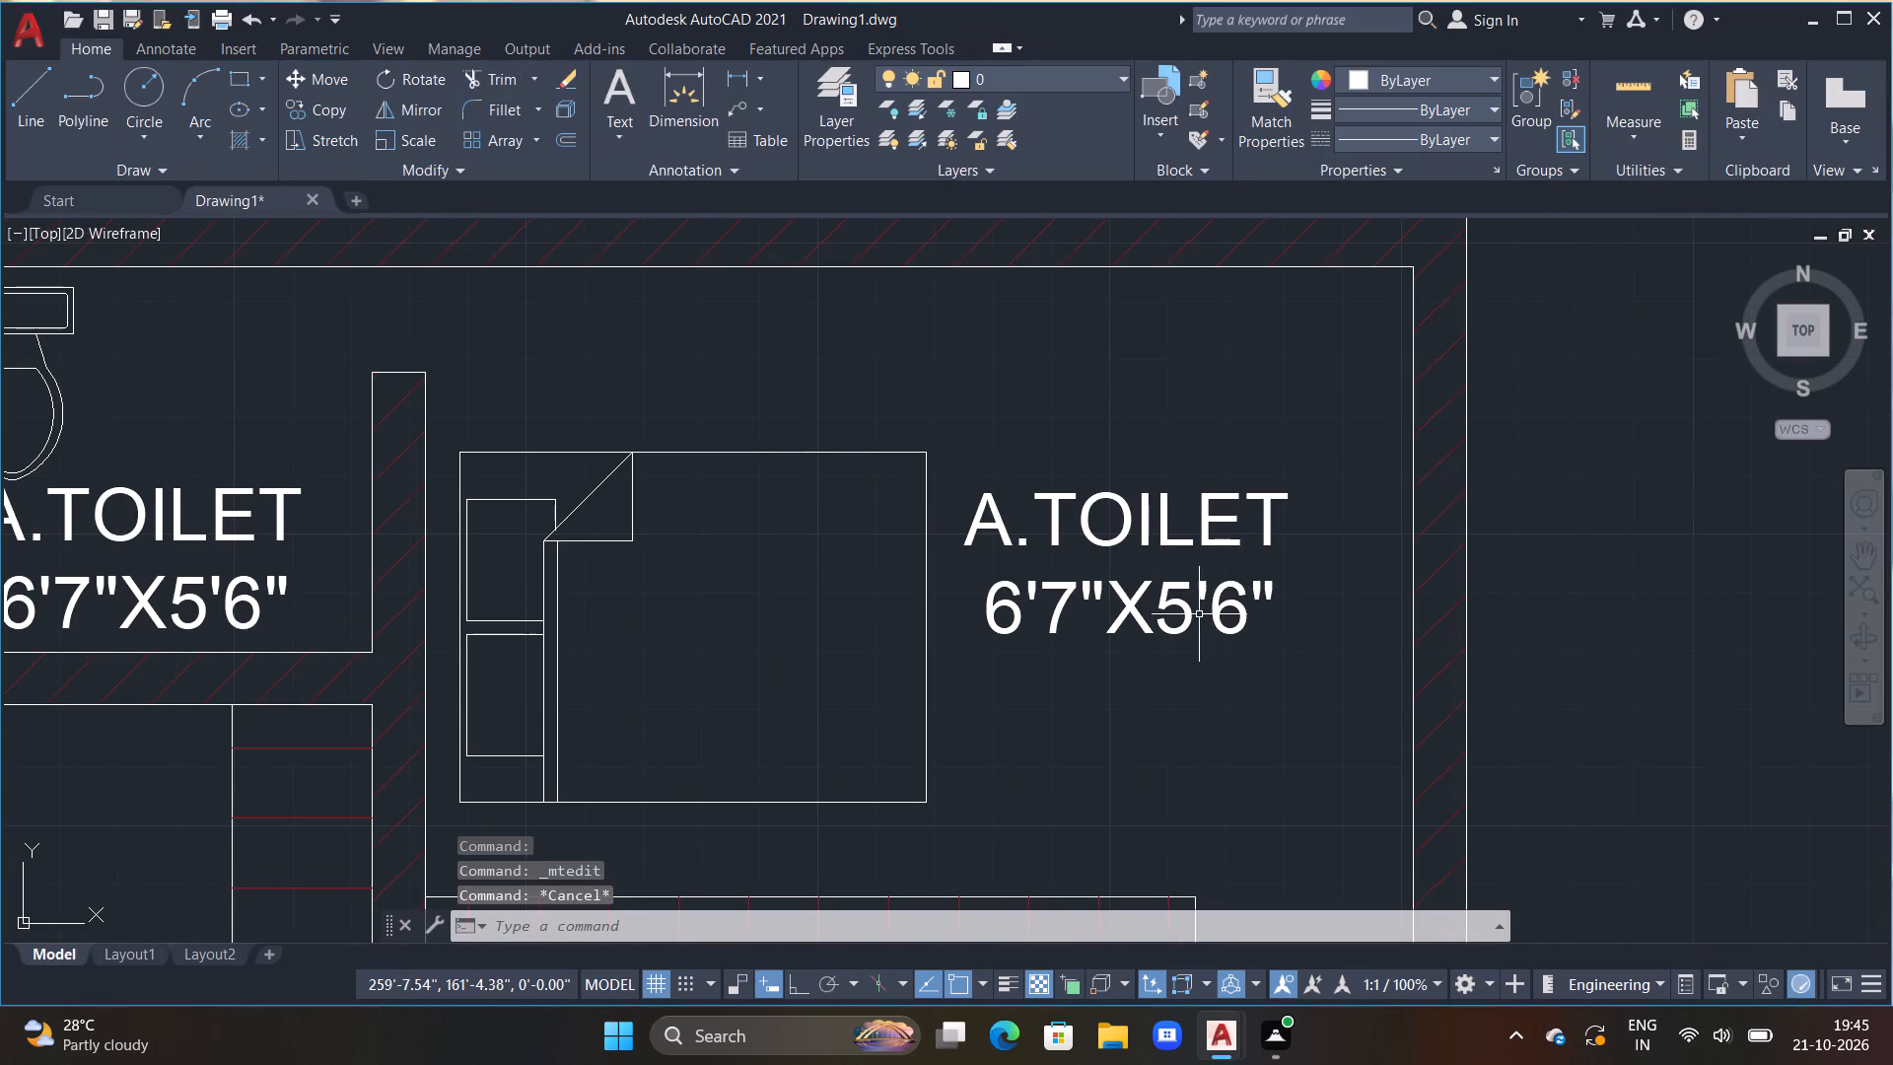
Replace the text of the label east of the northeastern bed with an indented BED-2 line above 11'0"X12'6".
double_click(1194, 612)
left_click_drag(1306, 603, 1106, 605)
left_click_drag(1087, 603, 902, 487)
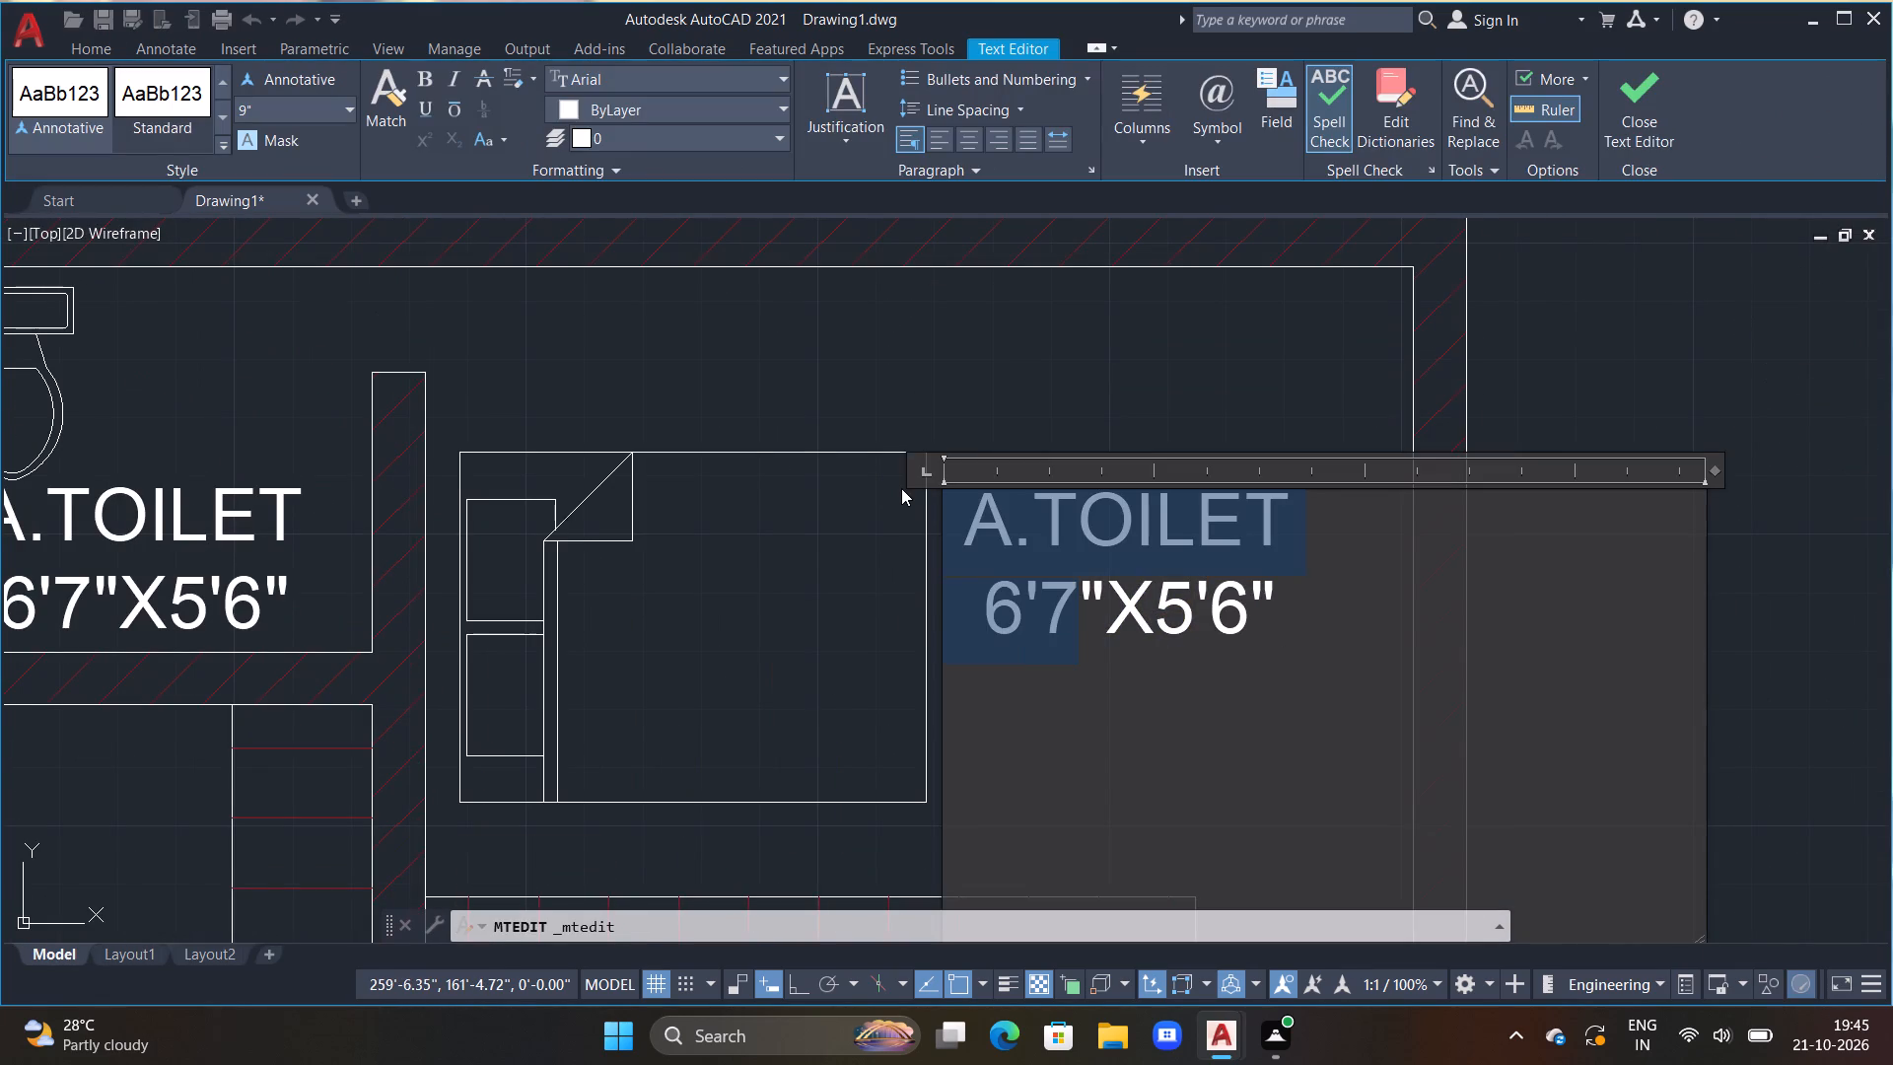
key("BackSpace")
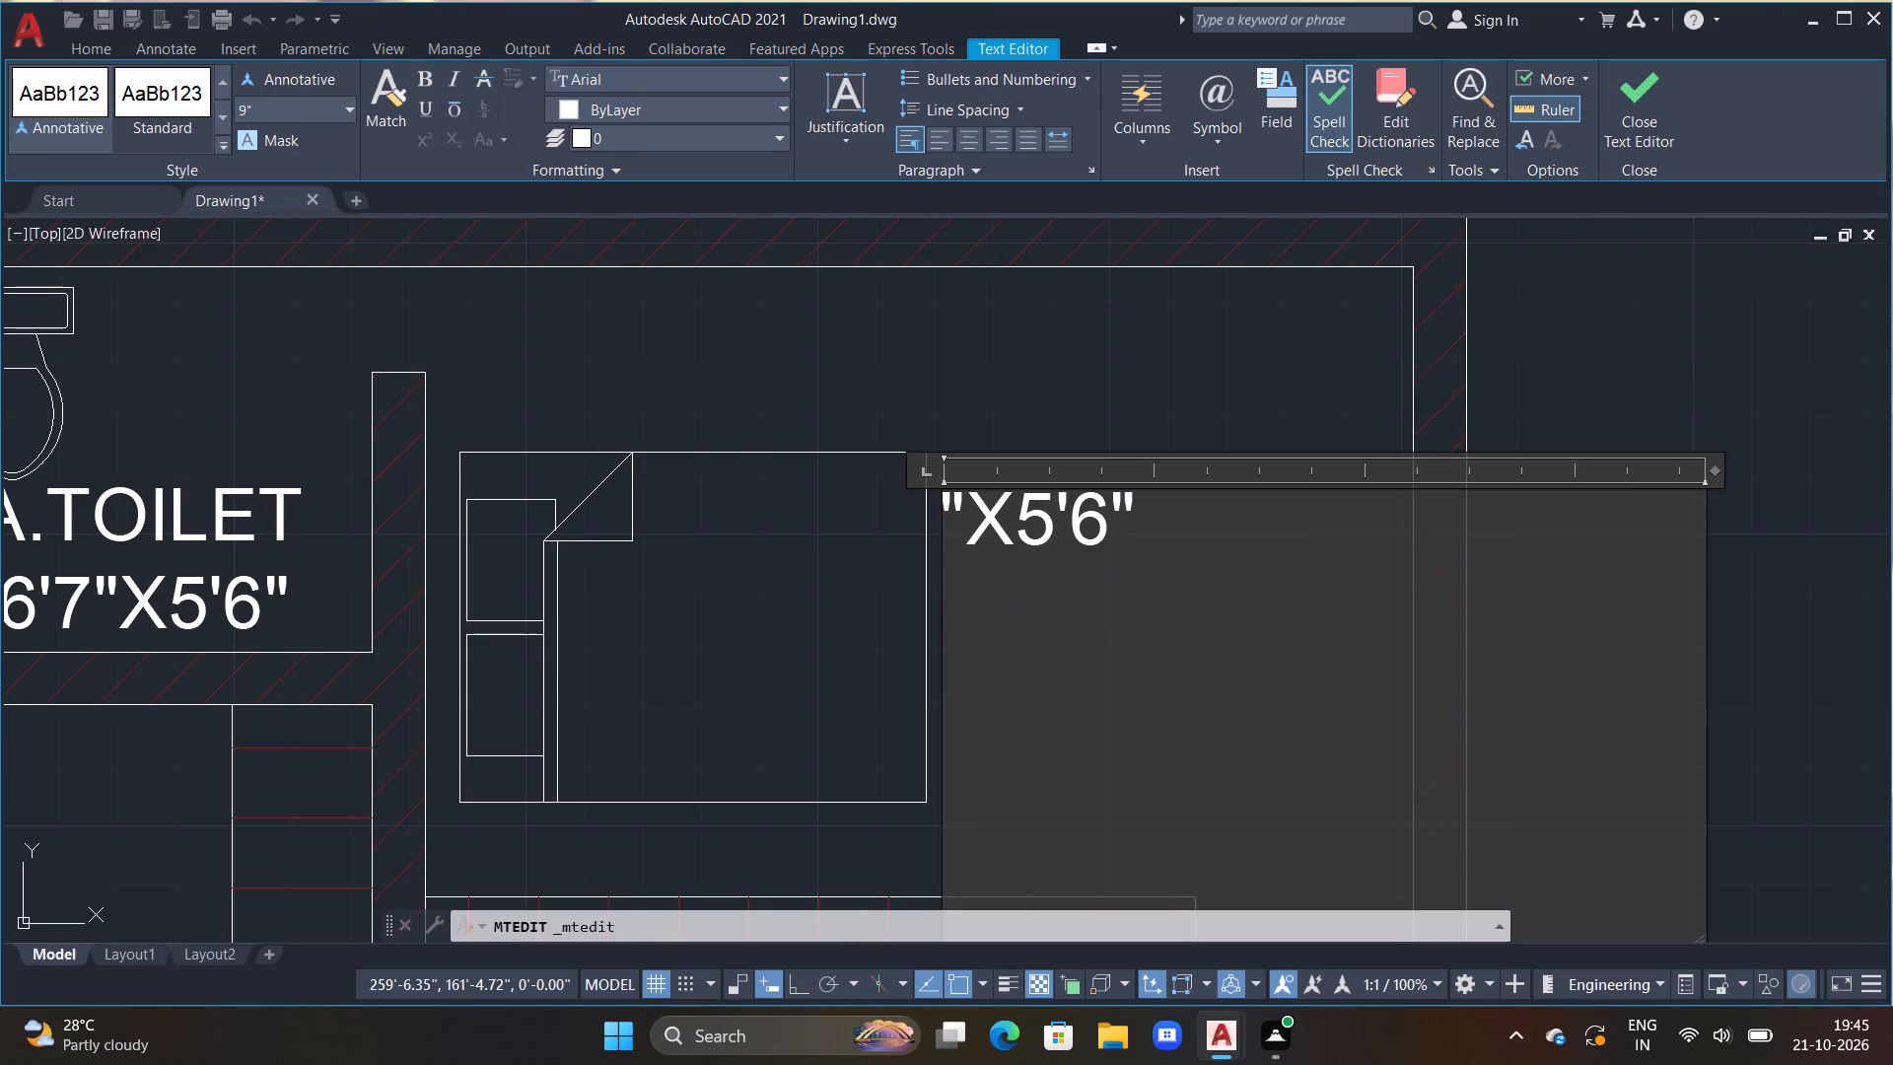
left_click_drag(1179, 523, 775, 594)
key("BackSpace")
key("space")
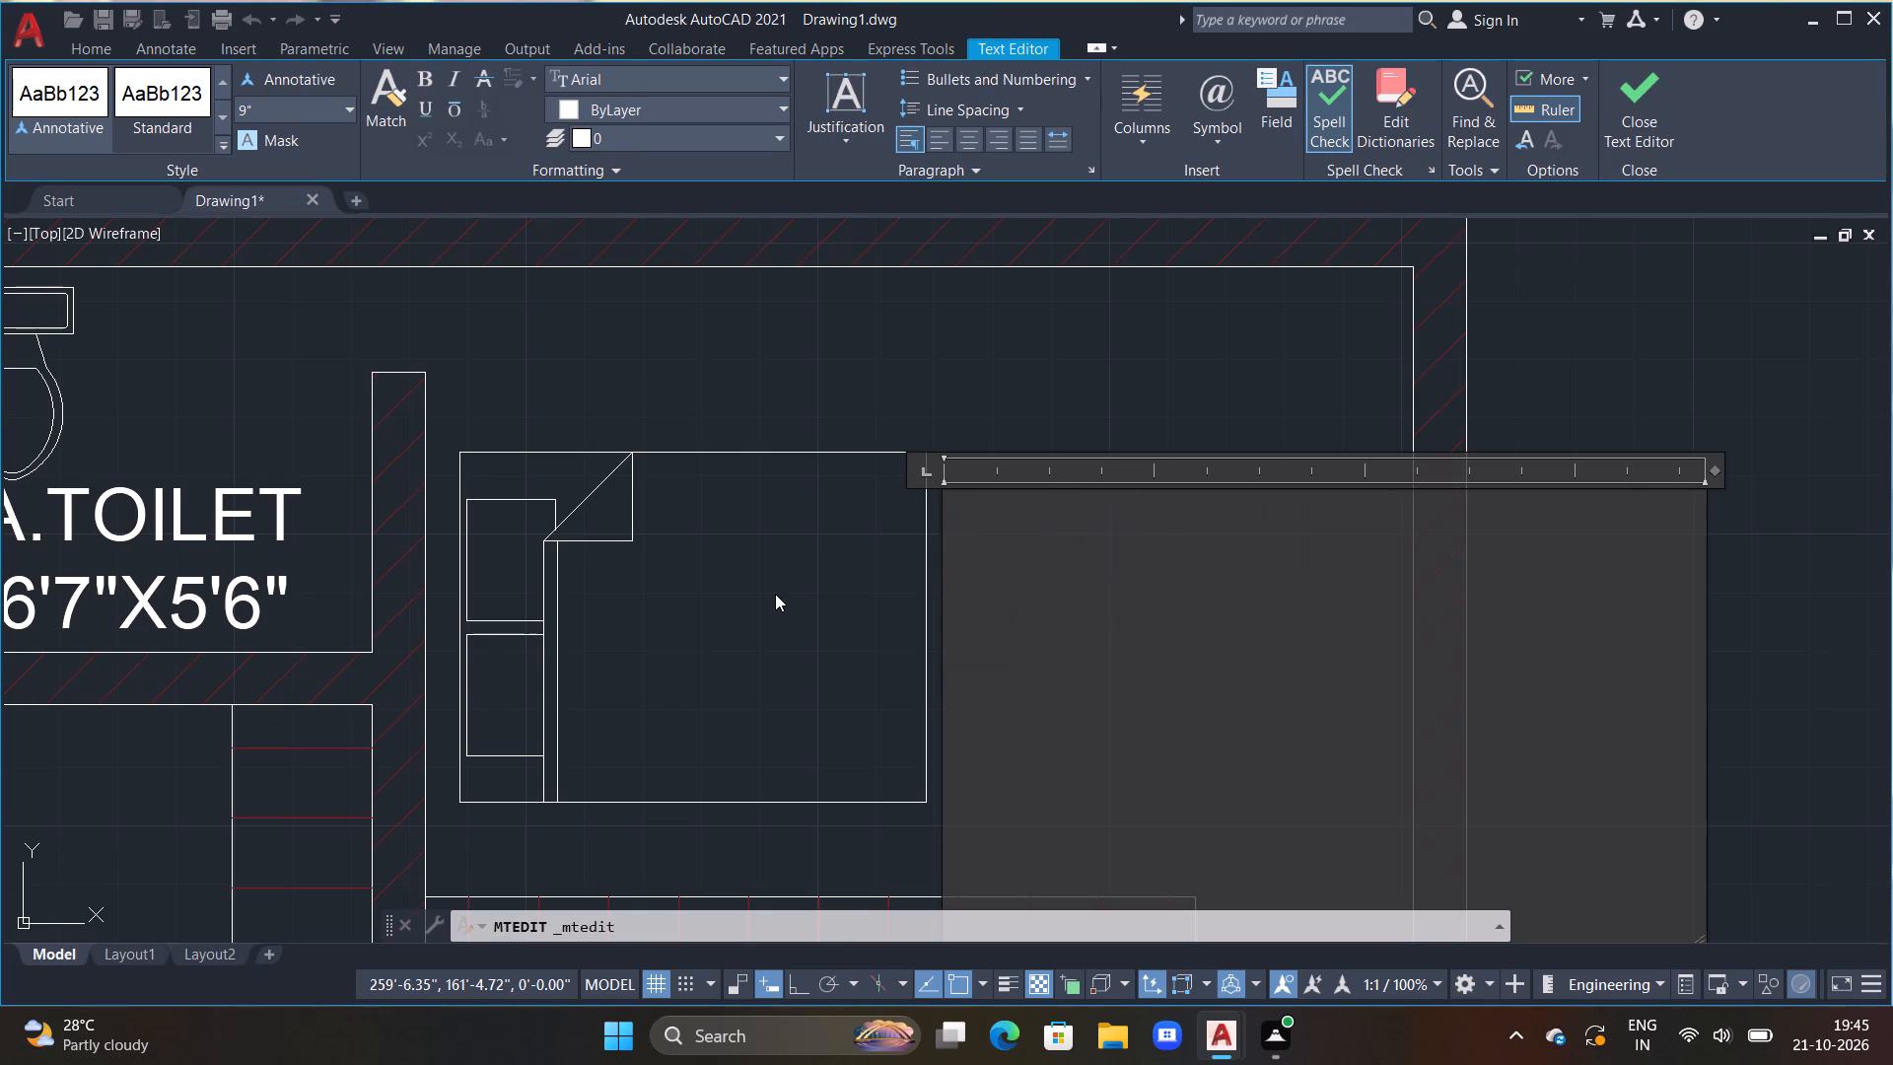
type("BED")
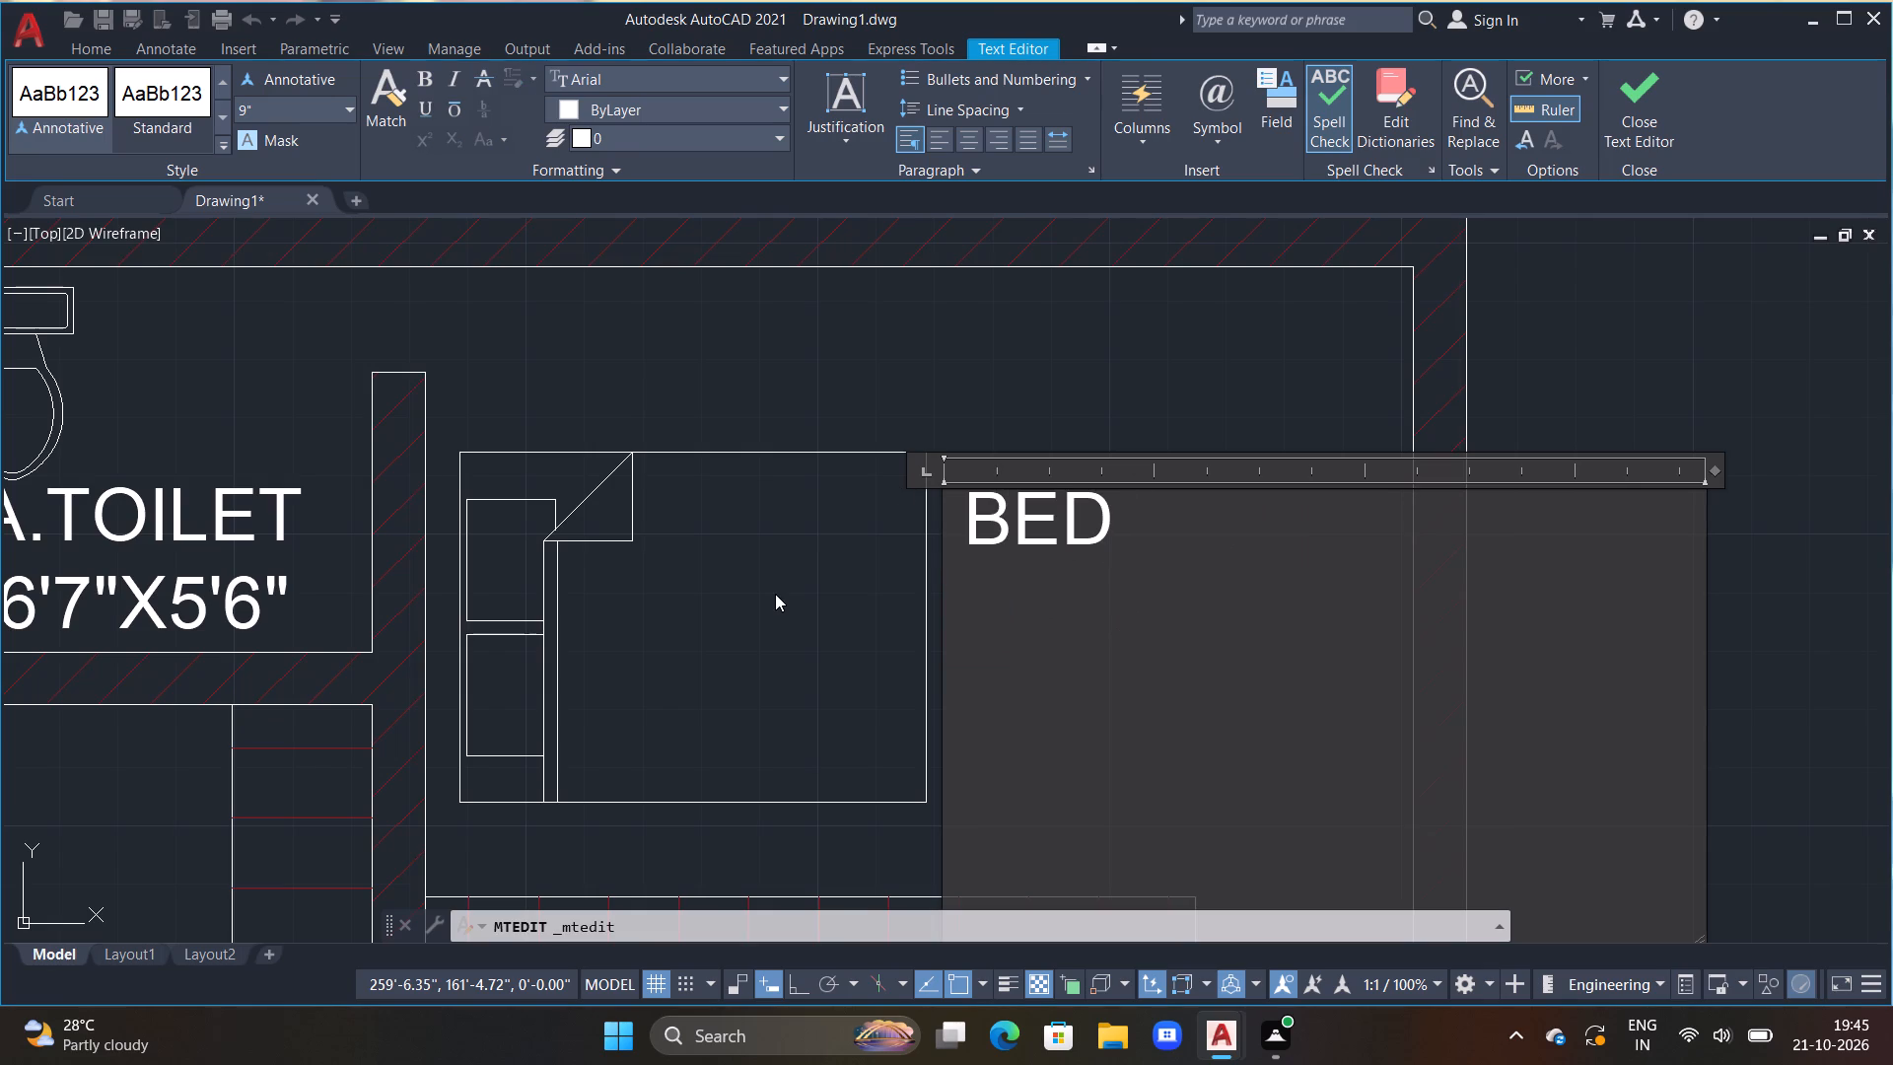
key("space")
type("-")
key("BackSpace")
key("BackSpace")
type("-2")
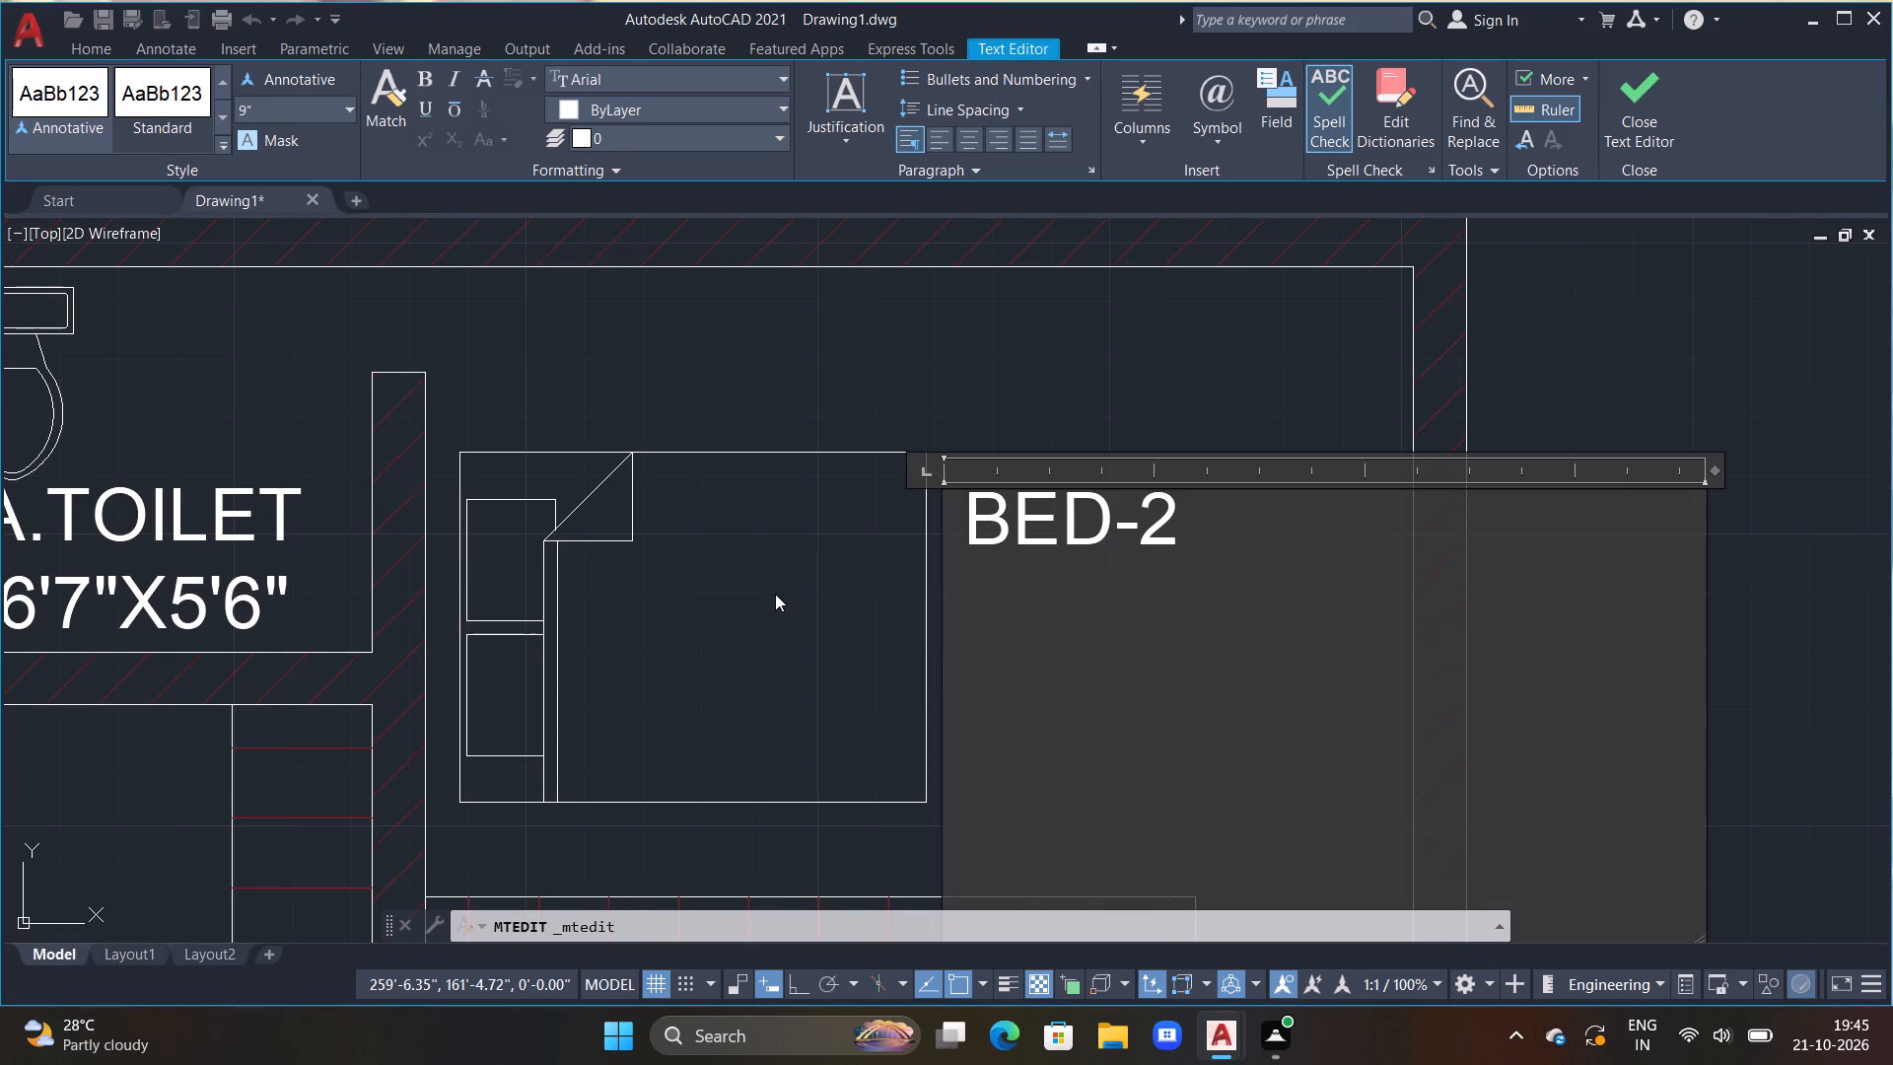
key("Return")
key("2")
key("BackSpace")
type("11'")
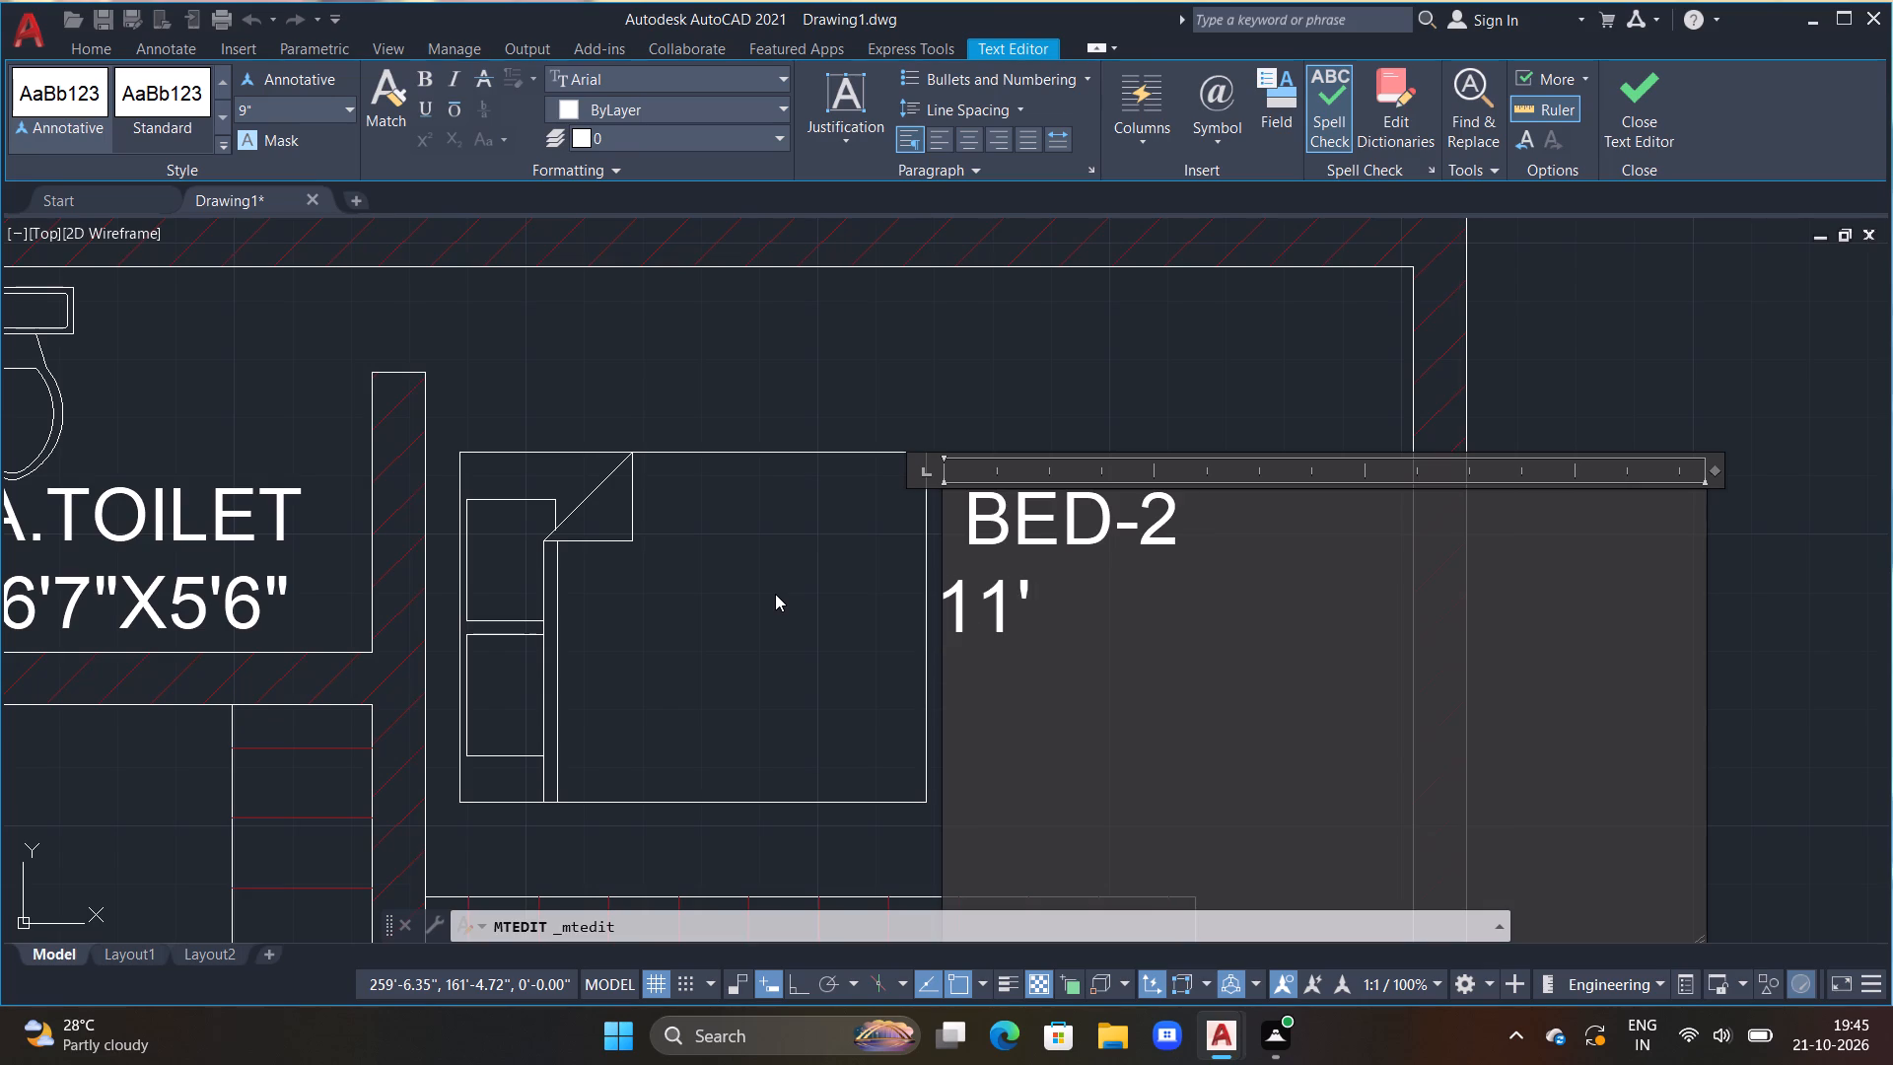
type("0\"X")
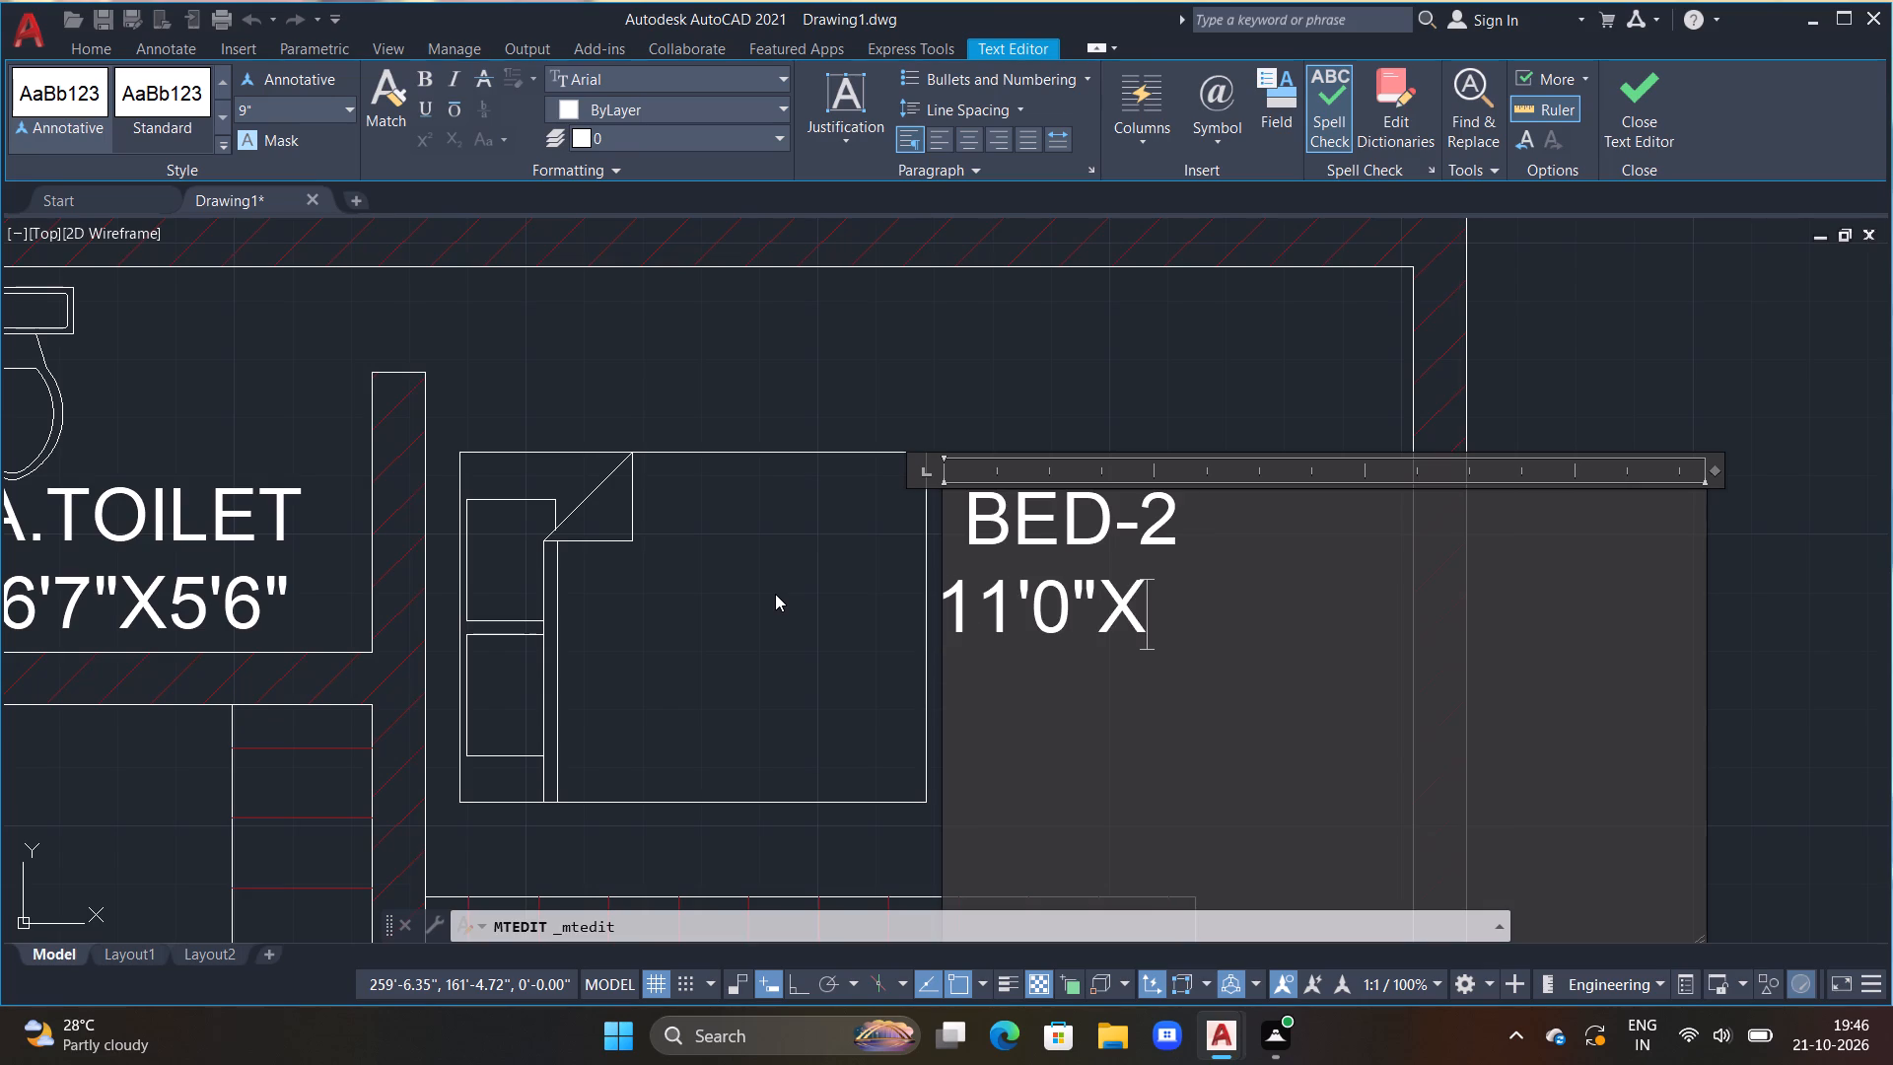
type("12'6\"")
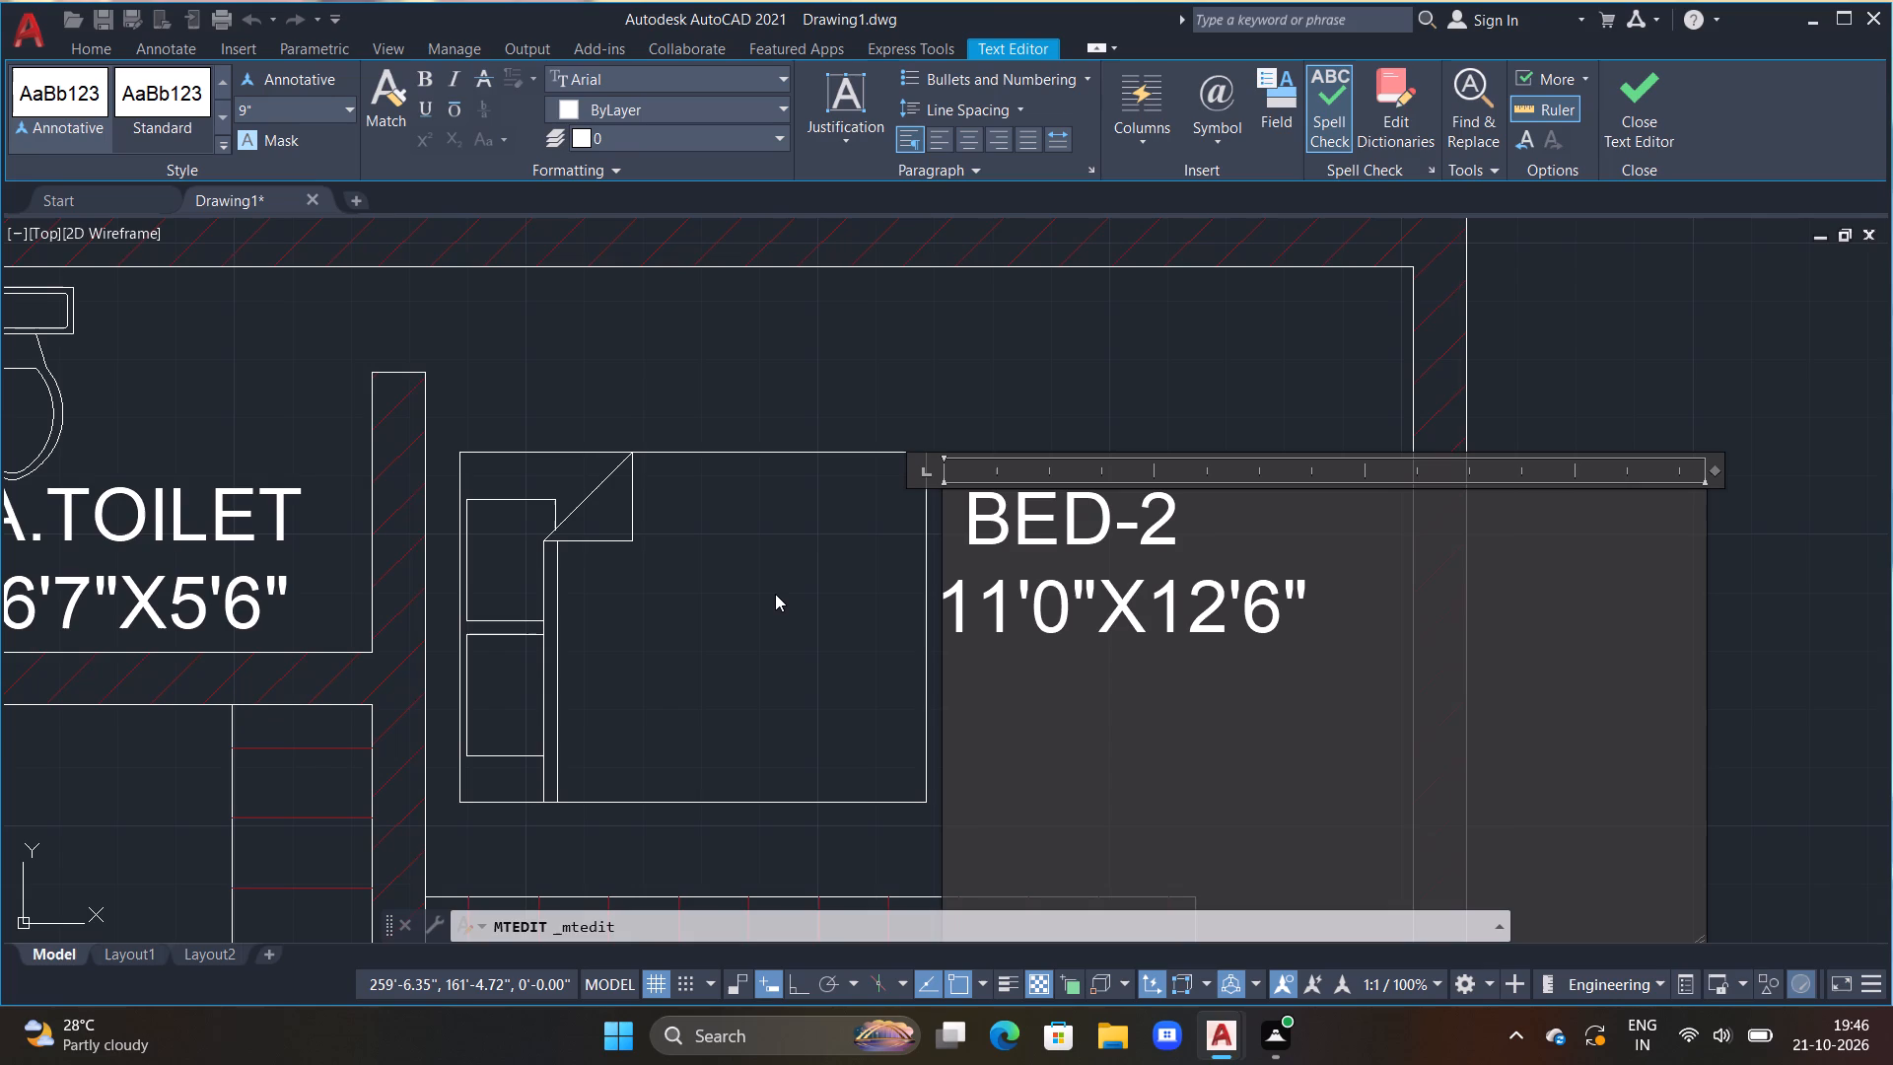
left_click(962, 533)
key("space")
key("space")
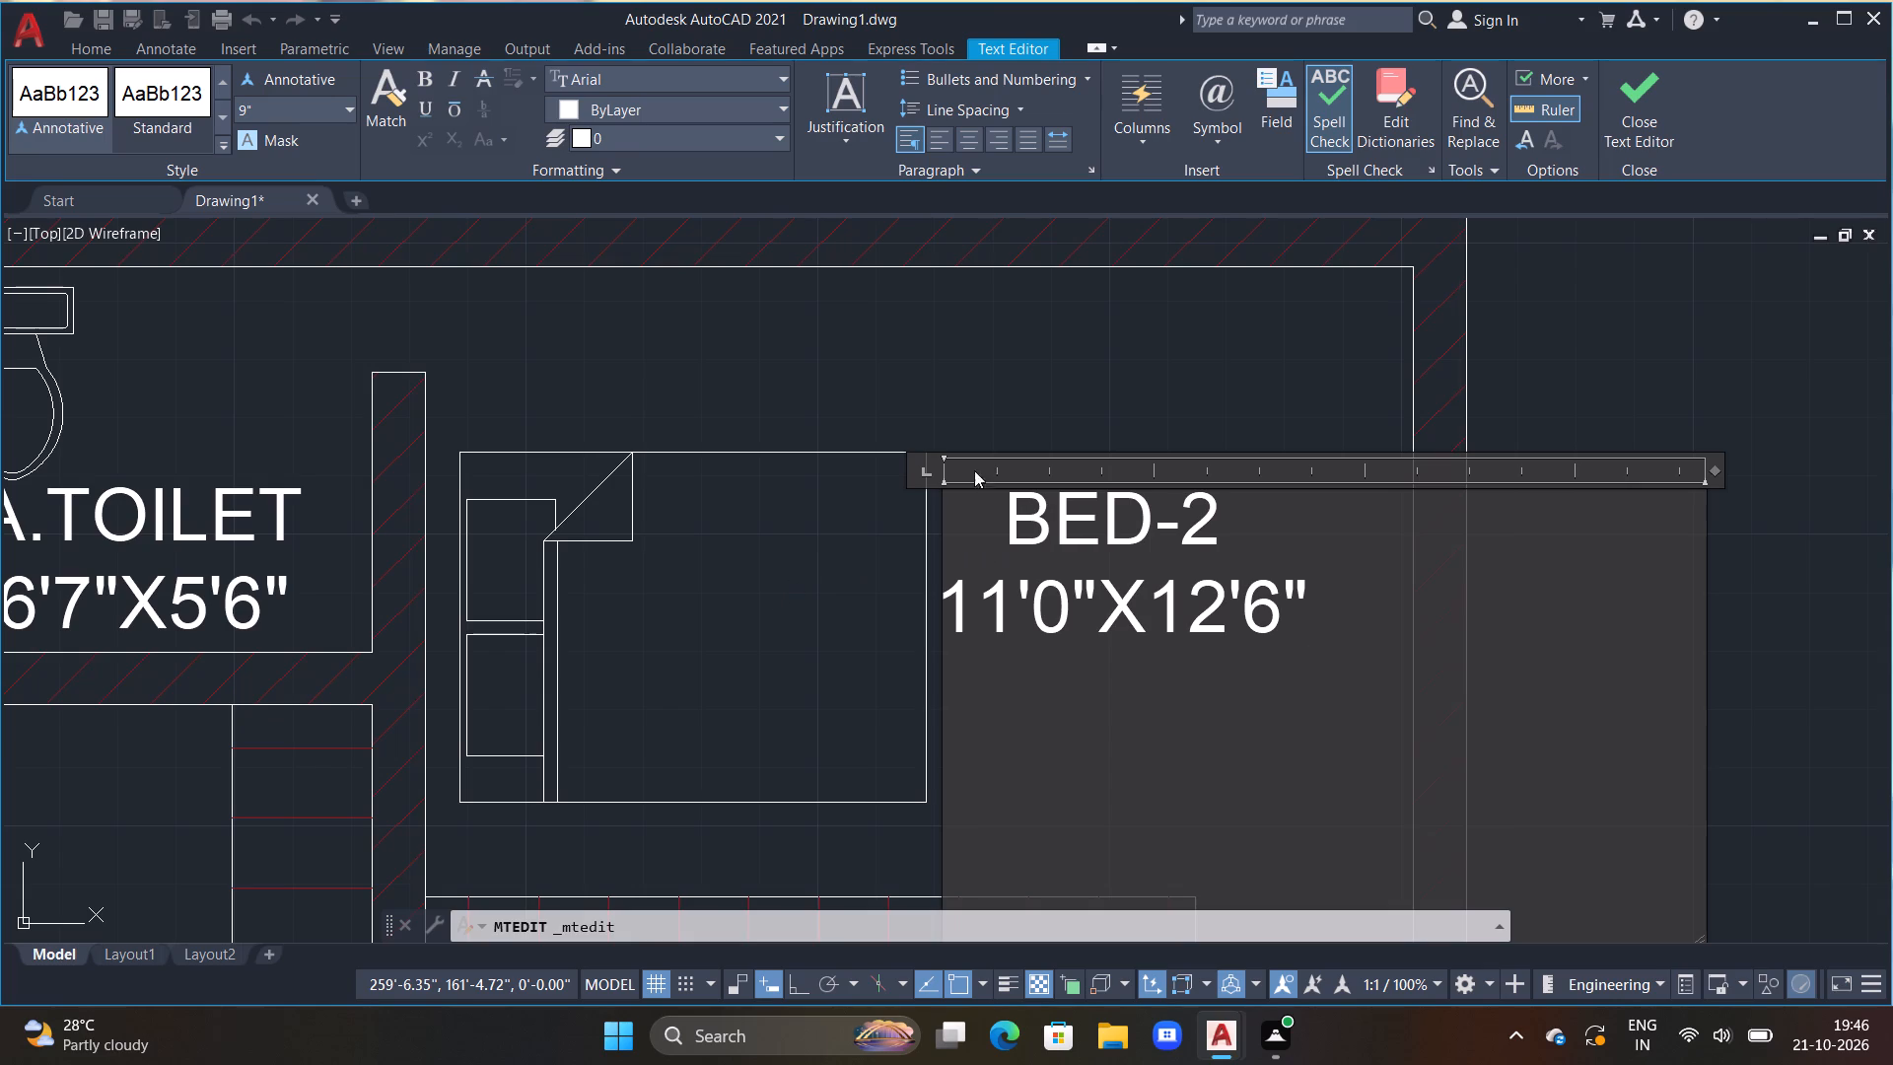
key("BackSpace")
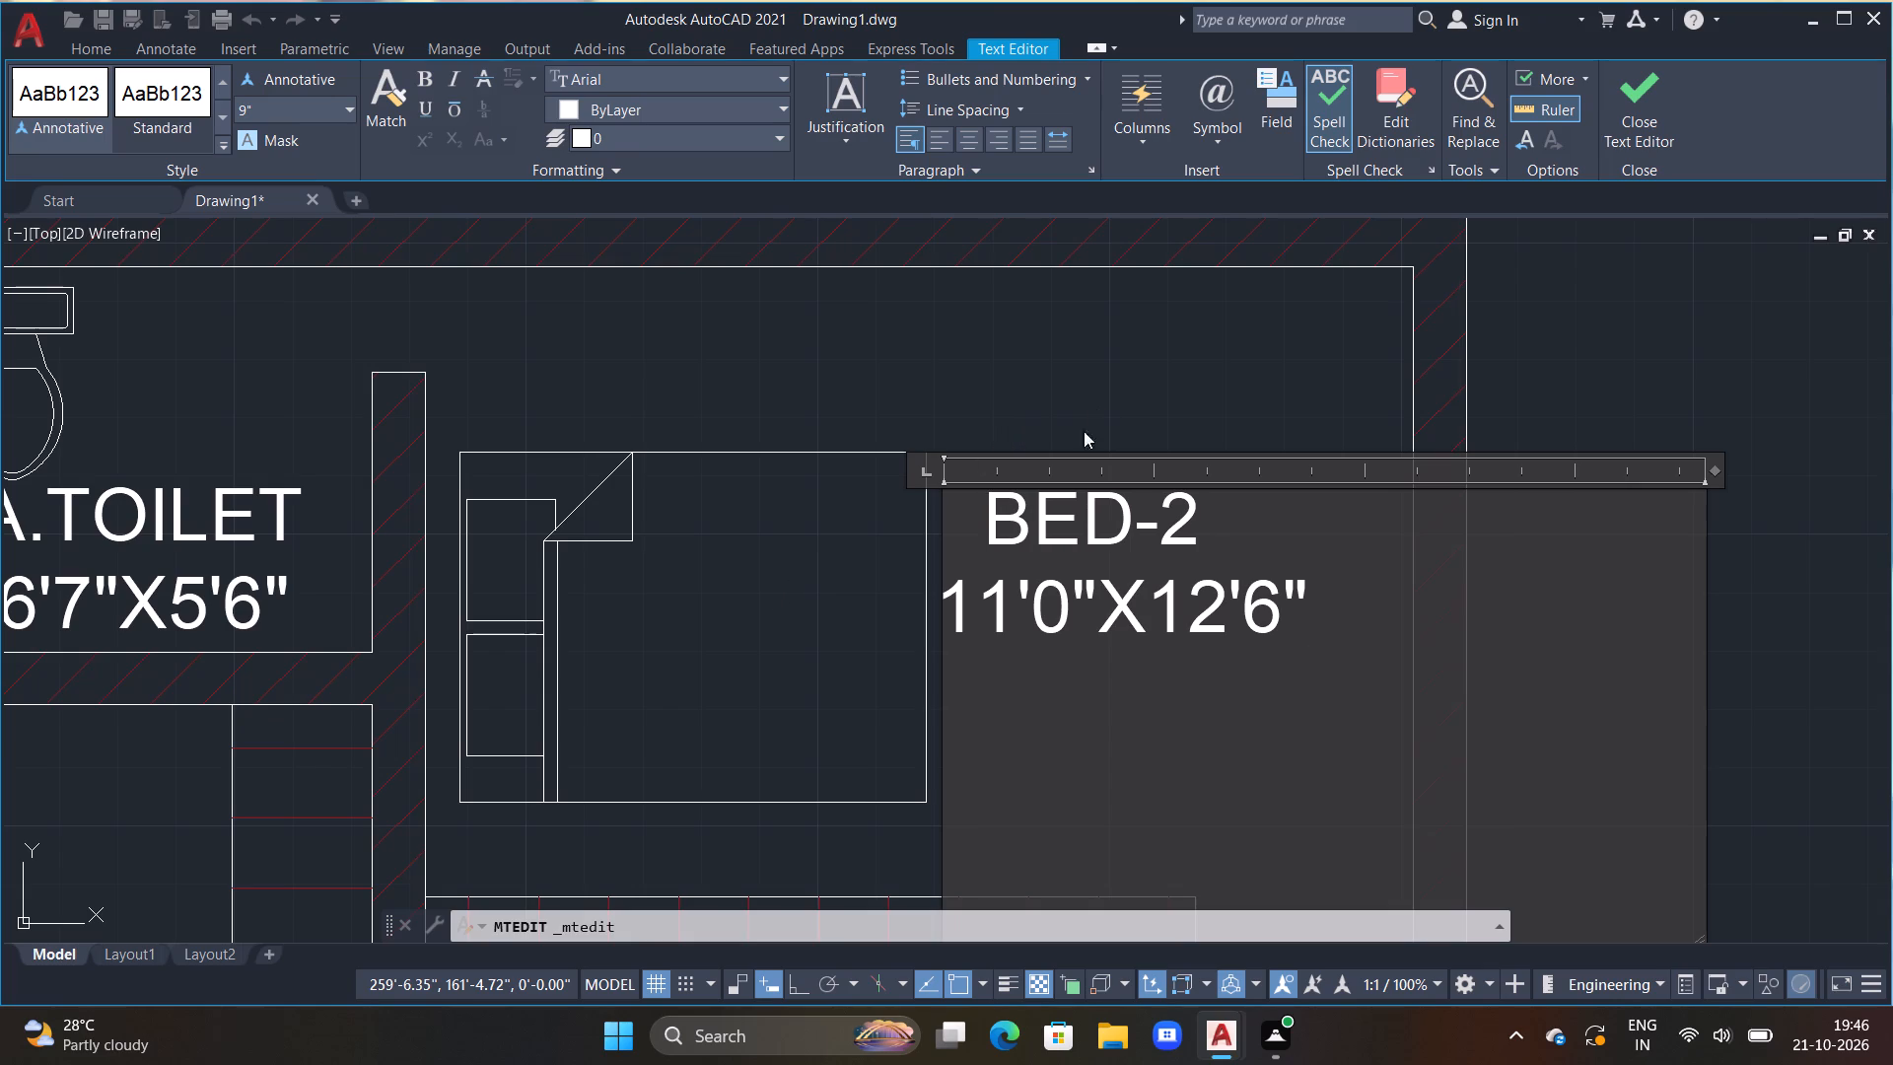
left_click(1123, 362)
scroll(1160, 469, "down", 2)
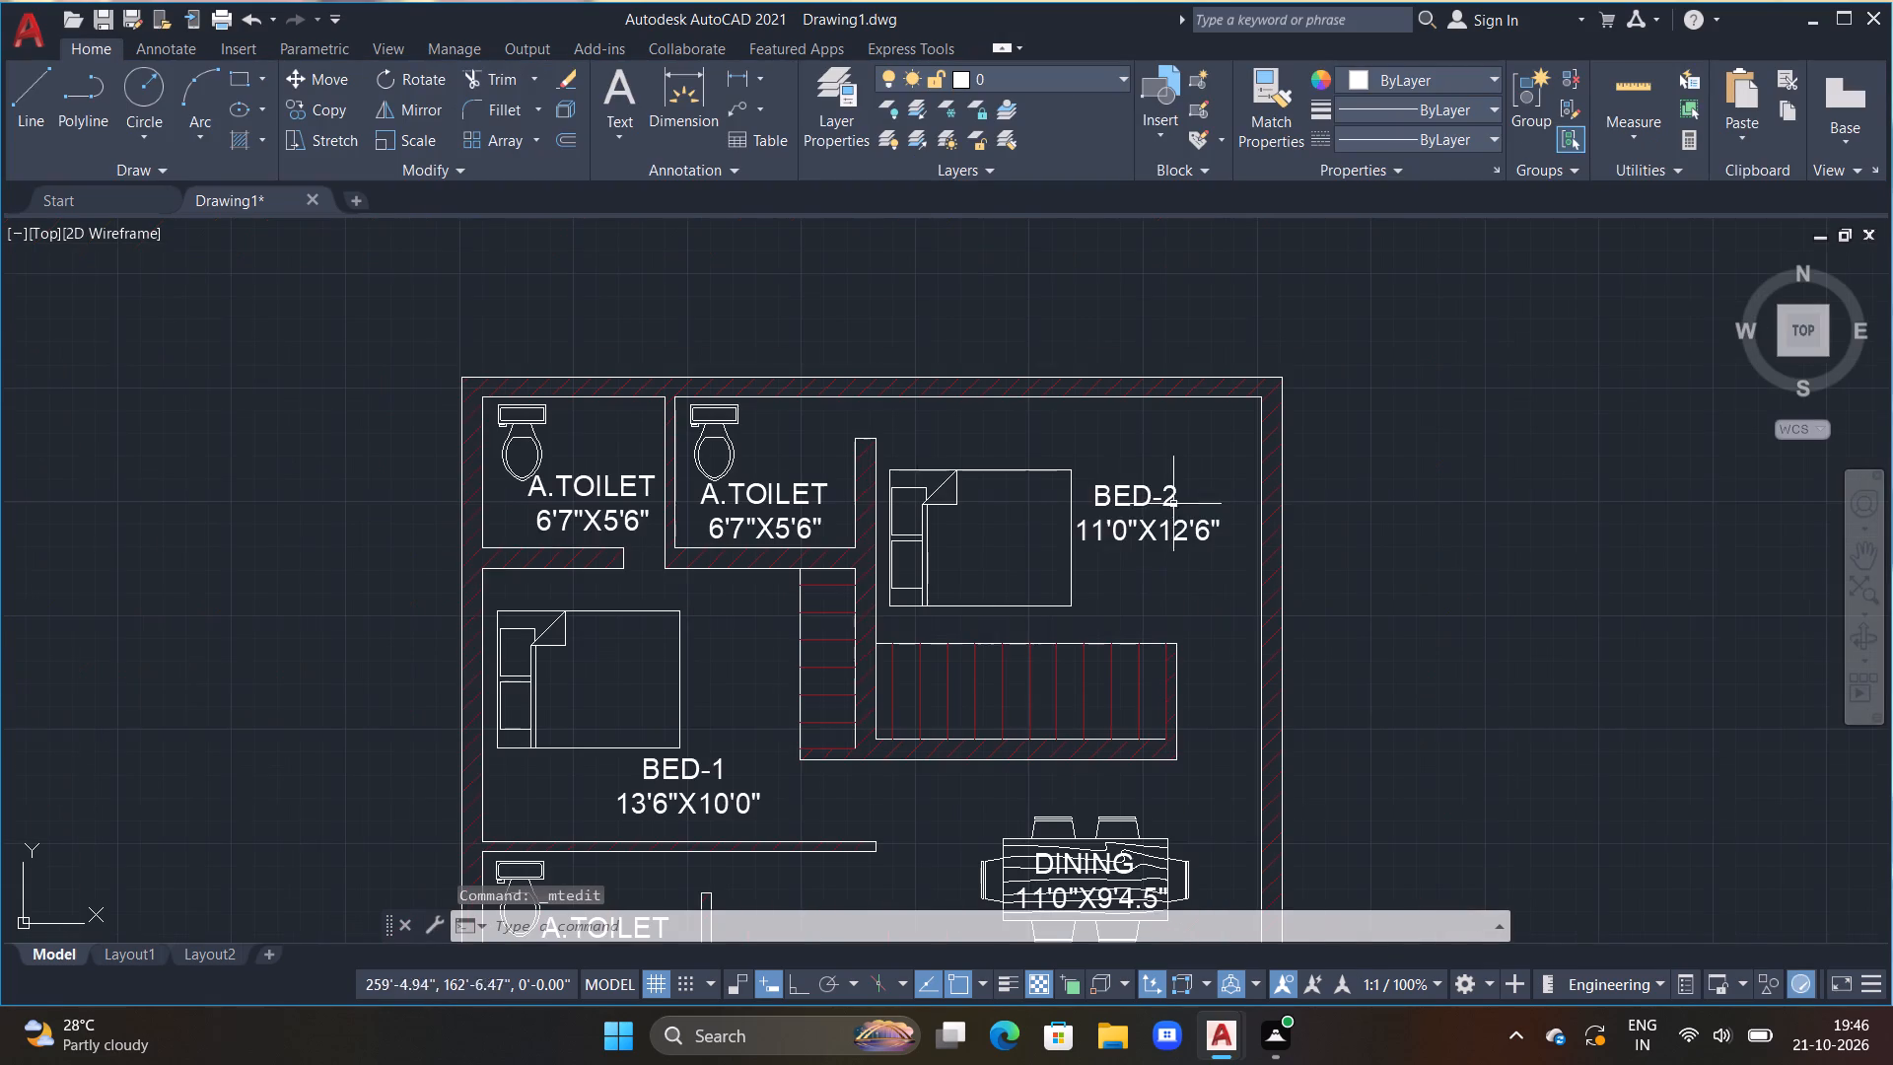
middle_click_drag(833, 686, 886, 568)
middle_click_drag(904, 662, 947, 561)
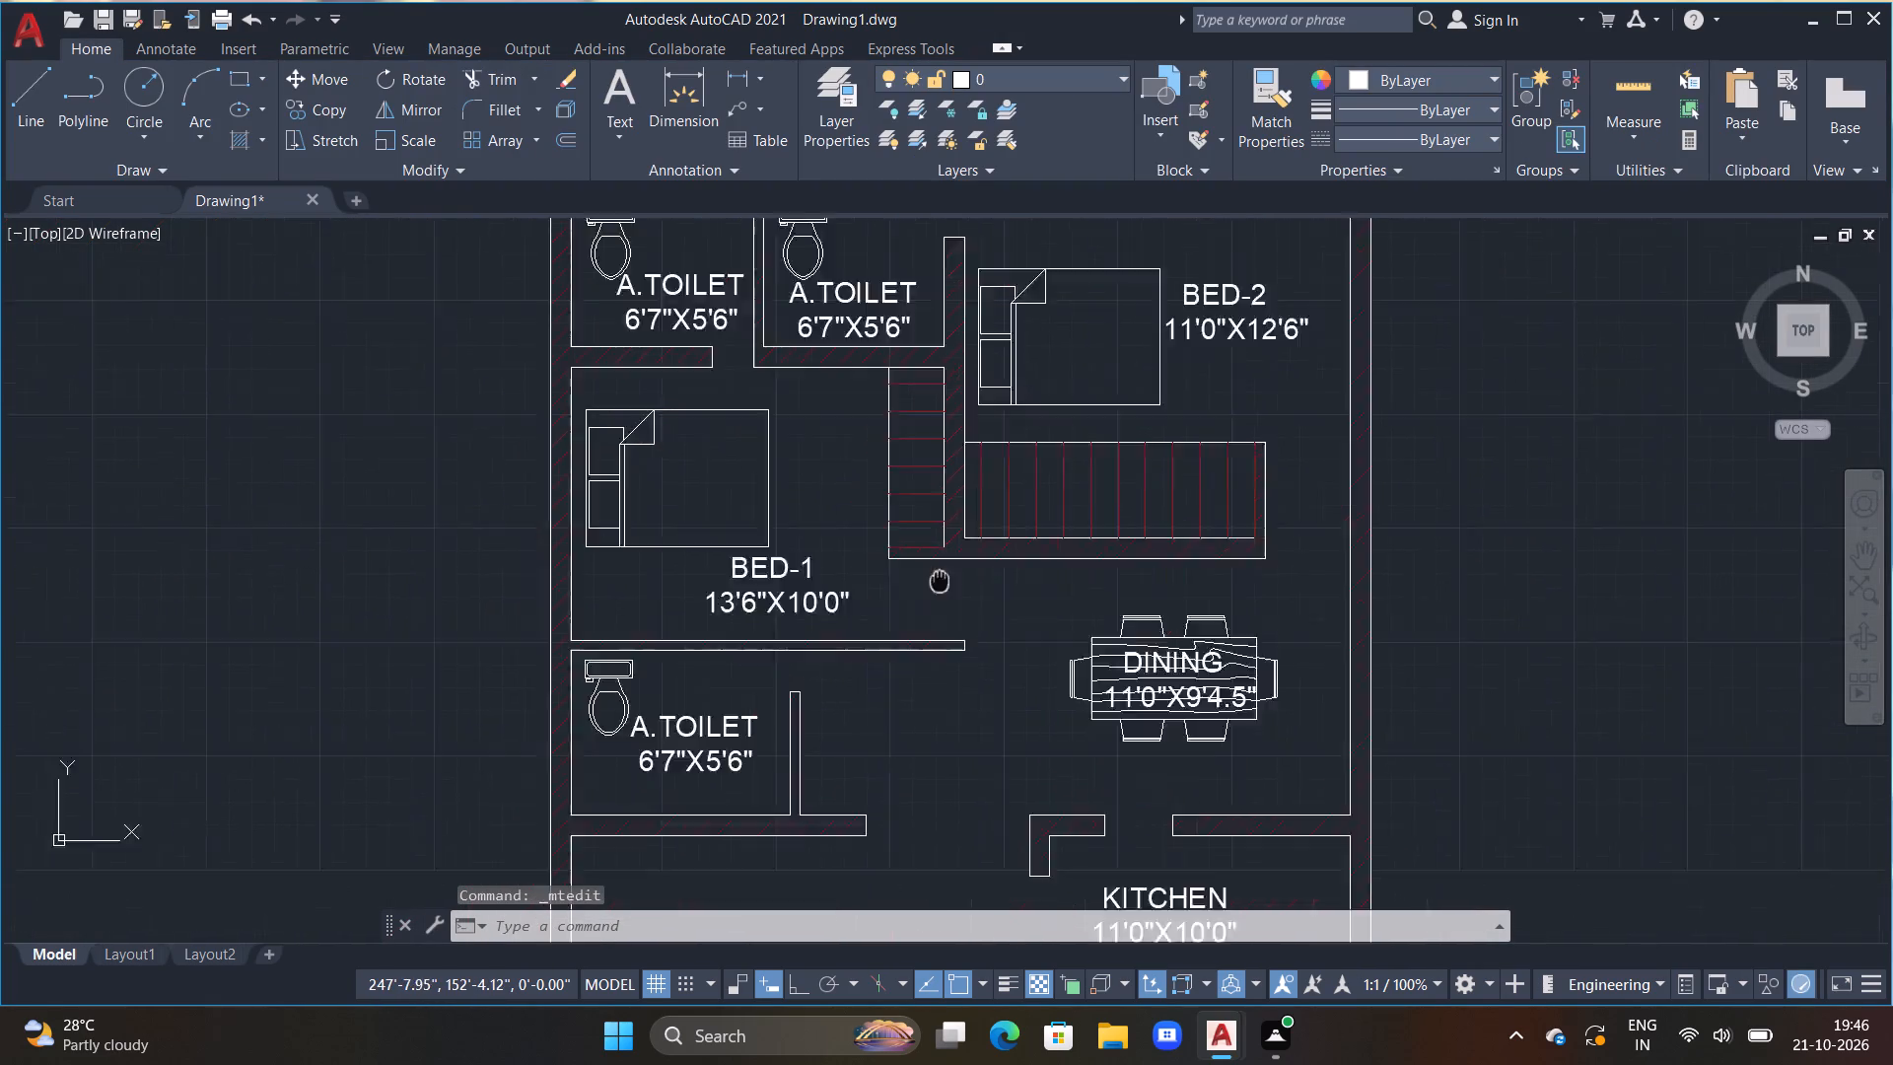
Change the label beside the toilet south of BED-1 to COM.TOILET above an indented 8'0"X6'0" line.
middle_click_drag(947, 561, 991, 447)
double_click(754, 628)
scroll(756, 628, "up", 1)
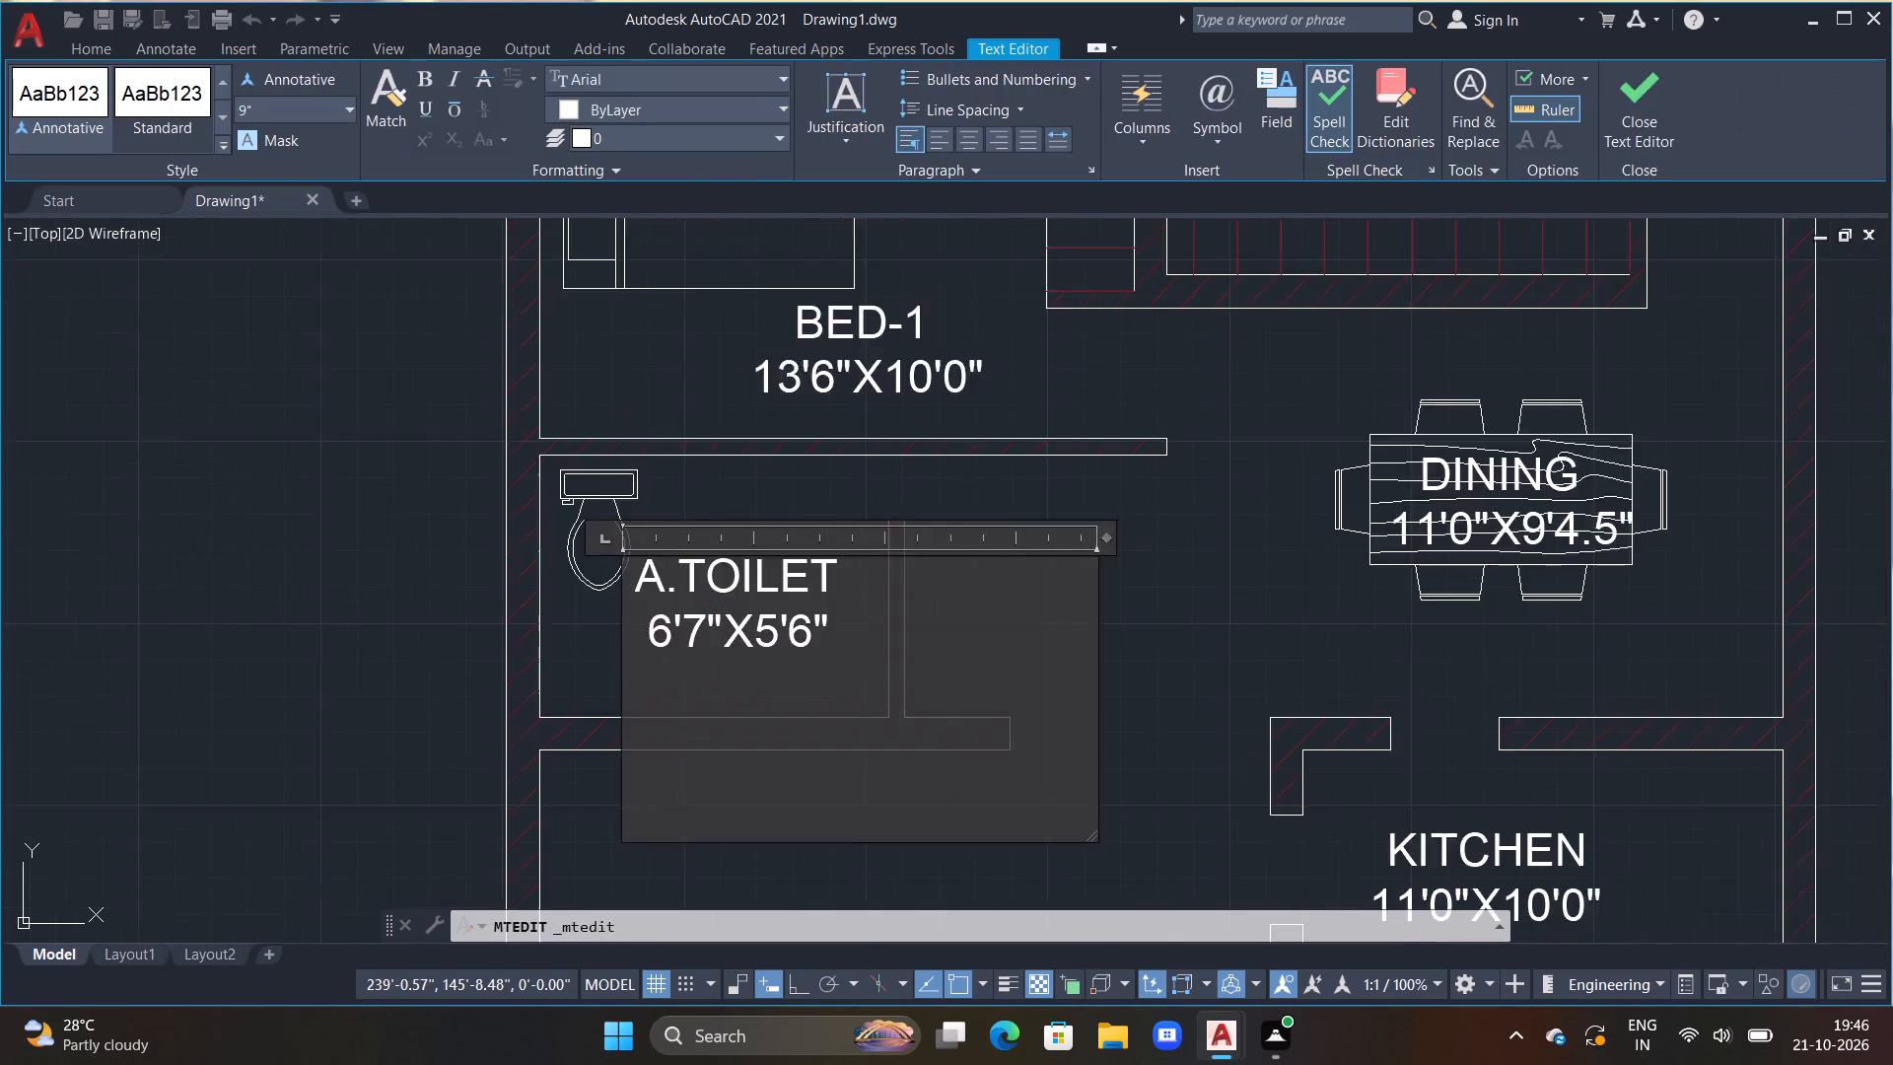
scroll(757, 631, "up", 1)
middle_click_drag(778, 640, 854, 624)
left_click(703, 537)
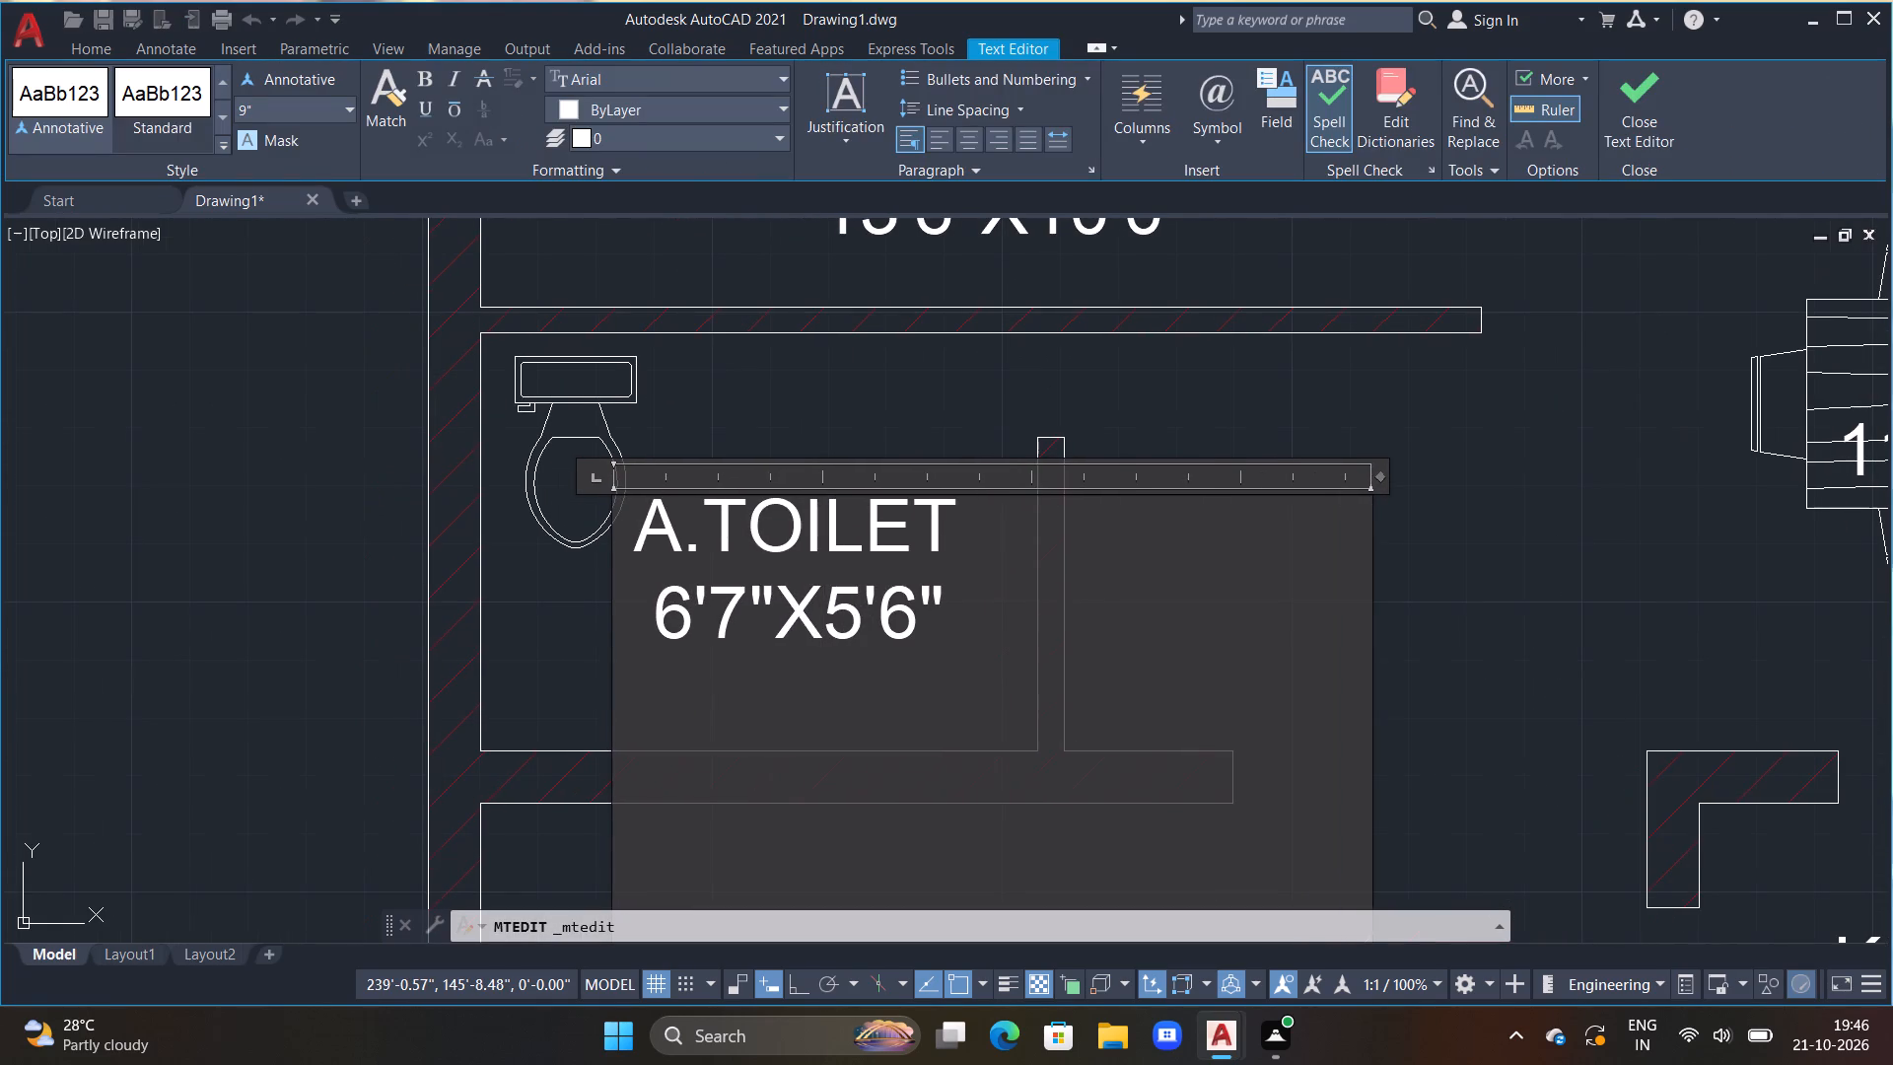
key("BackSpace")
key("BackSpace")
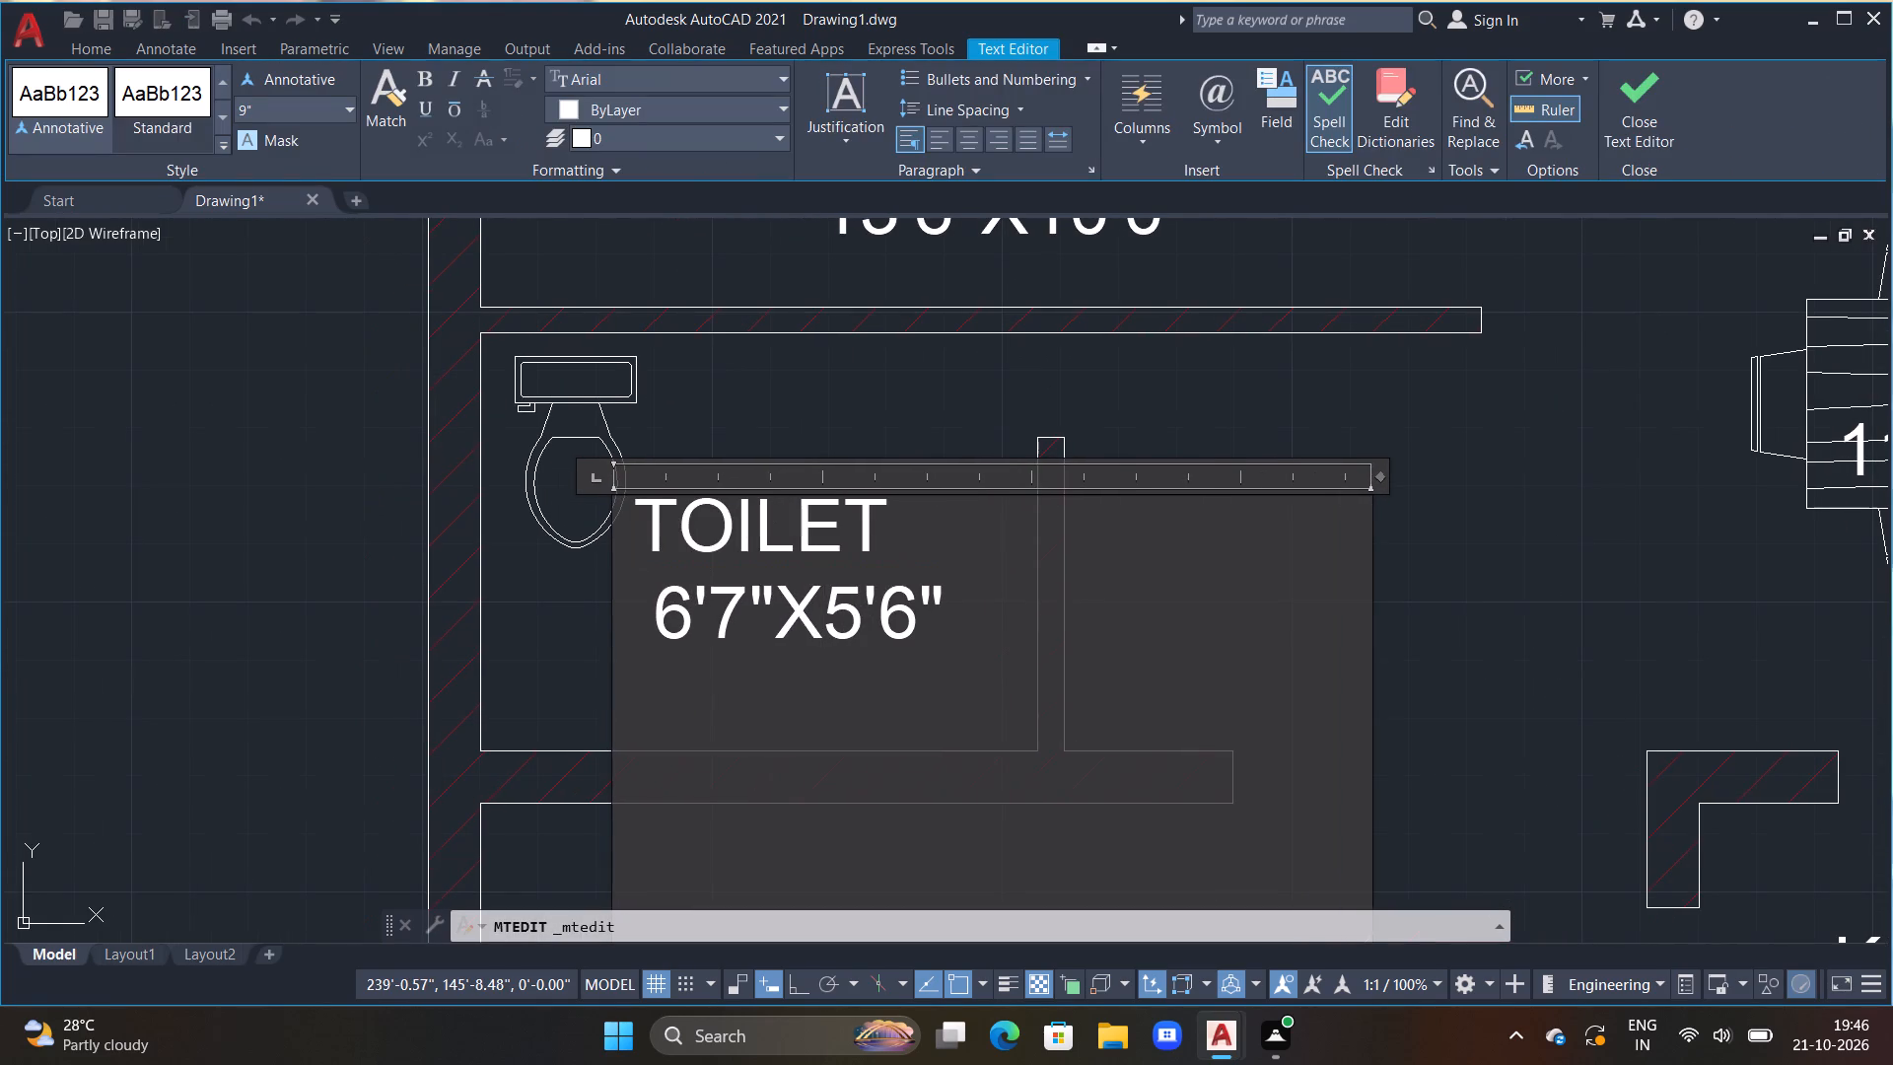
type("CO")
key("m")
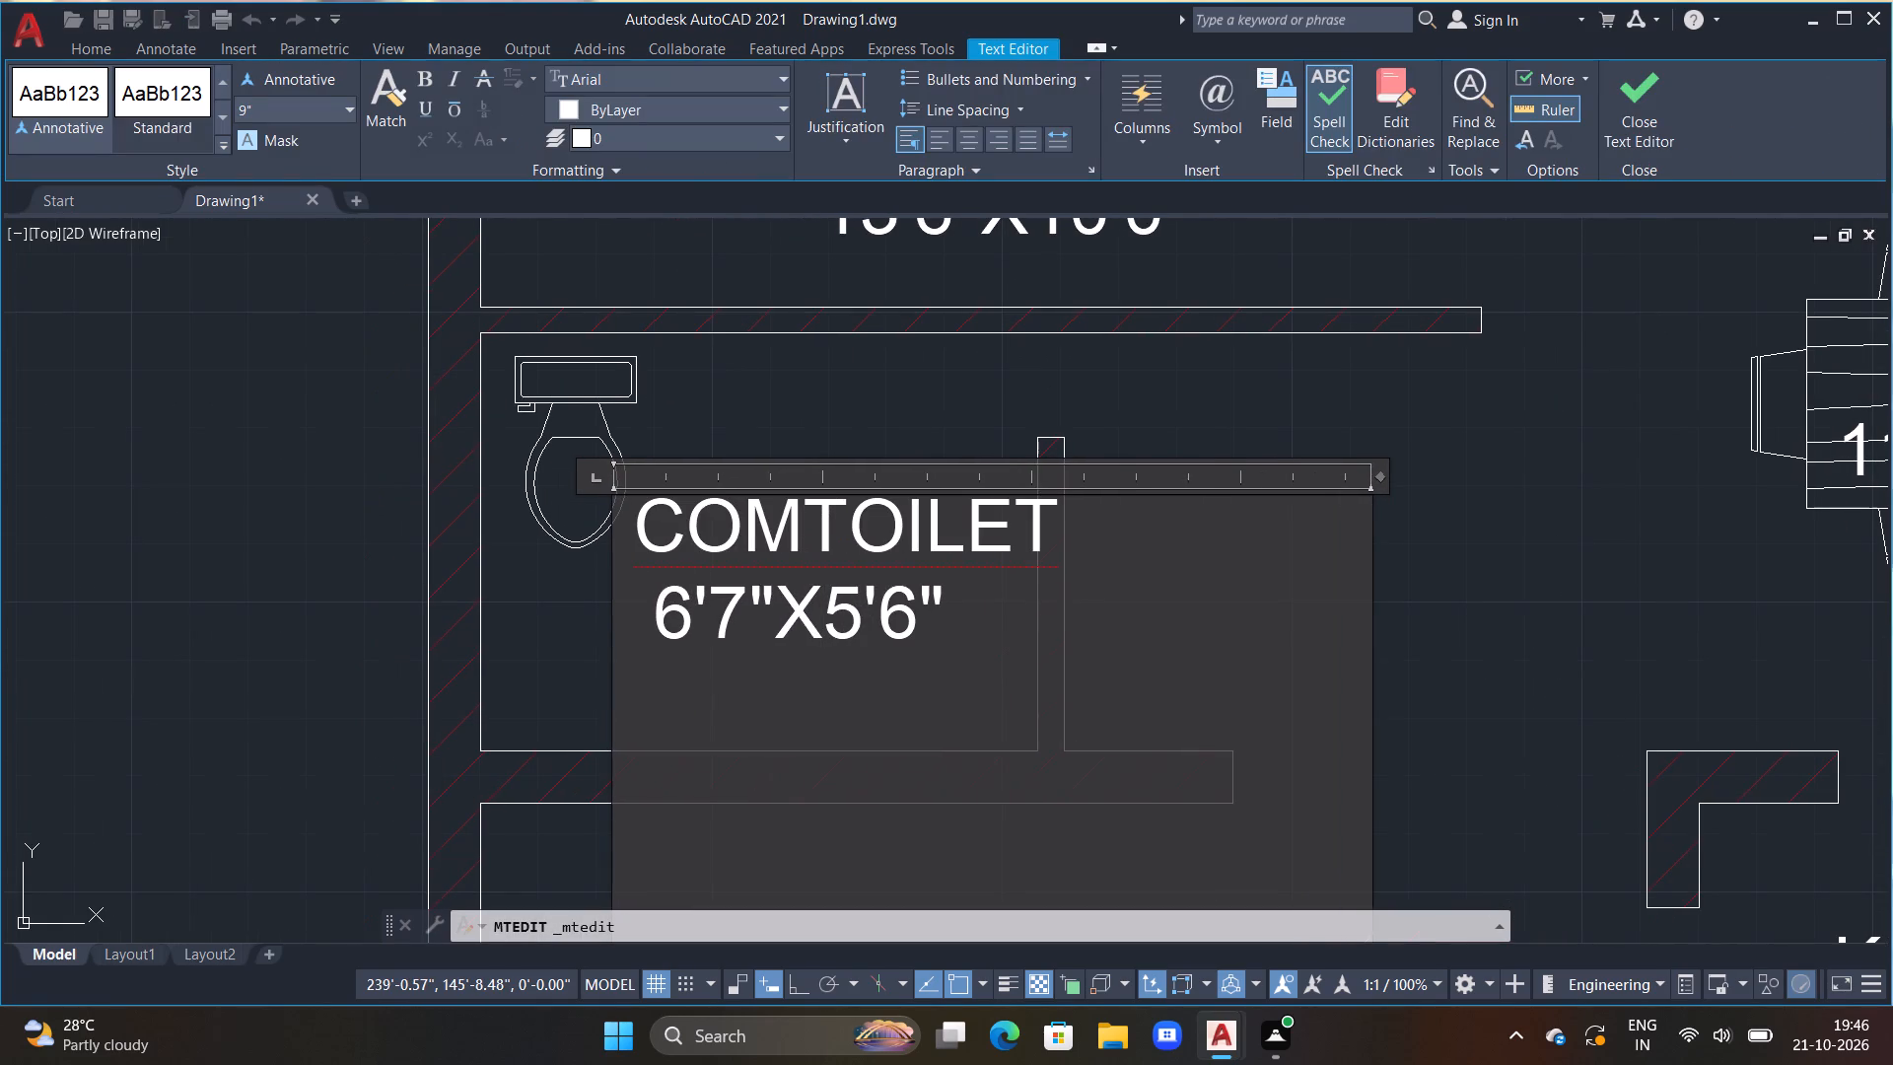
key("period")
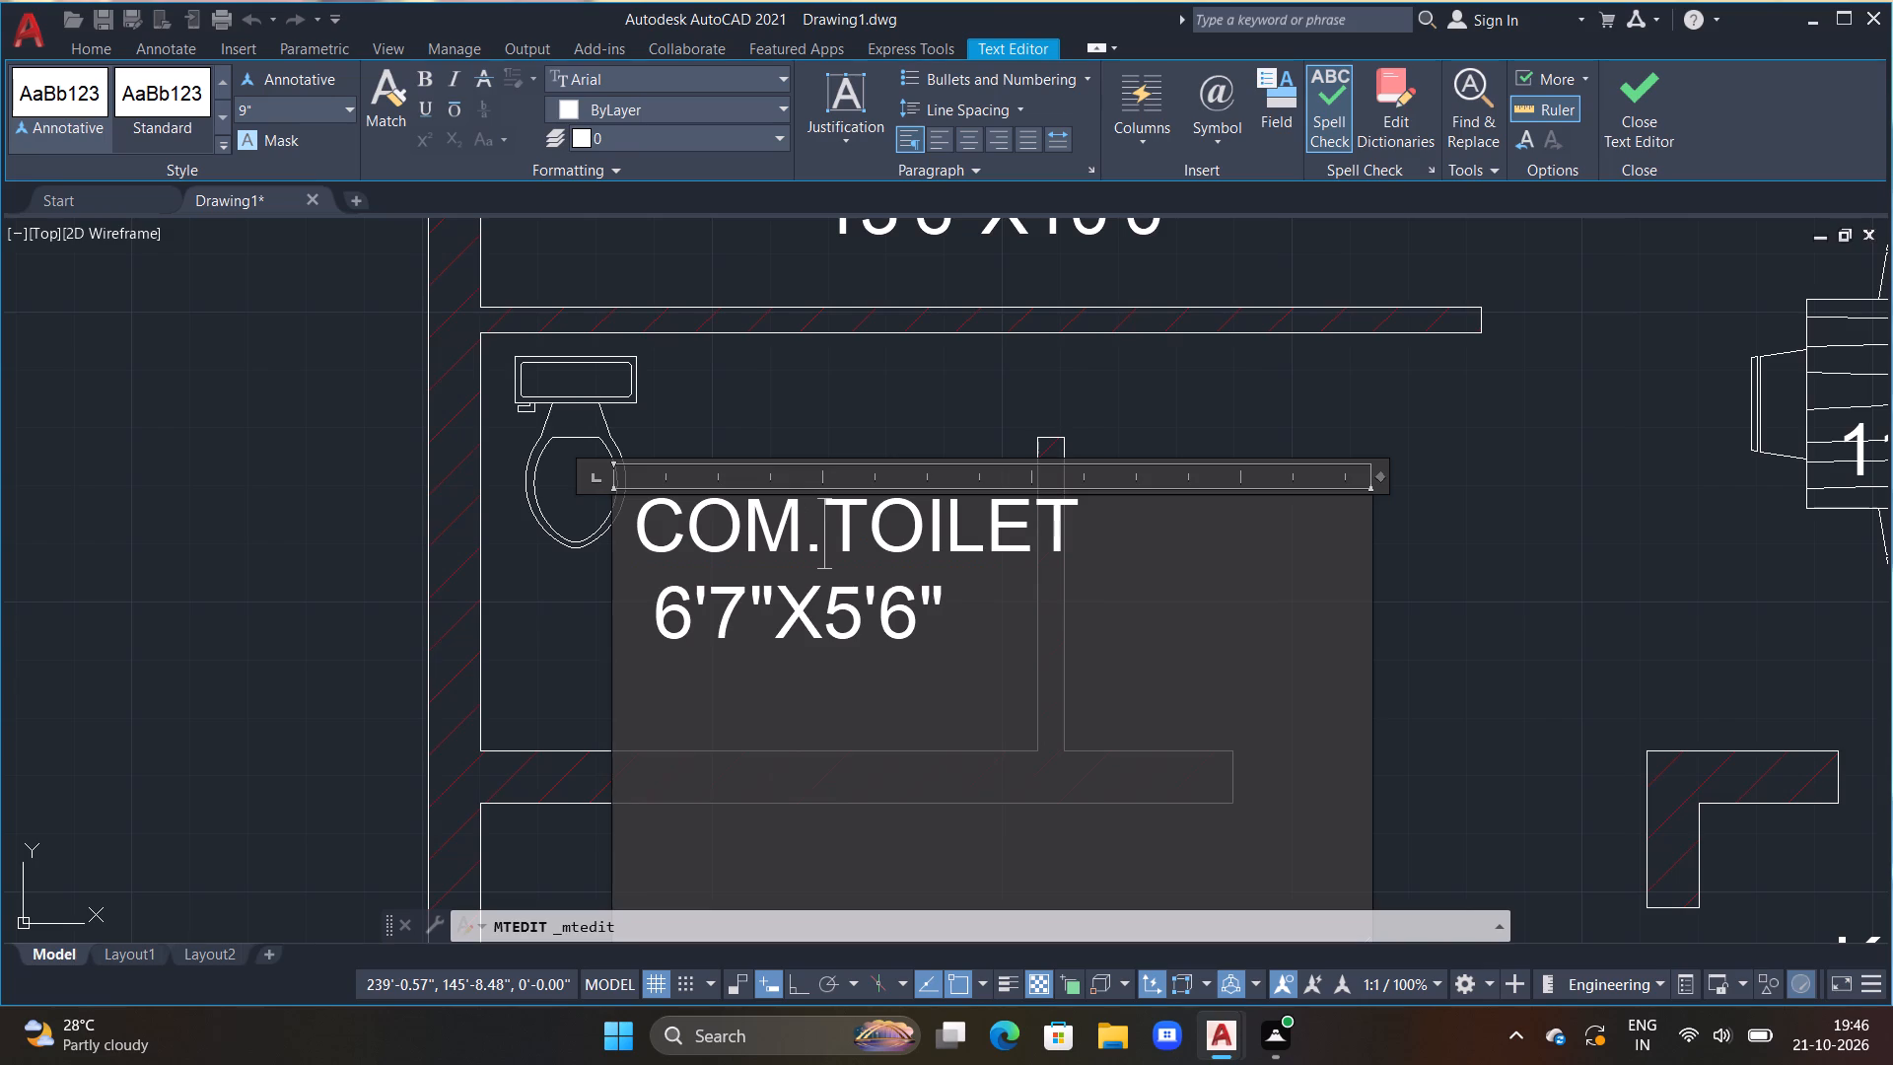
left_click_drag(970, 615, 640, 649)
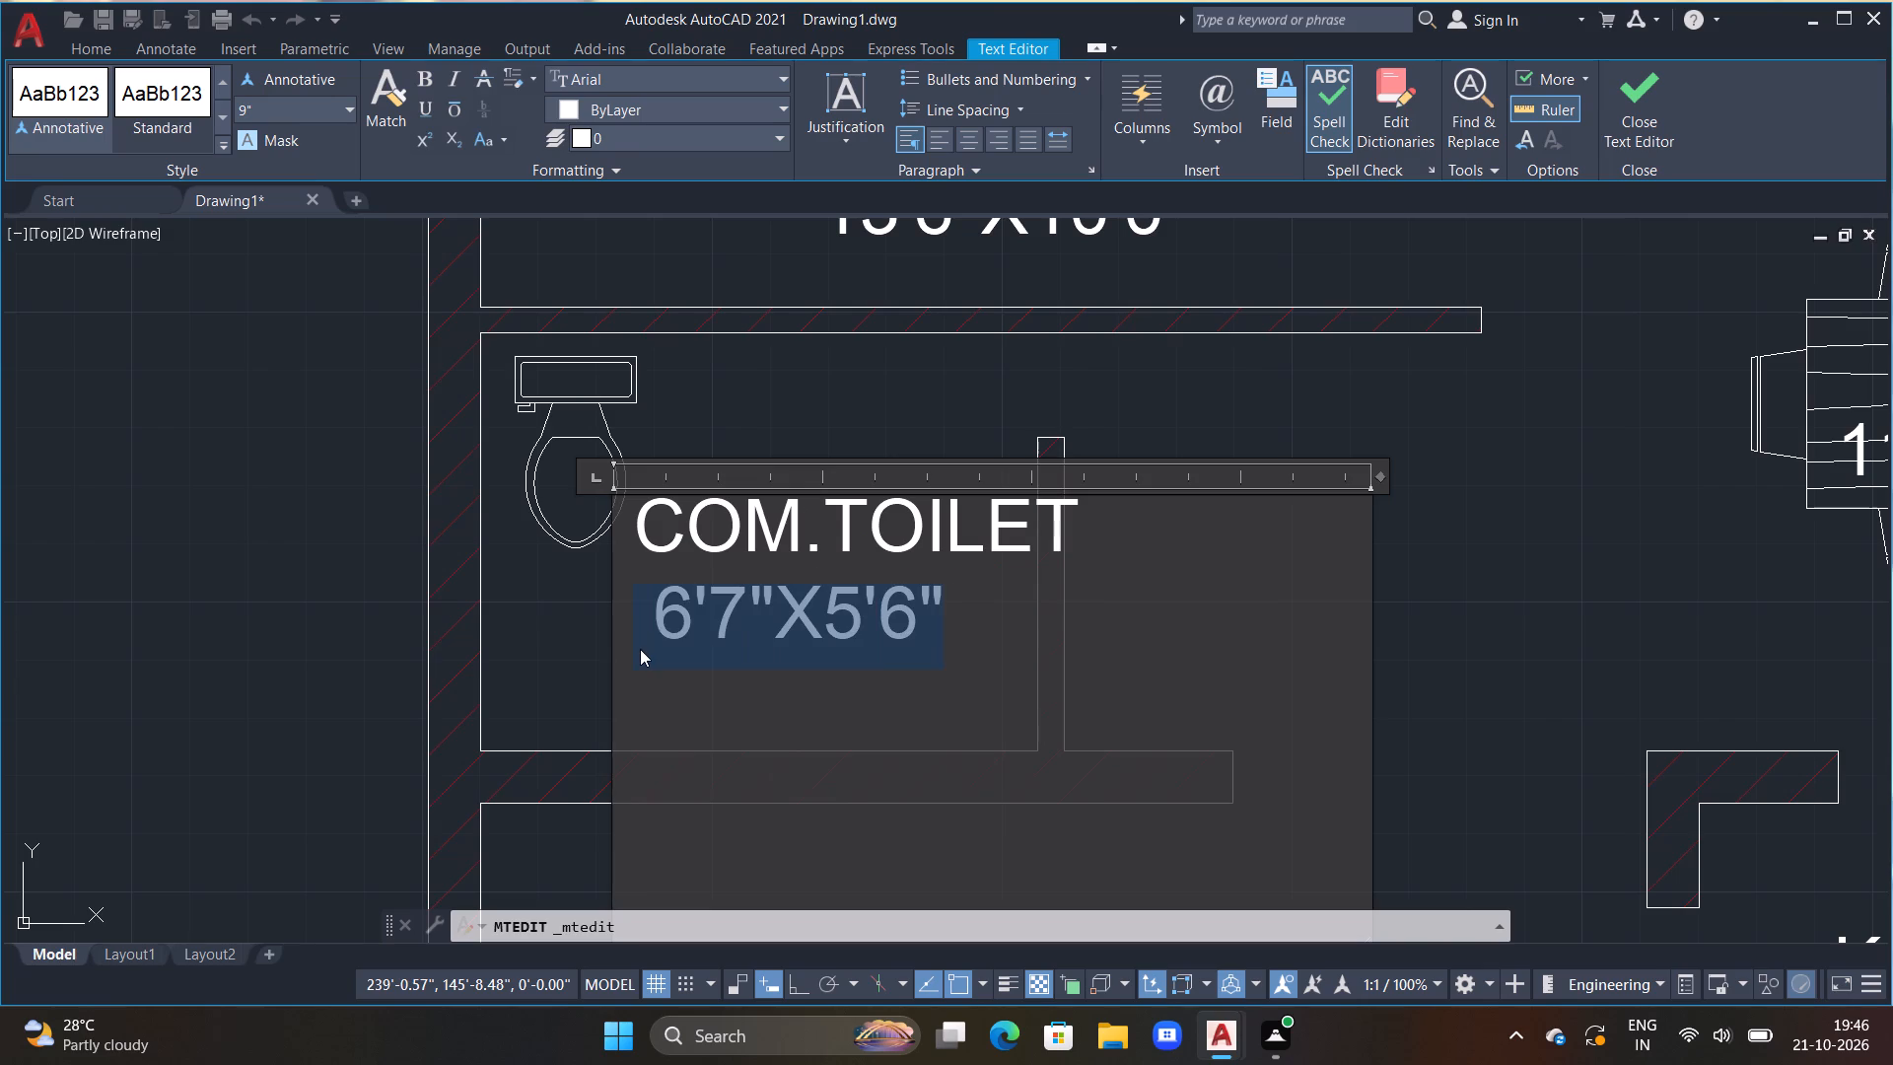
key("BackSpace")
type("8'0\"X")
type("6'0\"")
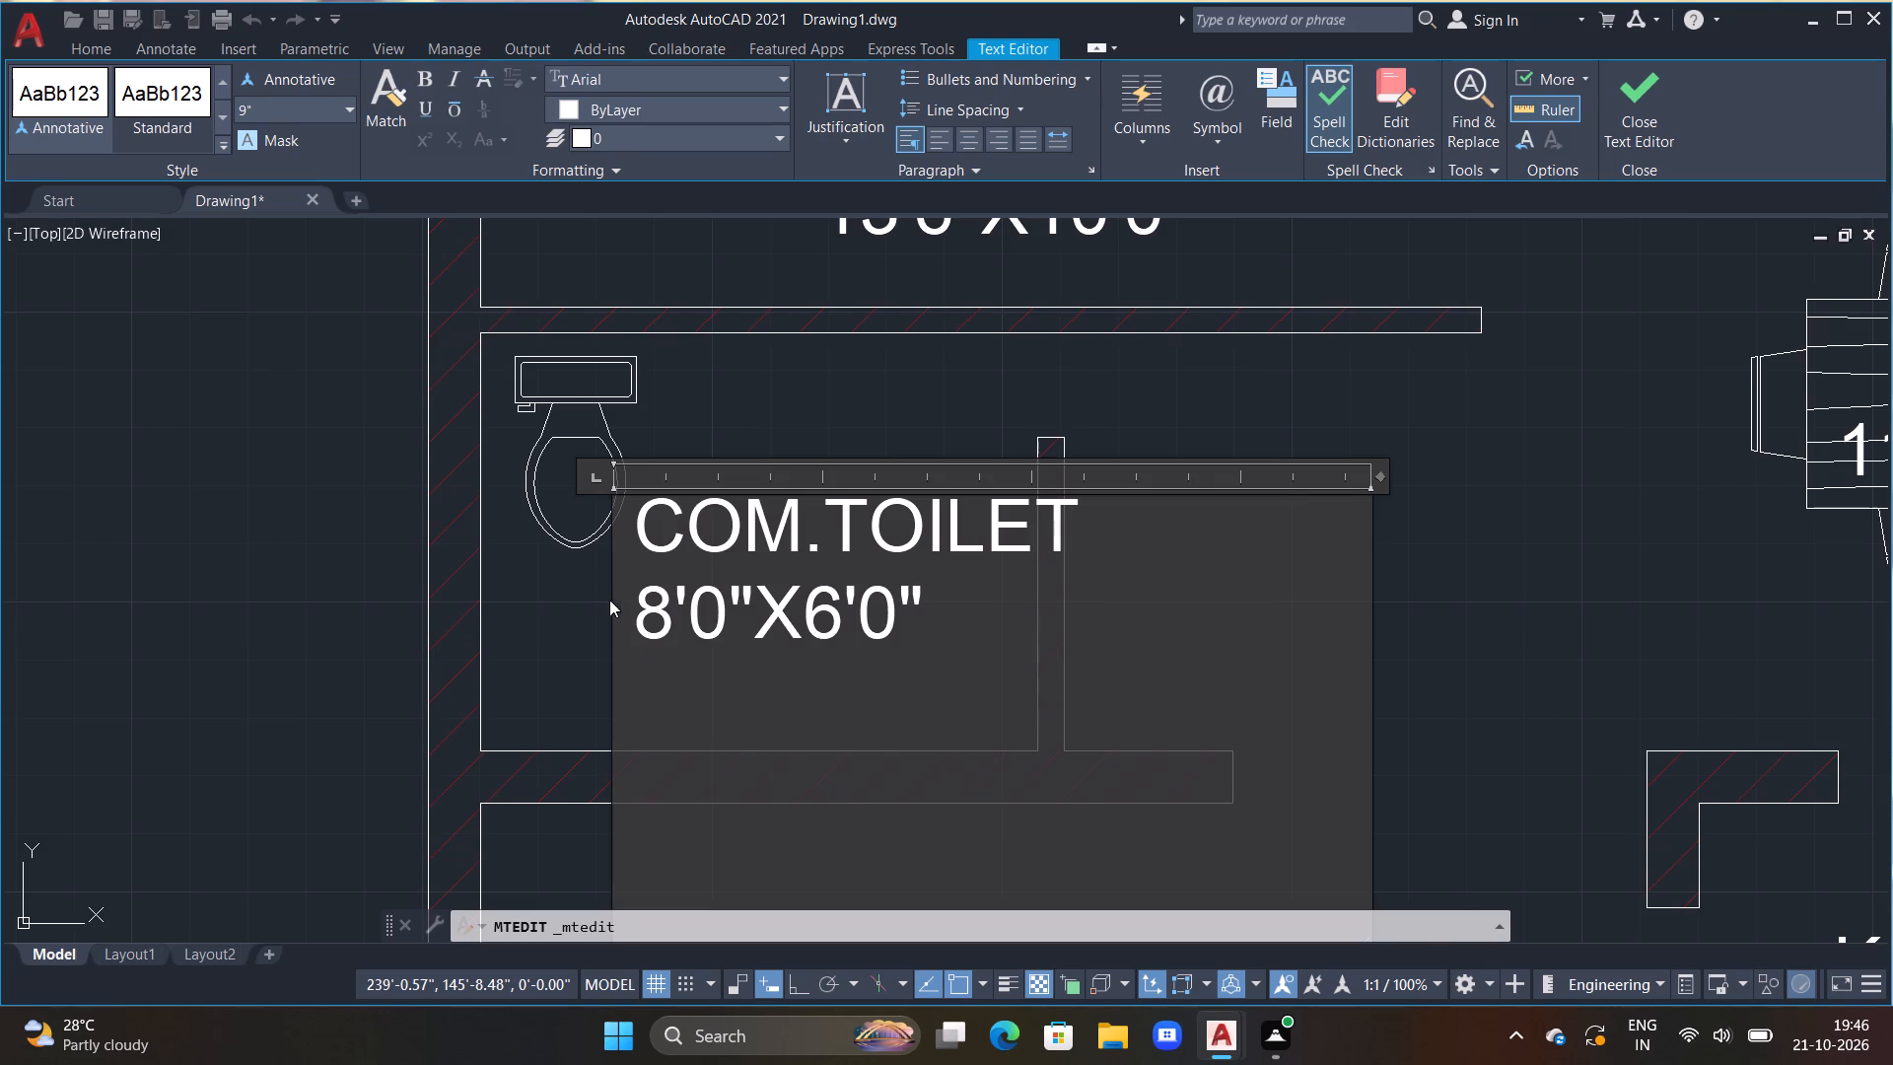
left_click(654, 614)
key("space")
key("space")
key("space")
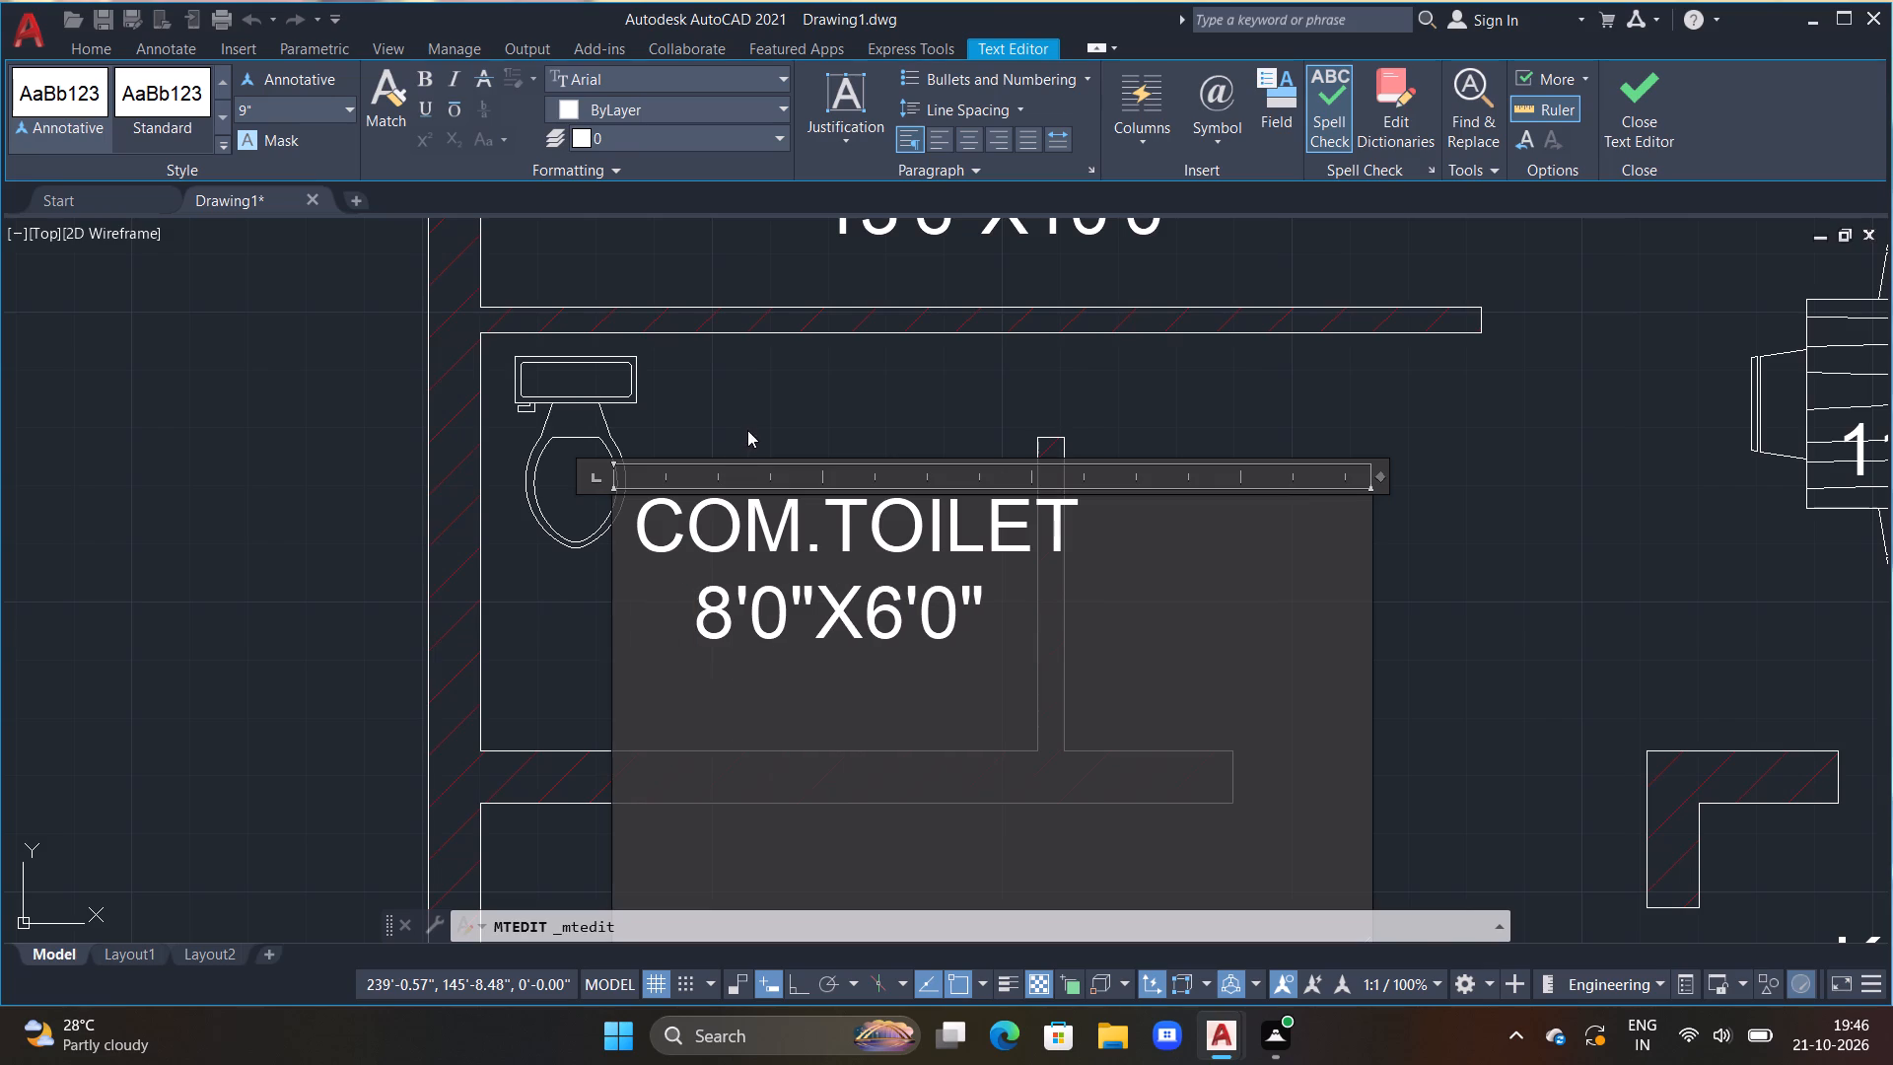
key("space")
left_click(749, 427)
Move the COM.TOILET label slightly southwest so it sits inside its room.
left_click(722, 624)
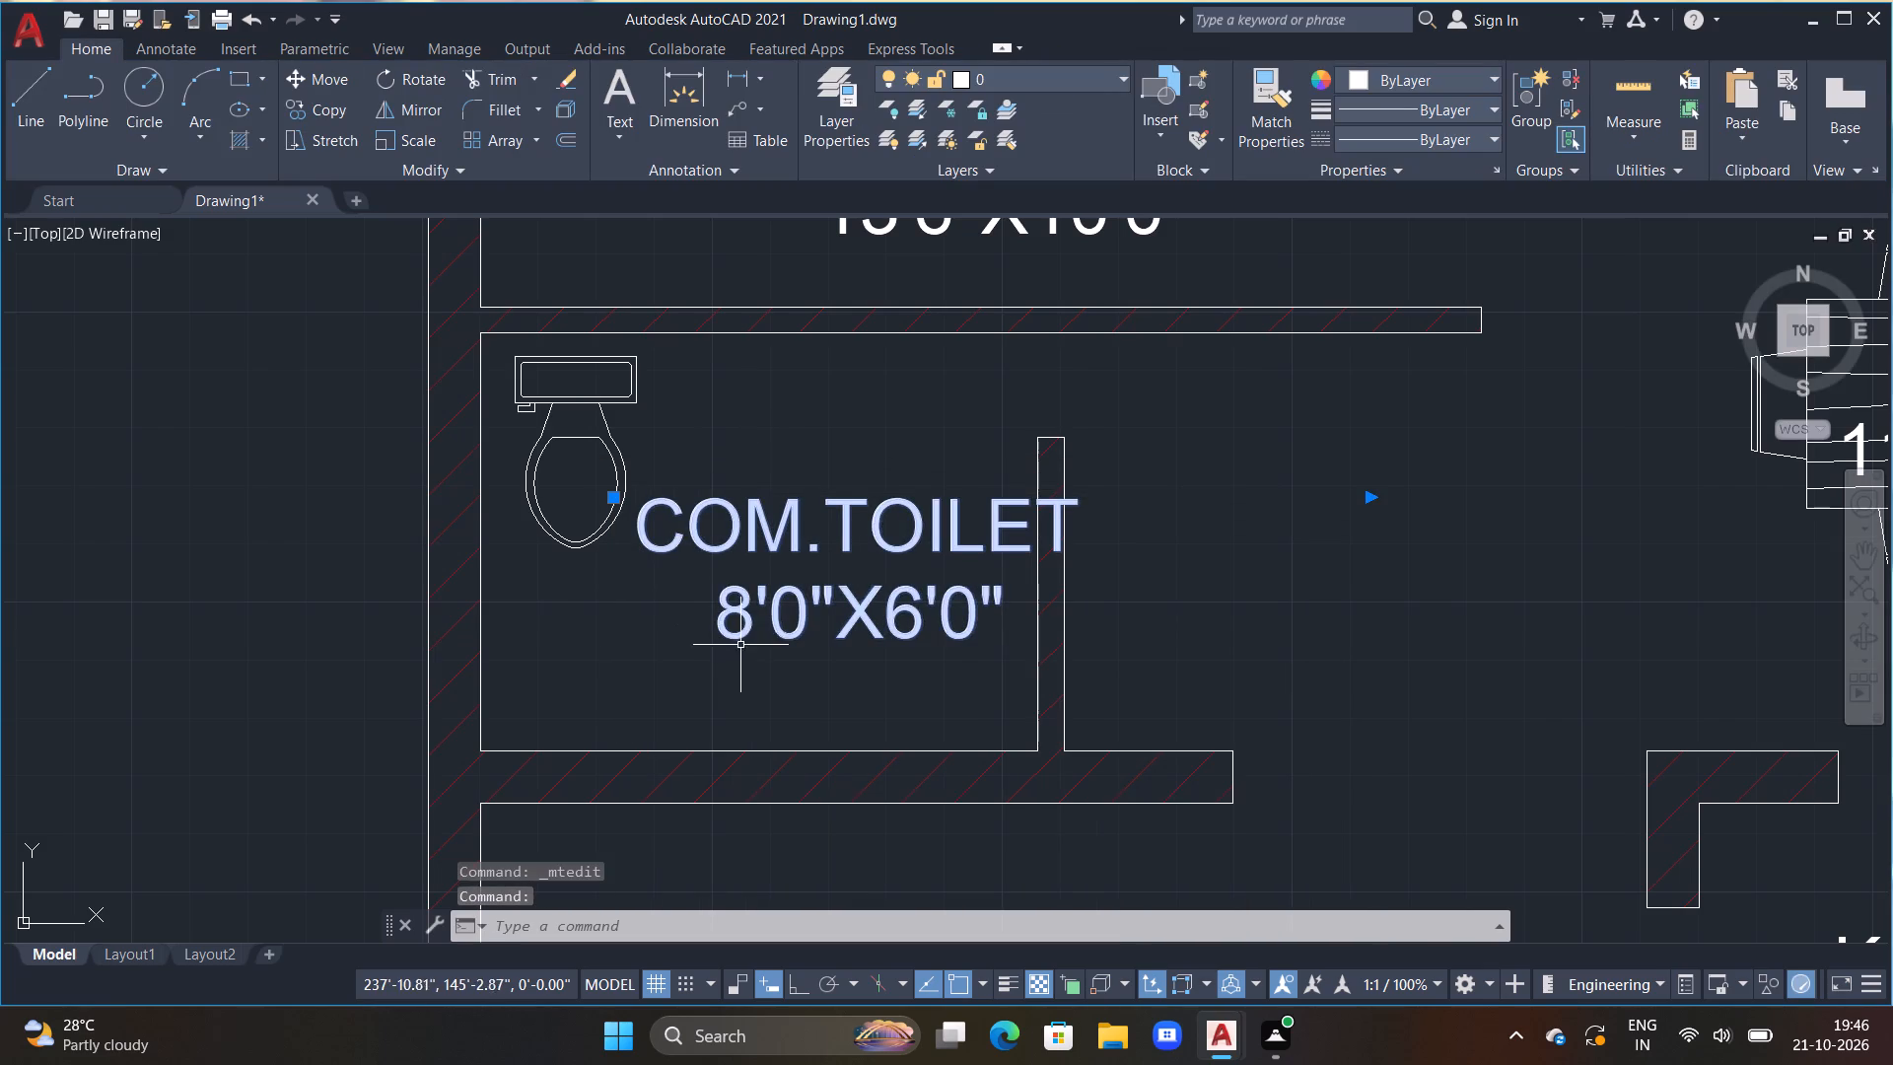
type("M")
key("space")
left_click_drag(742, 651, 709, 683)
left_click(682, 708)
Examine the whole floor plan and its room labels from the bedrooms down to the staircase and portico.
scroll(721, 731, "down", 2)
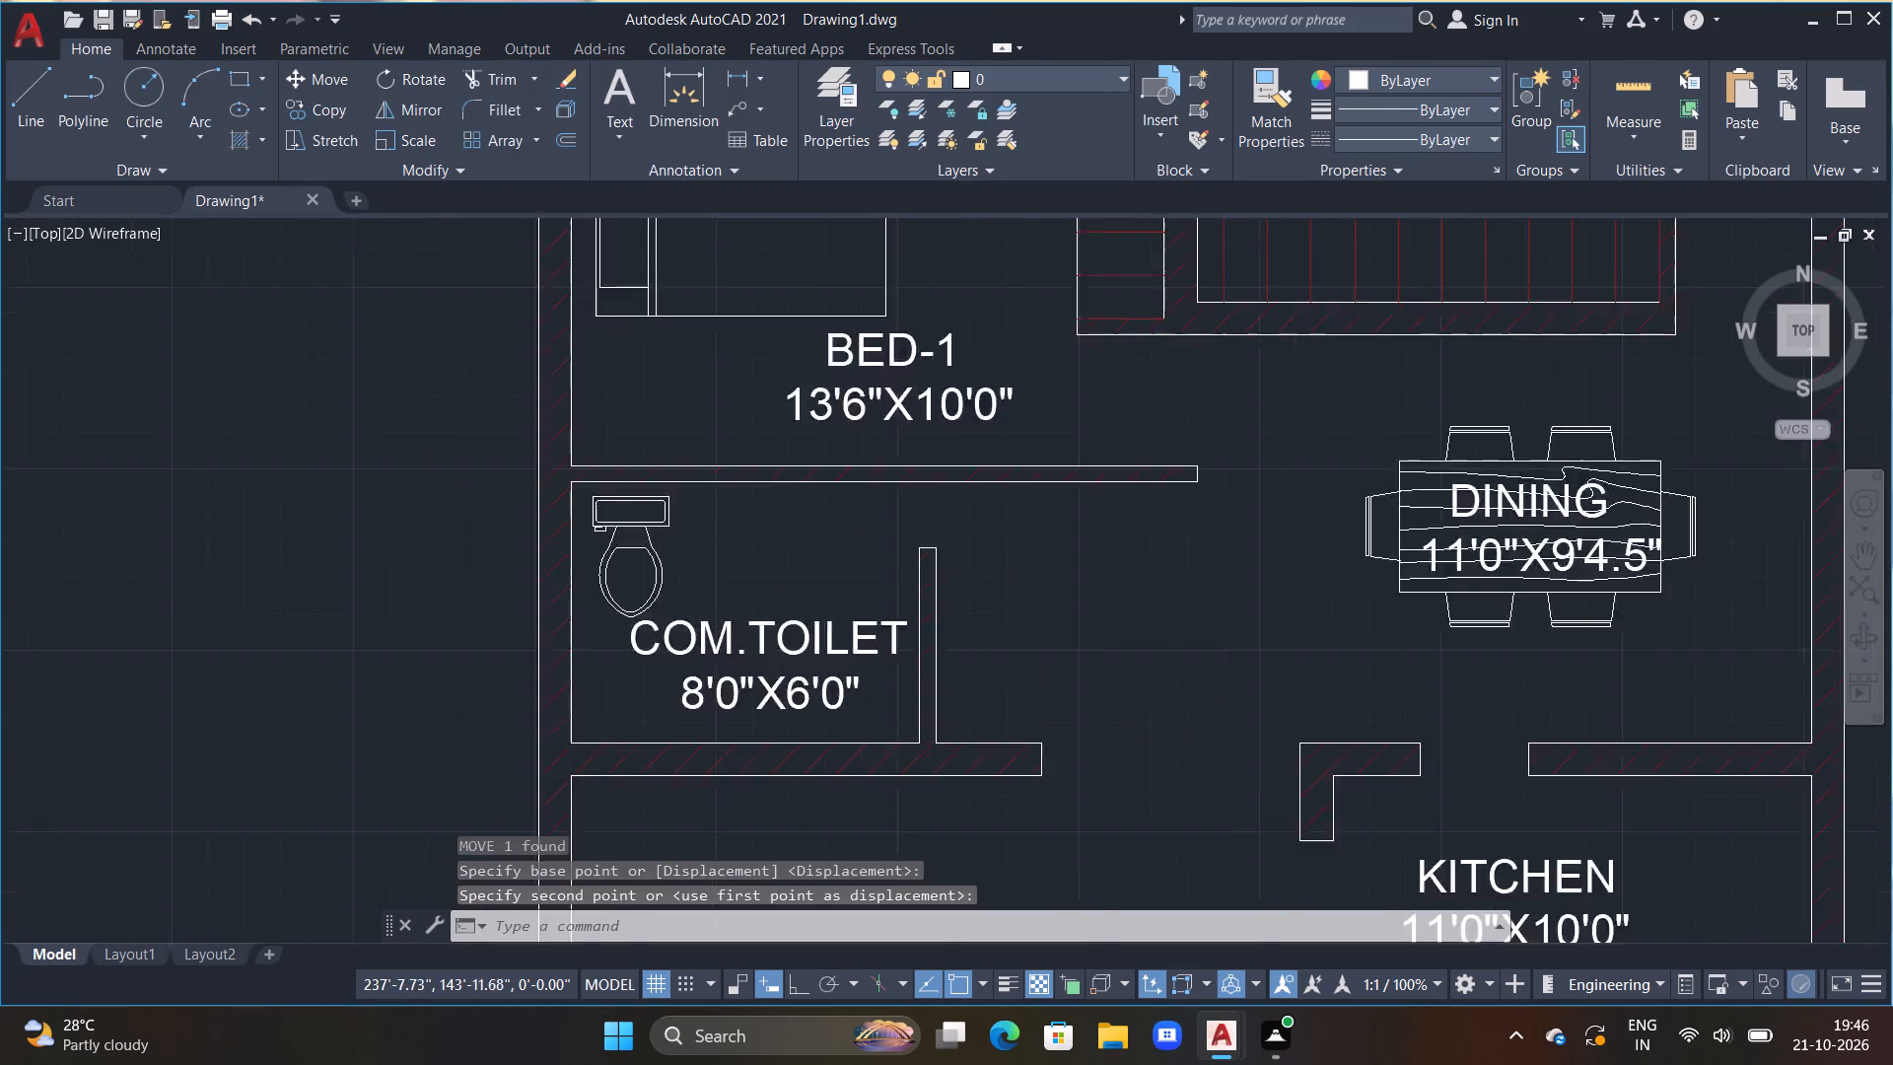
middle_click_drag(748, 776, 746, 642)
scroll(773, 719, "down", 1)
middle_click_drag(788, 731, 728, 548)
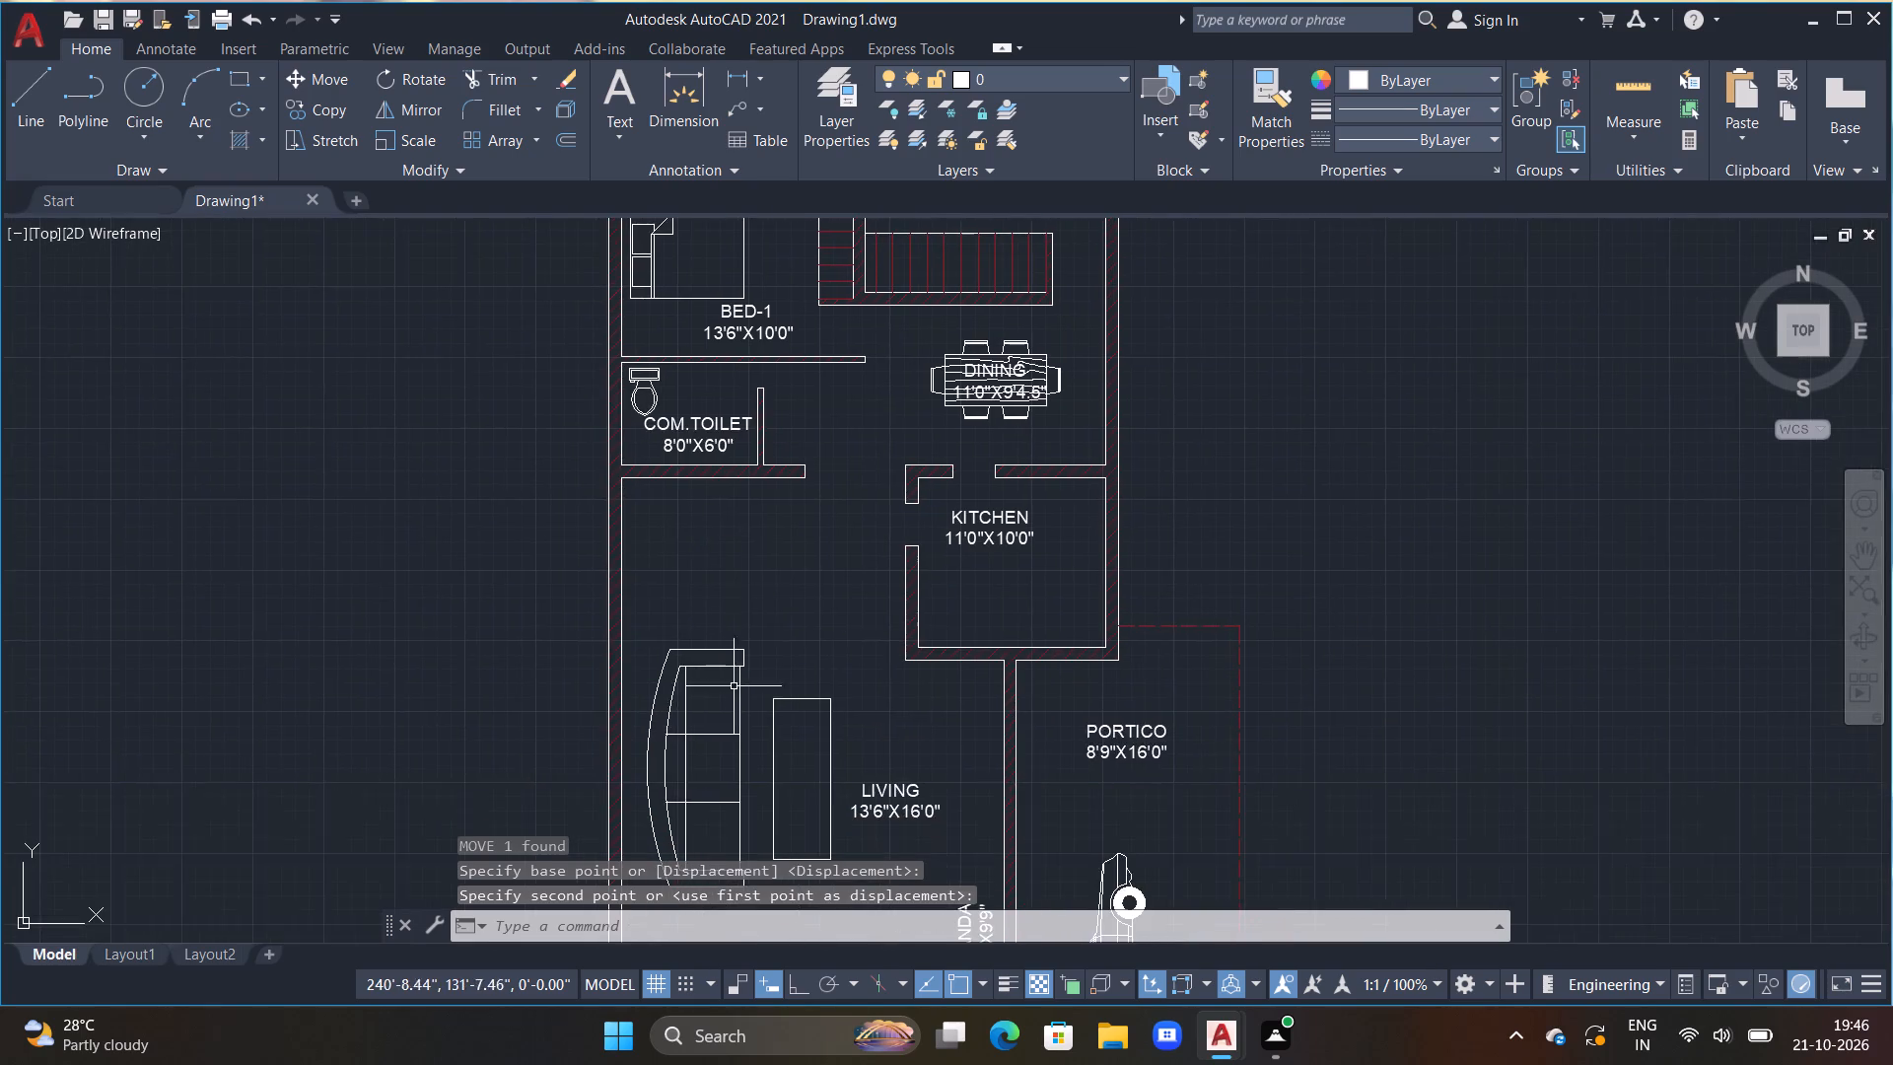
middle_click_drag(746, 740, 745, 606)
middle_click(791, 624)
scroll(789, 624, "down", 2)
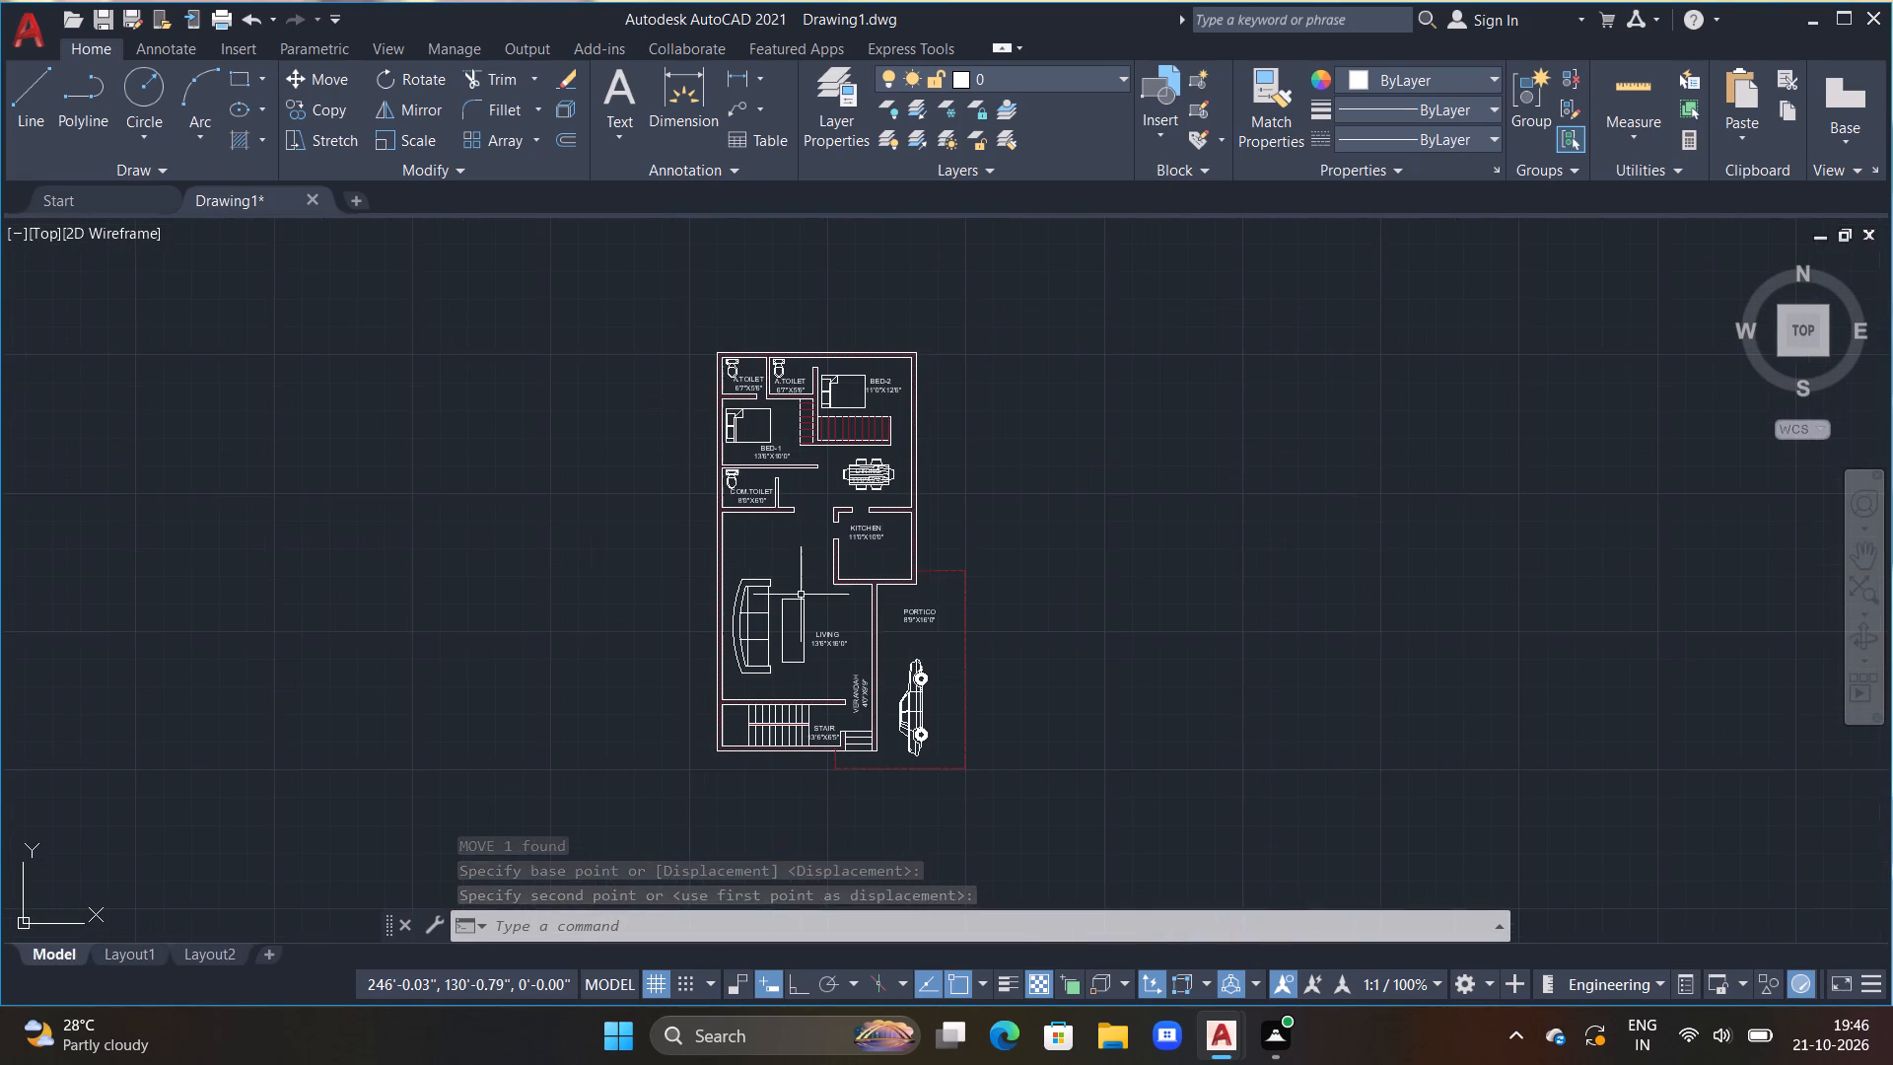
scroll(805, 561, "up", 2)
middle_click_drag(763, 441, 833, 557)
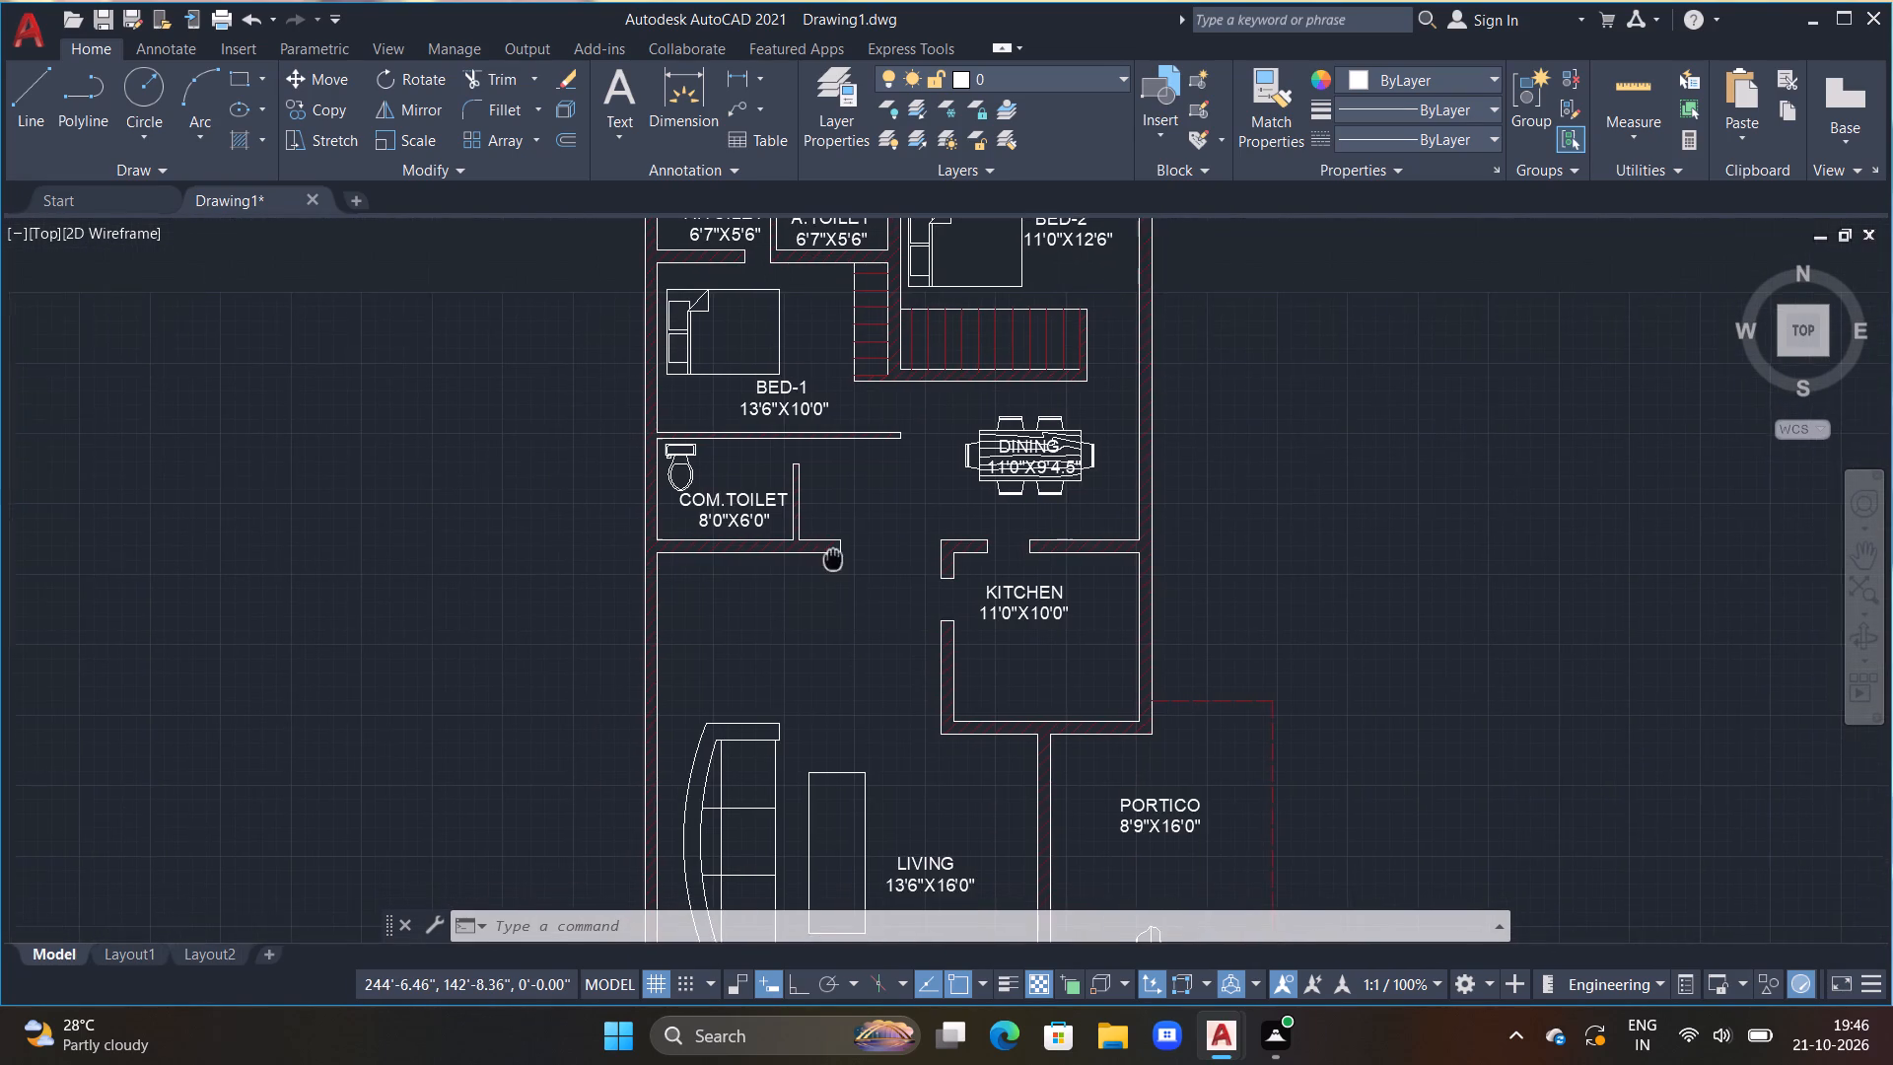
middle_click_drag(833, 557, 831, 557)
scroll(764, 532, "down", 2)
middle_click_drag(777, 518, 789, 600)
key("Escape")
key("Escape")
key("Escape")
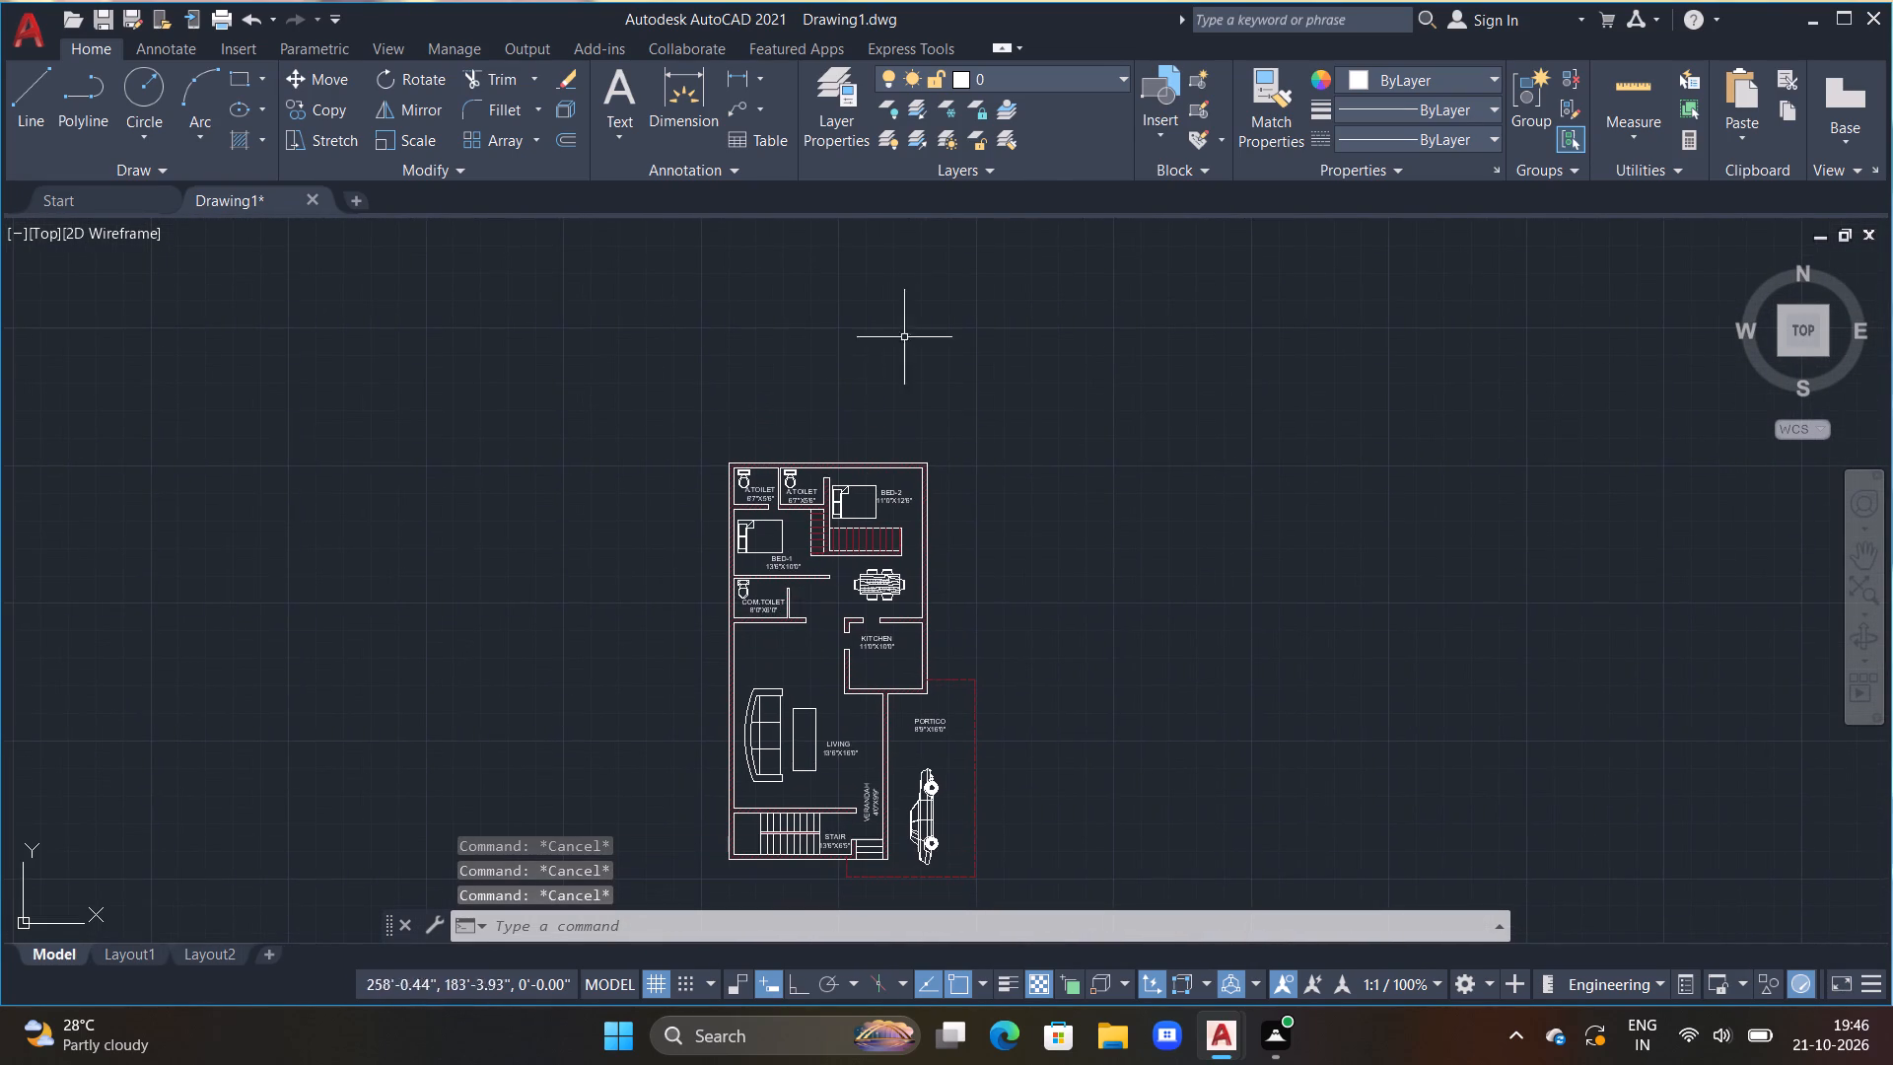
key("Escape")
key("Escape")
Dimension the building's overall width between its northern outer corners, placing the dimension line about 1'-7" north of the wall.
left_click(690, 100)
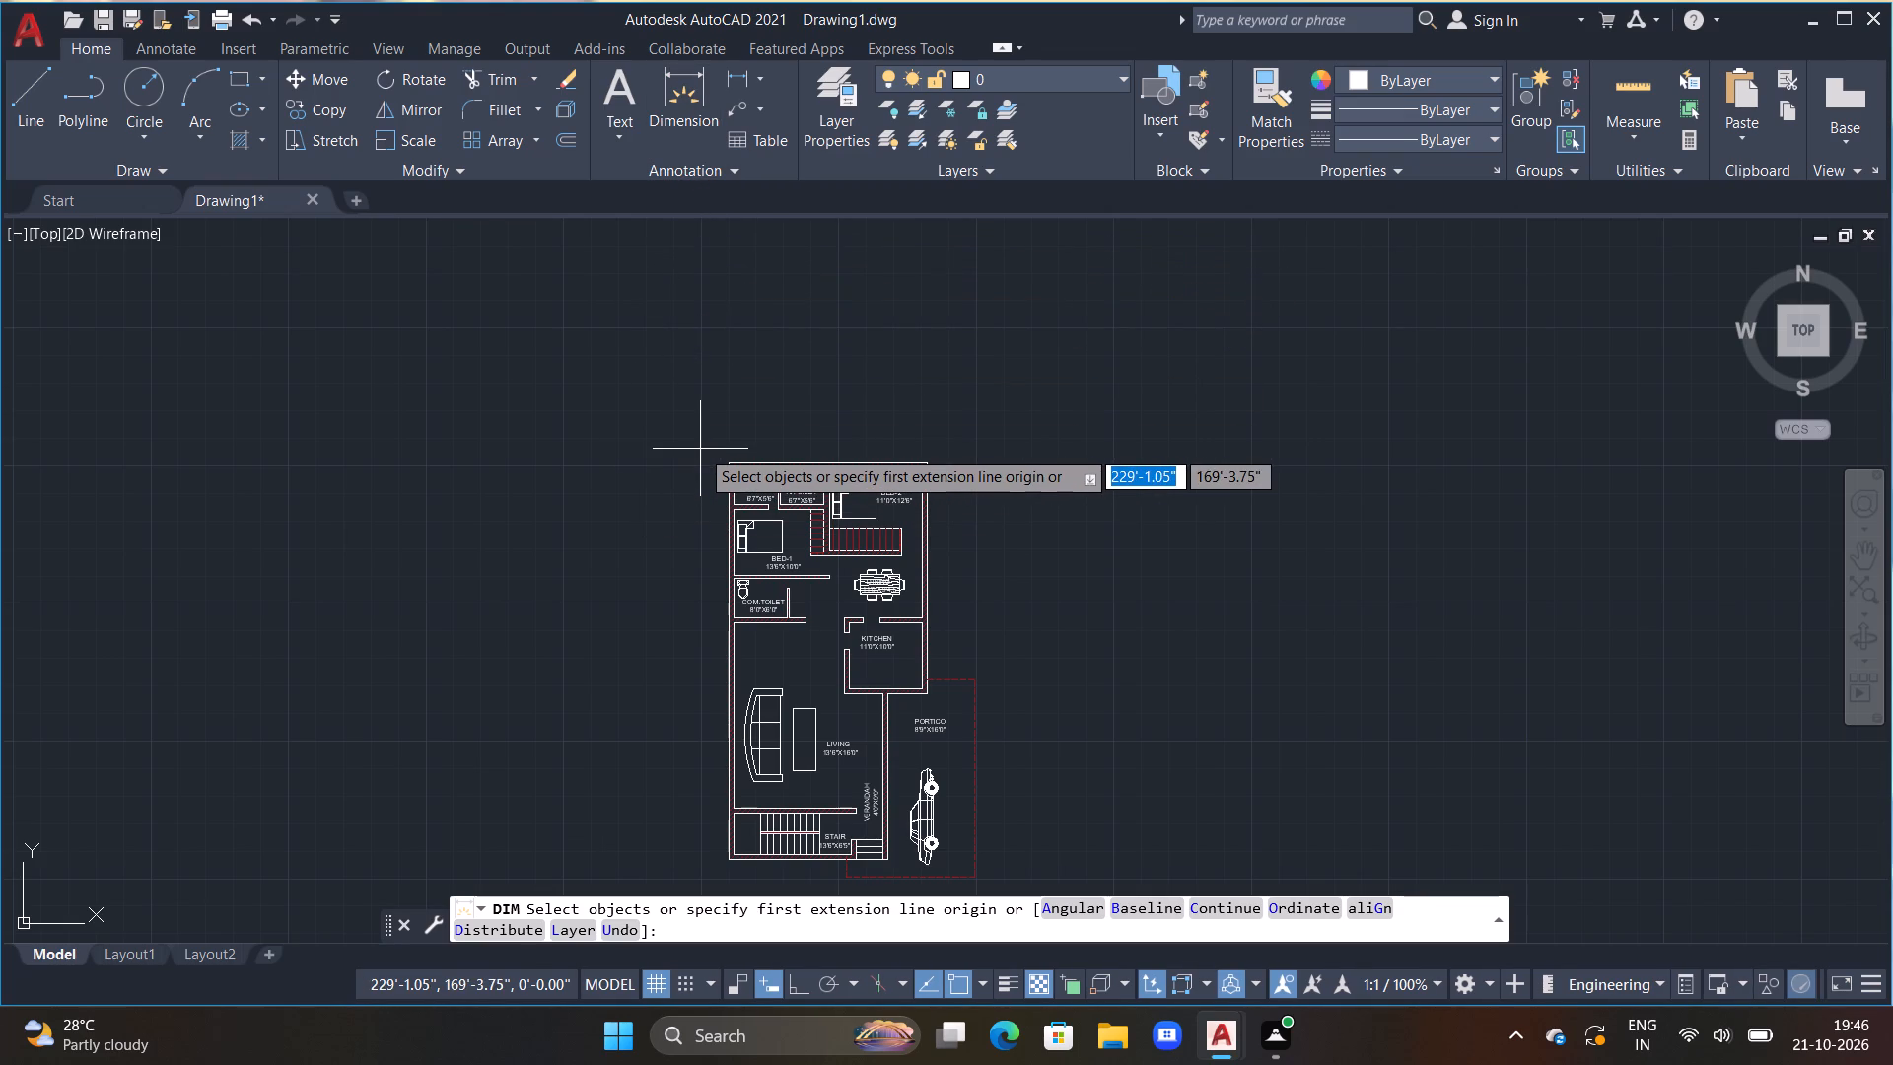
scroll(724, 439, "up", 3)
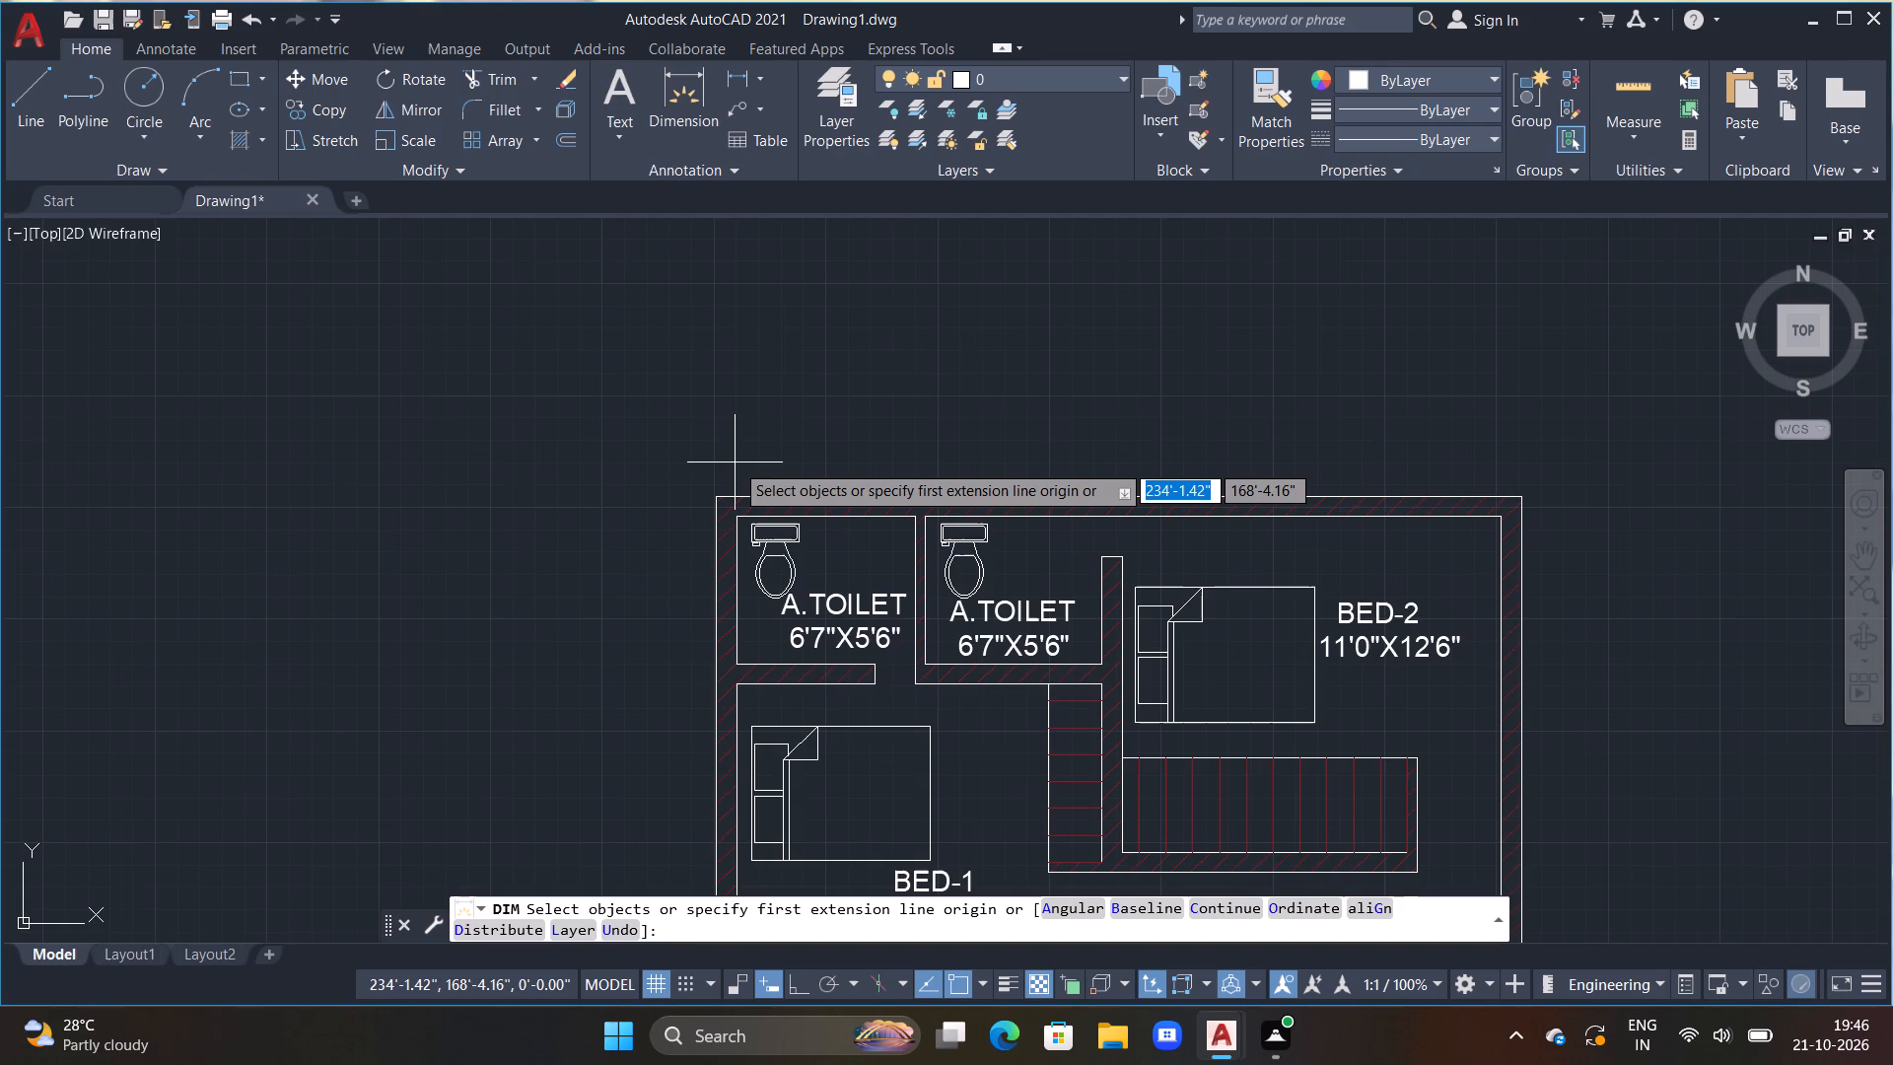
middle_click_drag(736, 462, 572, 364)
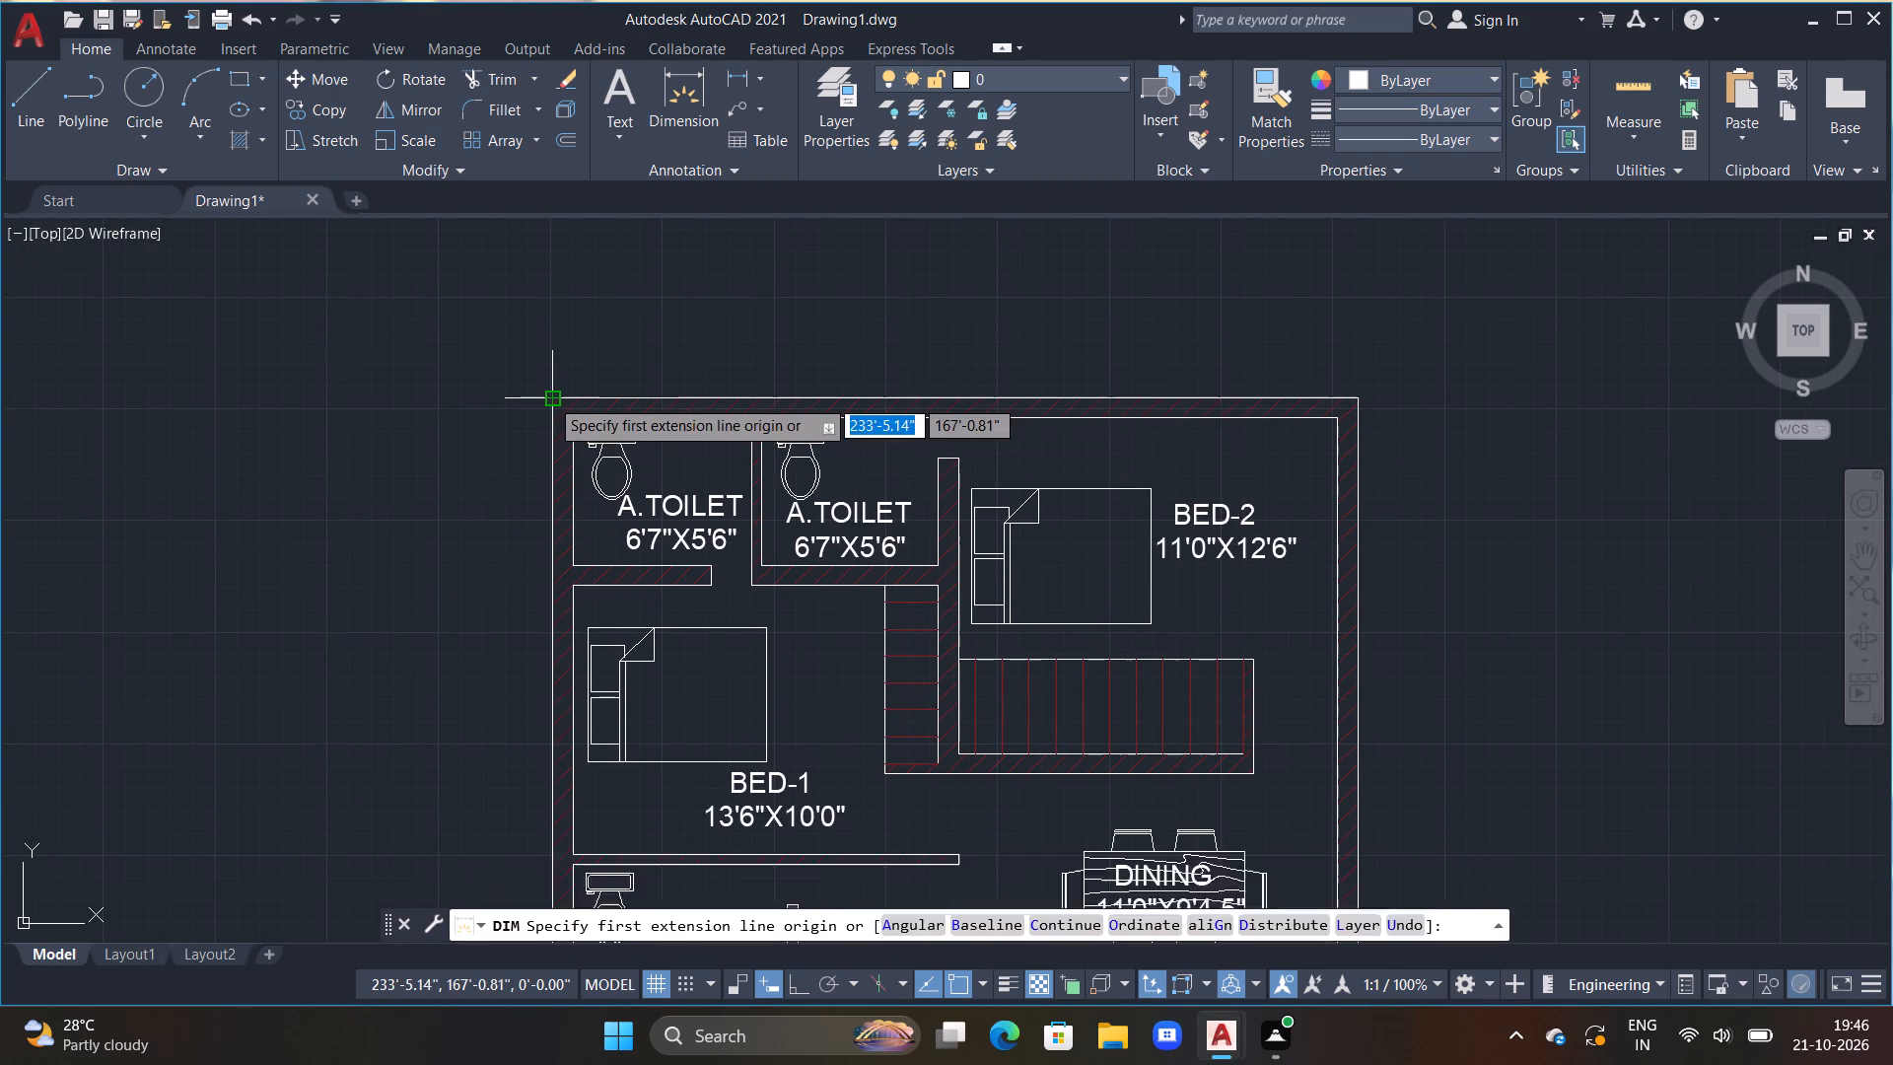
left_click(549, 397)
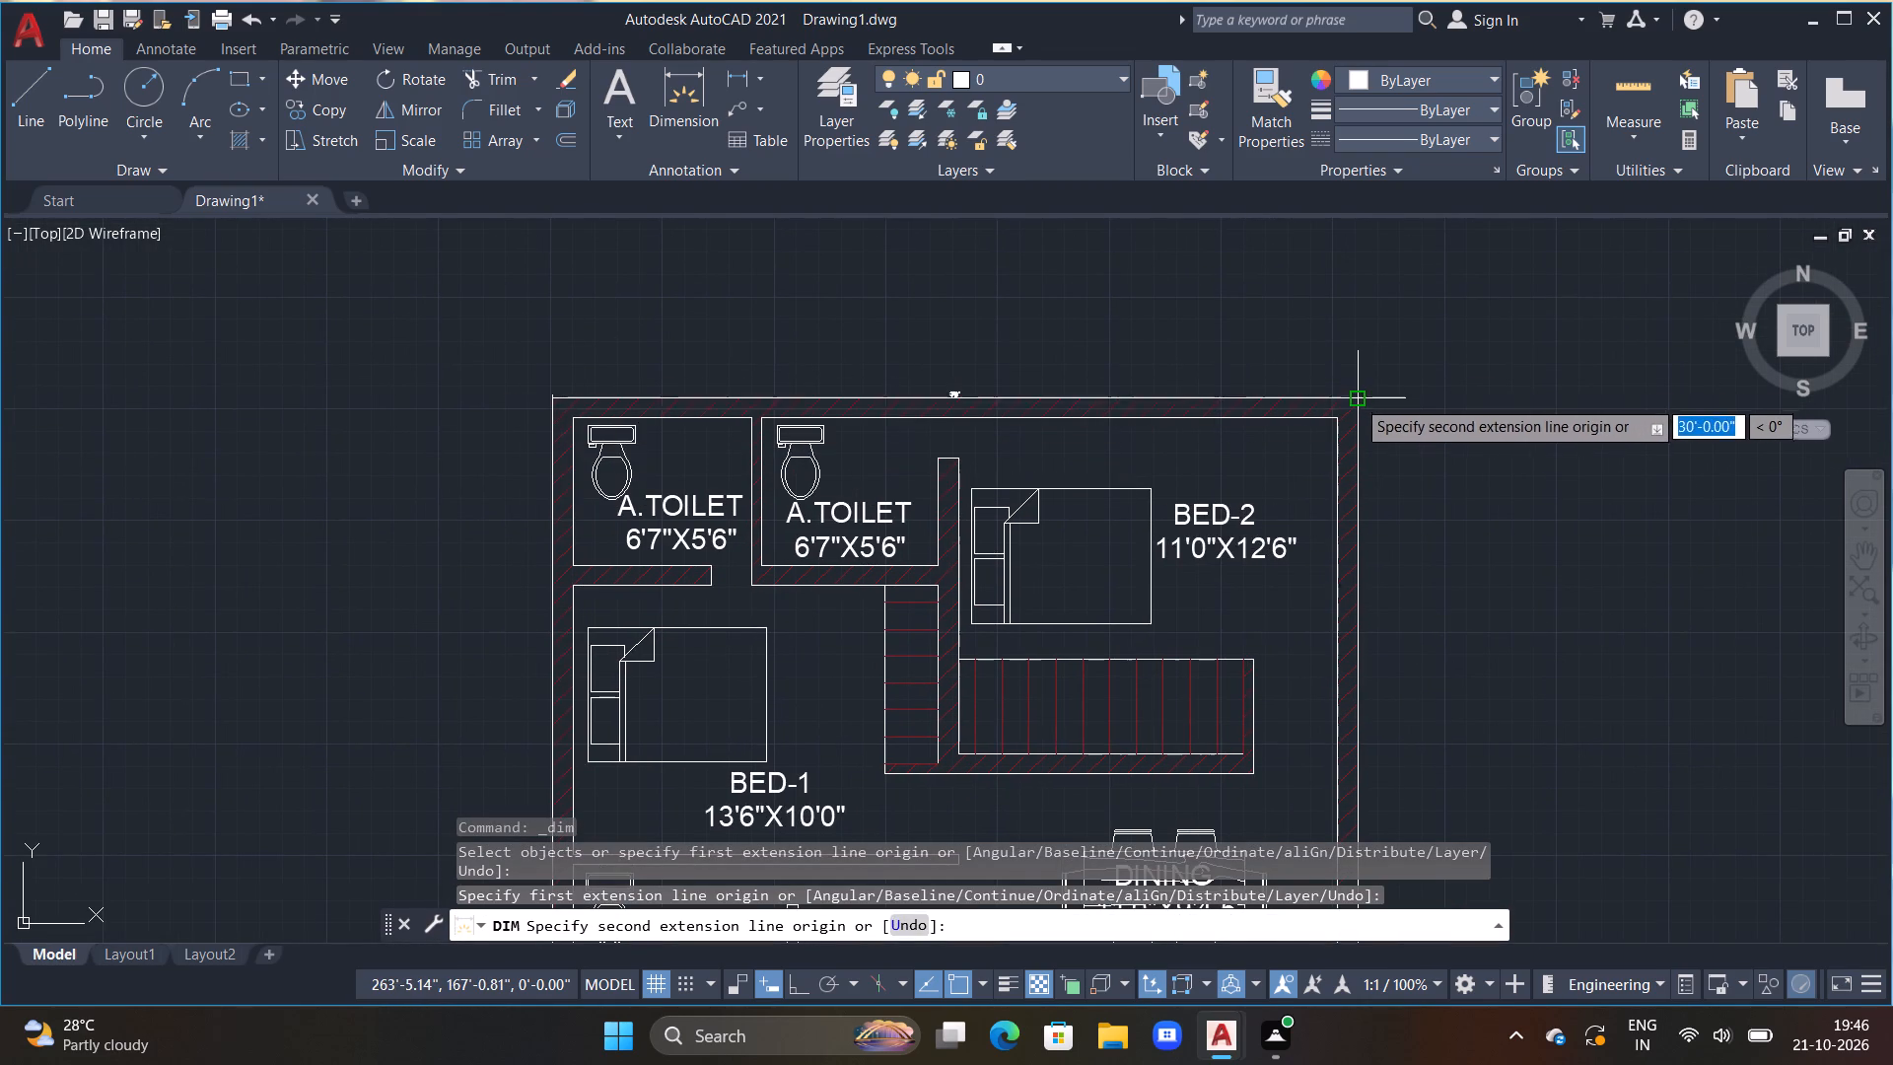
double_click(1356, 396)
left_click(1349, 355)
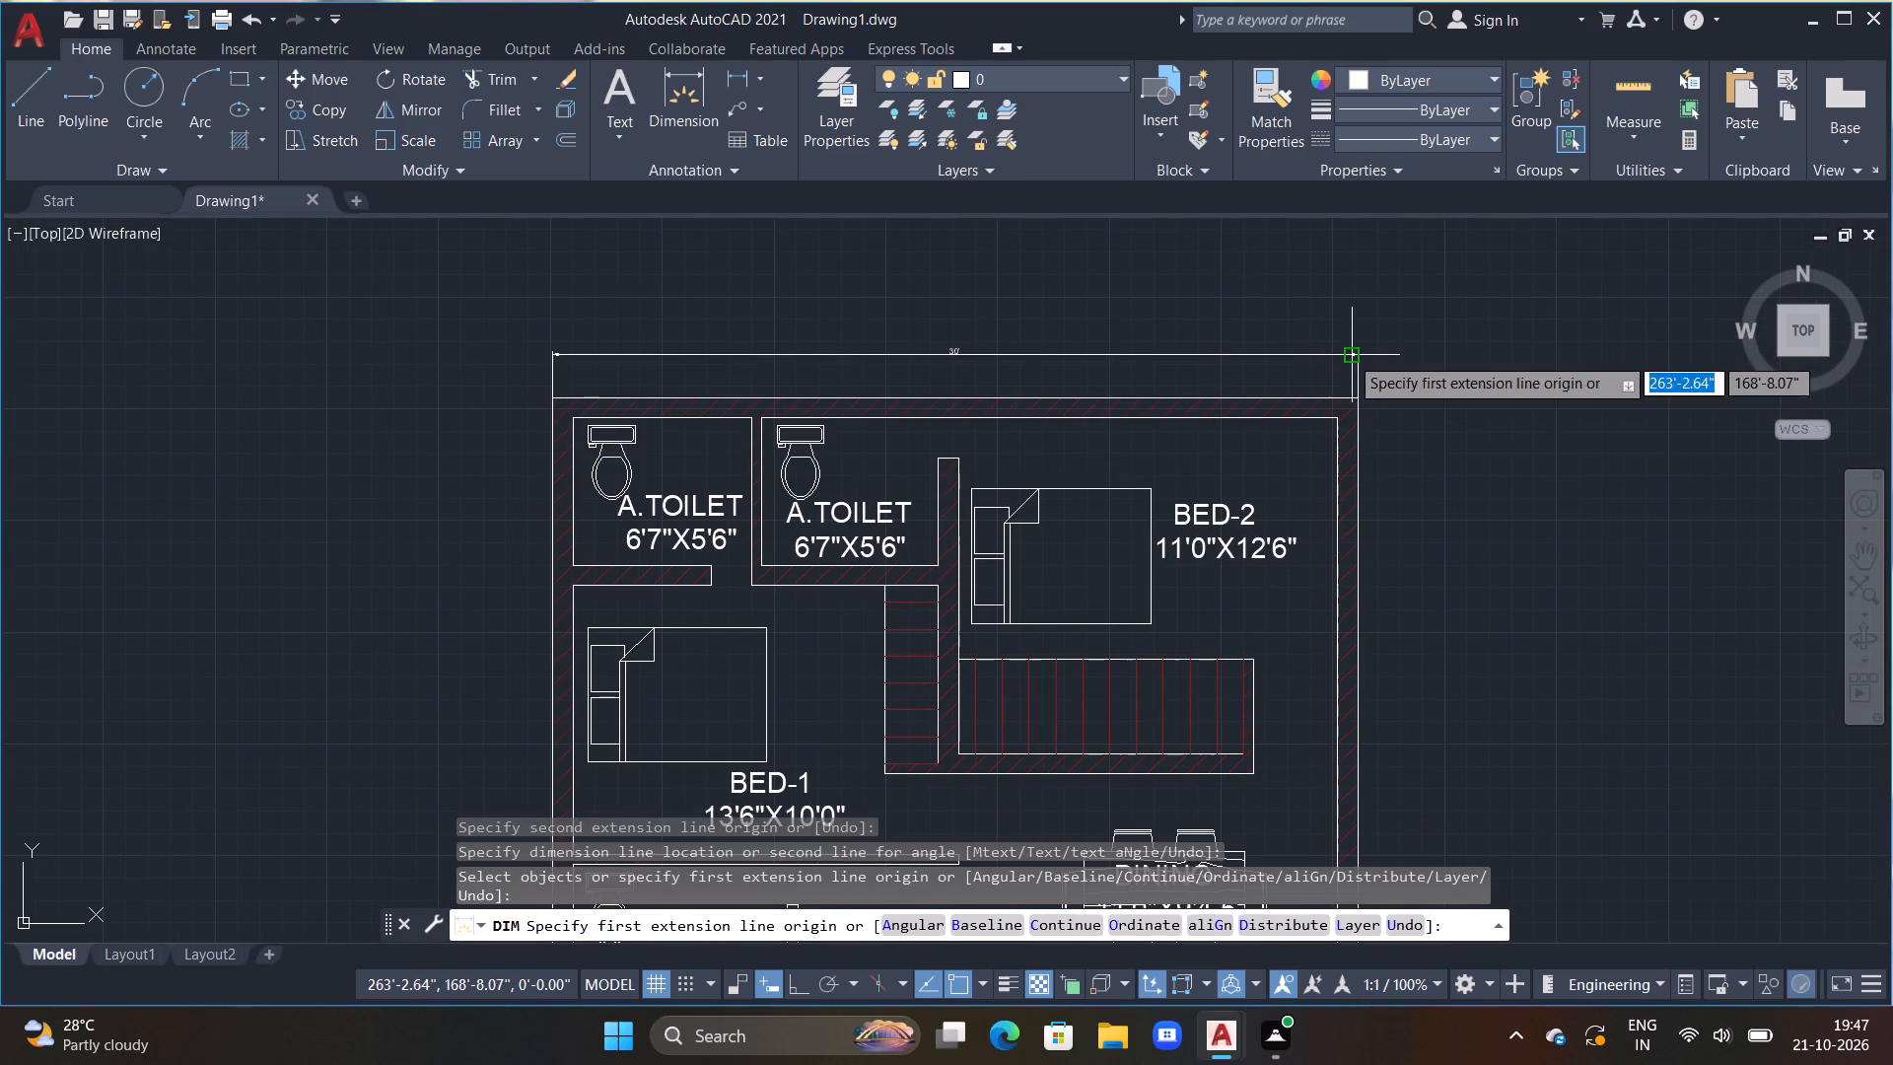
key("Escape")
scroll(686, 548, "down", 1)
middle_click_drag(687, 553, 689, 532)
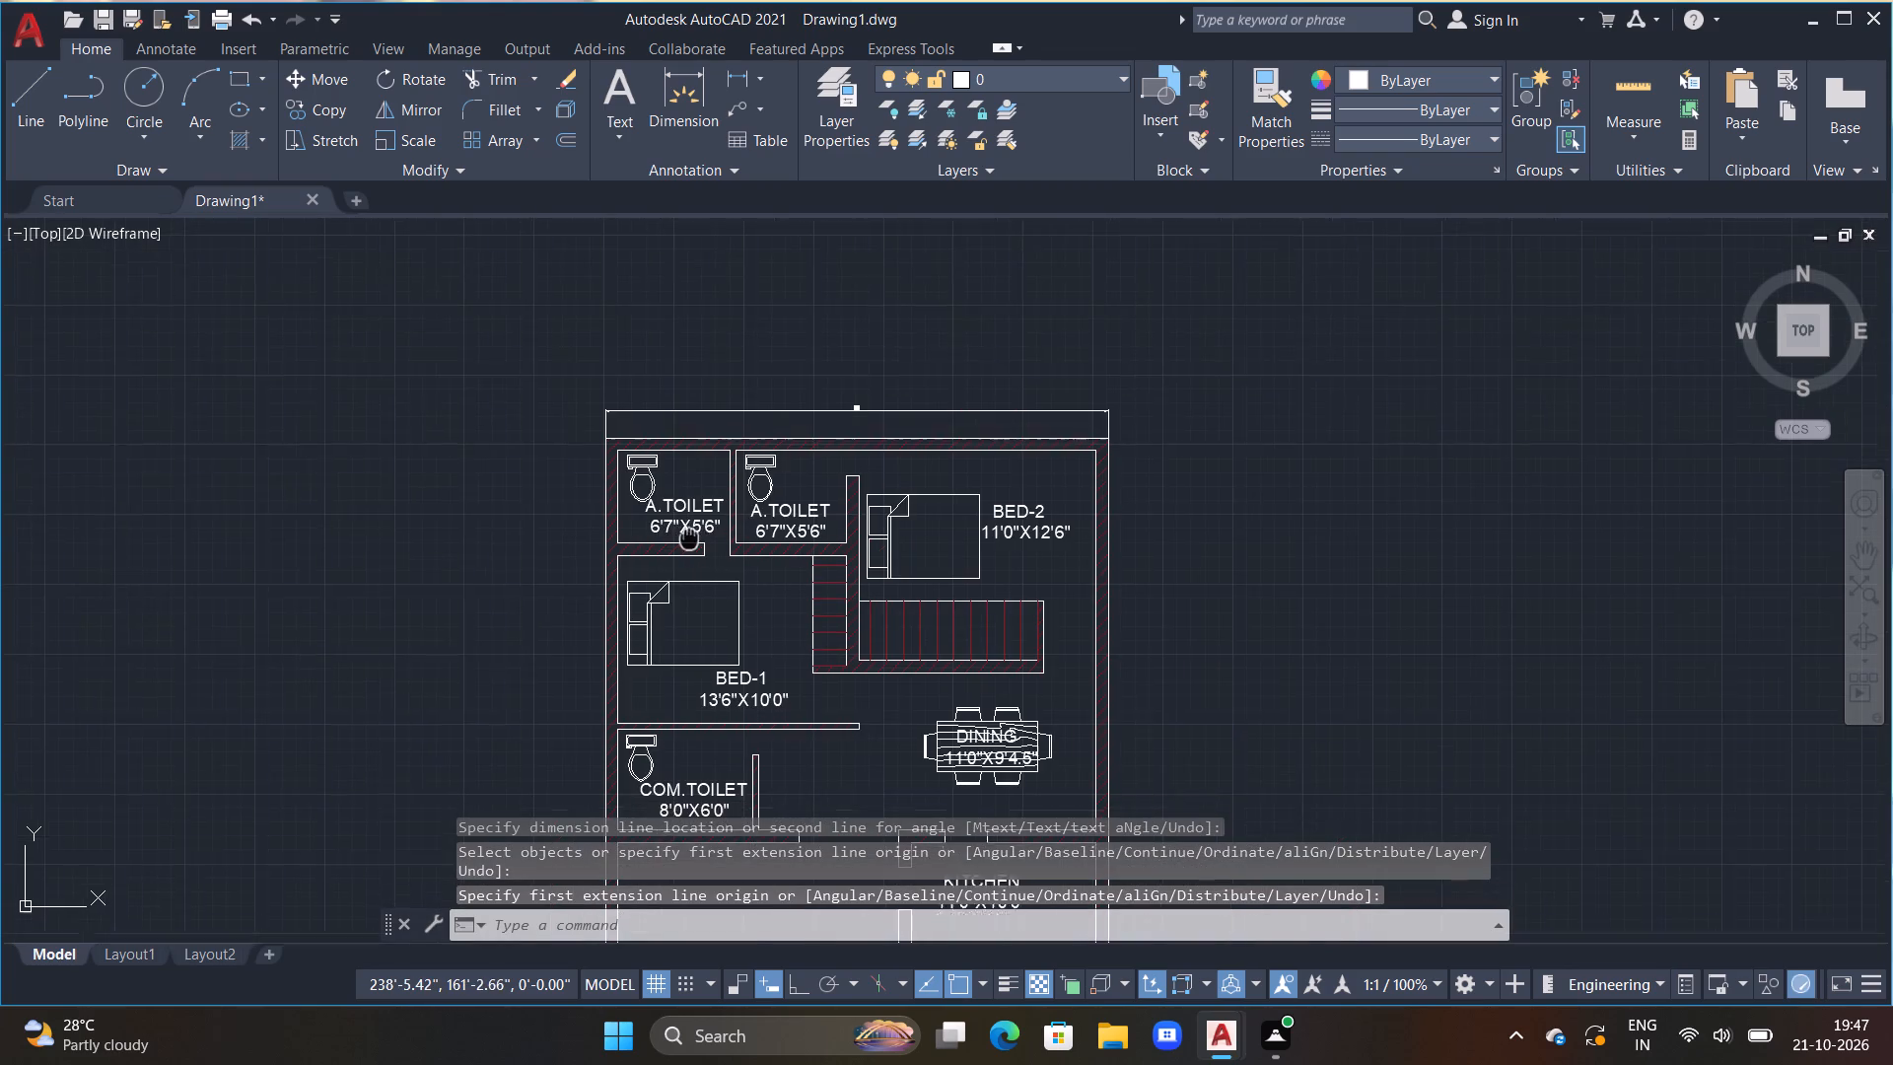
middle_click_drag(689, 532, 689, 498)
key("Escape")
key("Escape")
key("Escape")
Dimension the building's overall length along the west wall with Ortho on, placing the dimension line about 1'-10" outside the wall.
middle_click_drag(768, 521, 776, 444)
scroll(776, 444, "down", 1)
middle_click(777, 478)
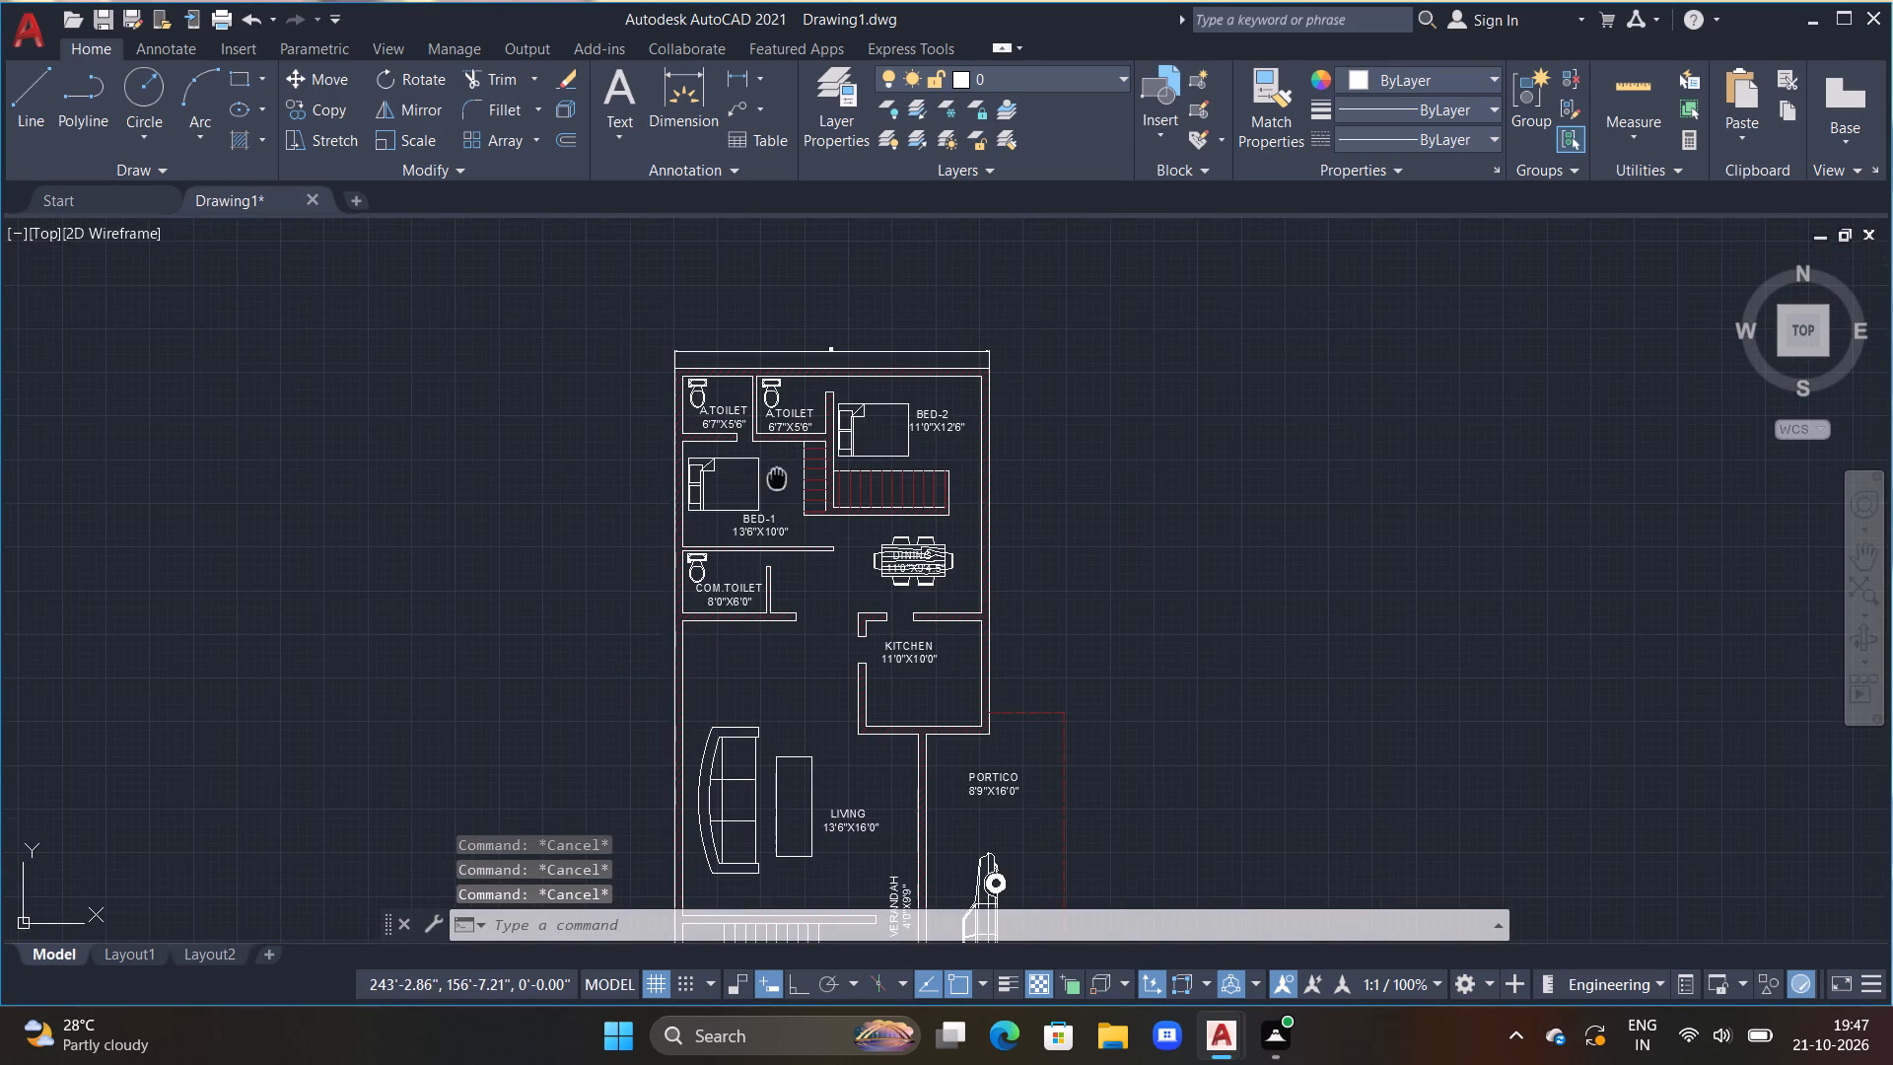
scroll(778, 478, "down", 1)
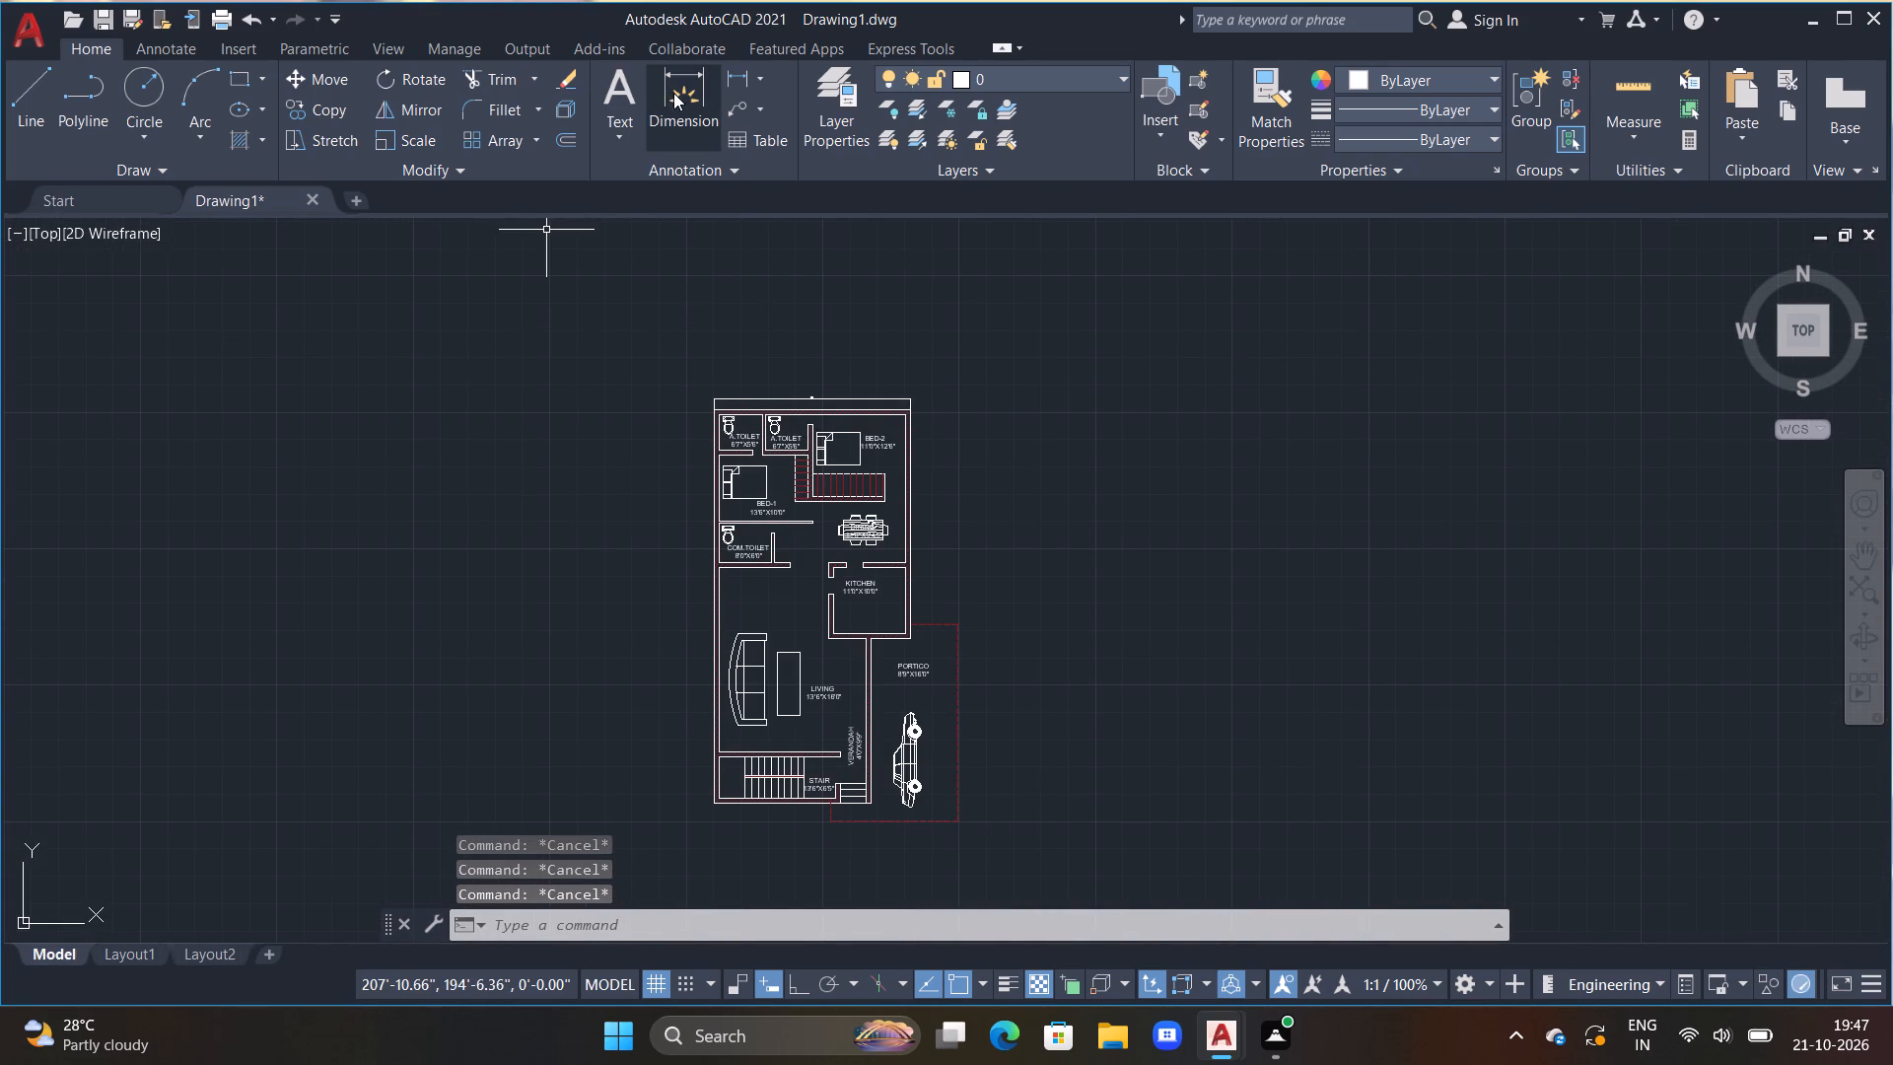
left_click(671, 78)
scroll(654, 427, "up", 3)
scroll(815, 360, "up", 2)
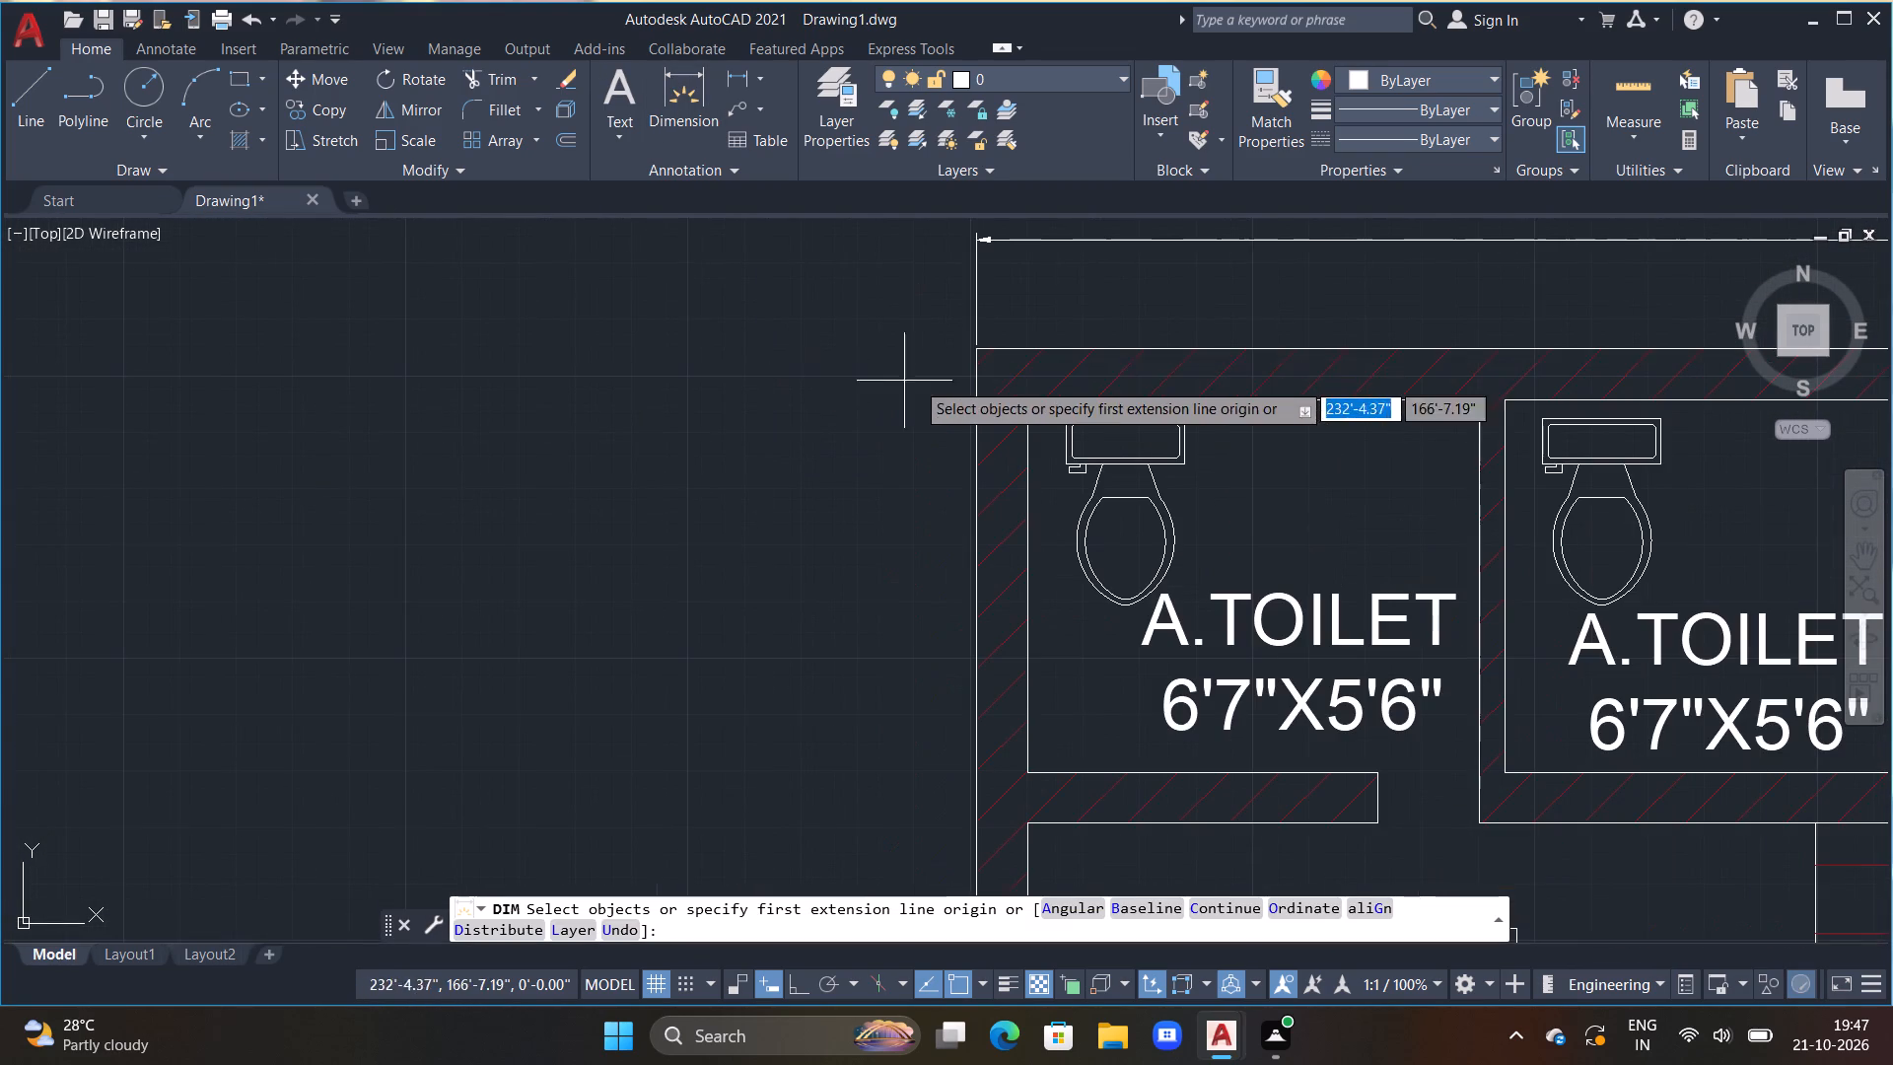
left_click_drag(980, 346, 994, 451)
scroll(988, 519, "down", 1)
middle_click_drag(985, 523, 708, 258)
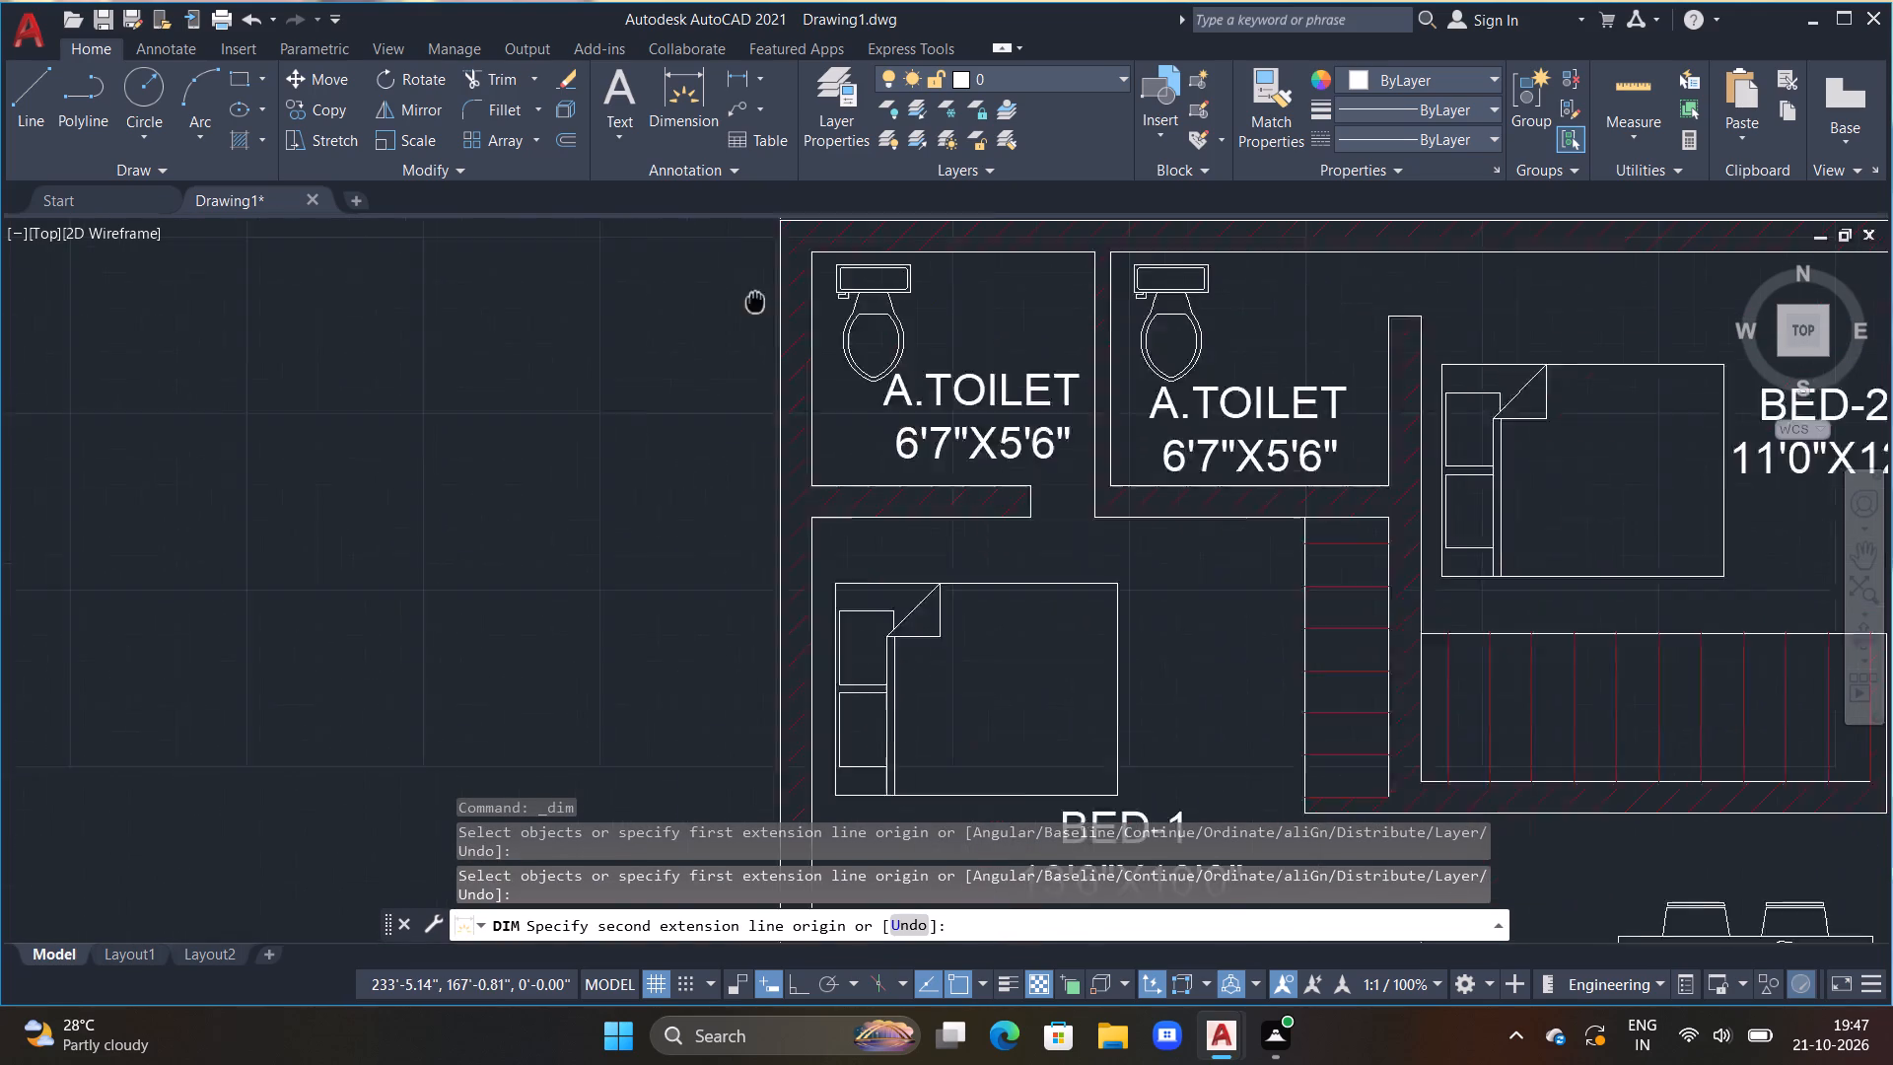
middle_click_drag(708, 258, 648, 208)
scroll(628, 434, "down", 3)
middle_click_drag(626, 642, 659, 295)
scroll(642, 730, "up", 2)
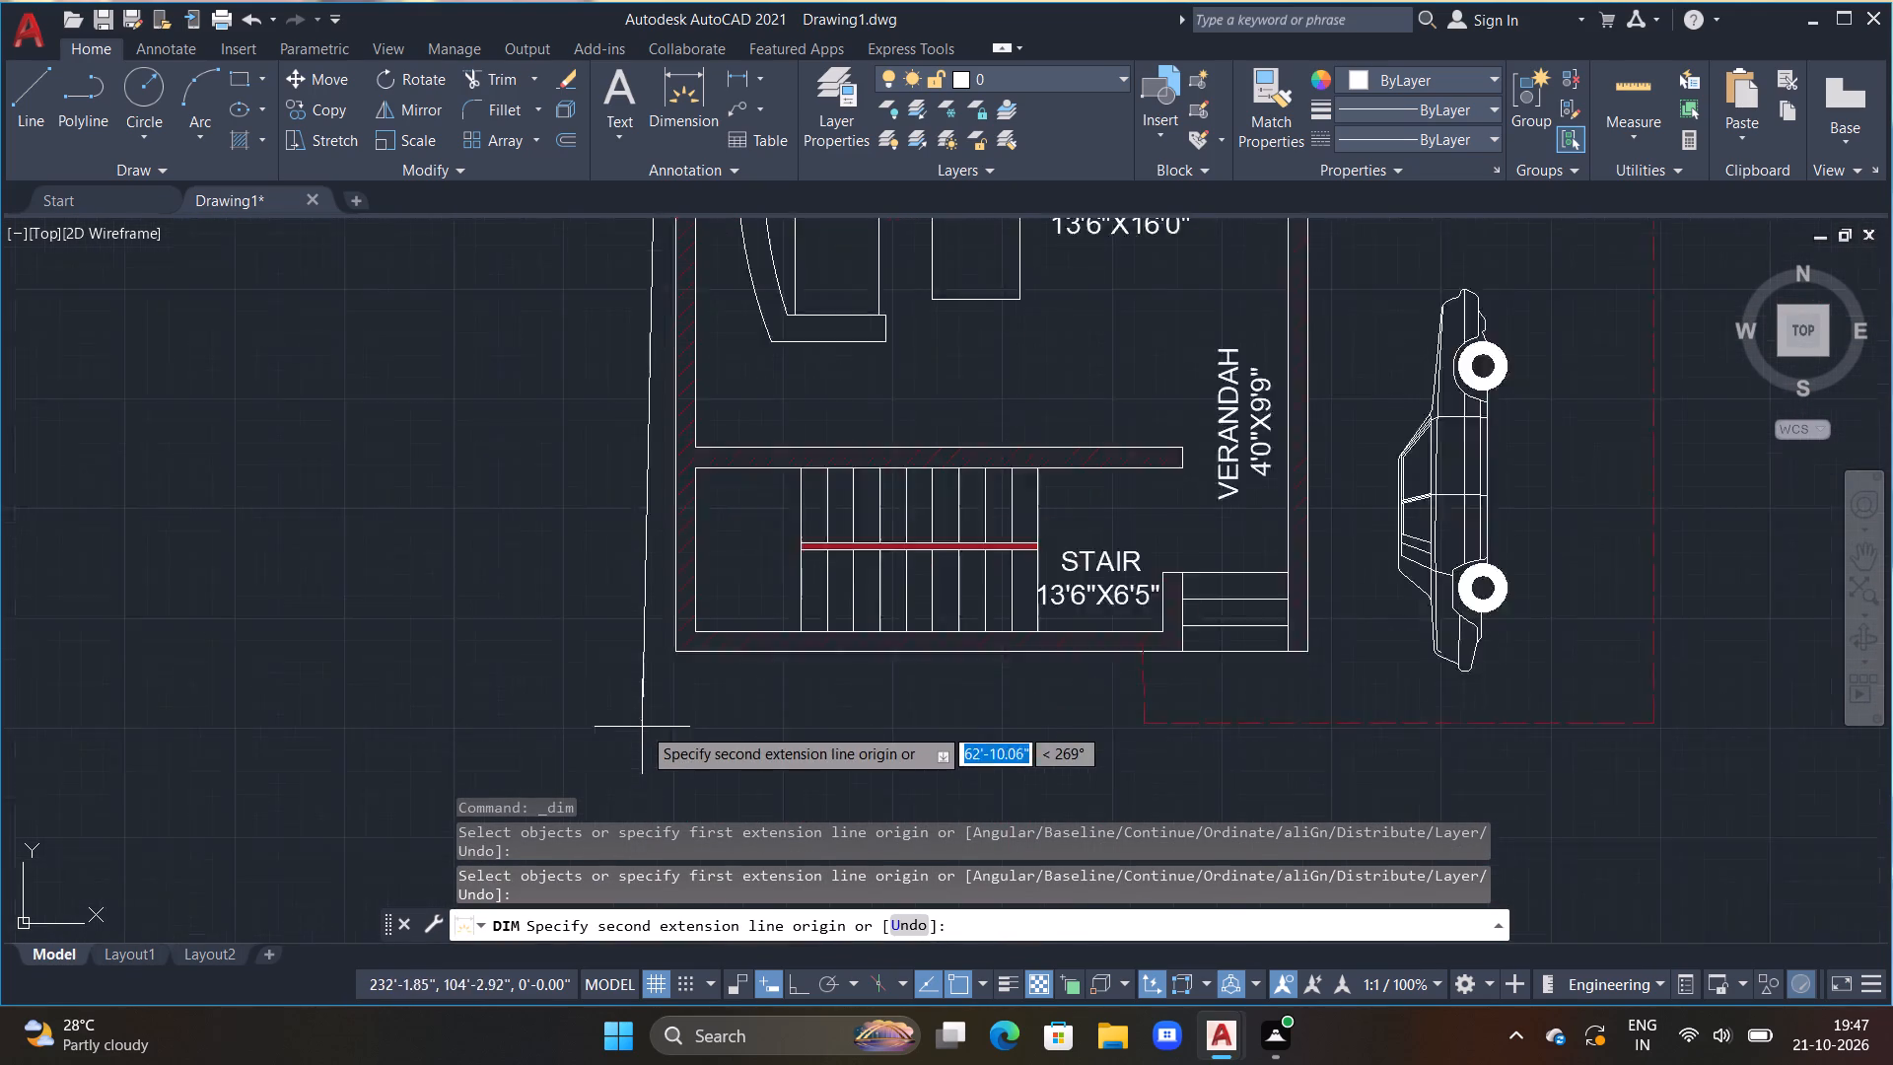
scroll(642, 725, "up", 1)
key("F8")
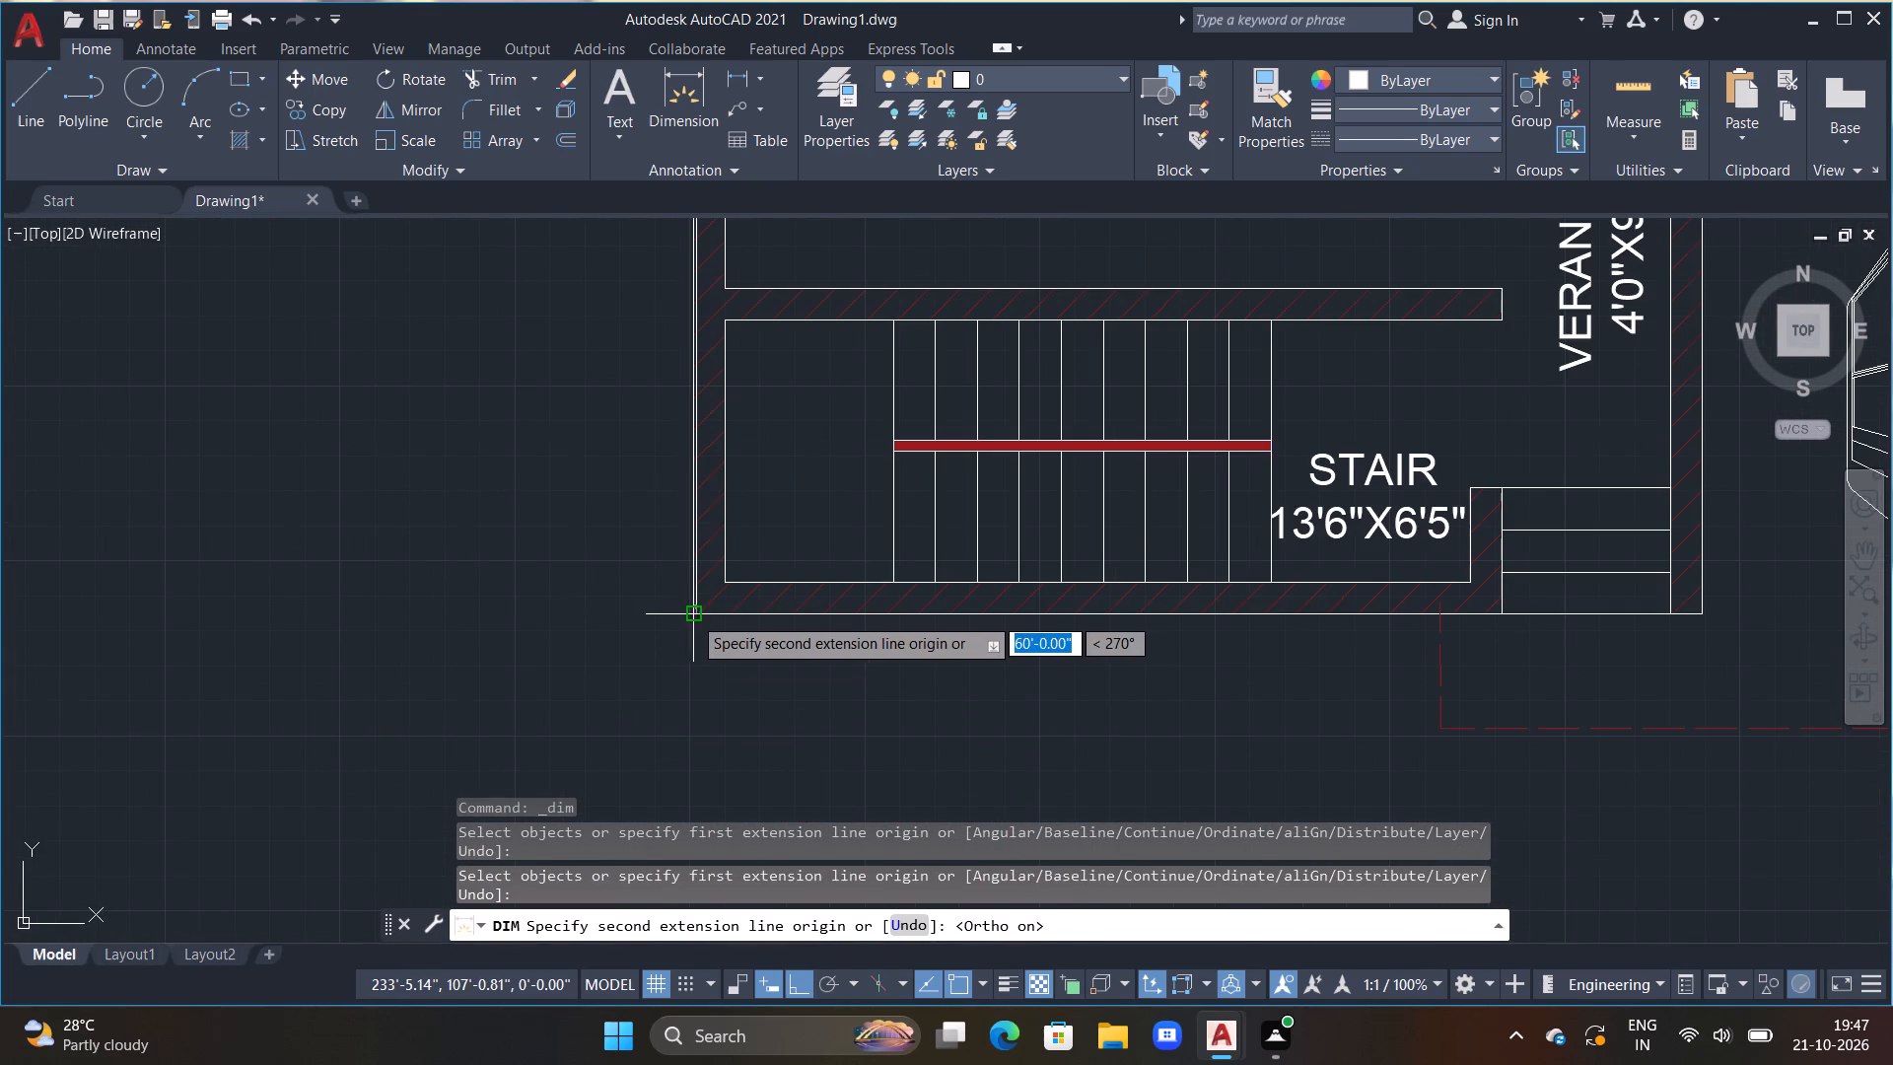
double_click(694, 616)
left_click(615, 630)
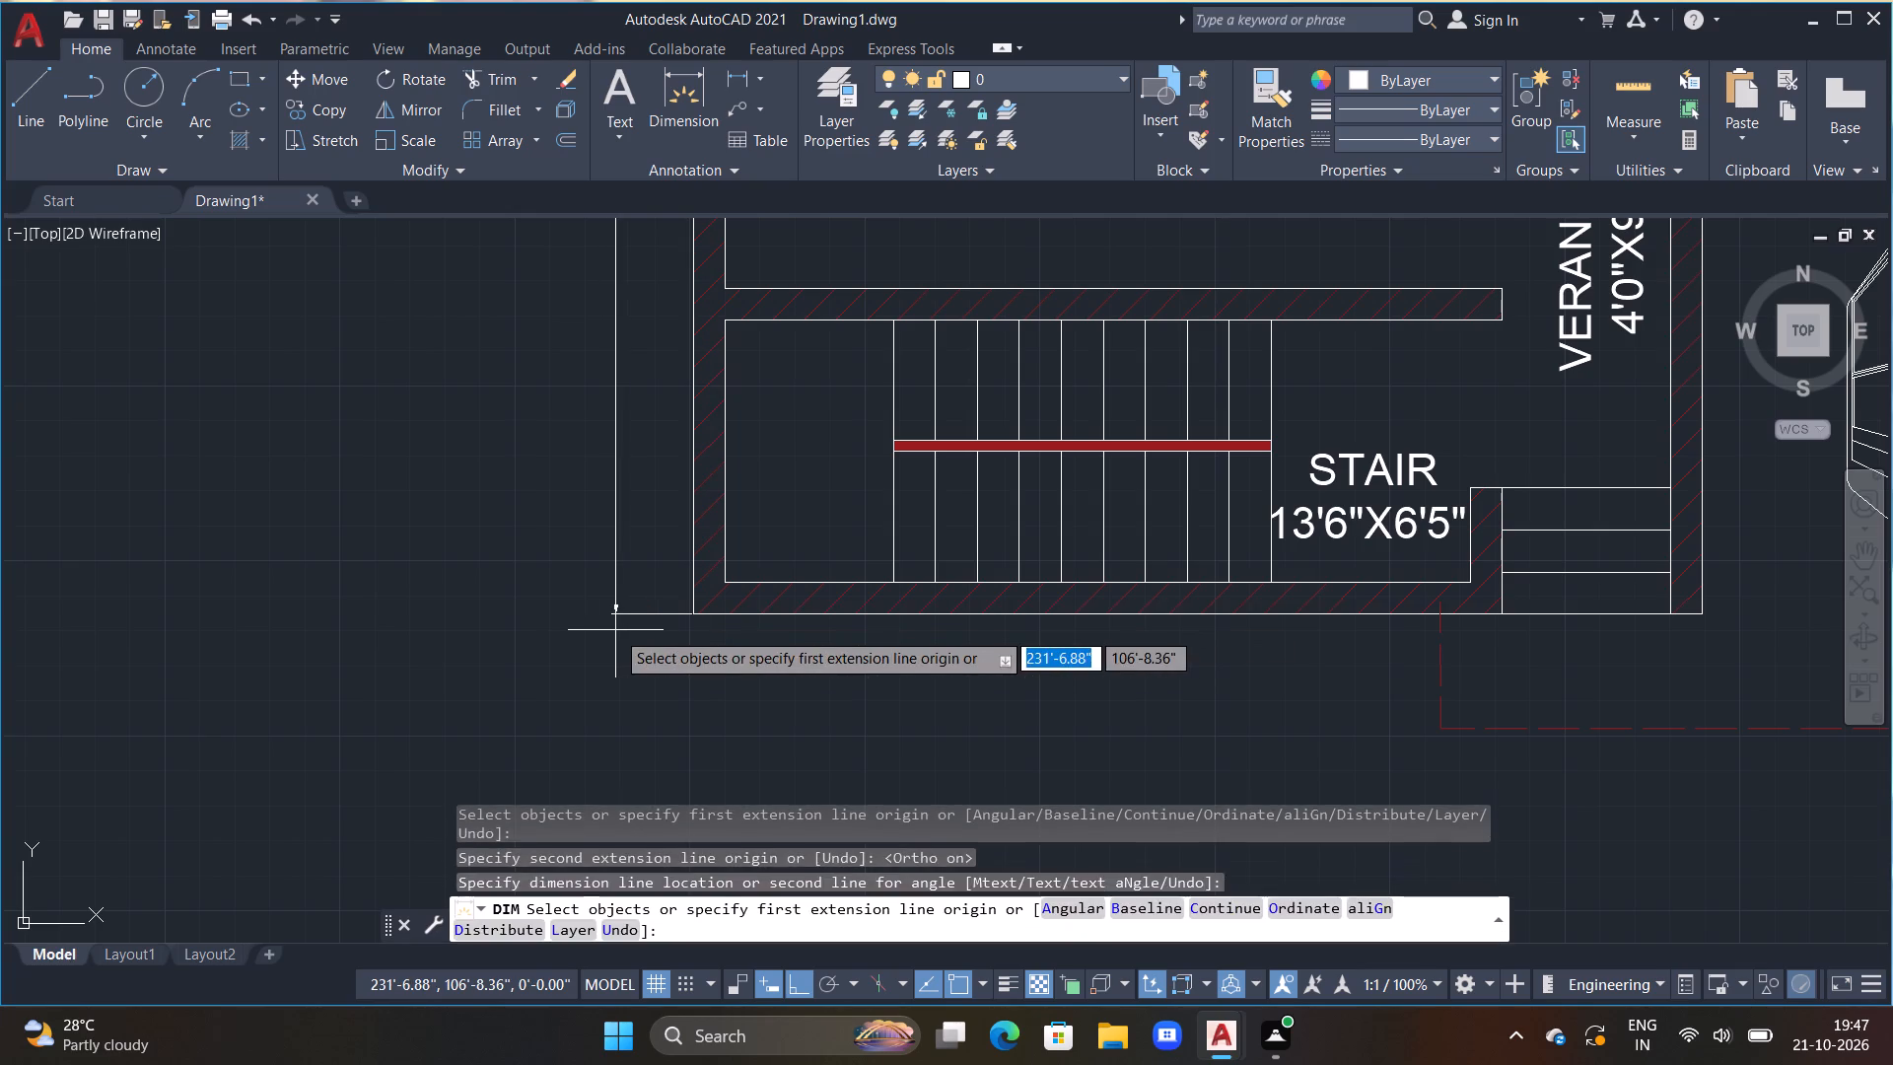
key("Escape")
Examine the text size of the overall length dimension along the west wall.
scroll(590, 499, "down", 2)
scroll(590, 465, "up", 1)
middle_click_drag(624, 509, 774, 860)
middle_click_drag(705, 476, 736, 816)
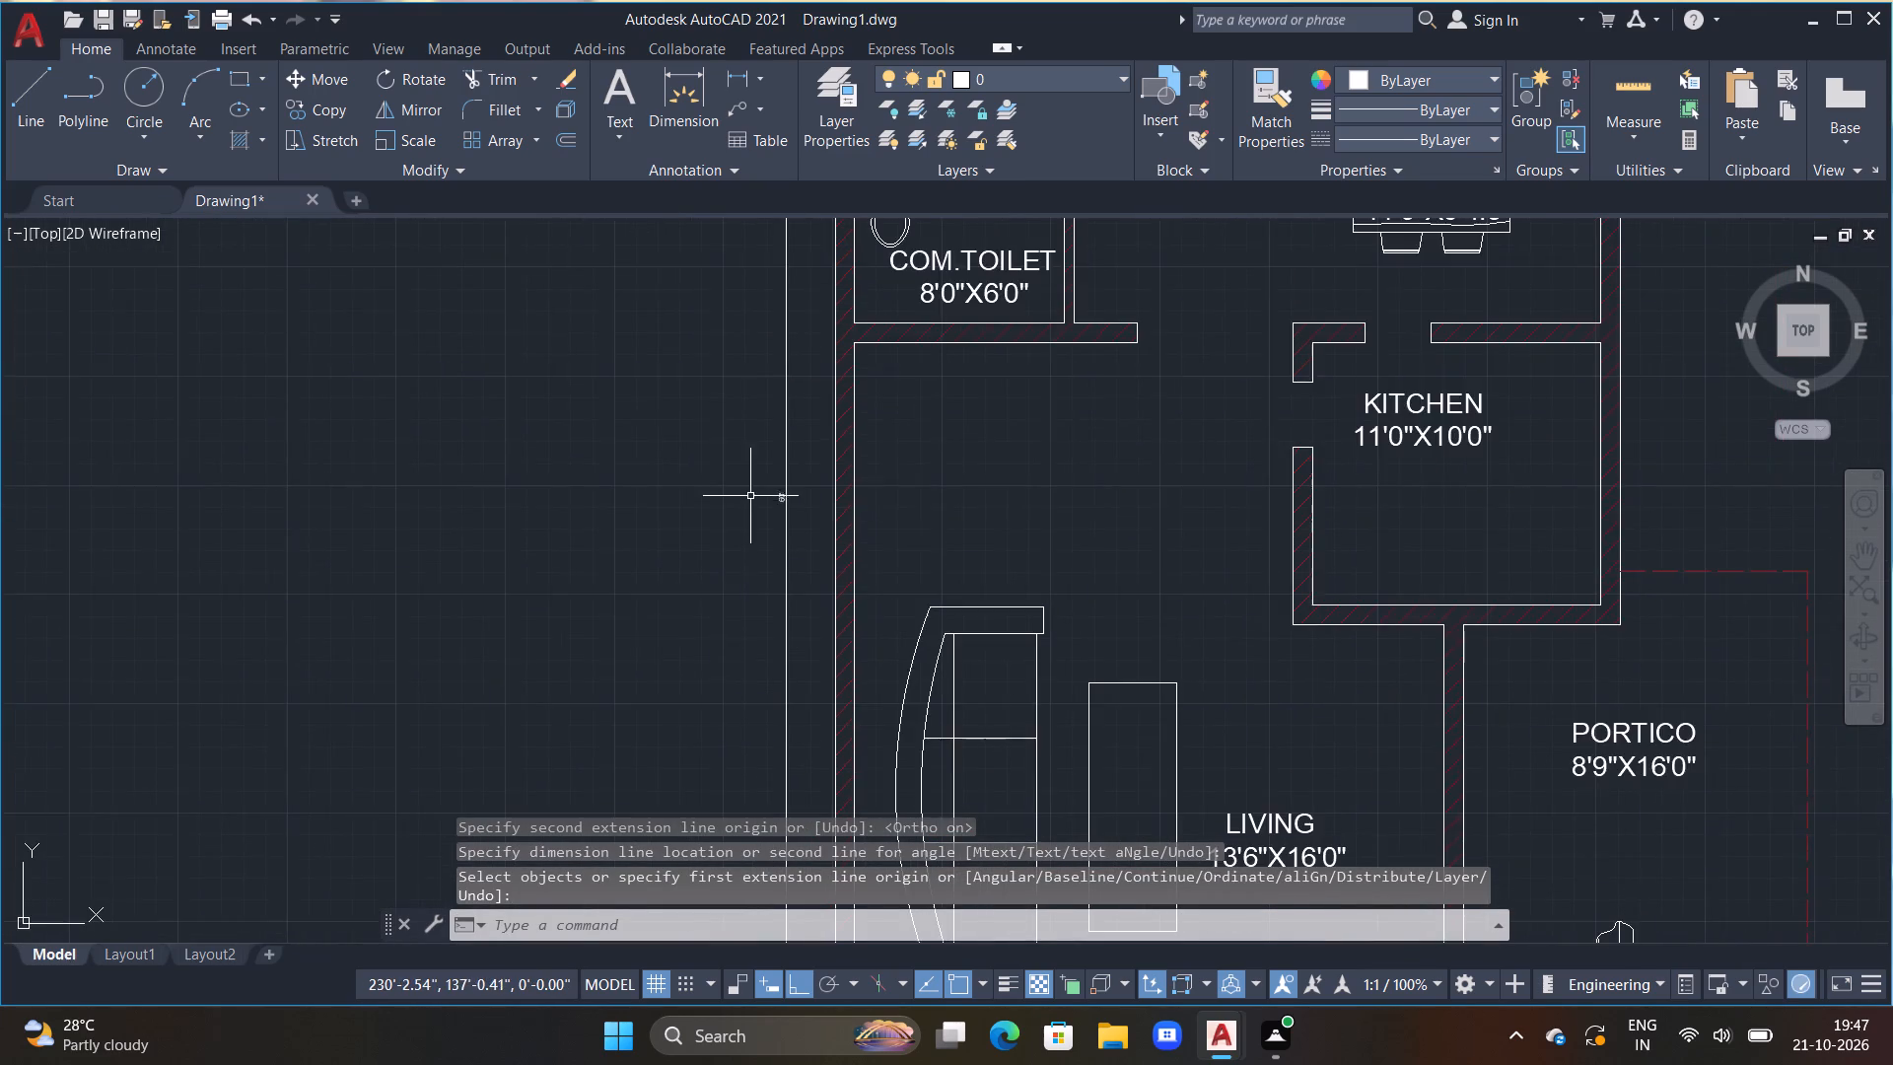
scroll(750, 491, "up", 2)
scroll(821, 549, "up", 4)
scroll(826, 523, "down", 3)
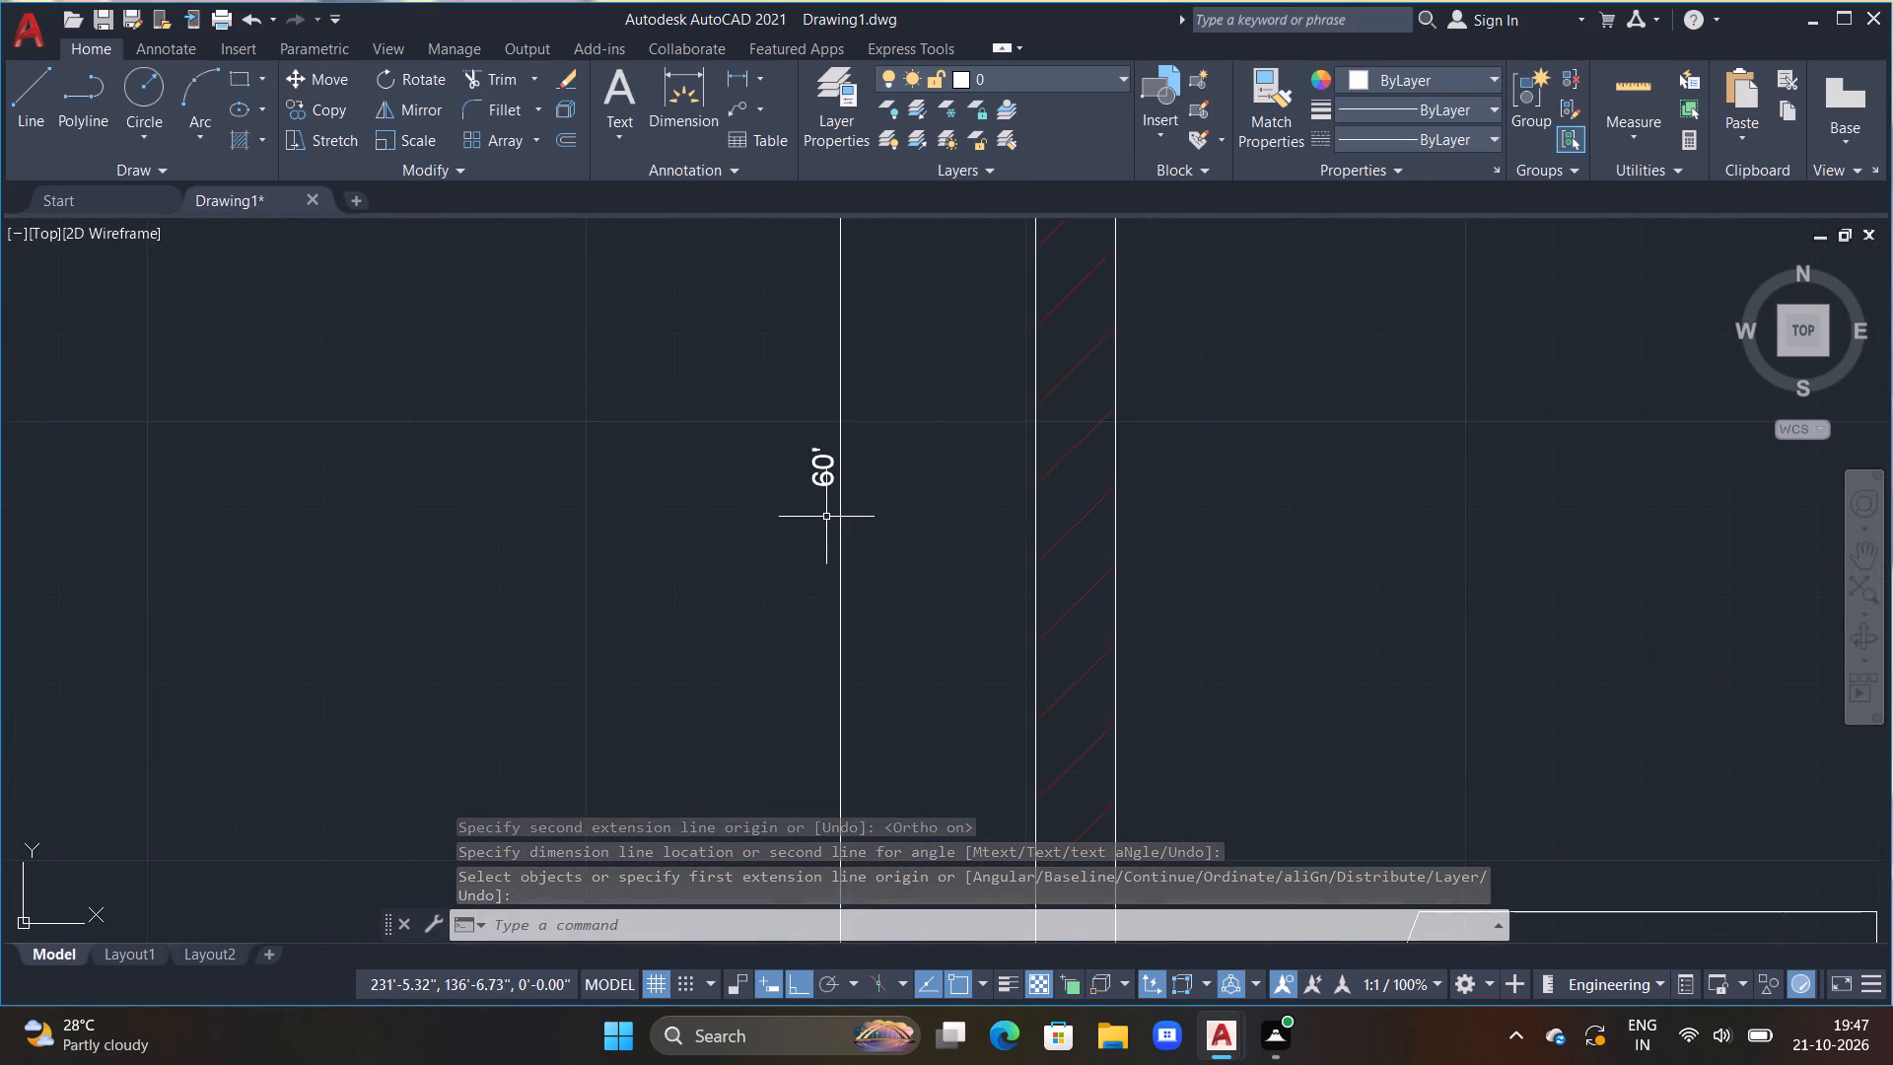
scroll(827, 508, "down", 7)
scroll(836, 488, "up", 2)
middle_click_drag(836, 488, 749, 621)
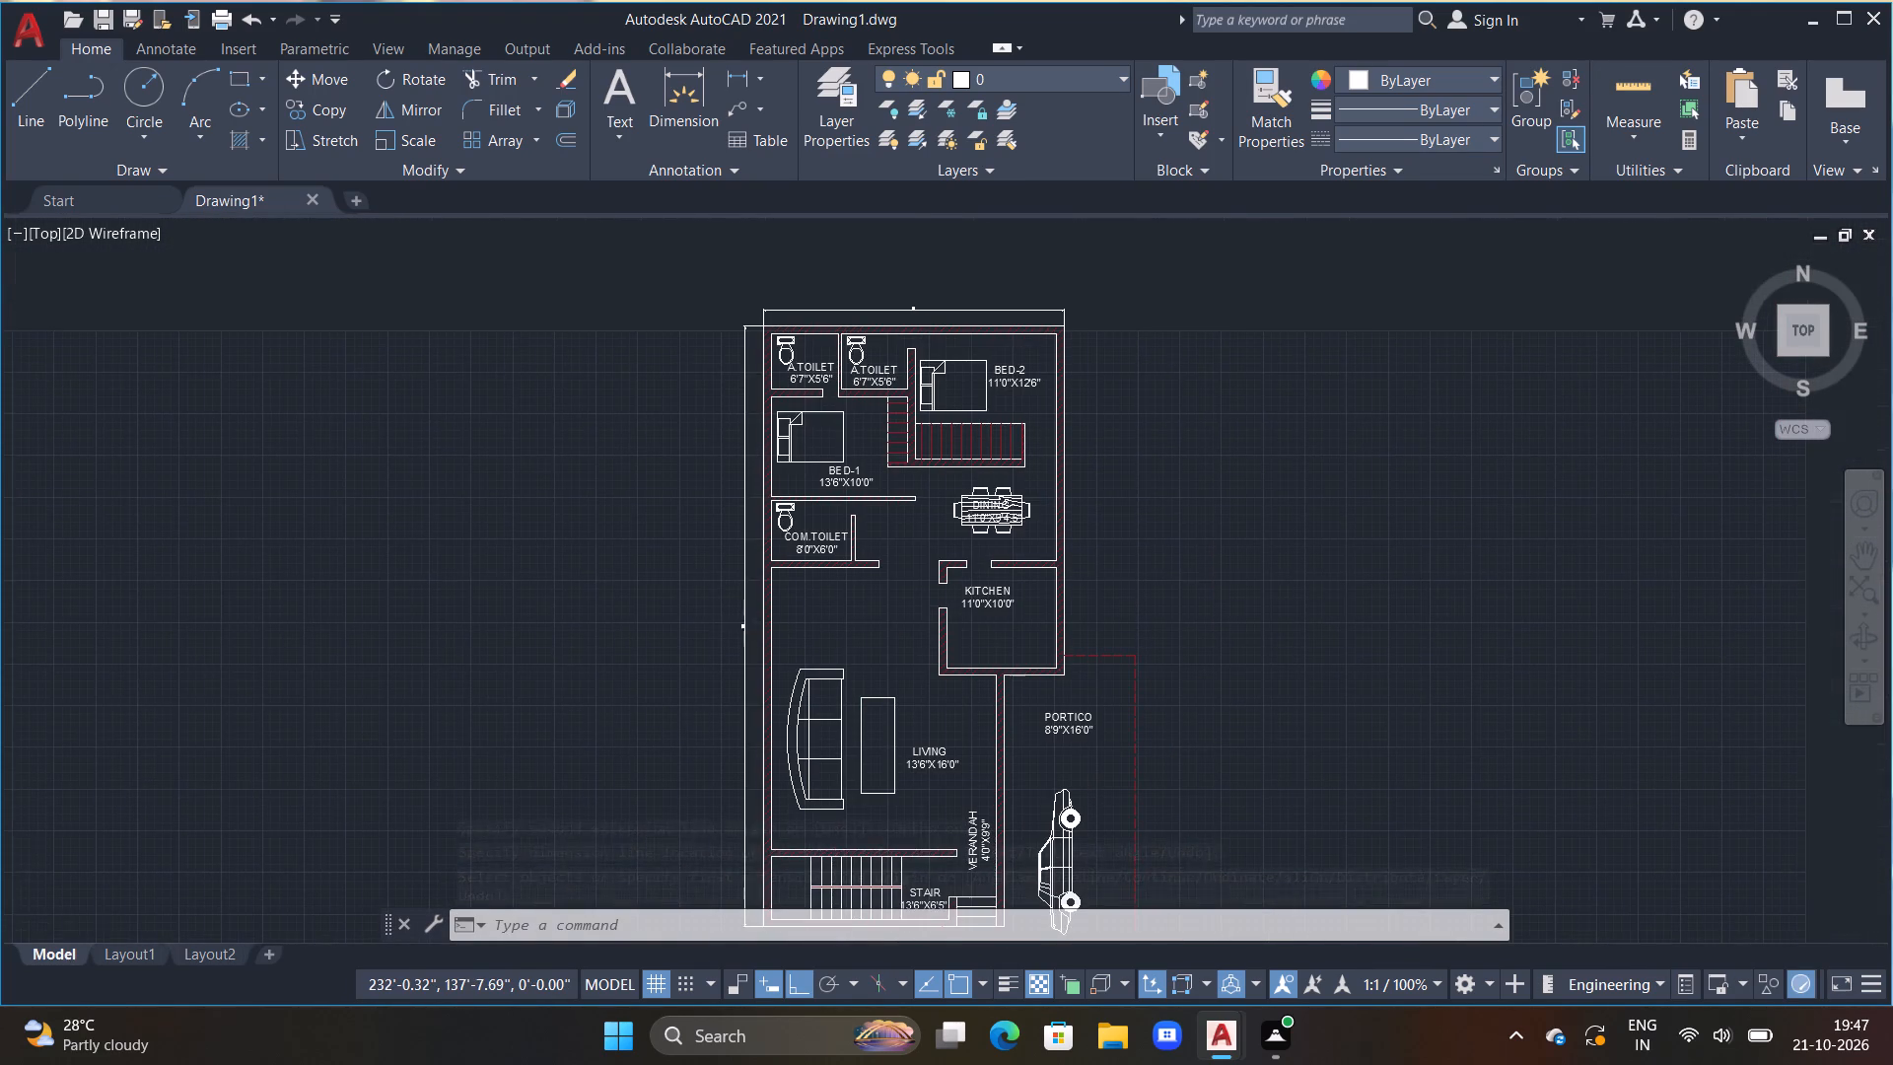
Set the text height of both the overall width and overall length dimensions to 9".
left_click(737, 625)
left_click(742, 625)
left_click(744, 615)
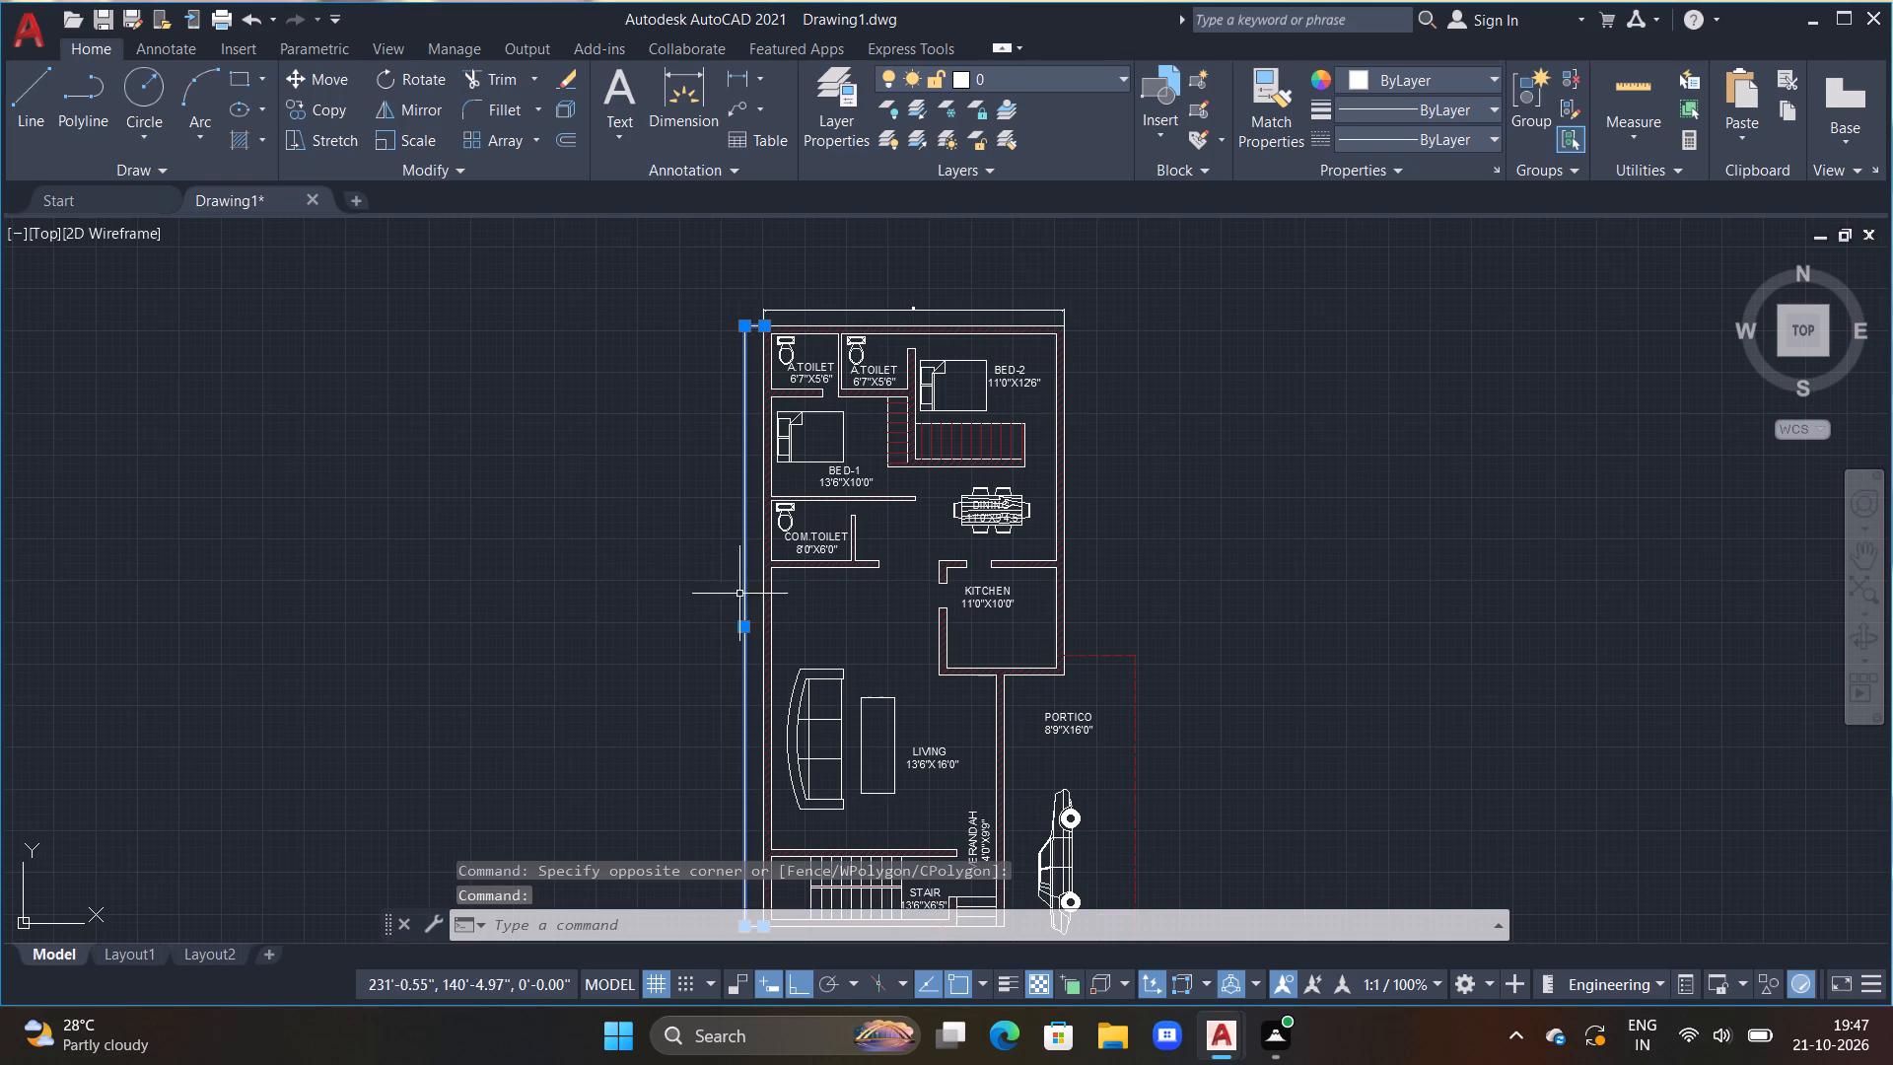
left_click(911, 311)
right_click(912, 312)
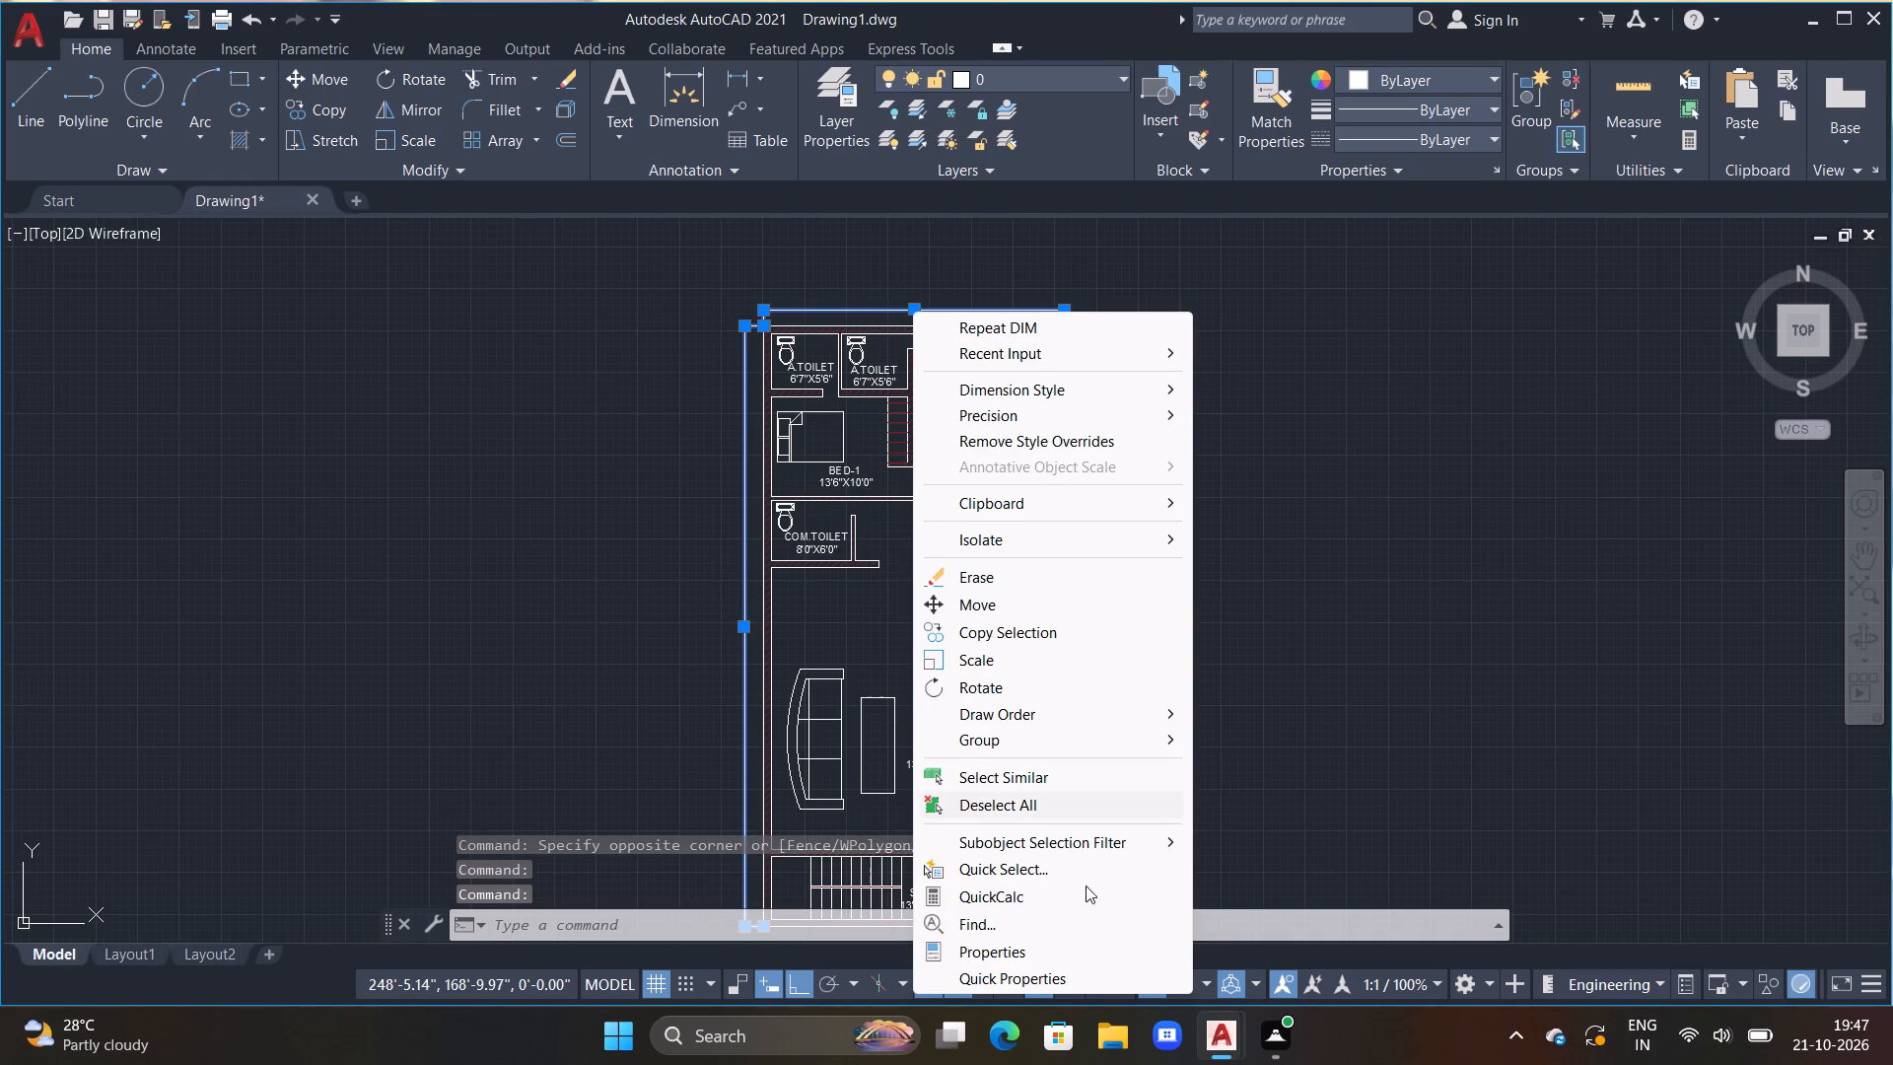
left_click(1002, 948)
scroll(179, 498, "down", 2)
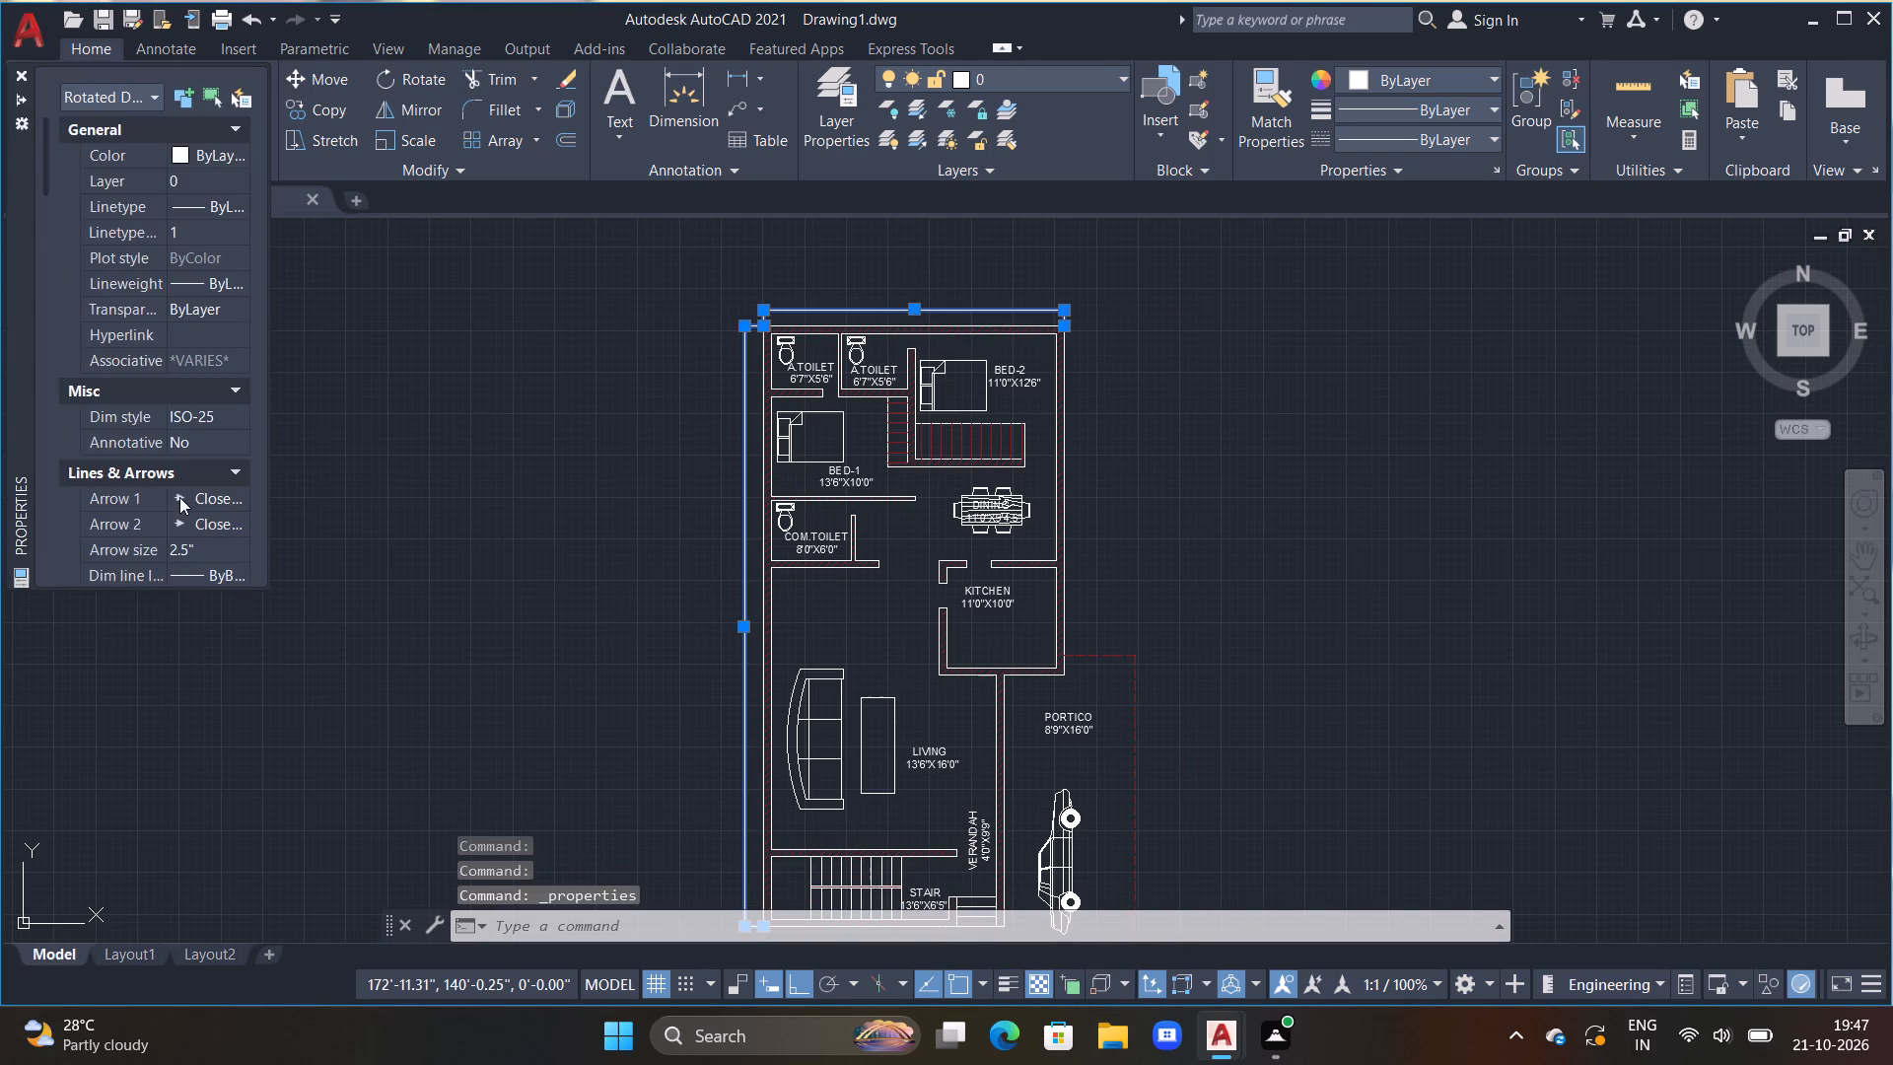
scroll(179, 497, "down", 3)
left_click(228, 518)
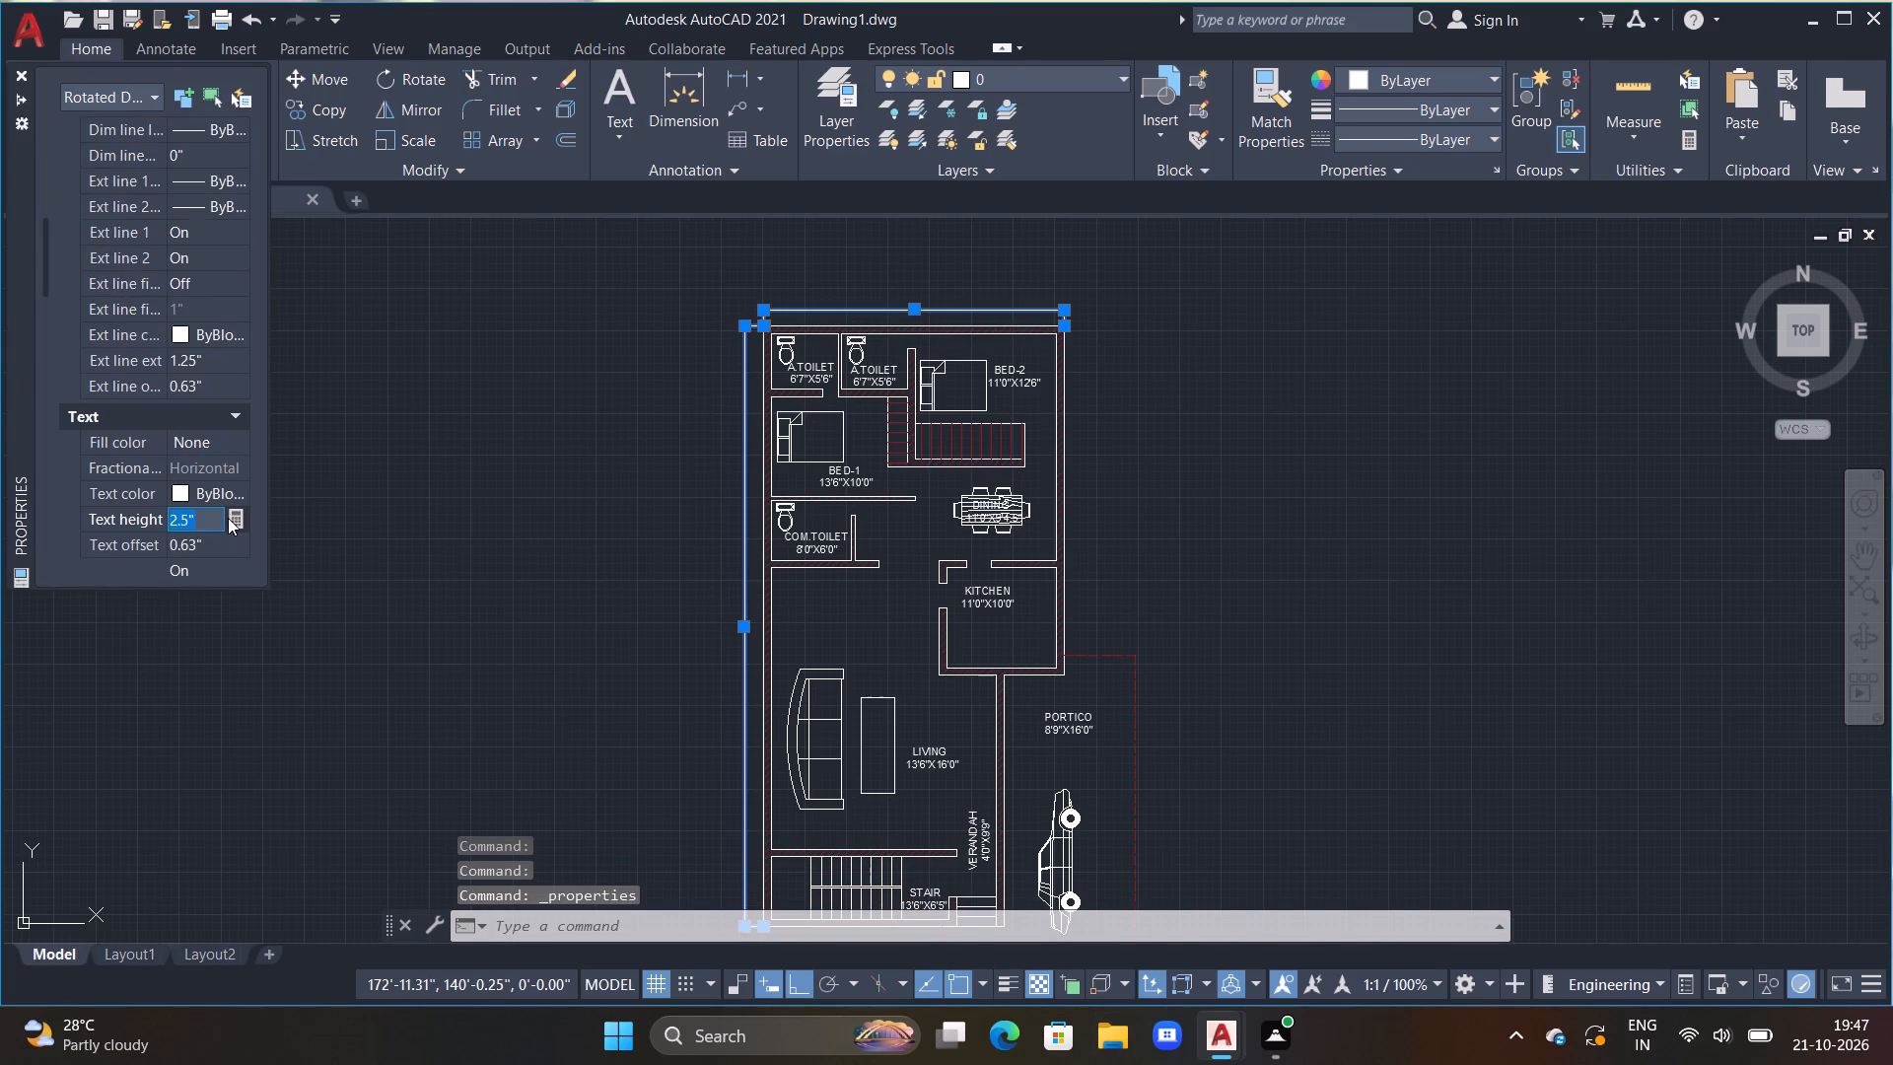
key("BackSpace")
type("9\"")
key("Return")
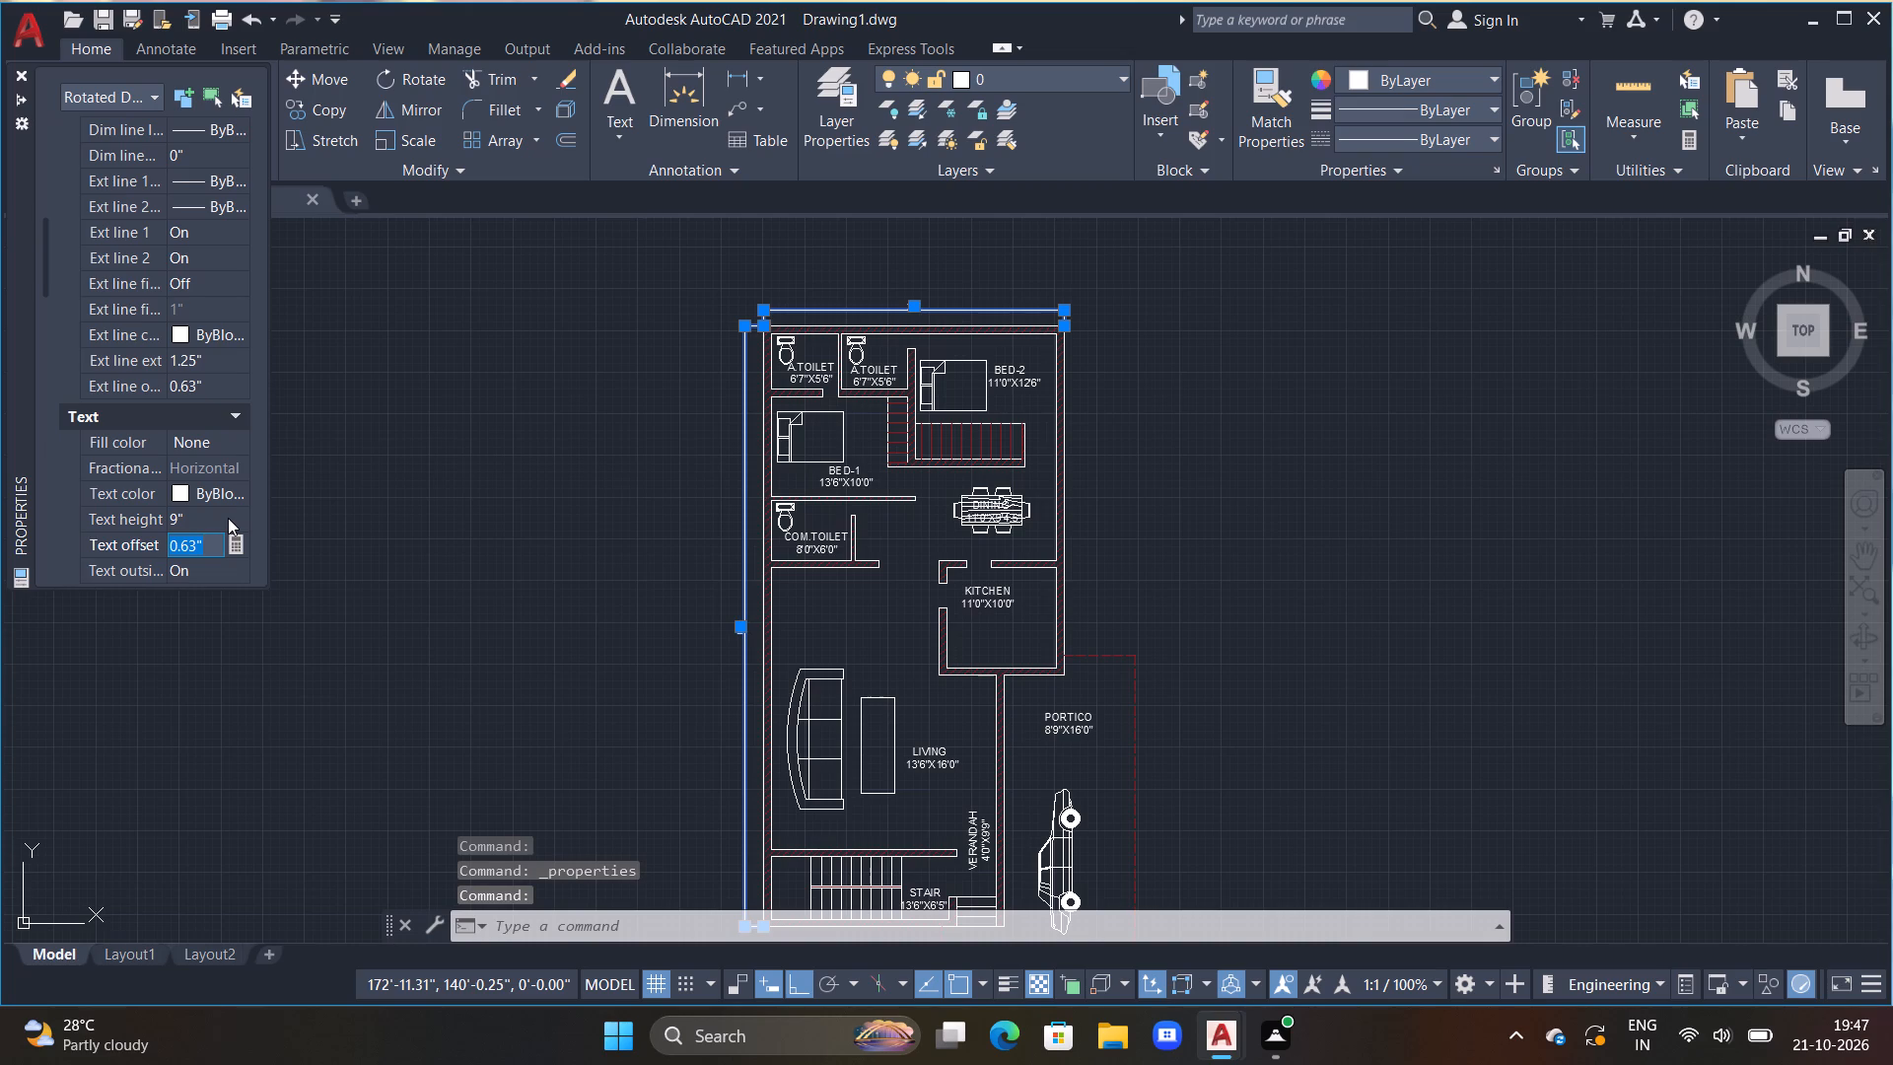
Close the object properties and deselect the two overall dimensions.
double_click(22, 67)
key("Escape")
key("Escape")
key("Escape")
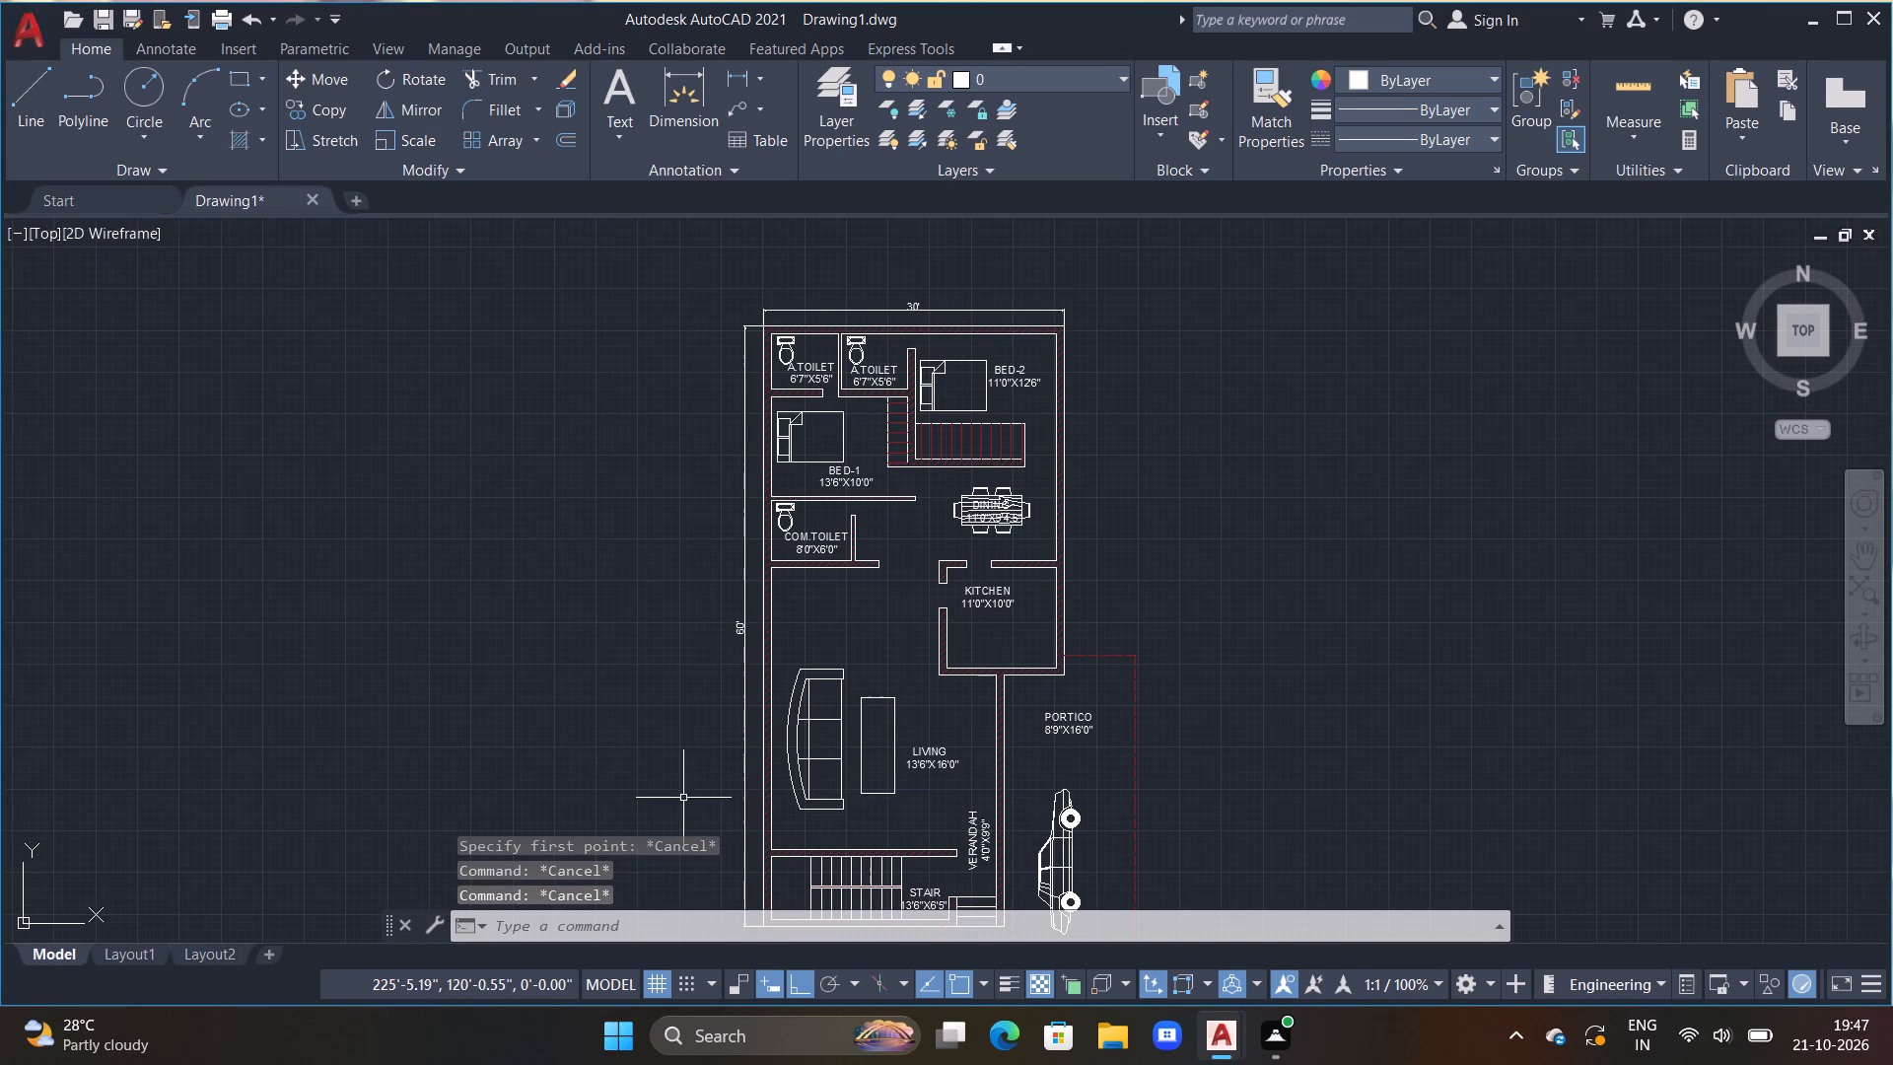
Add the multiline text label "D1" in BED-1, just south of the western A.TOILET's door opening.
scroll(963, 611, "up", 2)
scroll(1012, 719, "down", 1)
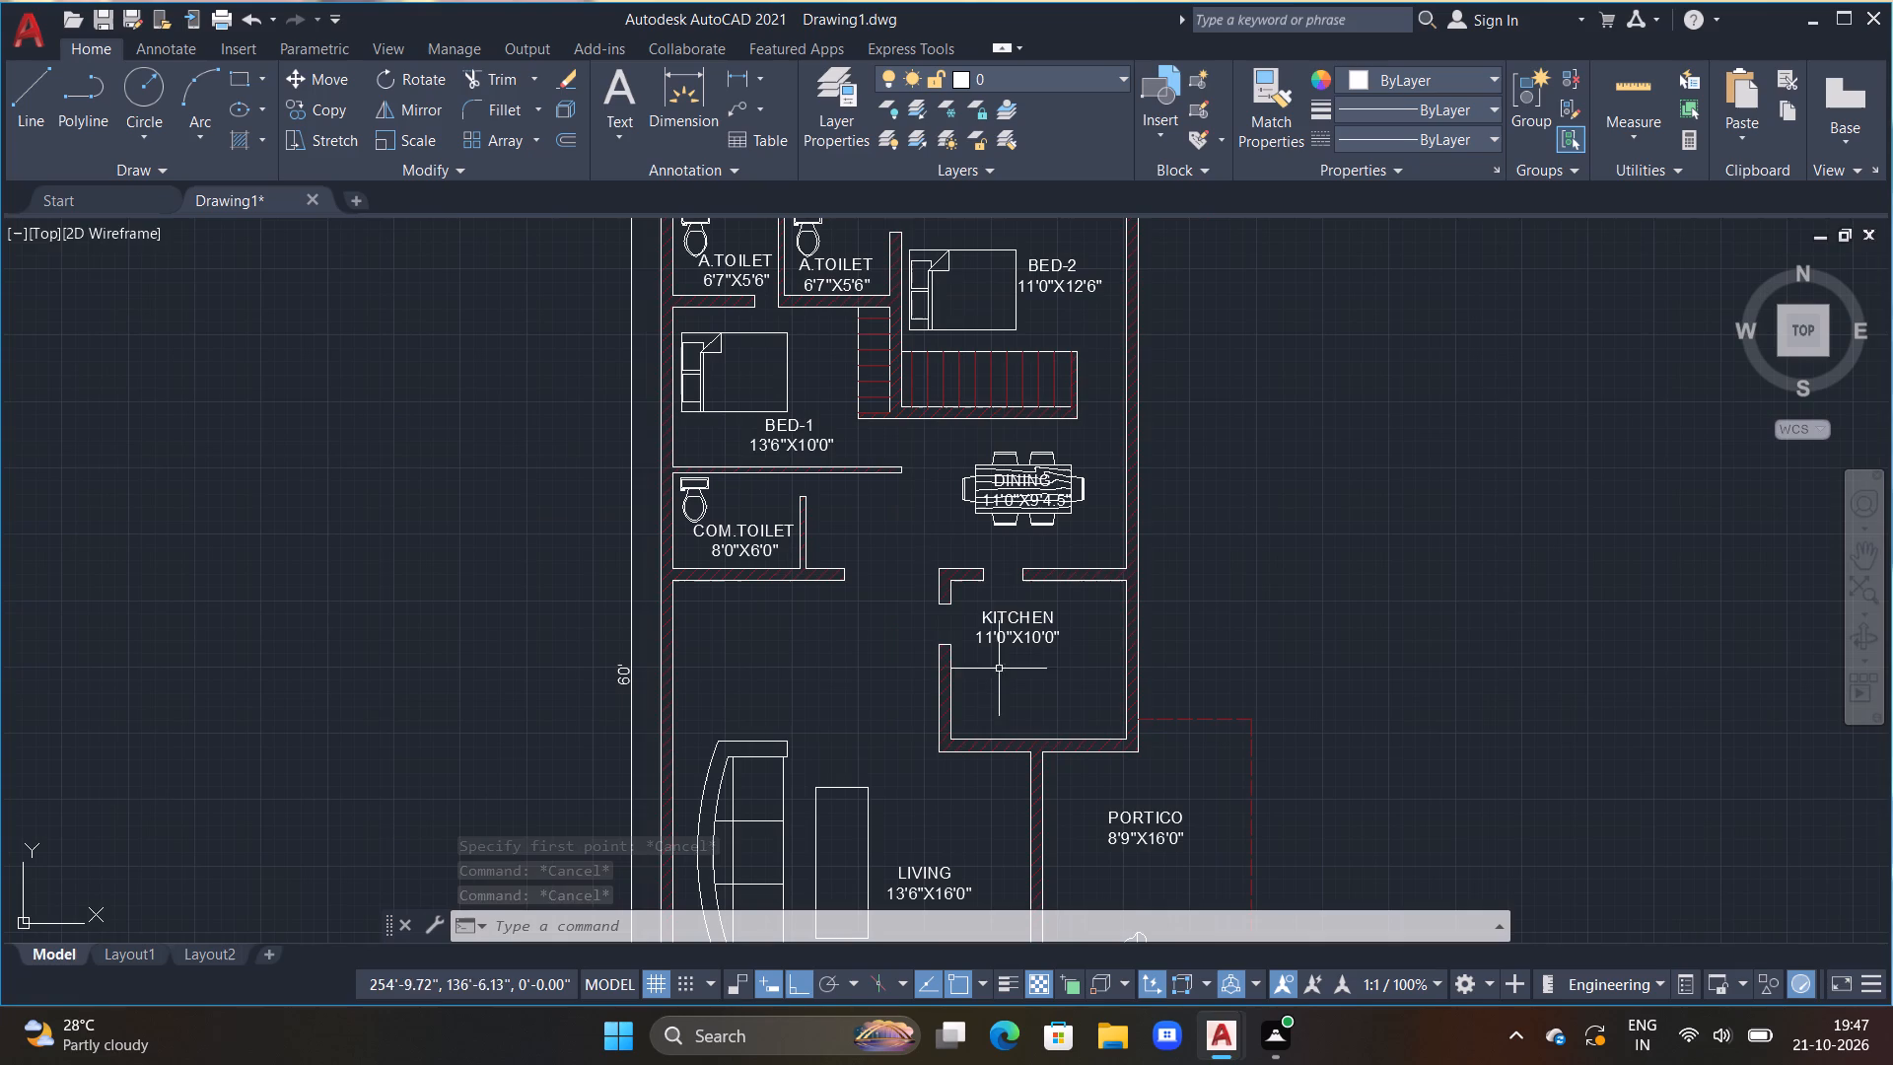
middle_click_drag(893, 505, 862, 650)
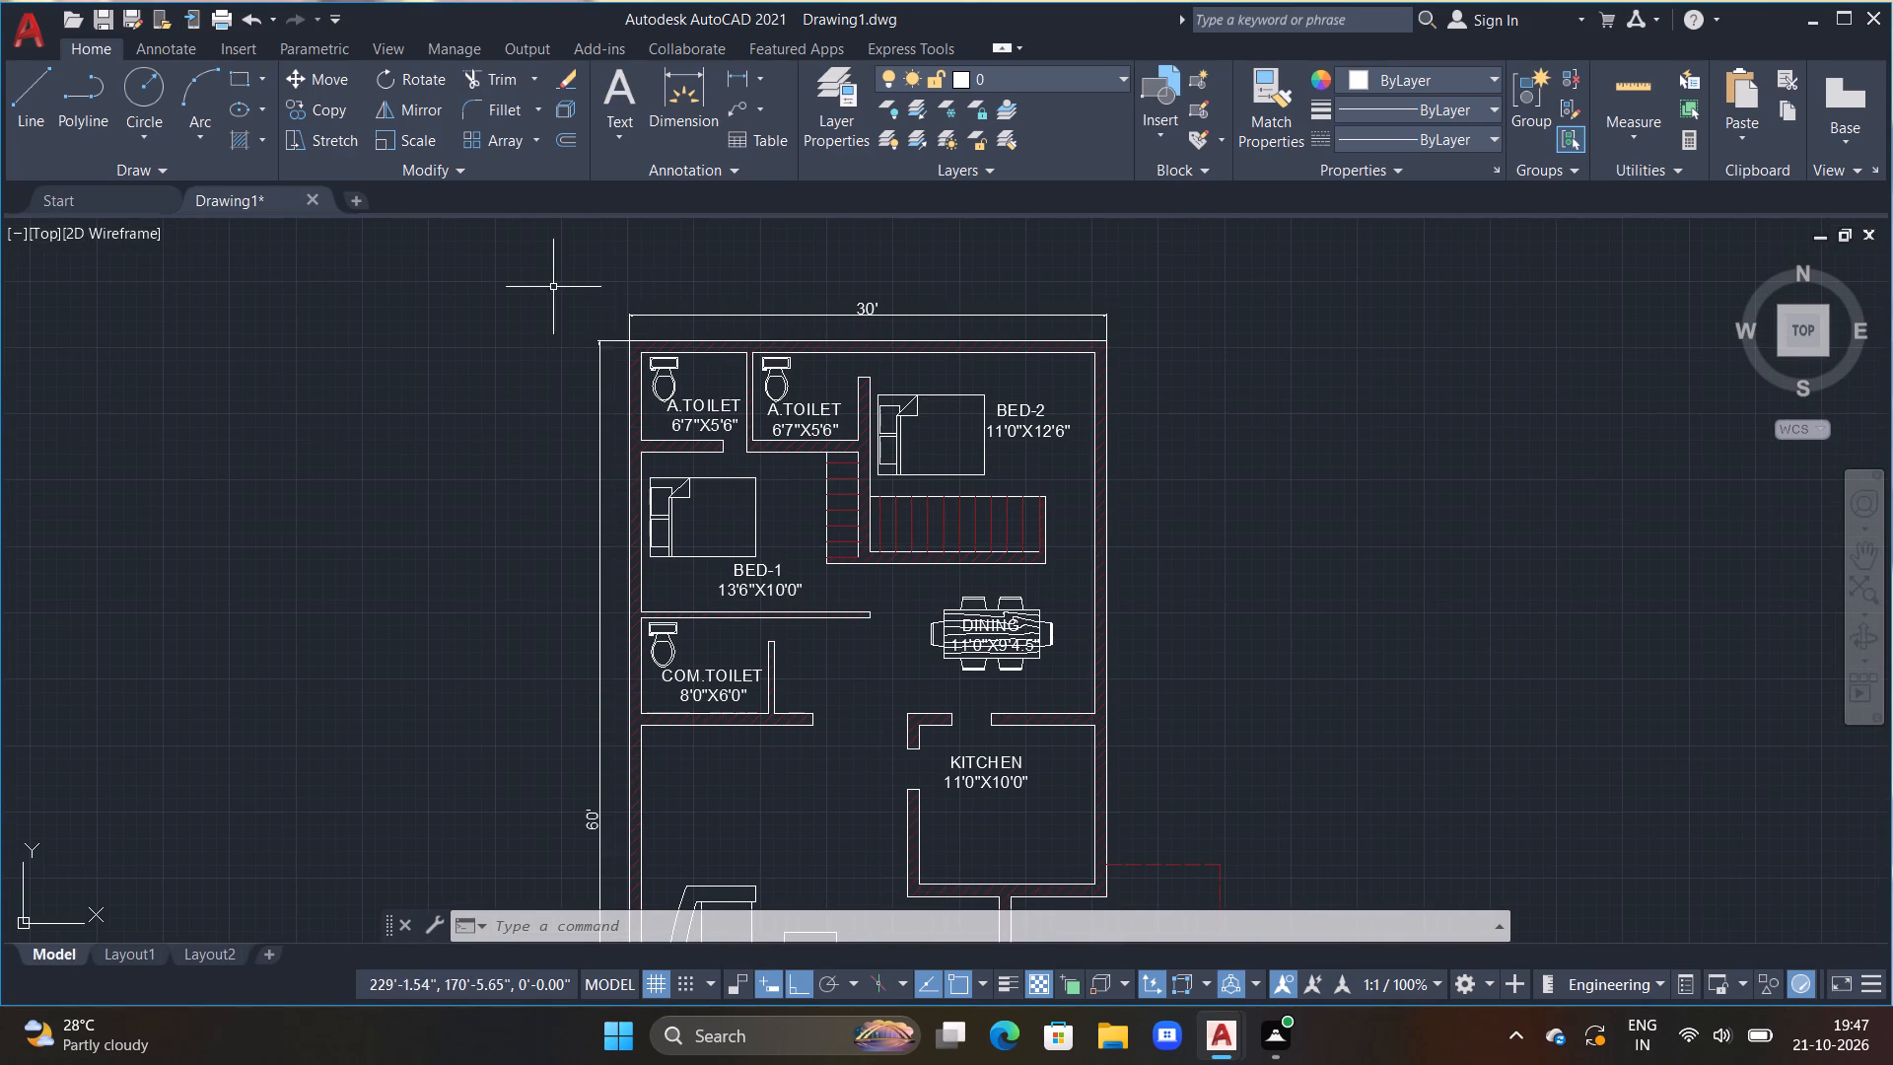
scroll(619, 238, "up", 1)
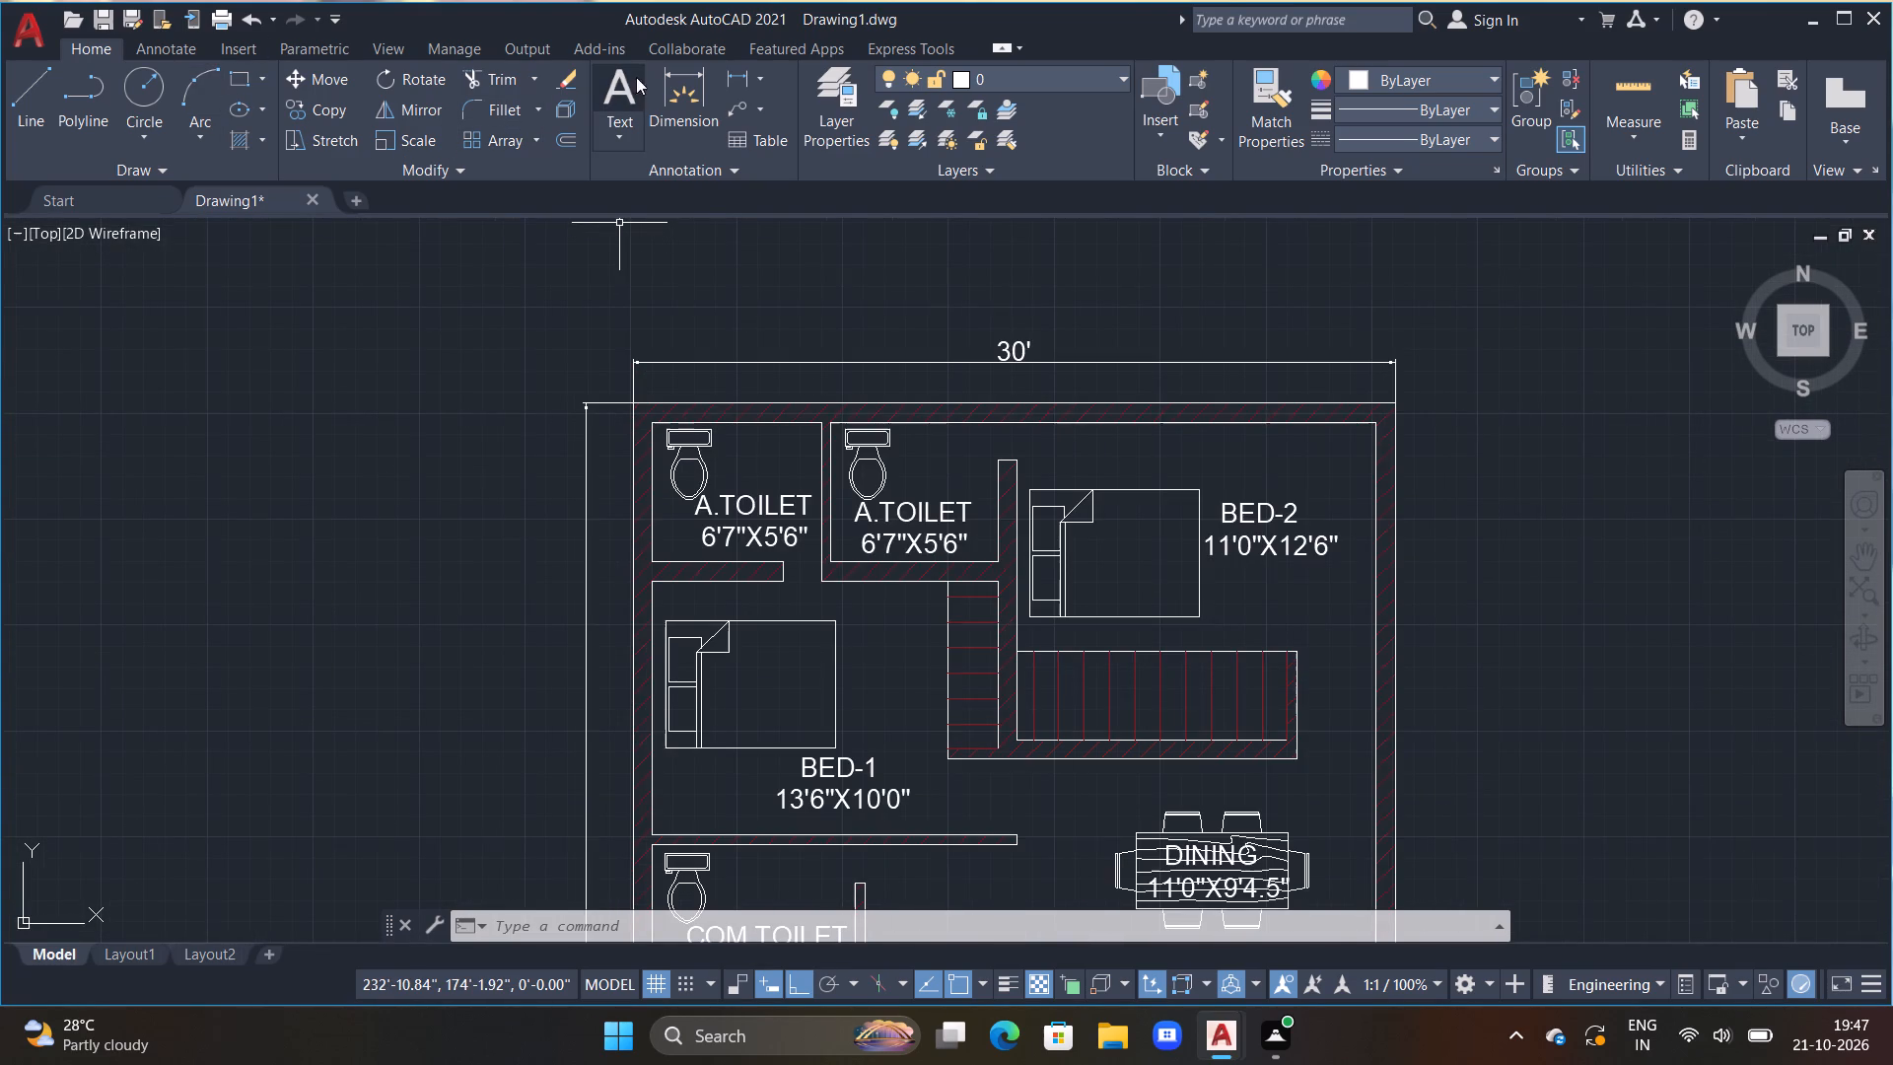
left_click(624, 84)
scroll(961, 760, "up", 2)
middle_click_drag(831, 644, 1188, 822)
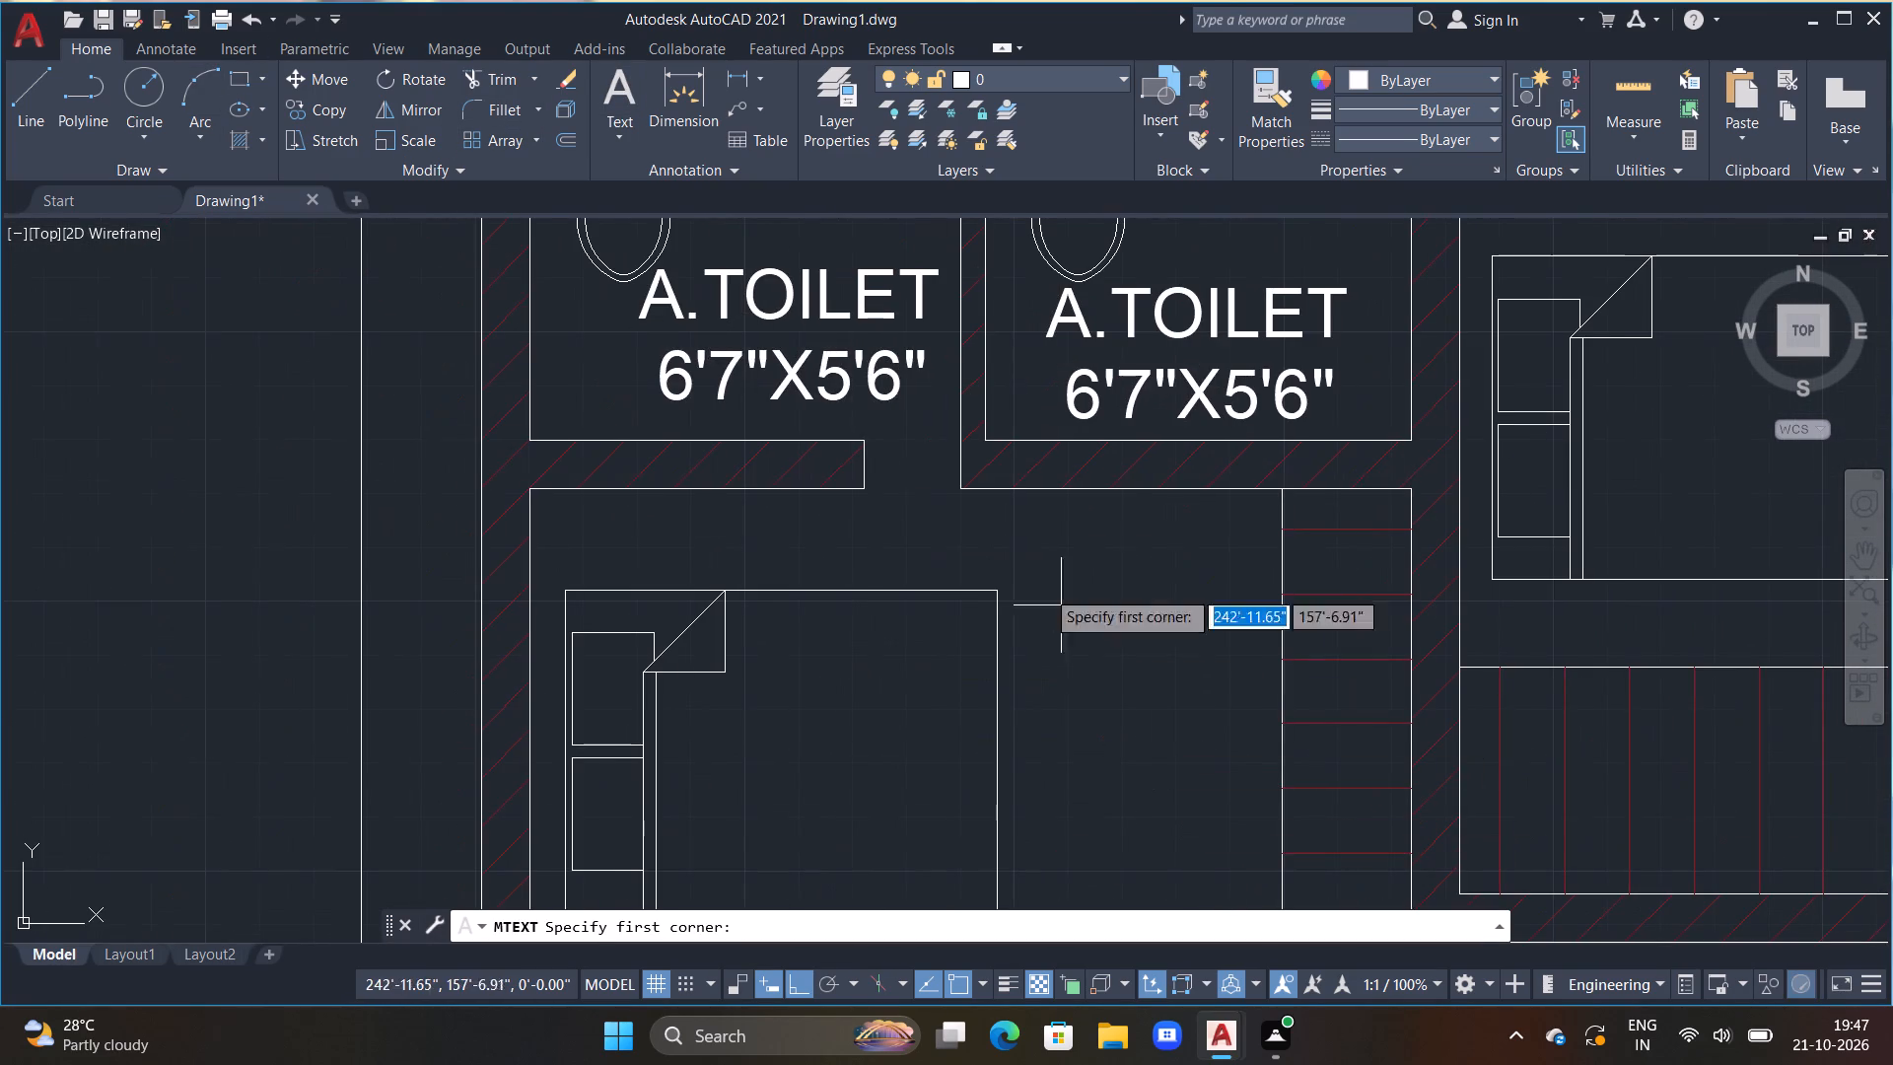
left_click_drag(830, 537, 884, 556)
left_click_drag(895, 557, 938, 555)
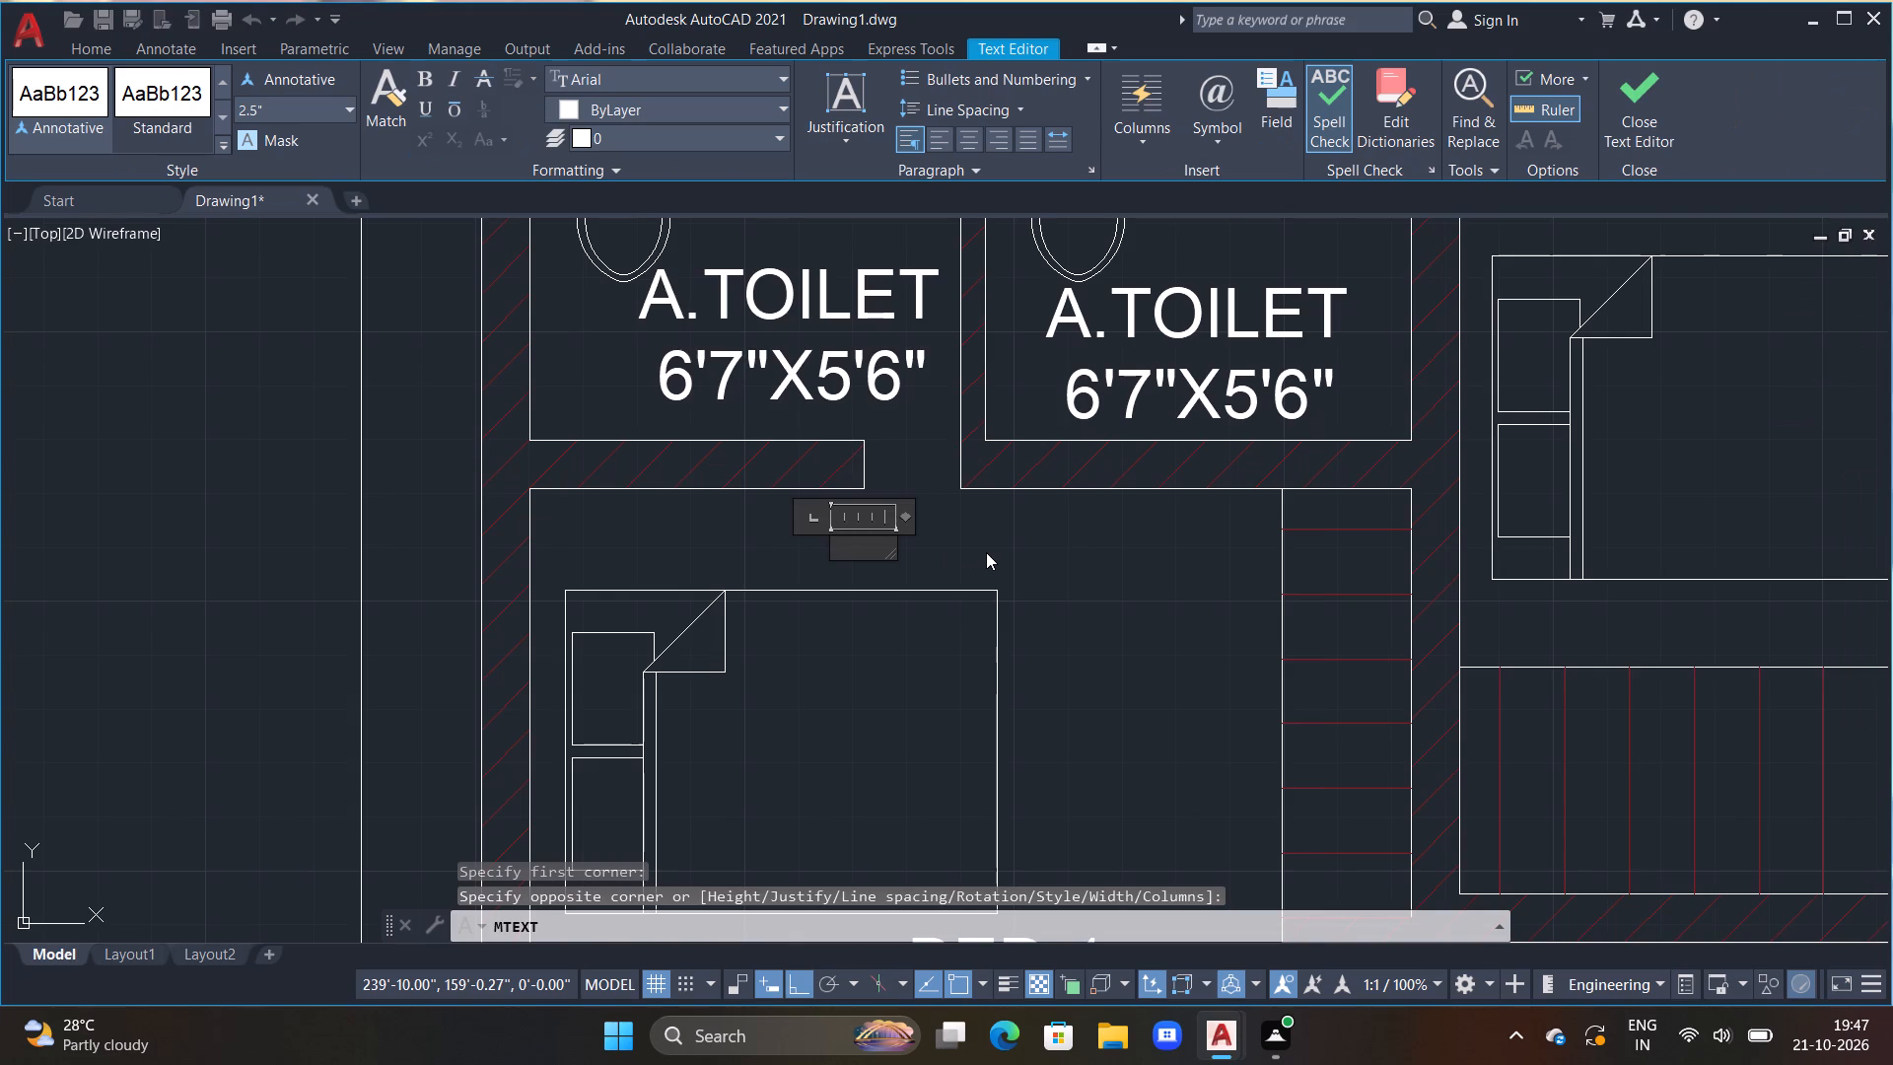
type("D1")
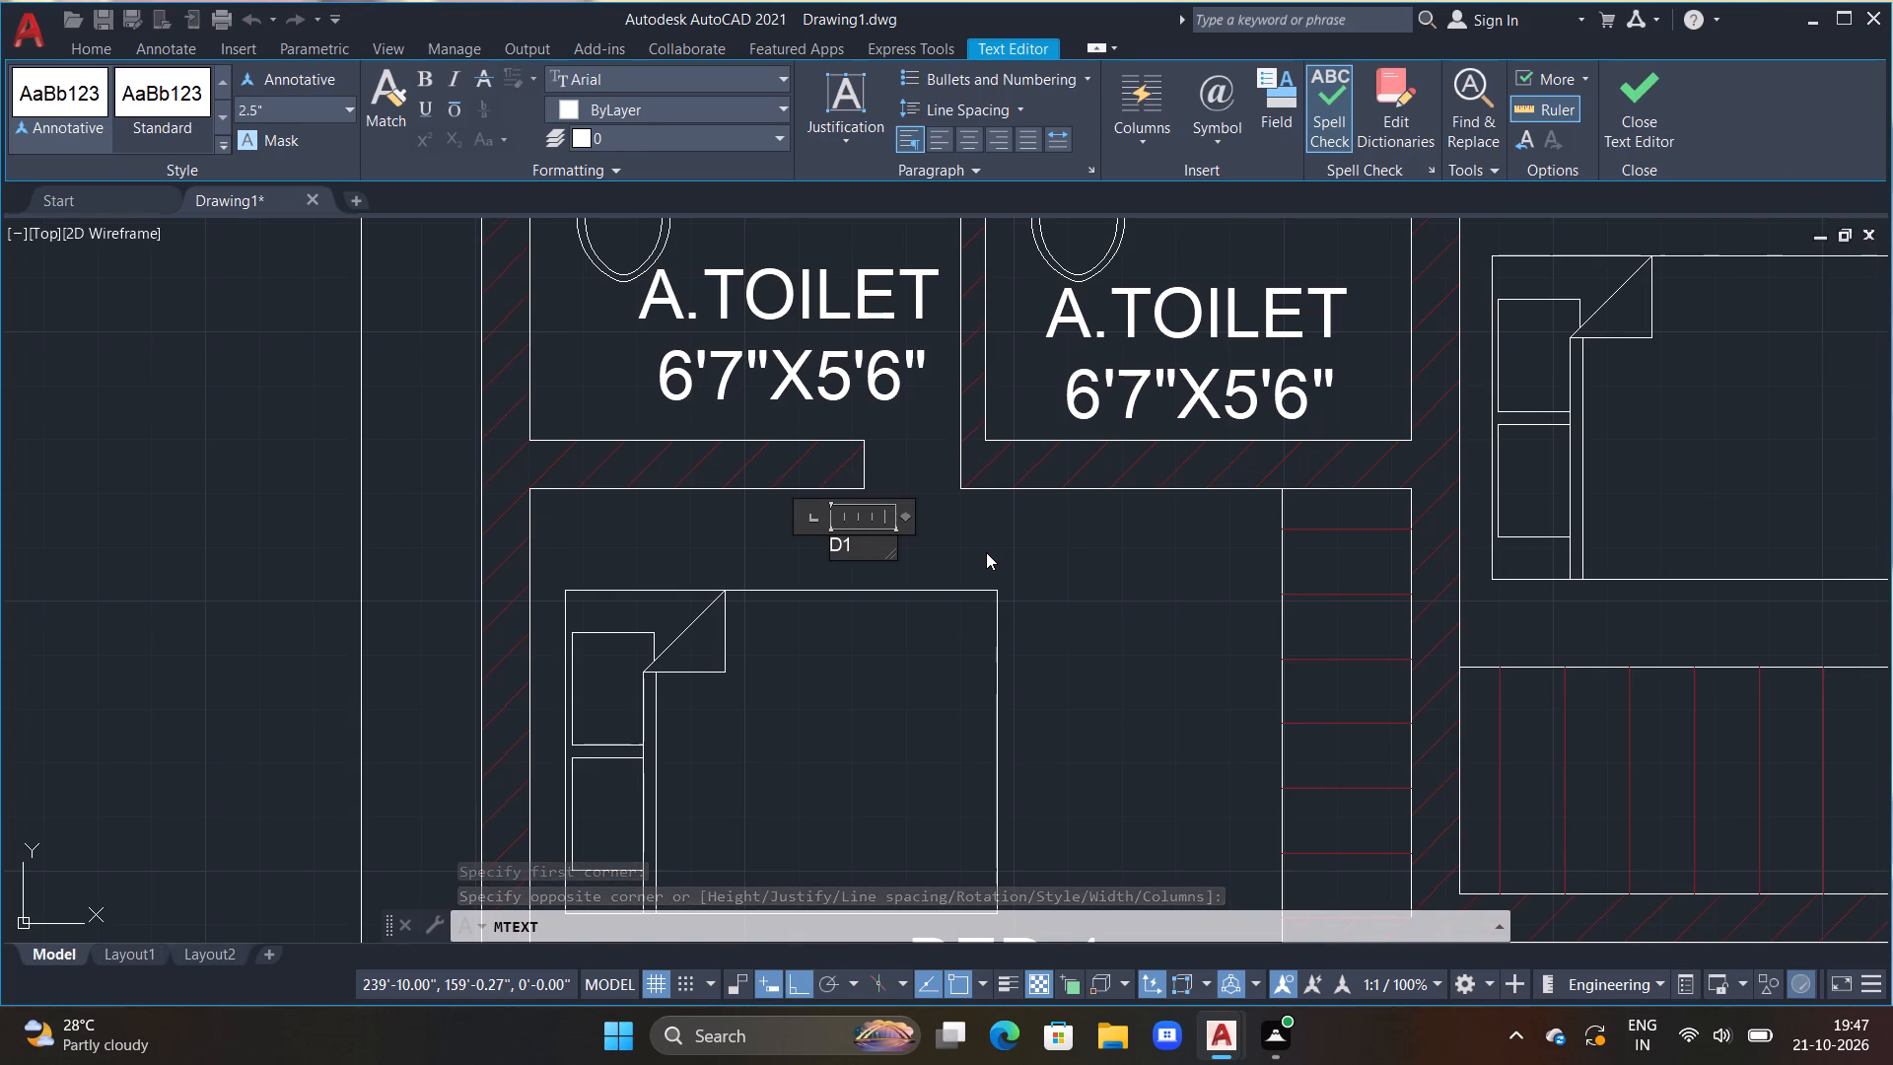
left_click(1067, 593)
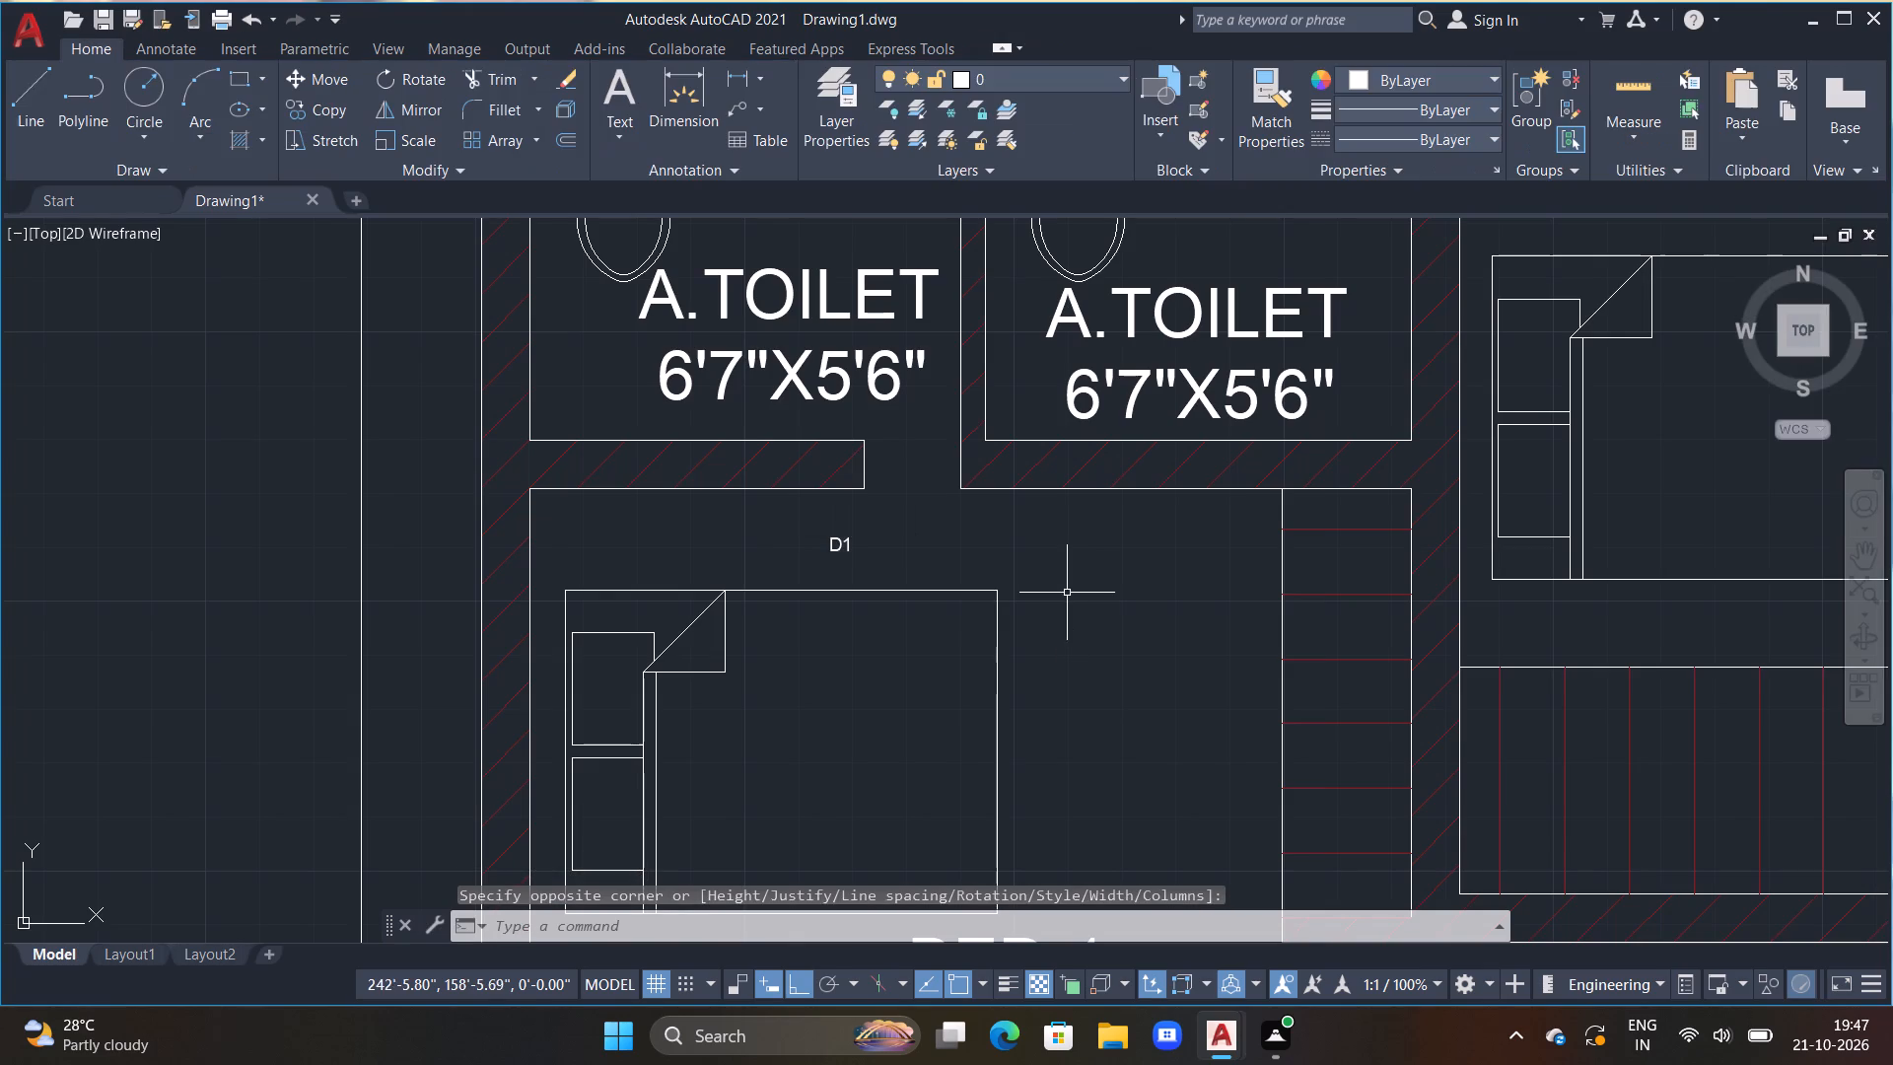
Set the text height of the D1 label to 9".
left_click(840, 550)
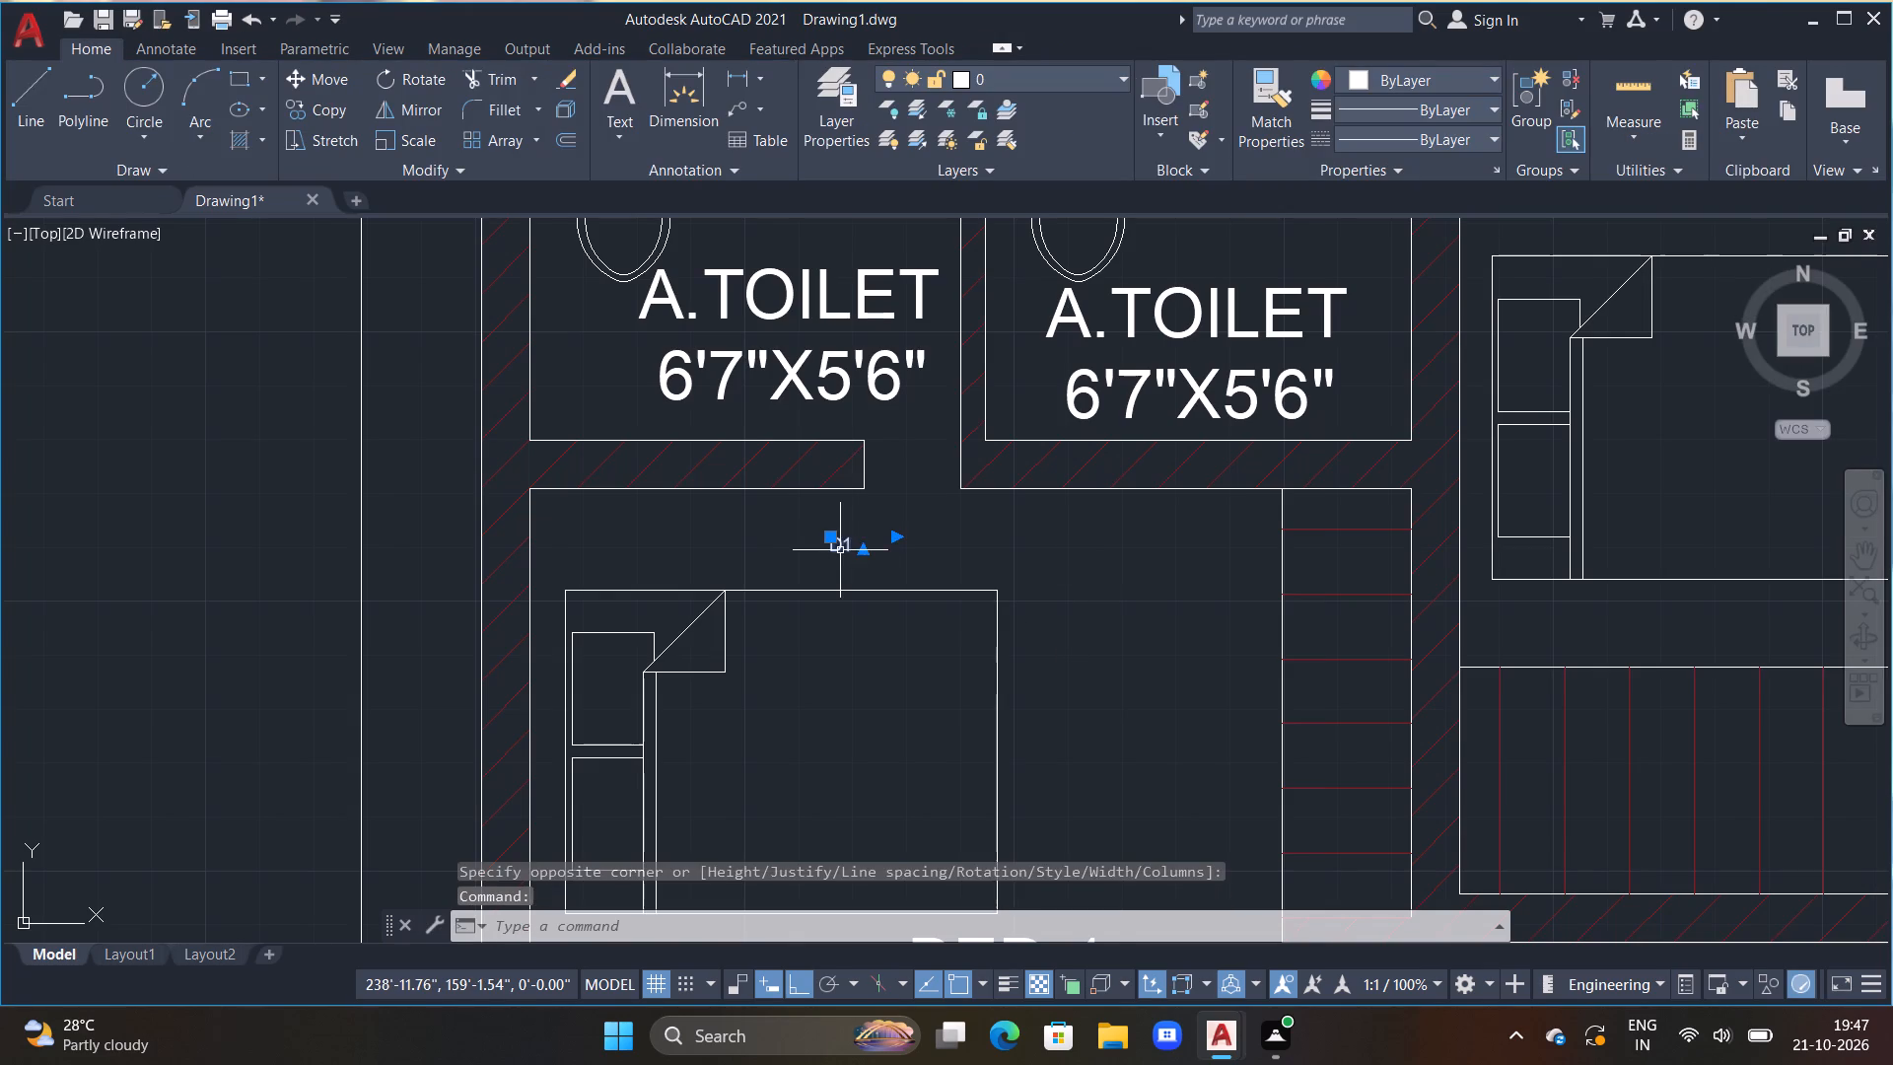
right_click(840, 551)
left_click(949, 964)
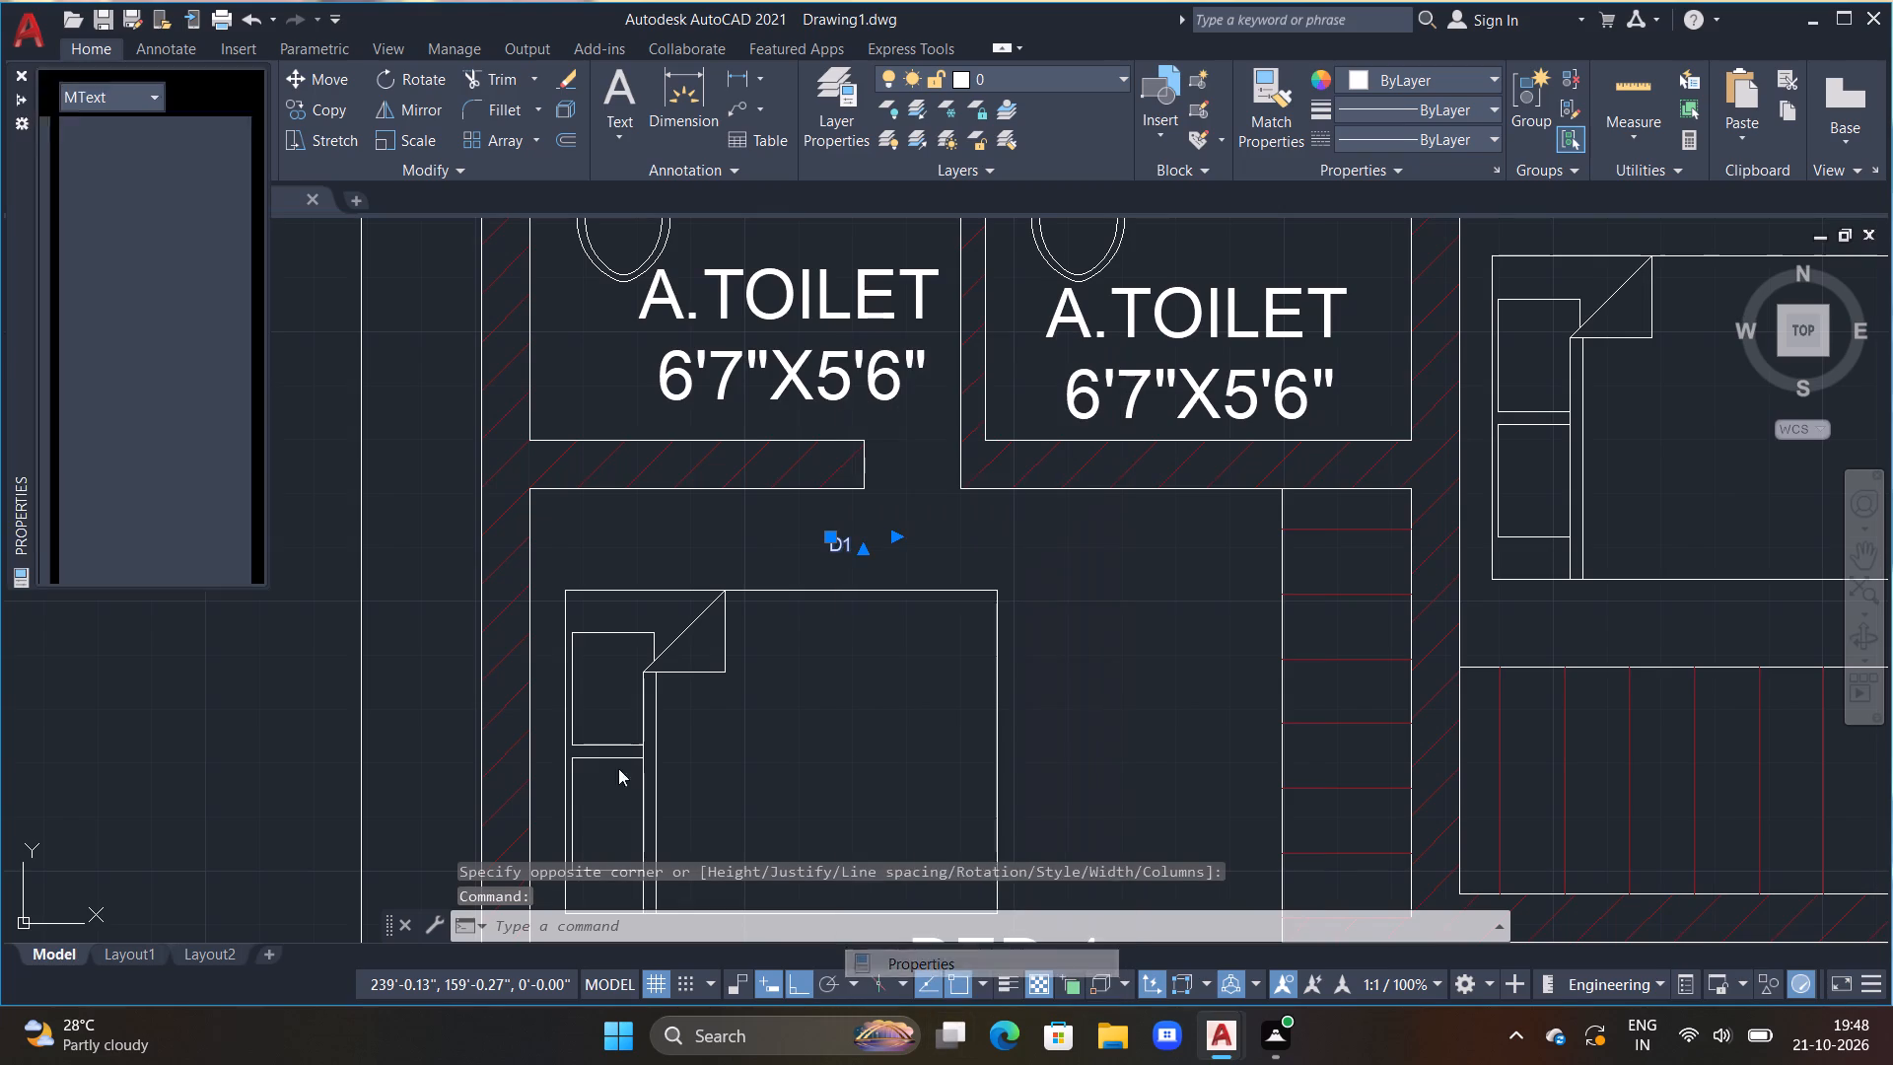
left_click(208, 580)
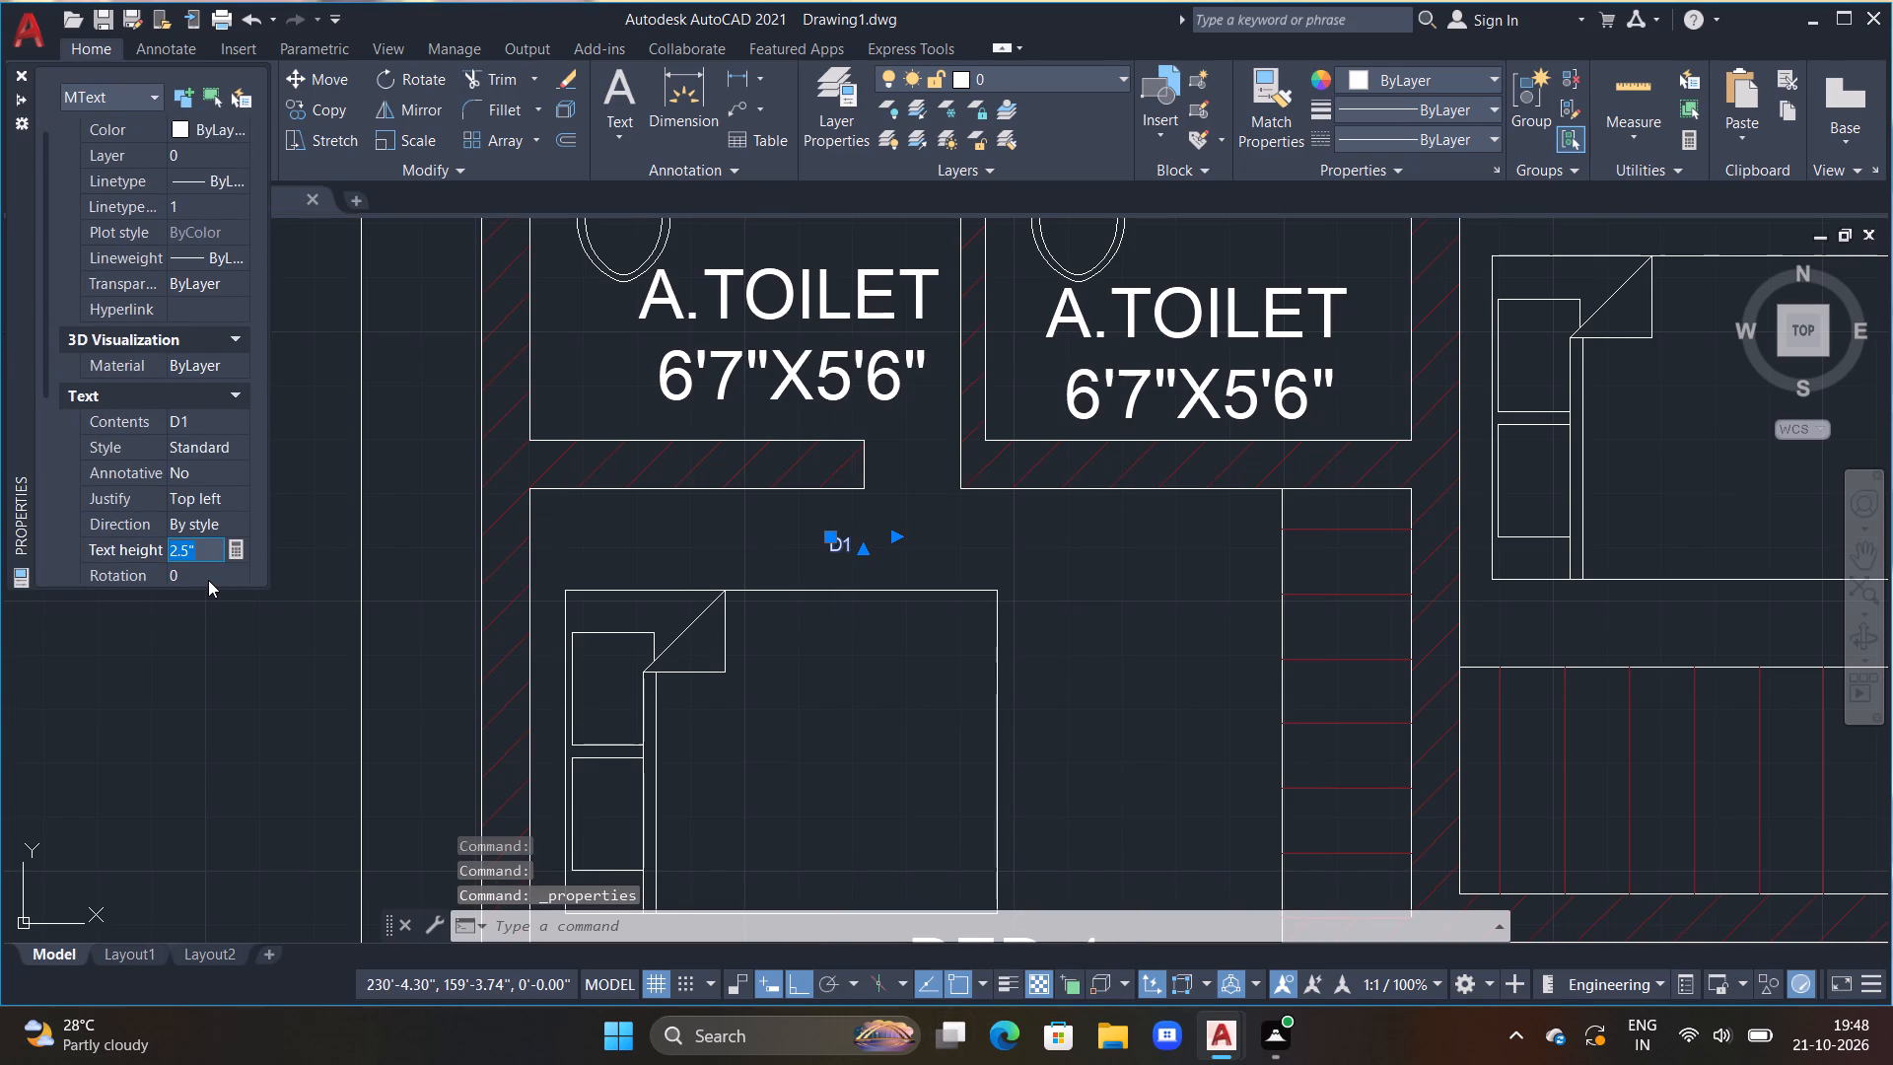
key("BackSpace")
type("9\"")
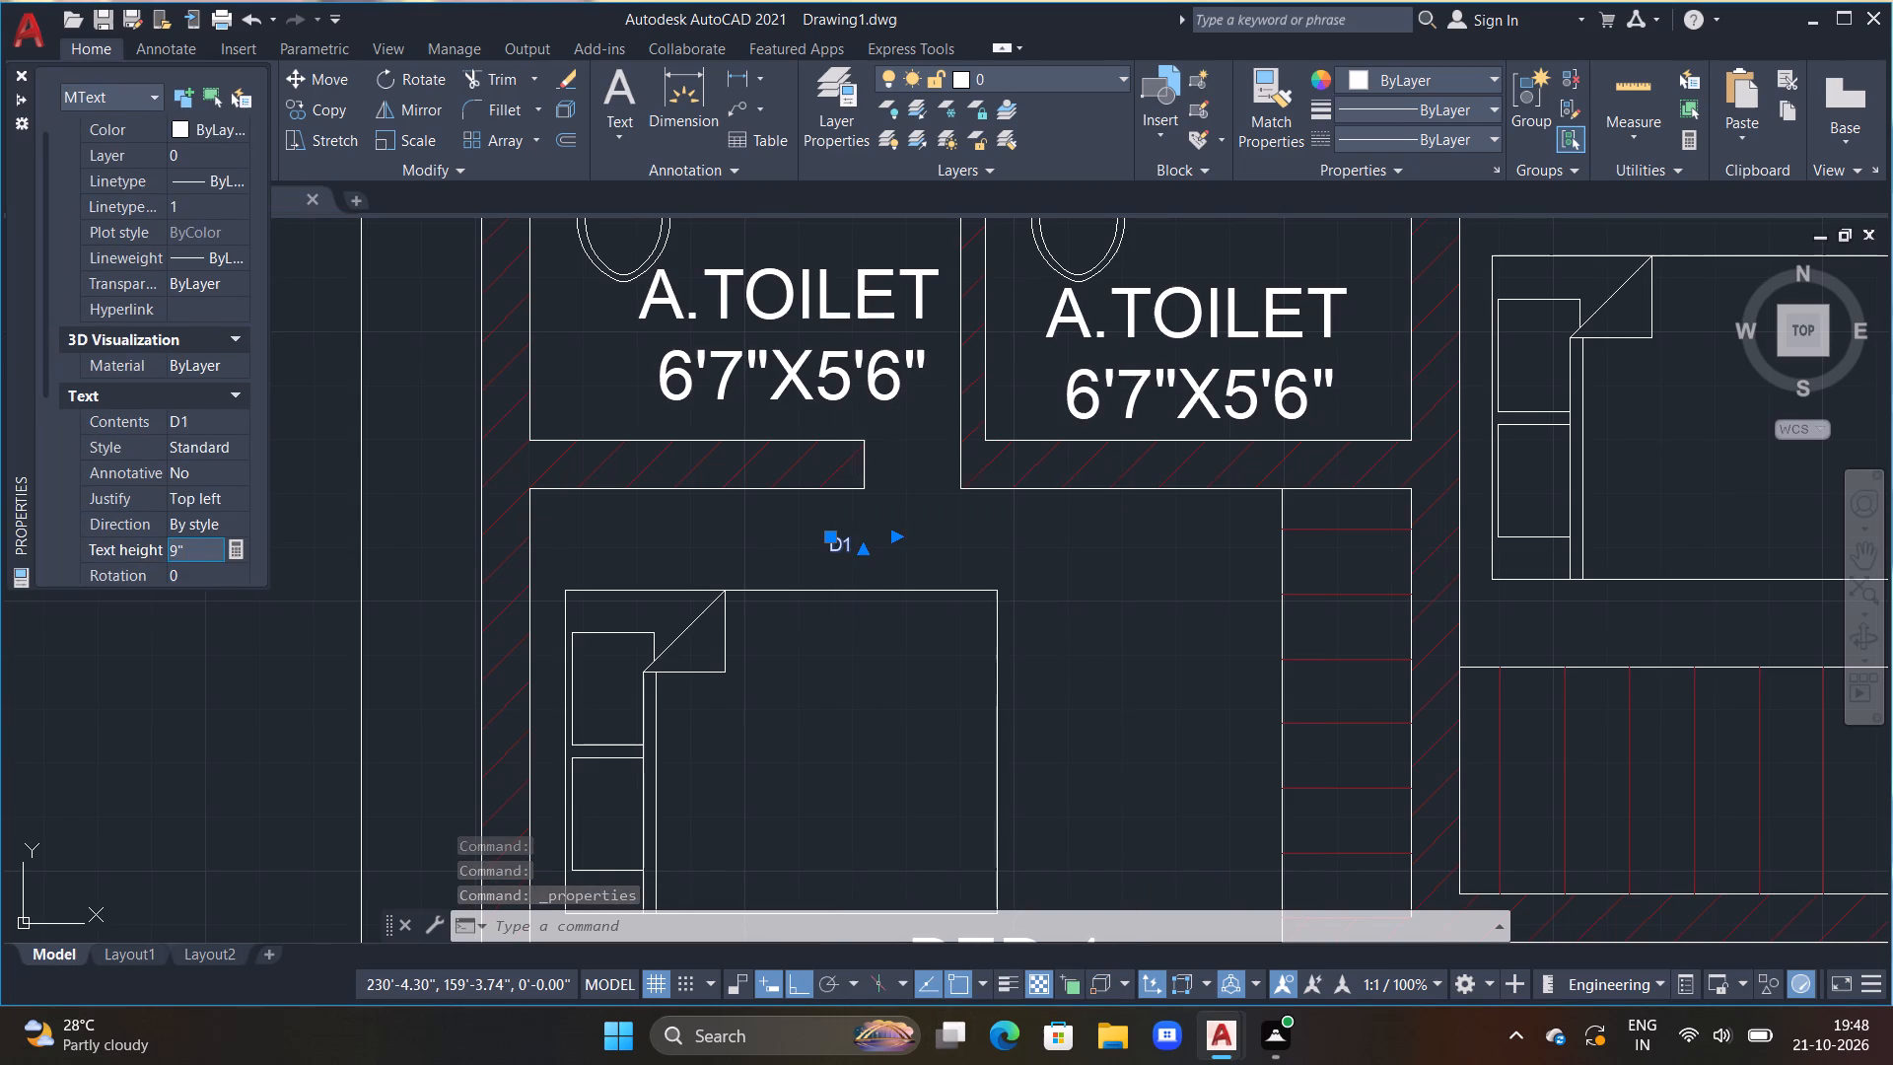
key("Return")
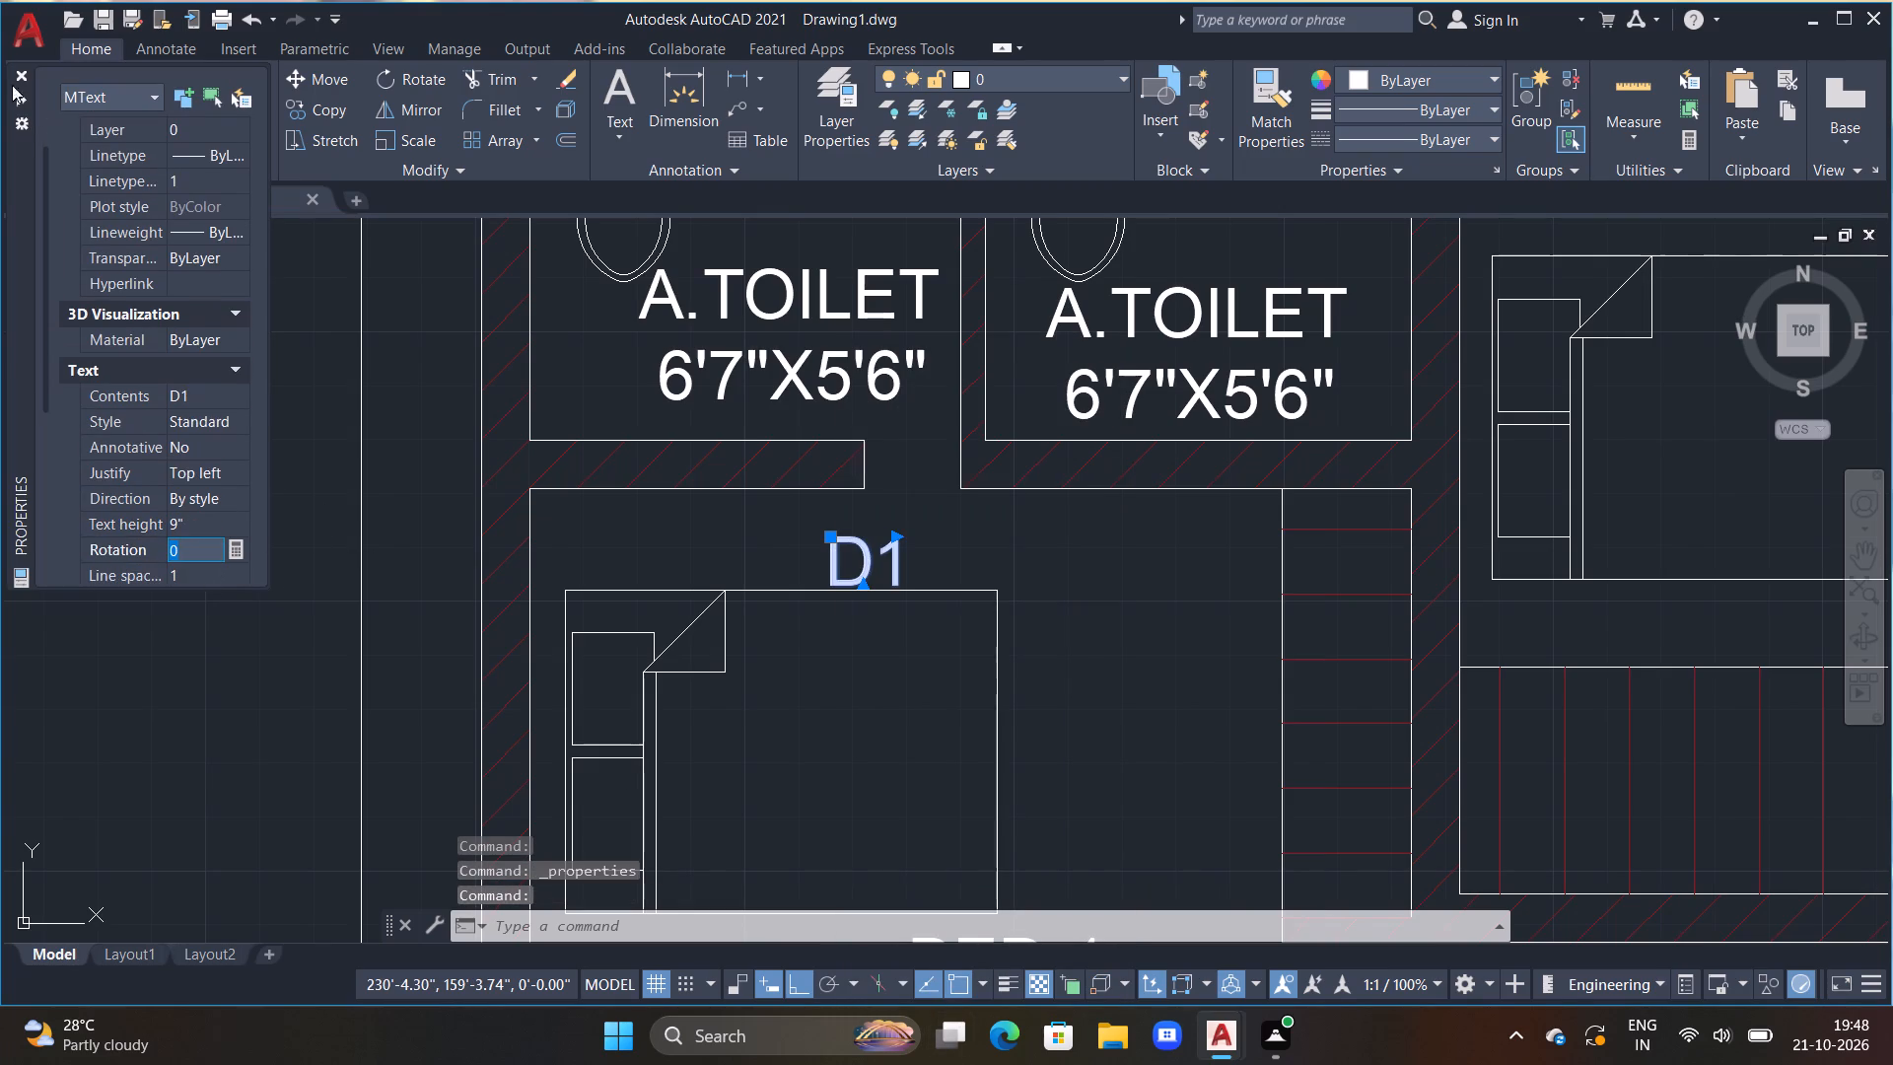
left_click(21, 70)
key("Escape")
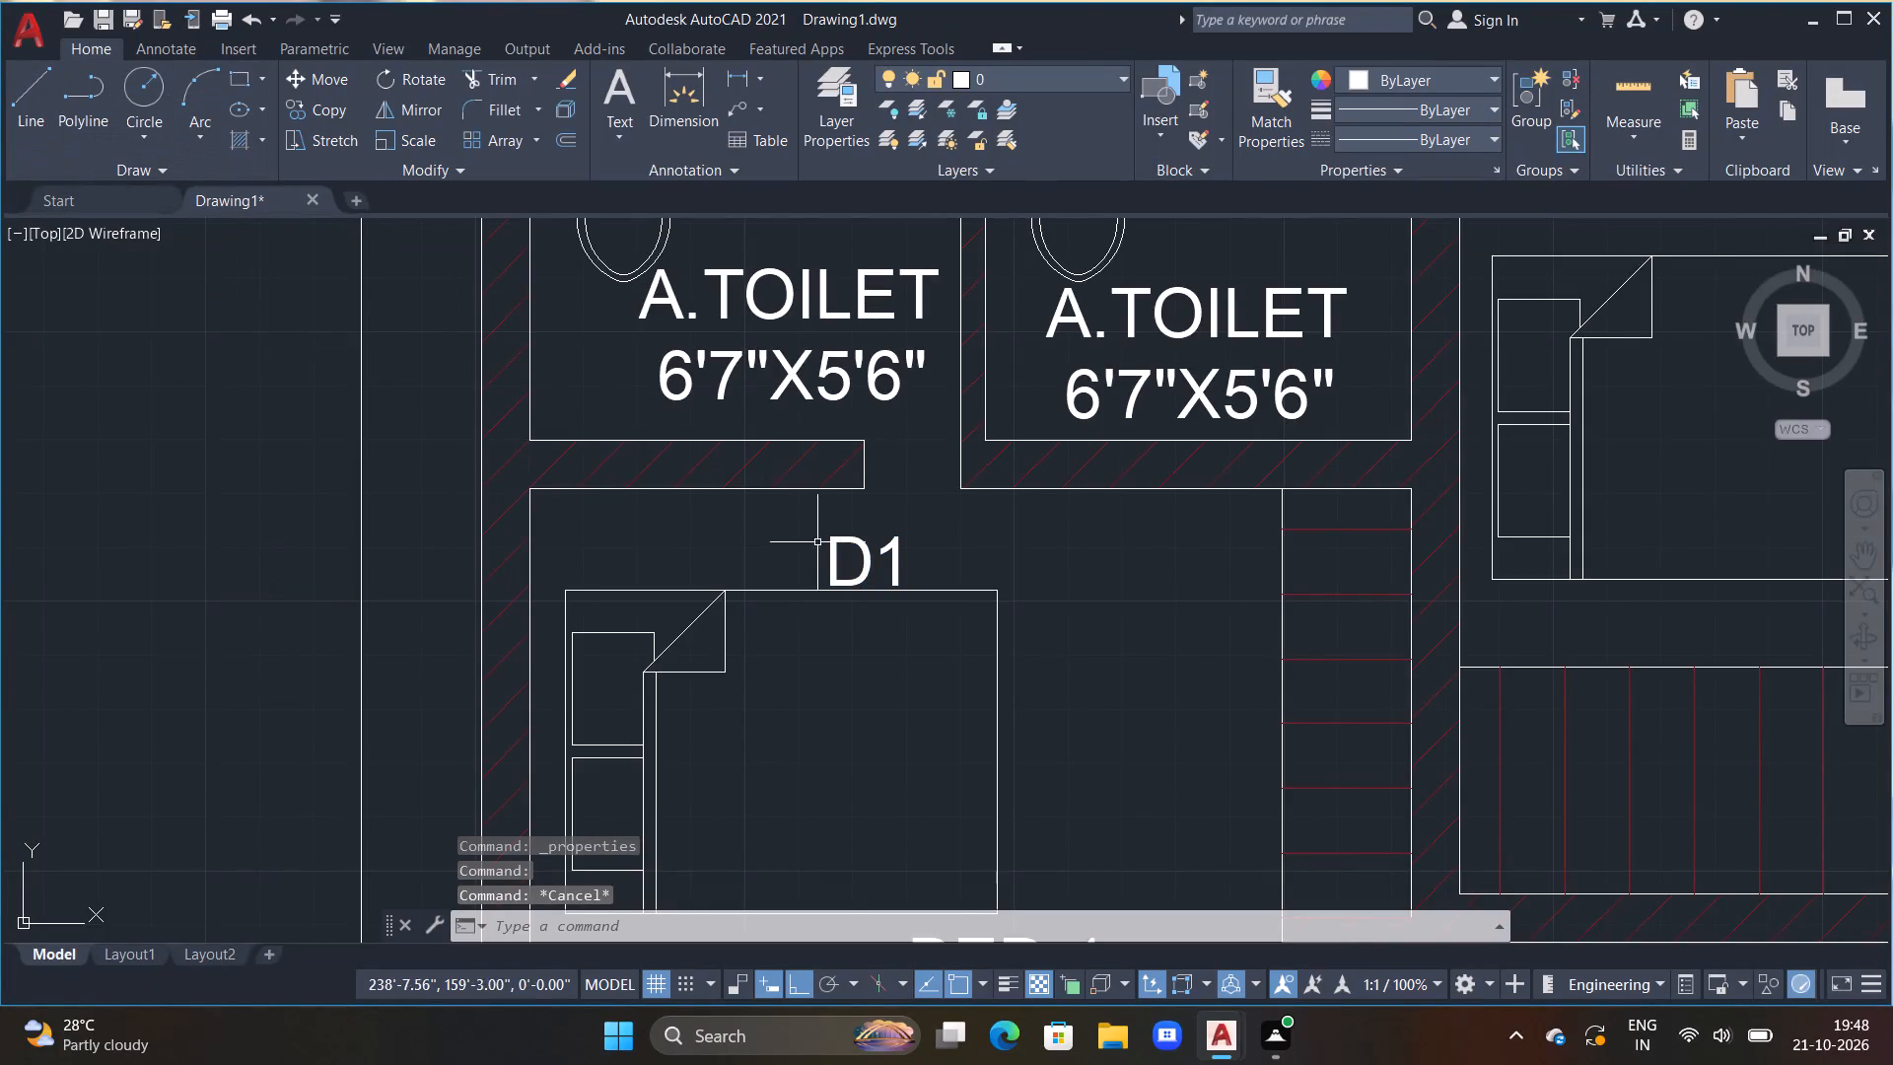
Change the colour of the D1 label to dark red.
left_click(845, 532)
left_click(845, 538)
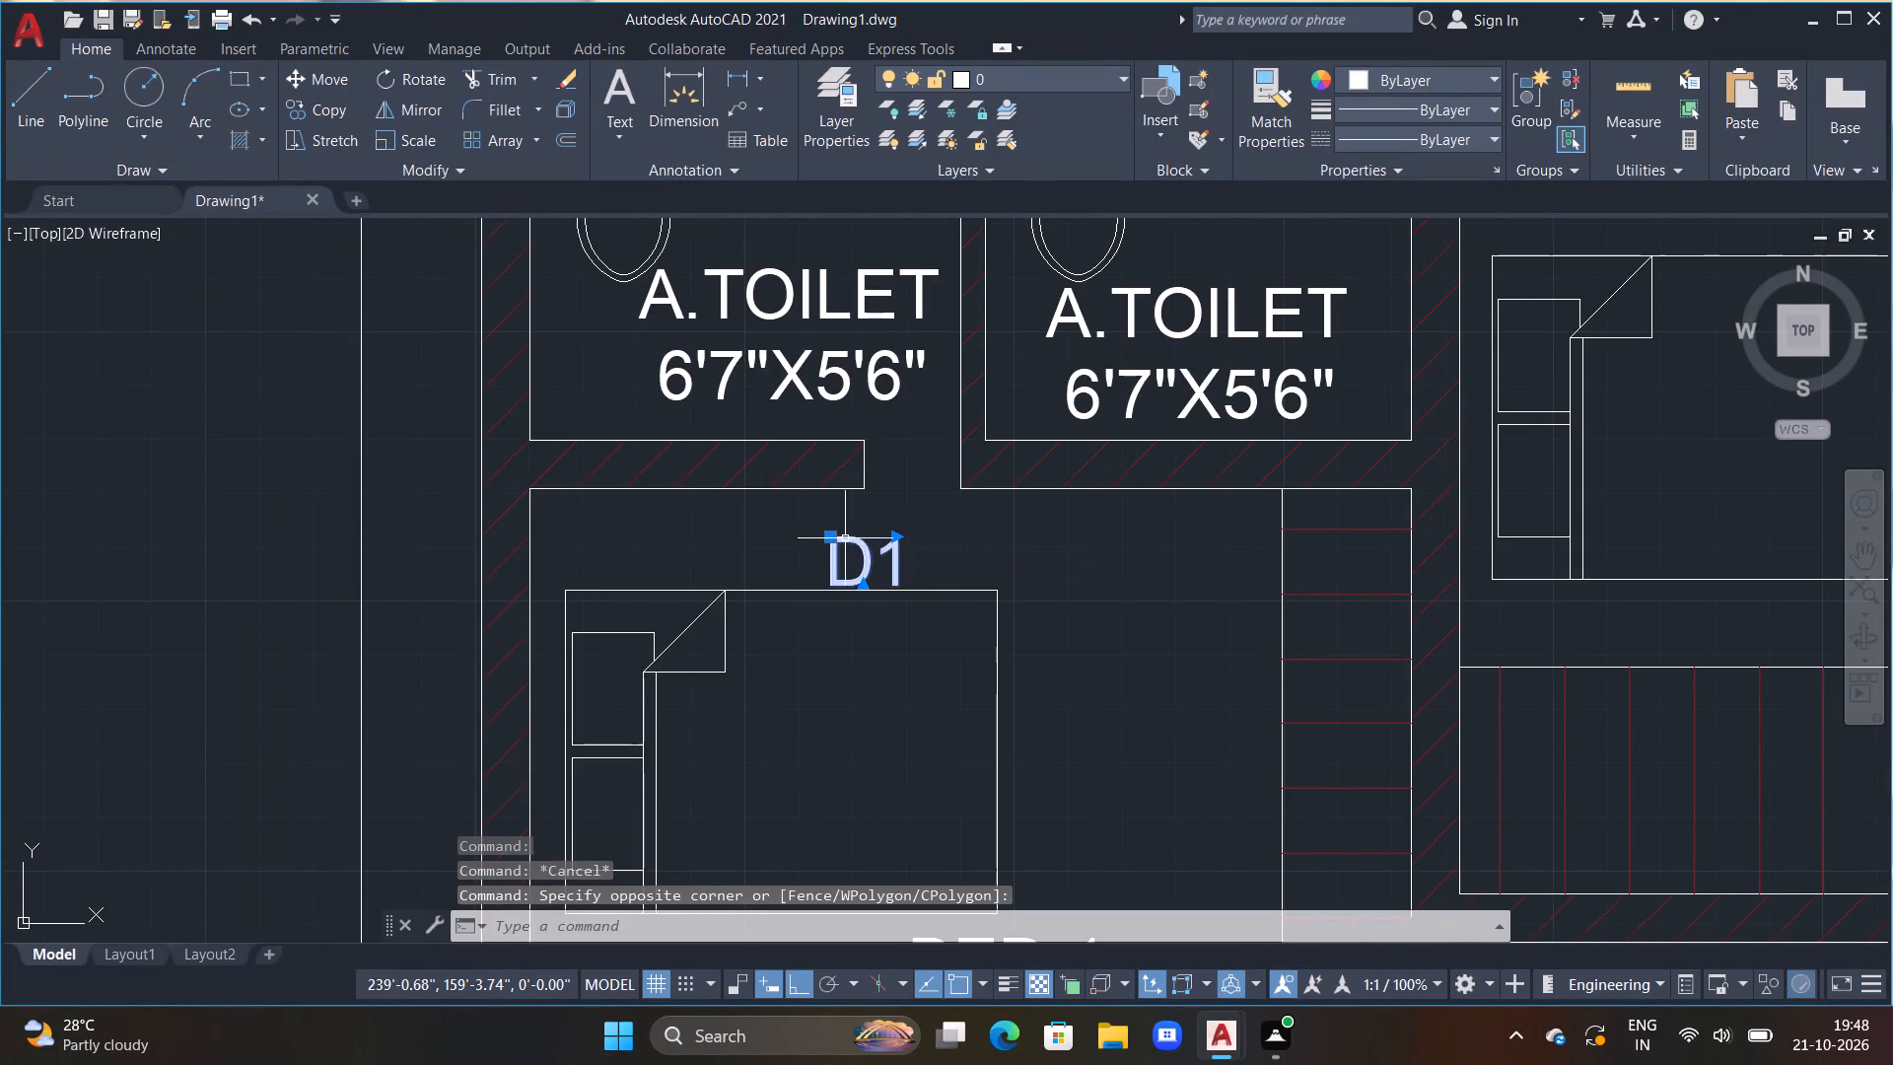
double_click(1478, 80)
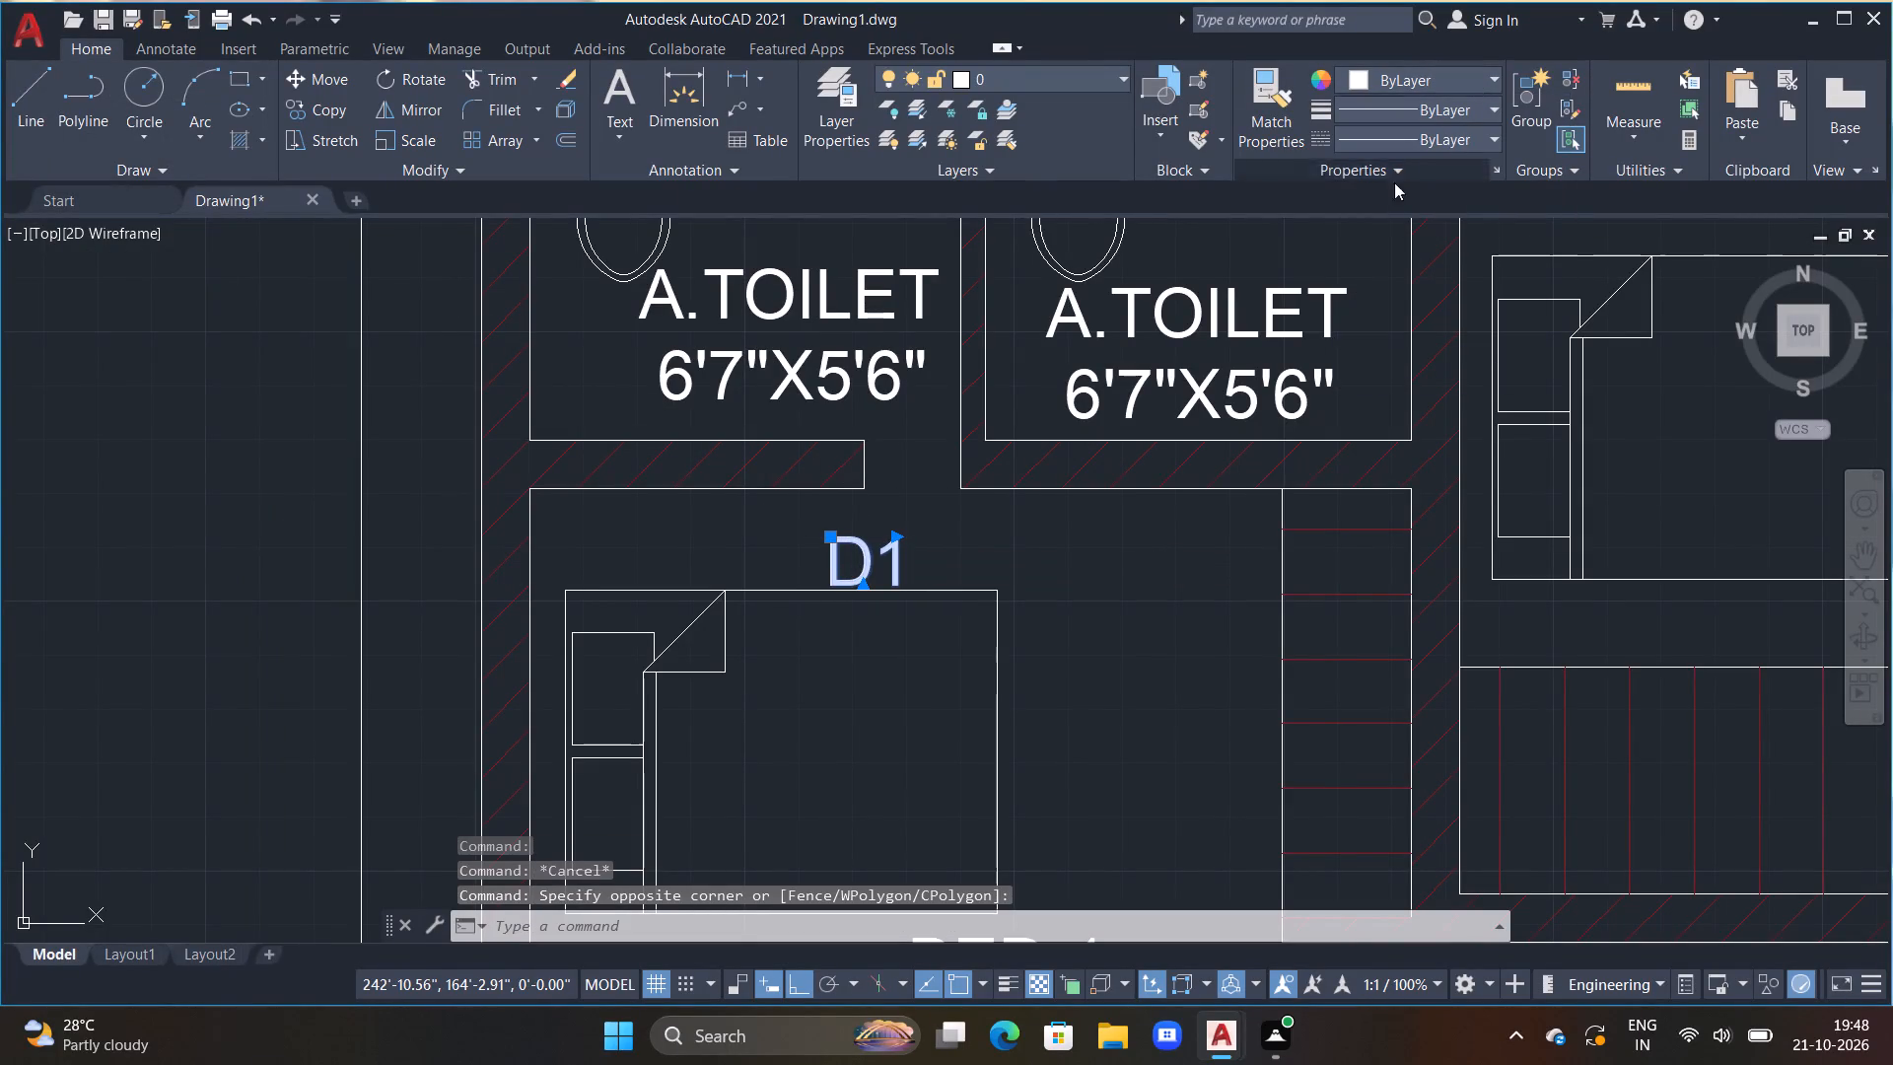
double_click(1495, 71)
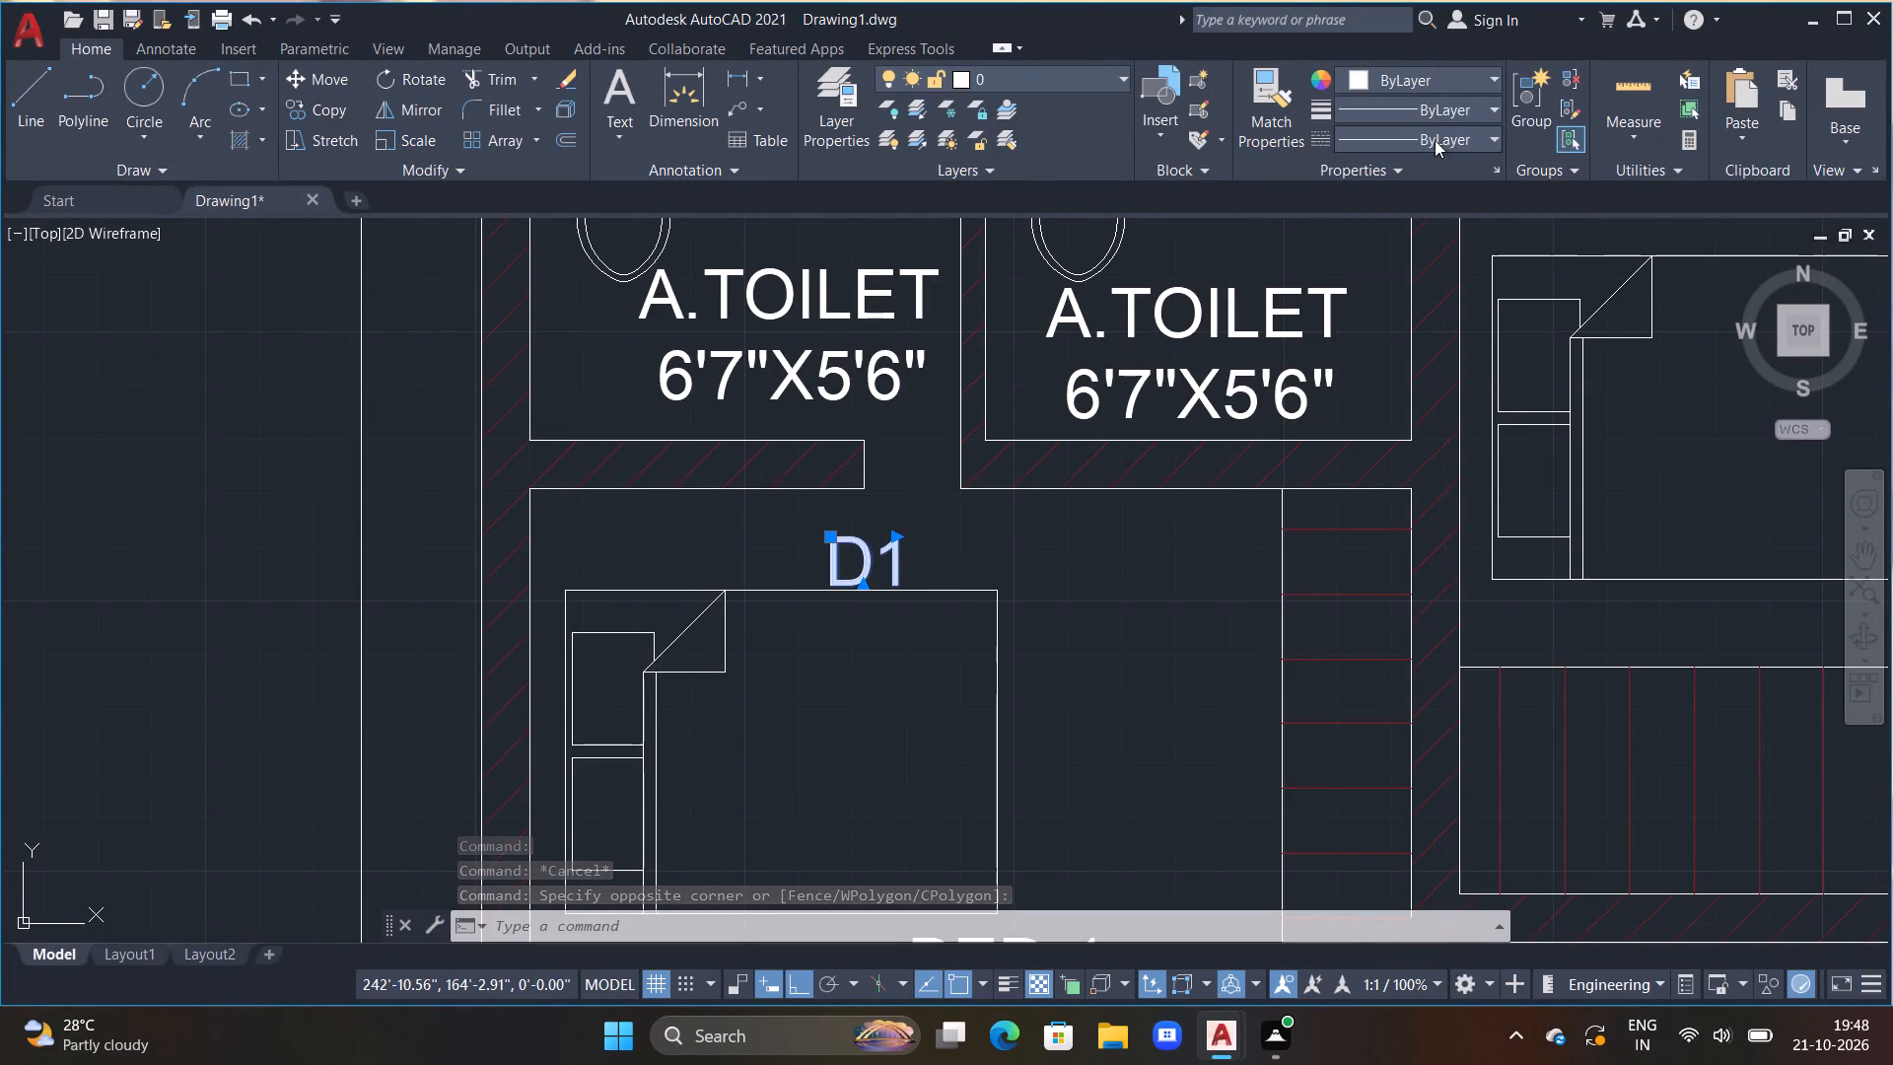
left_click(1496, 109)
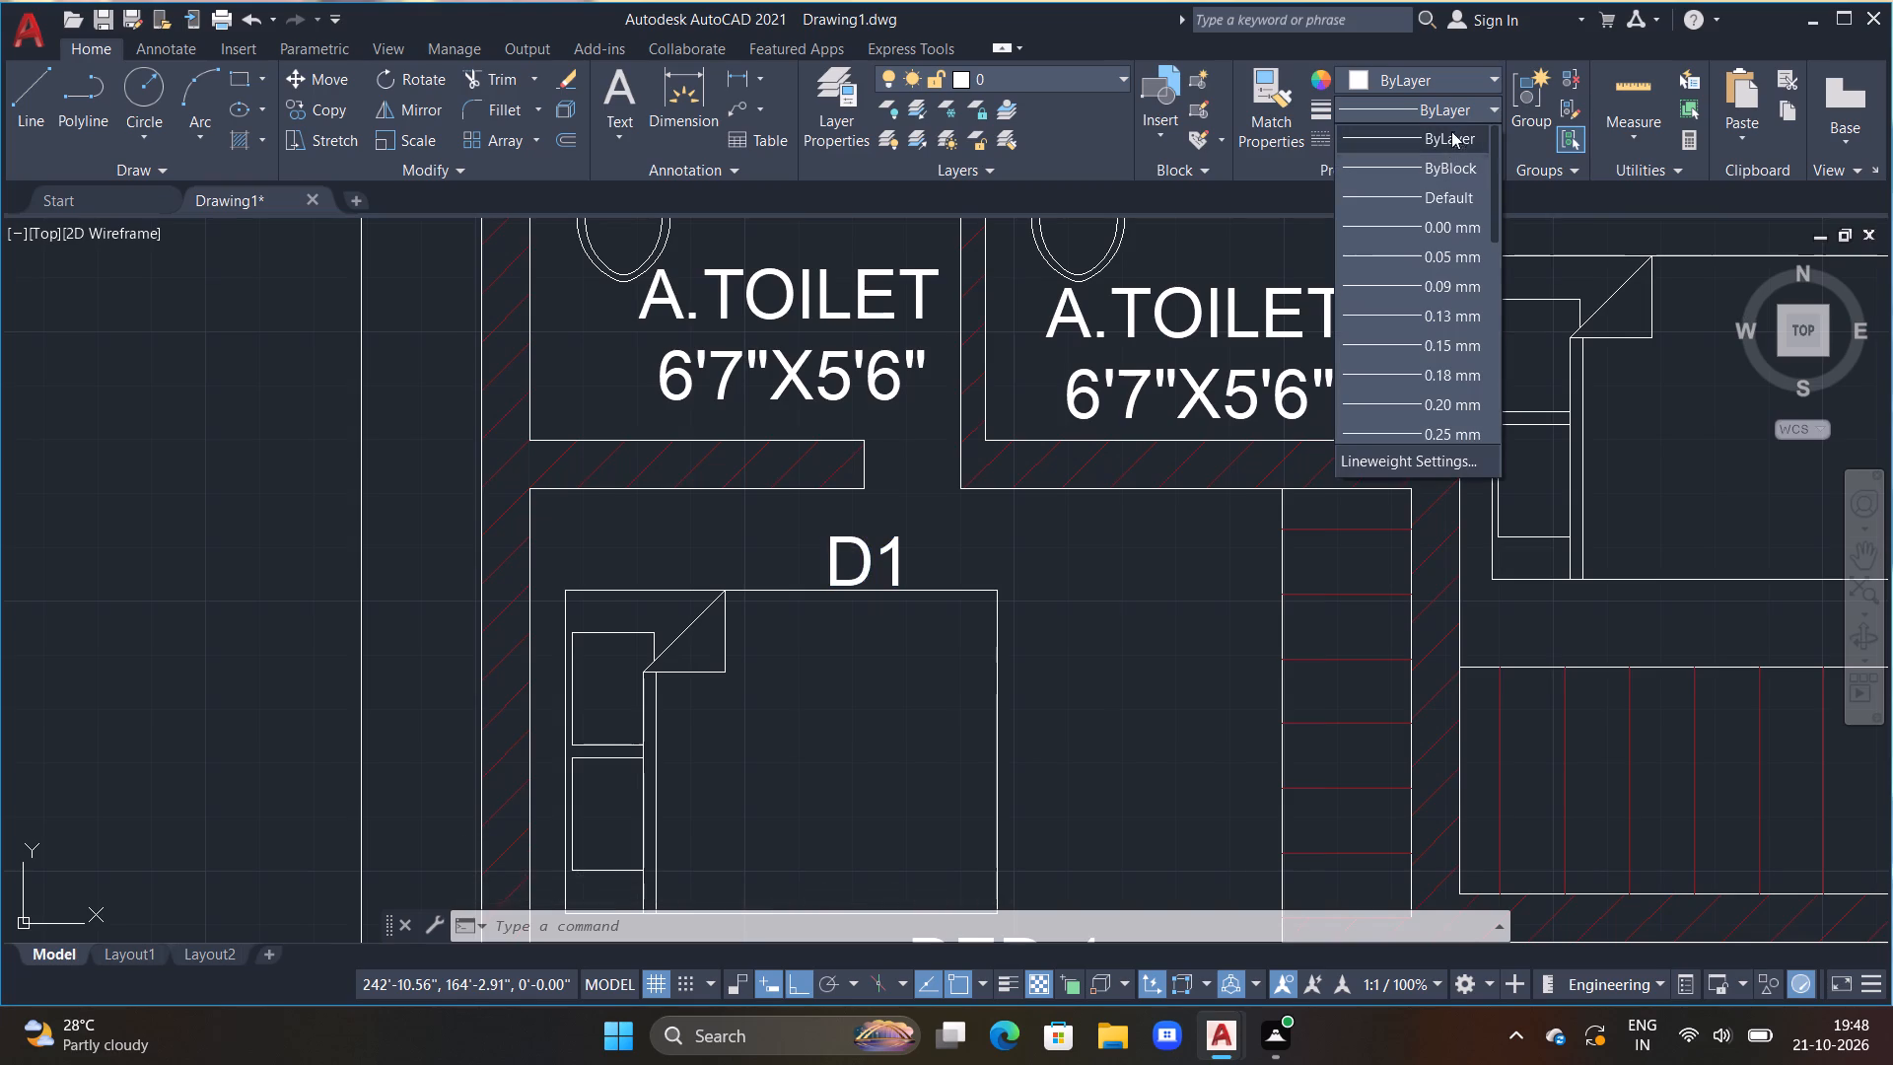
left_click(1486, 101)
left_click(1466, 79)
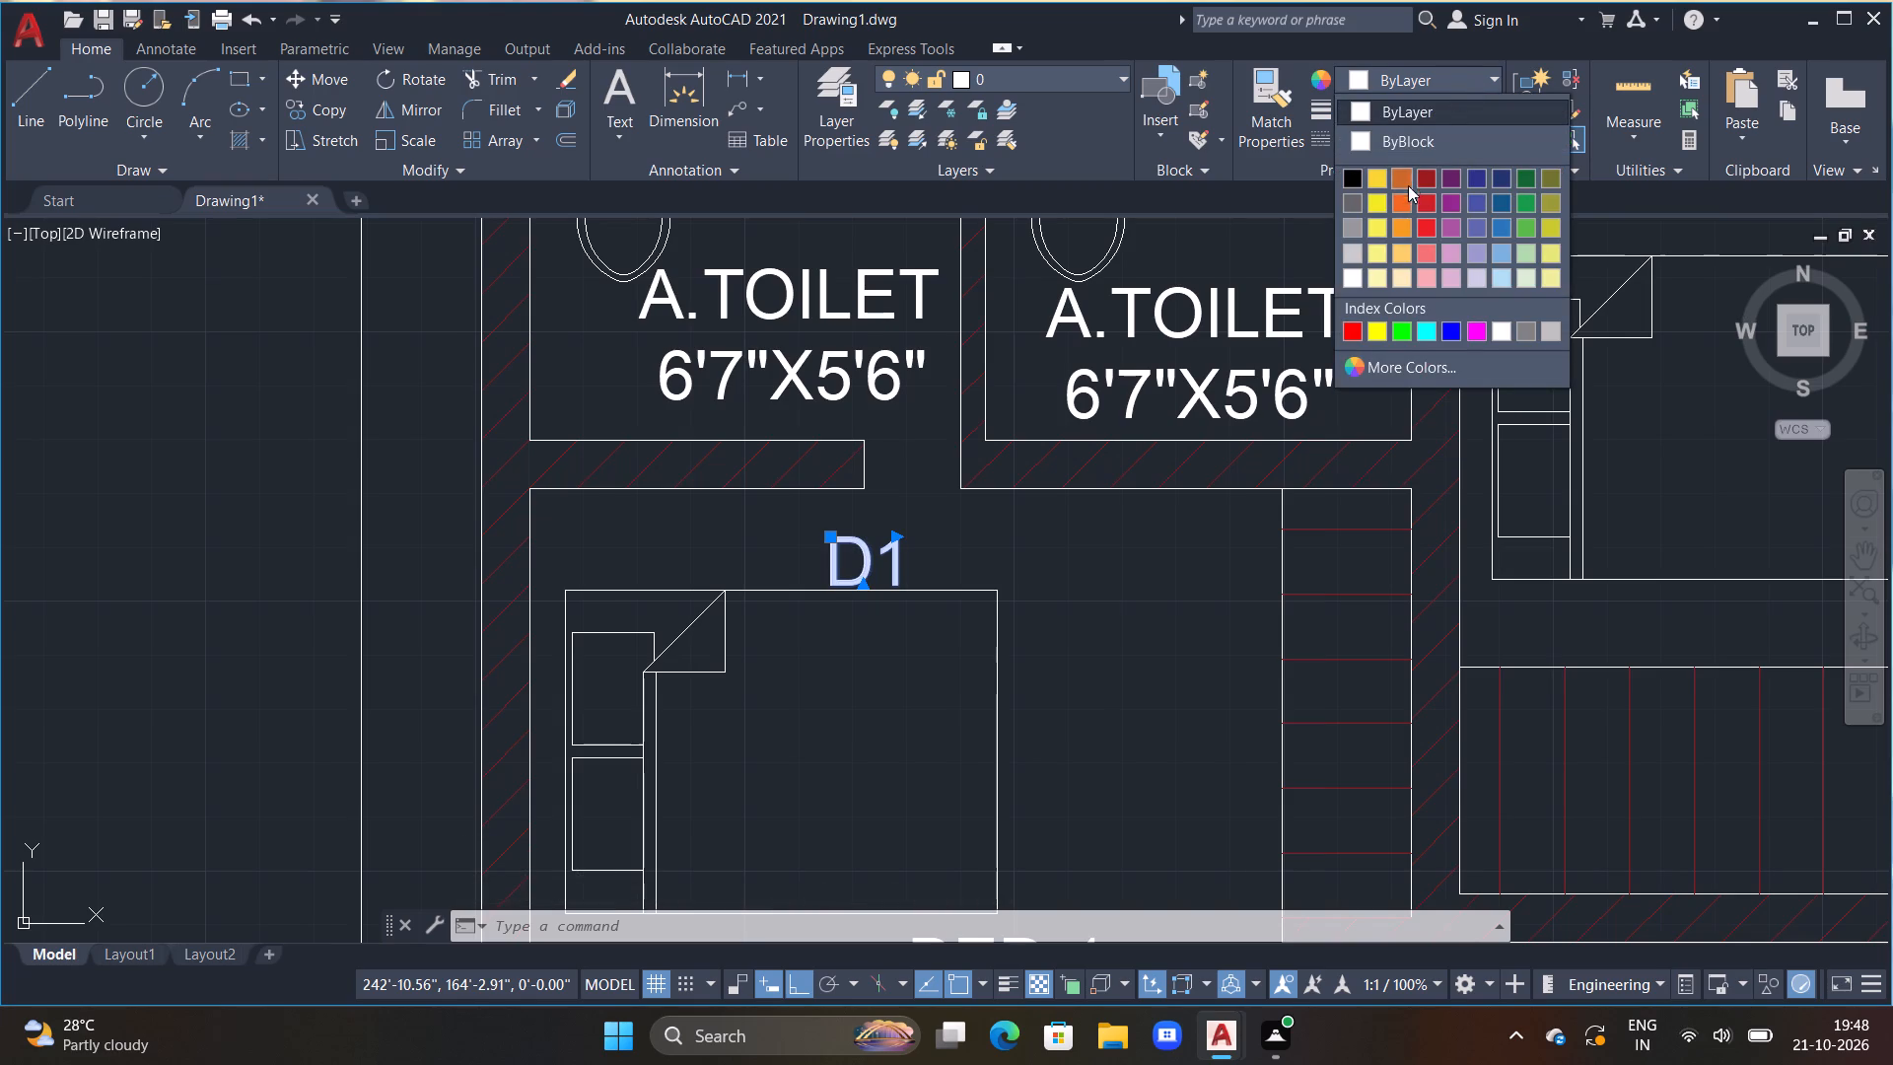
left_click(1422, 174)
key("Escape")
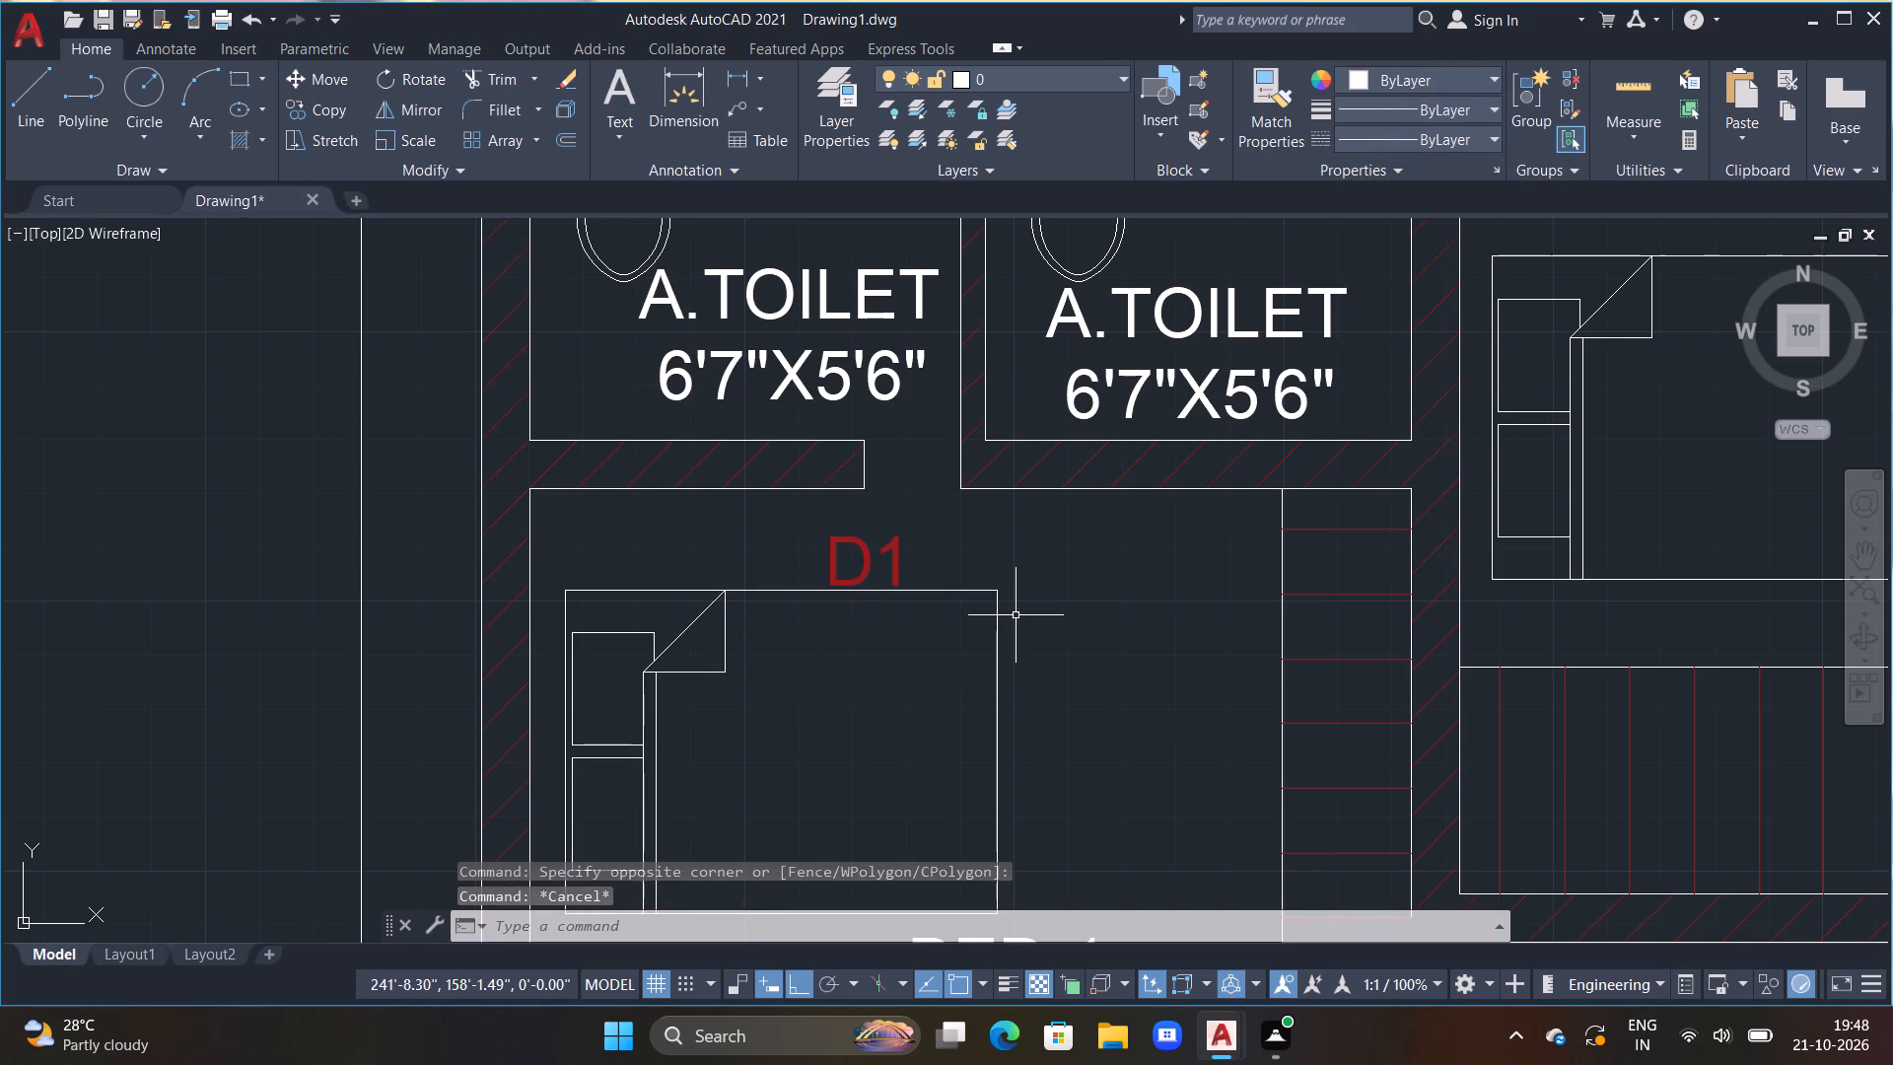
Copy the D1 label with Ortho off to the door openings of the eastern A.TOILET and the COM.TOILET, above their partition ends.
left_click(836, 548)
type("CO")
key("space")
left_click(836, 548)
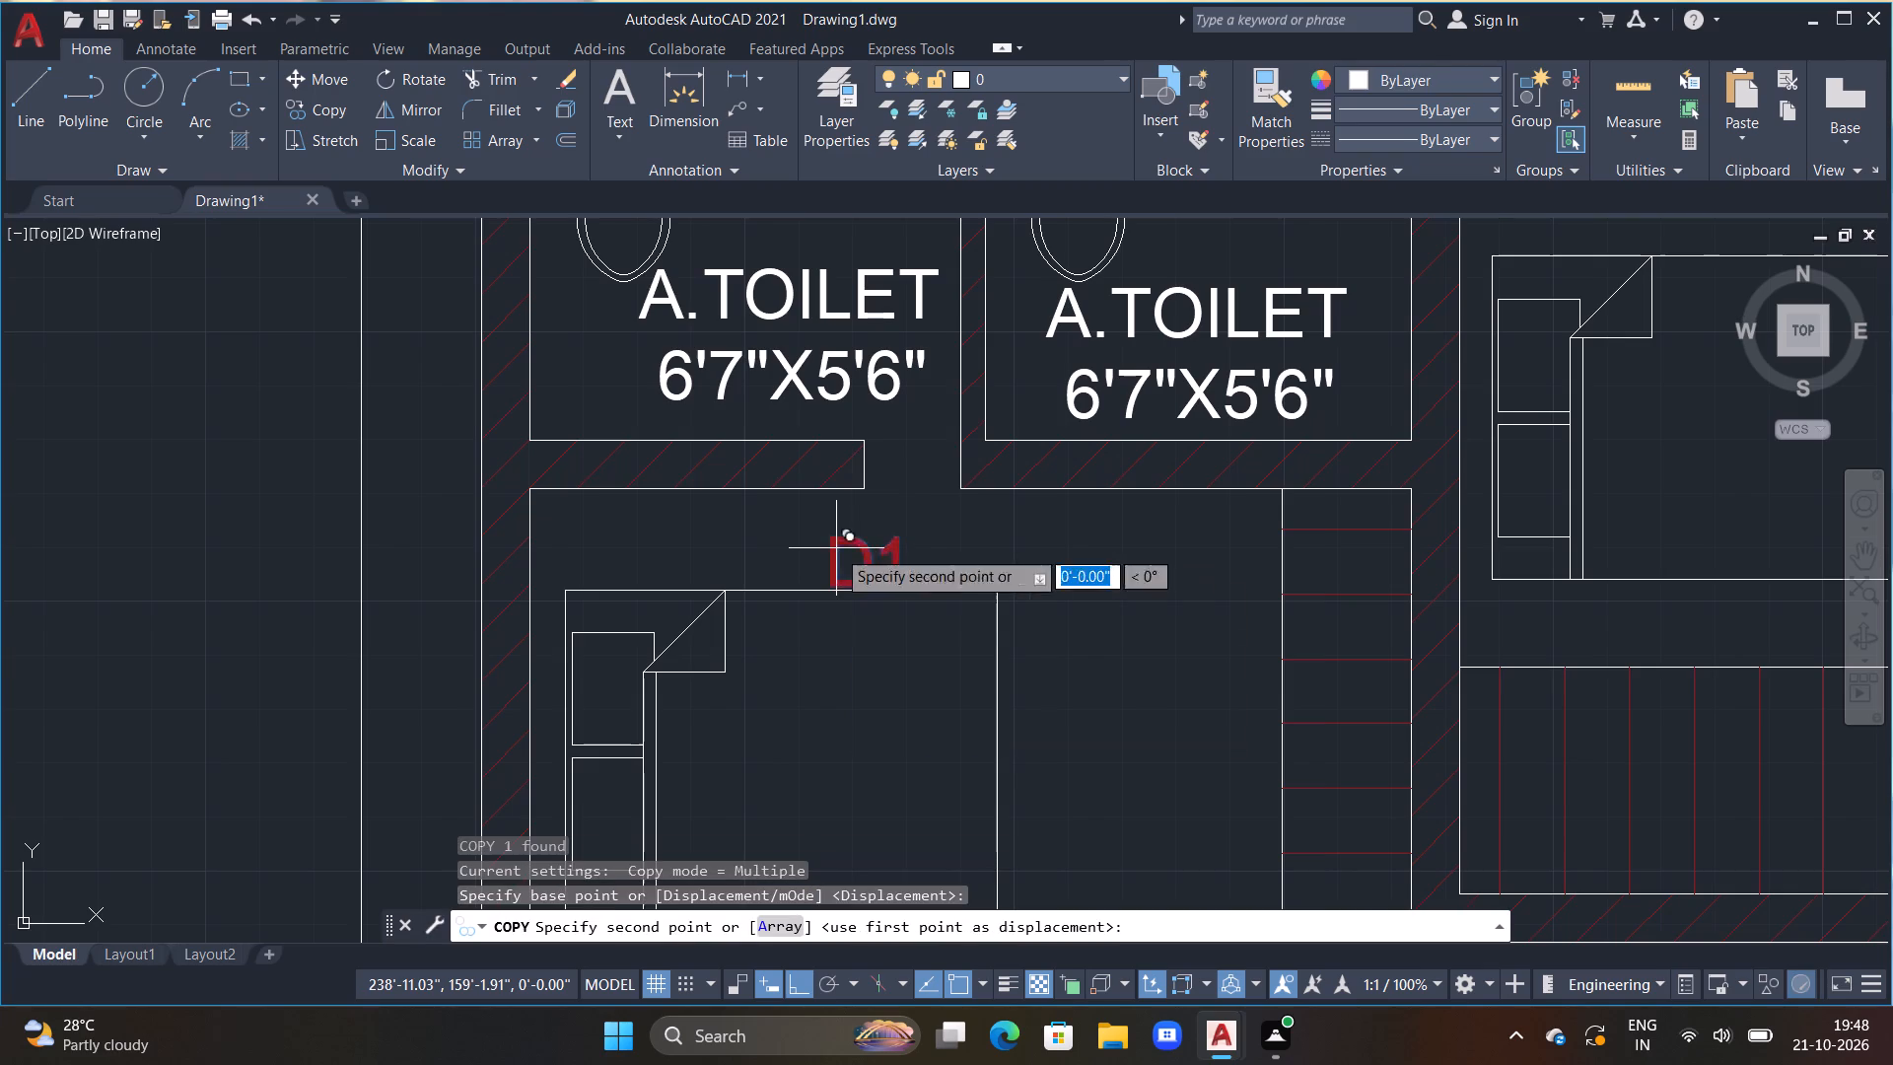
middle_click_drag(1309, 410, 1110, 585)
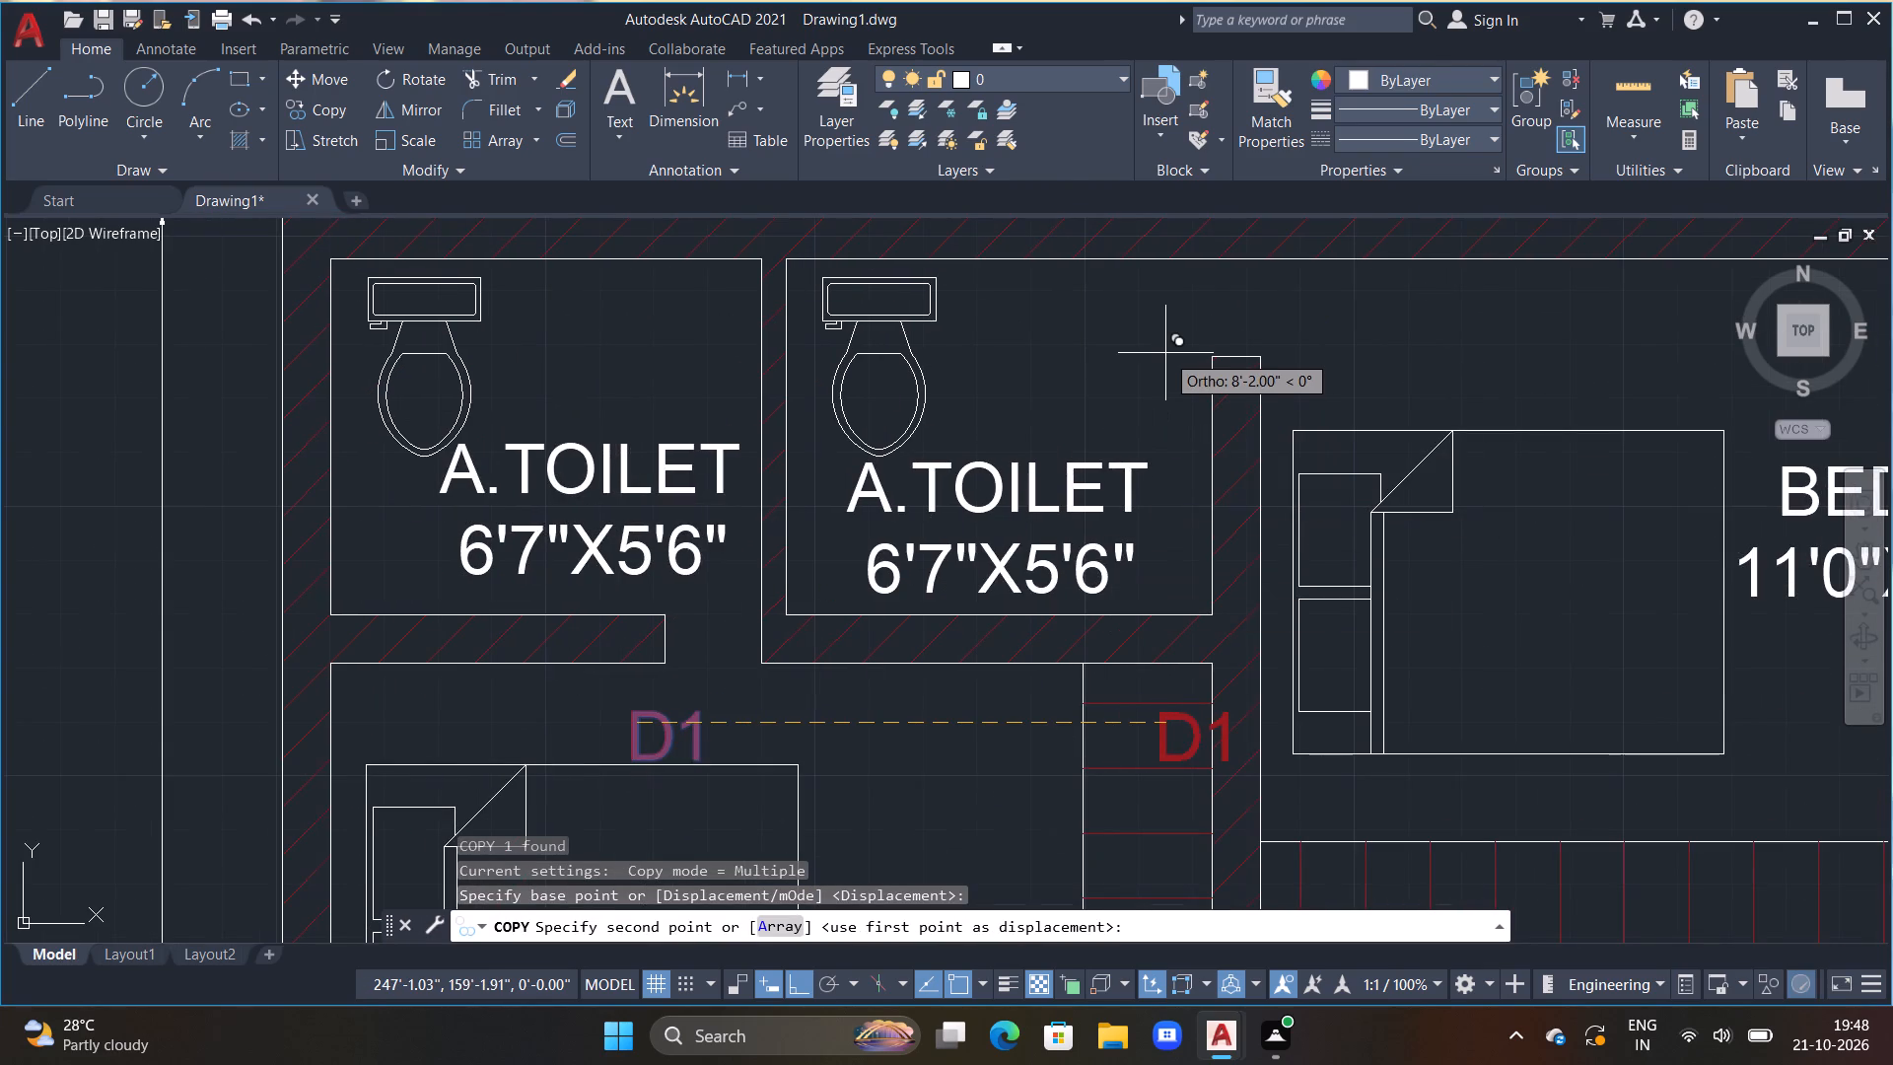
key("F8")
scroll(1197, 318, "up", 1)
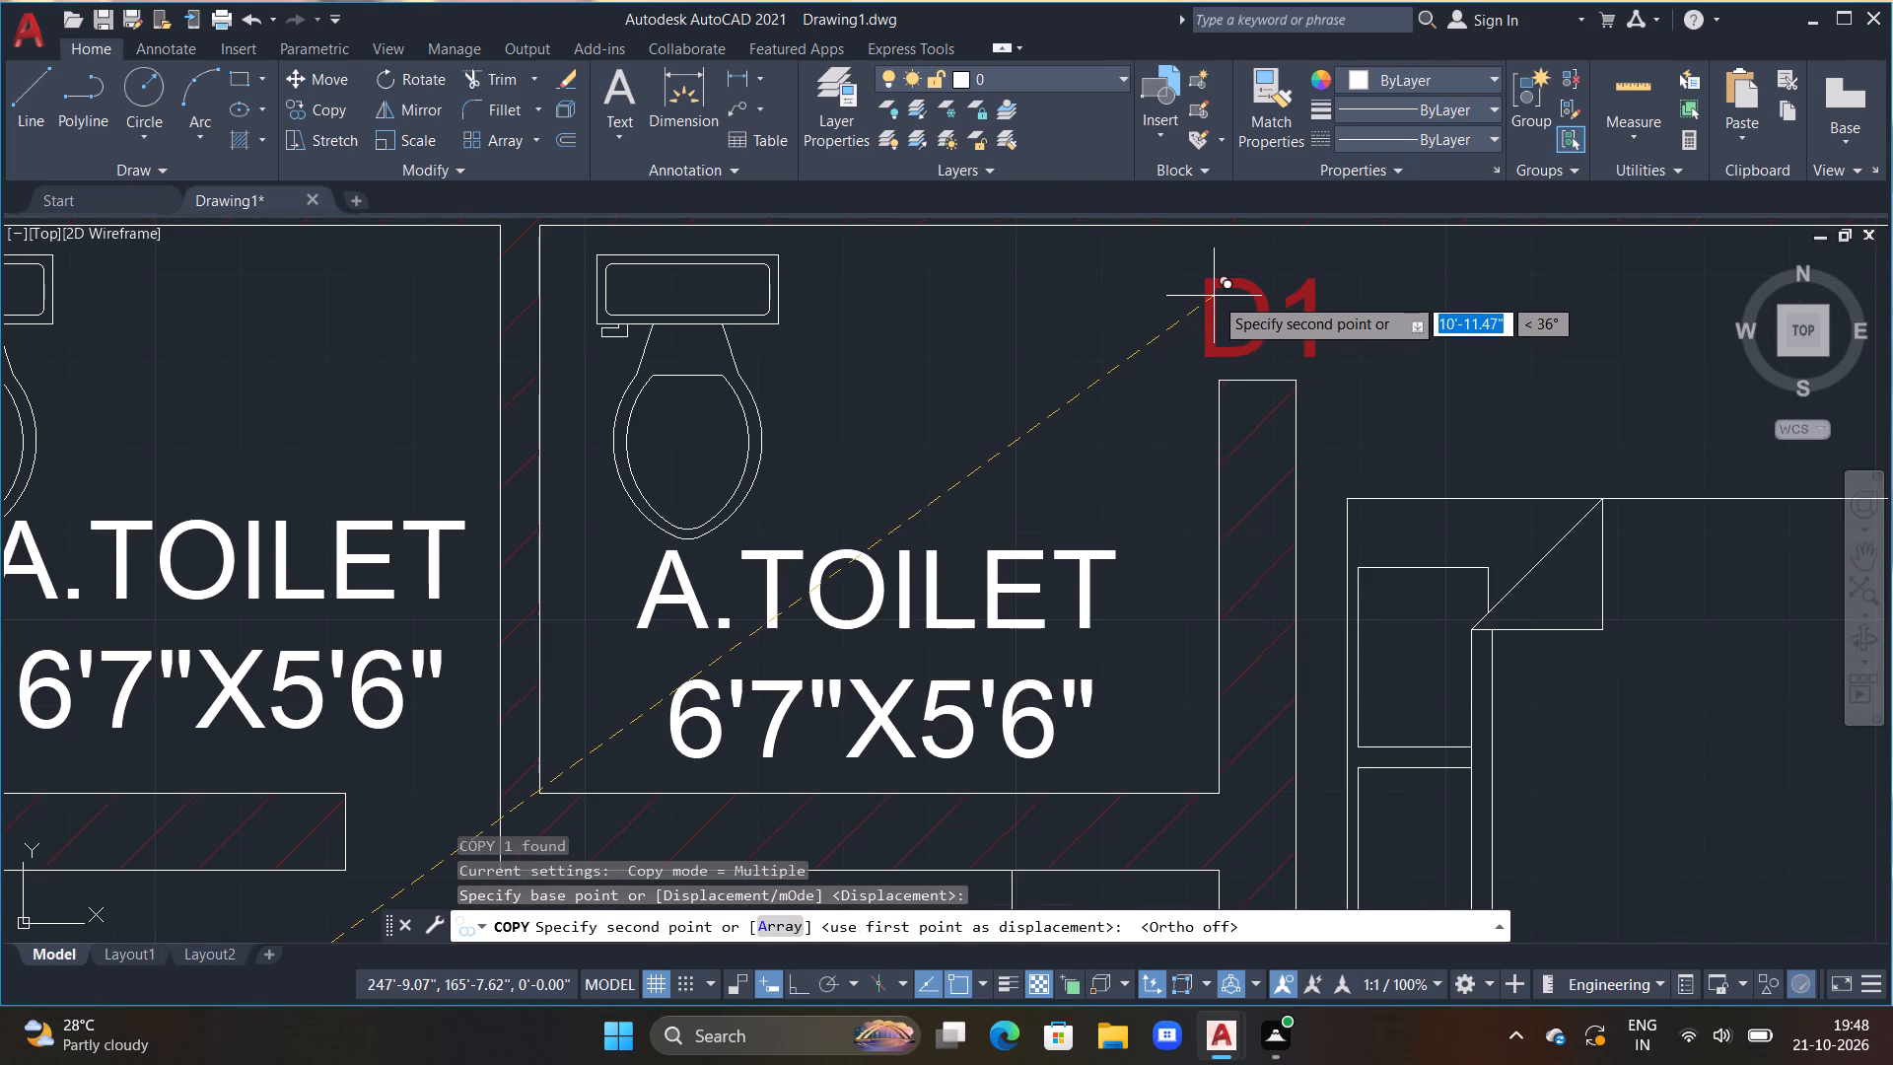
left_click(1216, 292)
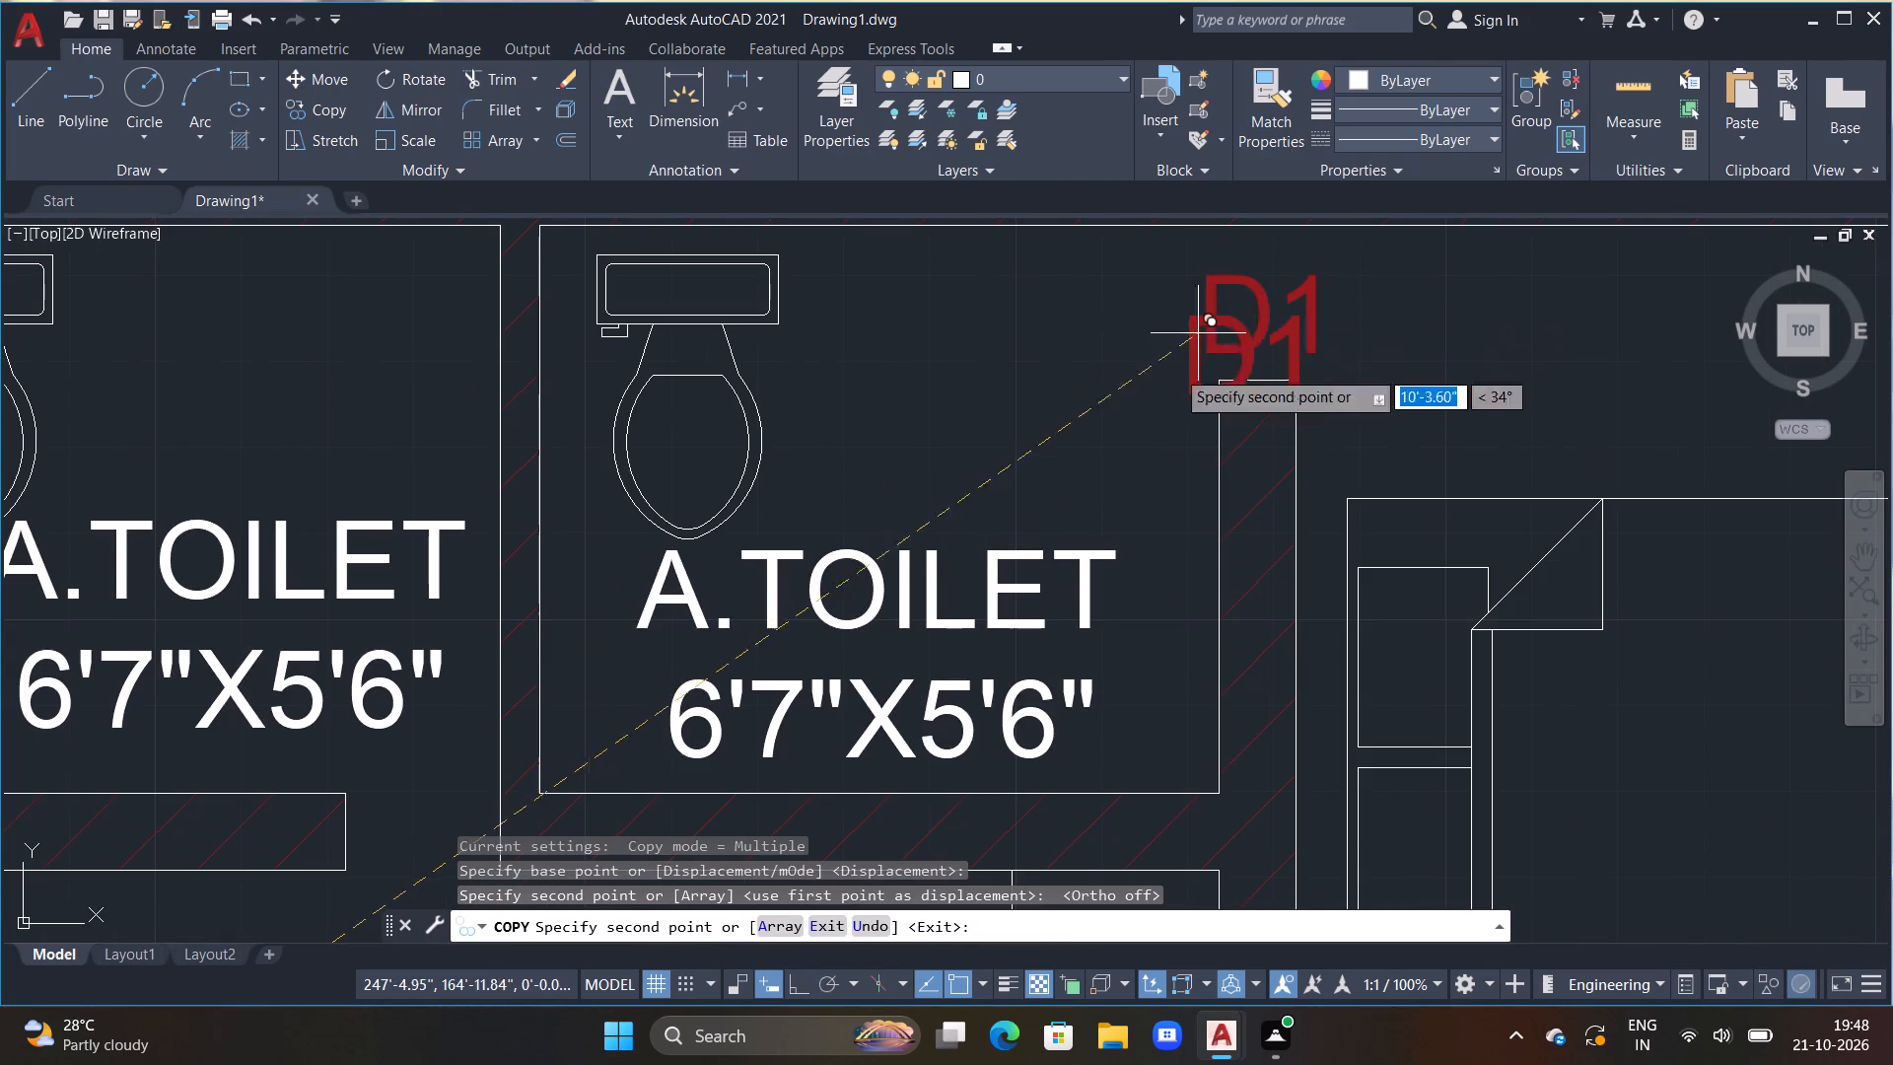
scroll(884, 696, "down", 2)
middle_click_drag(881, 695, 934, 464)
middle_click_drag(920, 693, 925, 438)
middle_click_drag(836, 689, 918, 403)
scroll(928, 461, "up", 2)
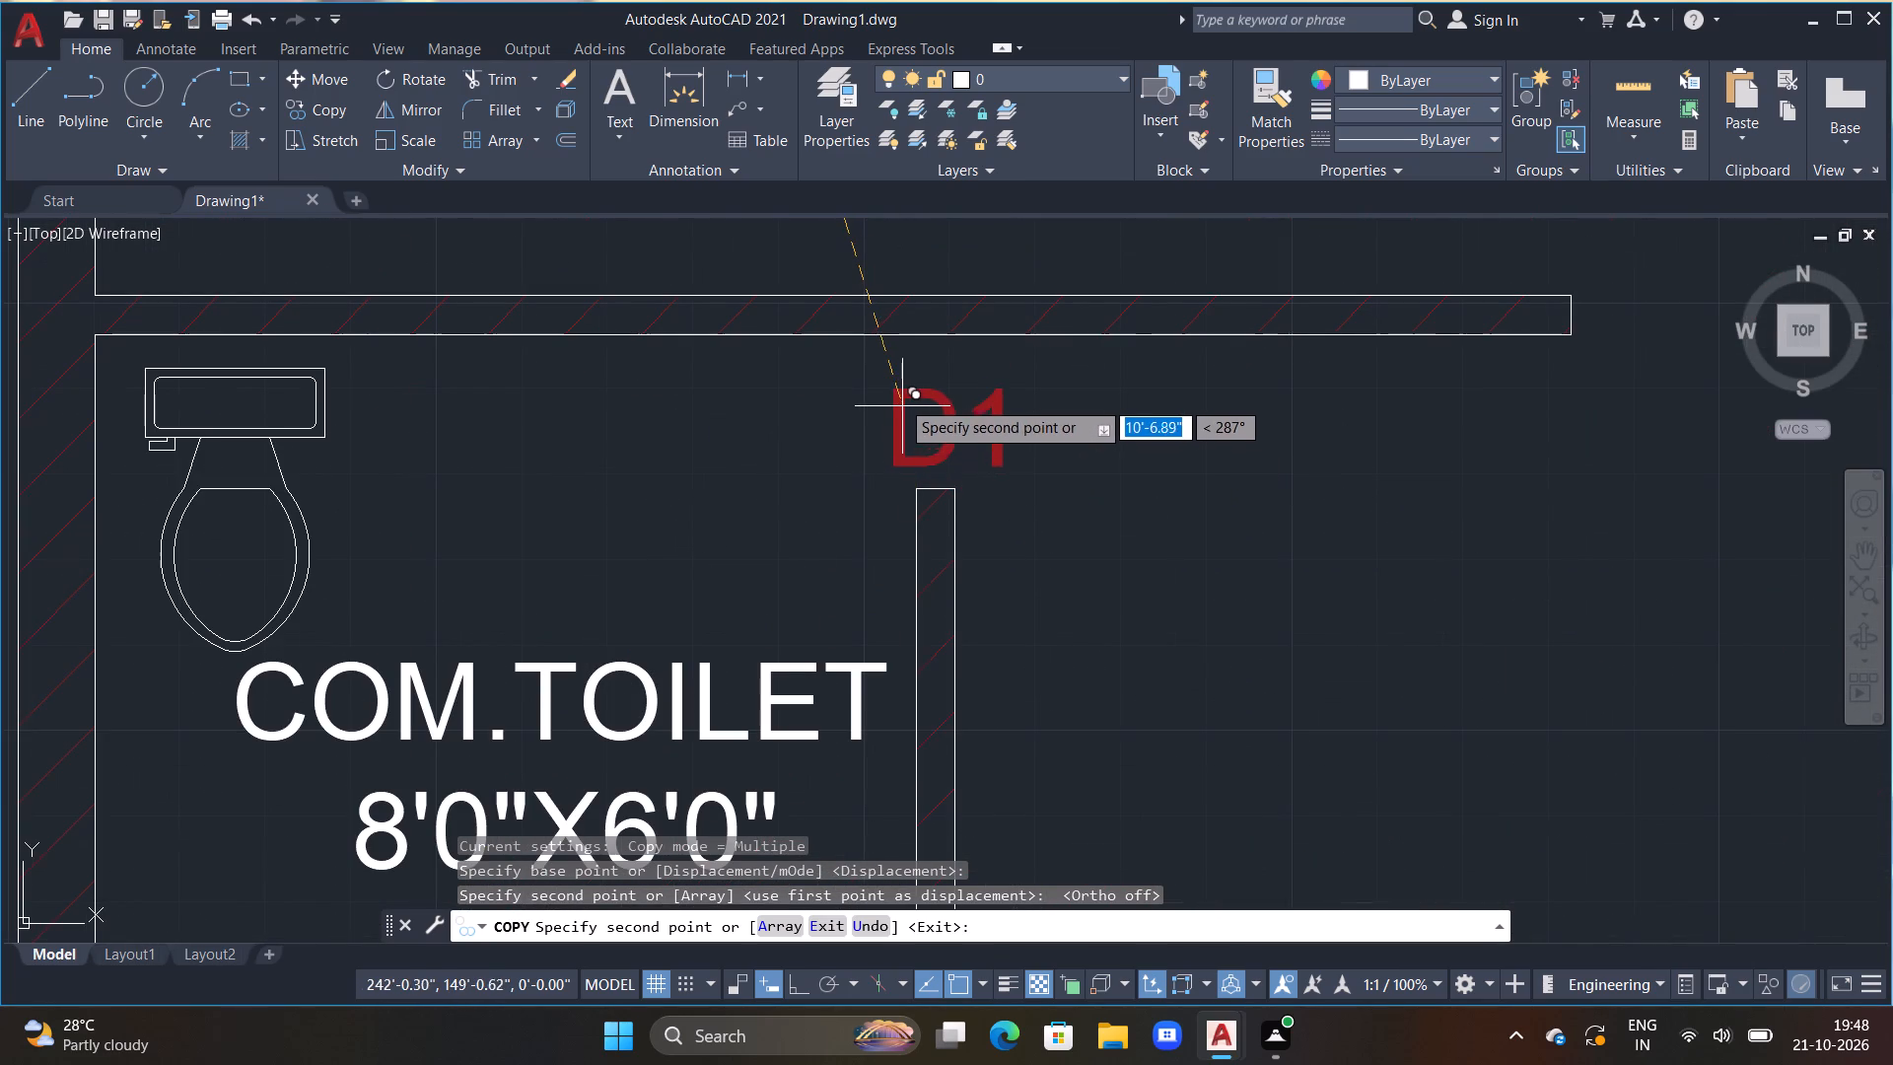
double_click(899, 398)
Place further copies of the D1 label in the kitchen's west and north door openings.
scroll(850, 511, "down", 2)
middle_click_drag(790, 570, 1036, 322)
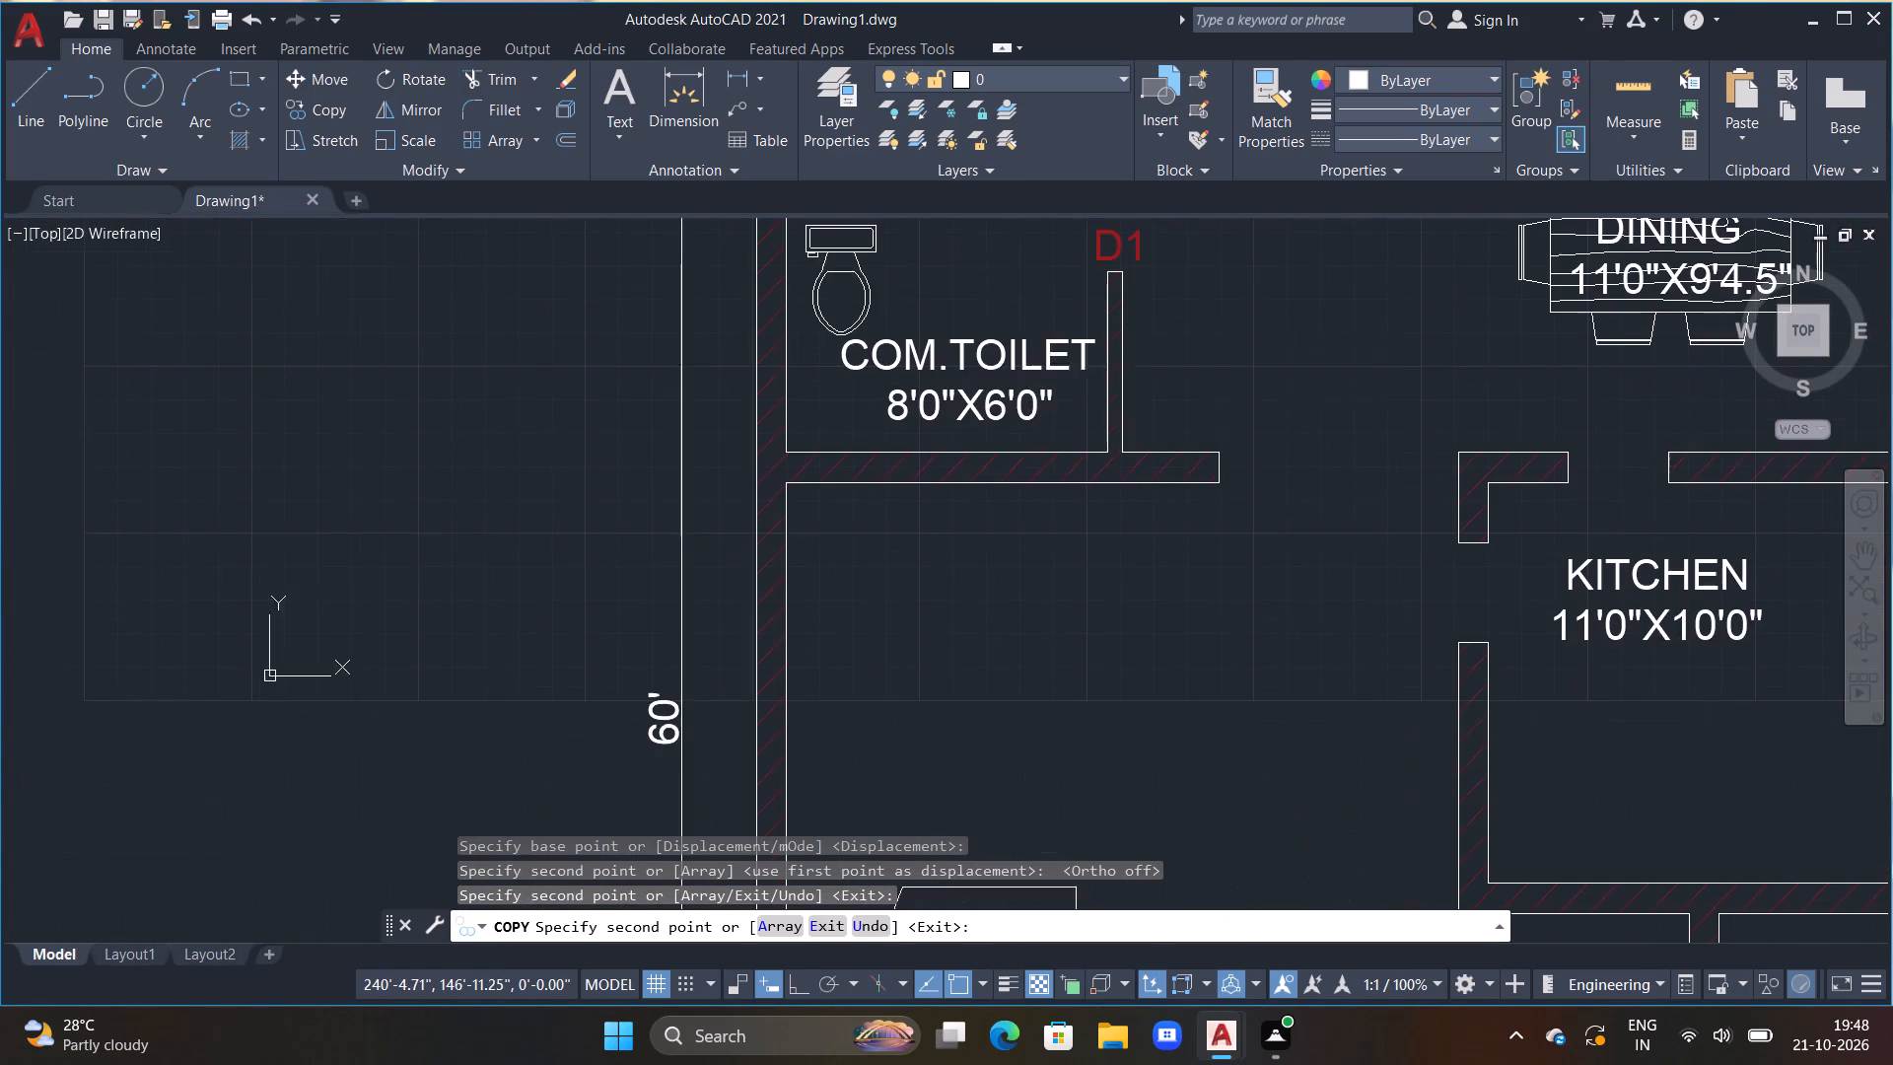
middle_click_drag(1175, 698, 882, 662)
middle_click_drag(918, 679, 869, 476)
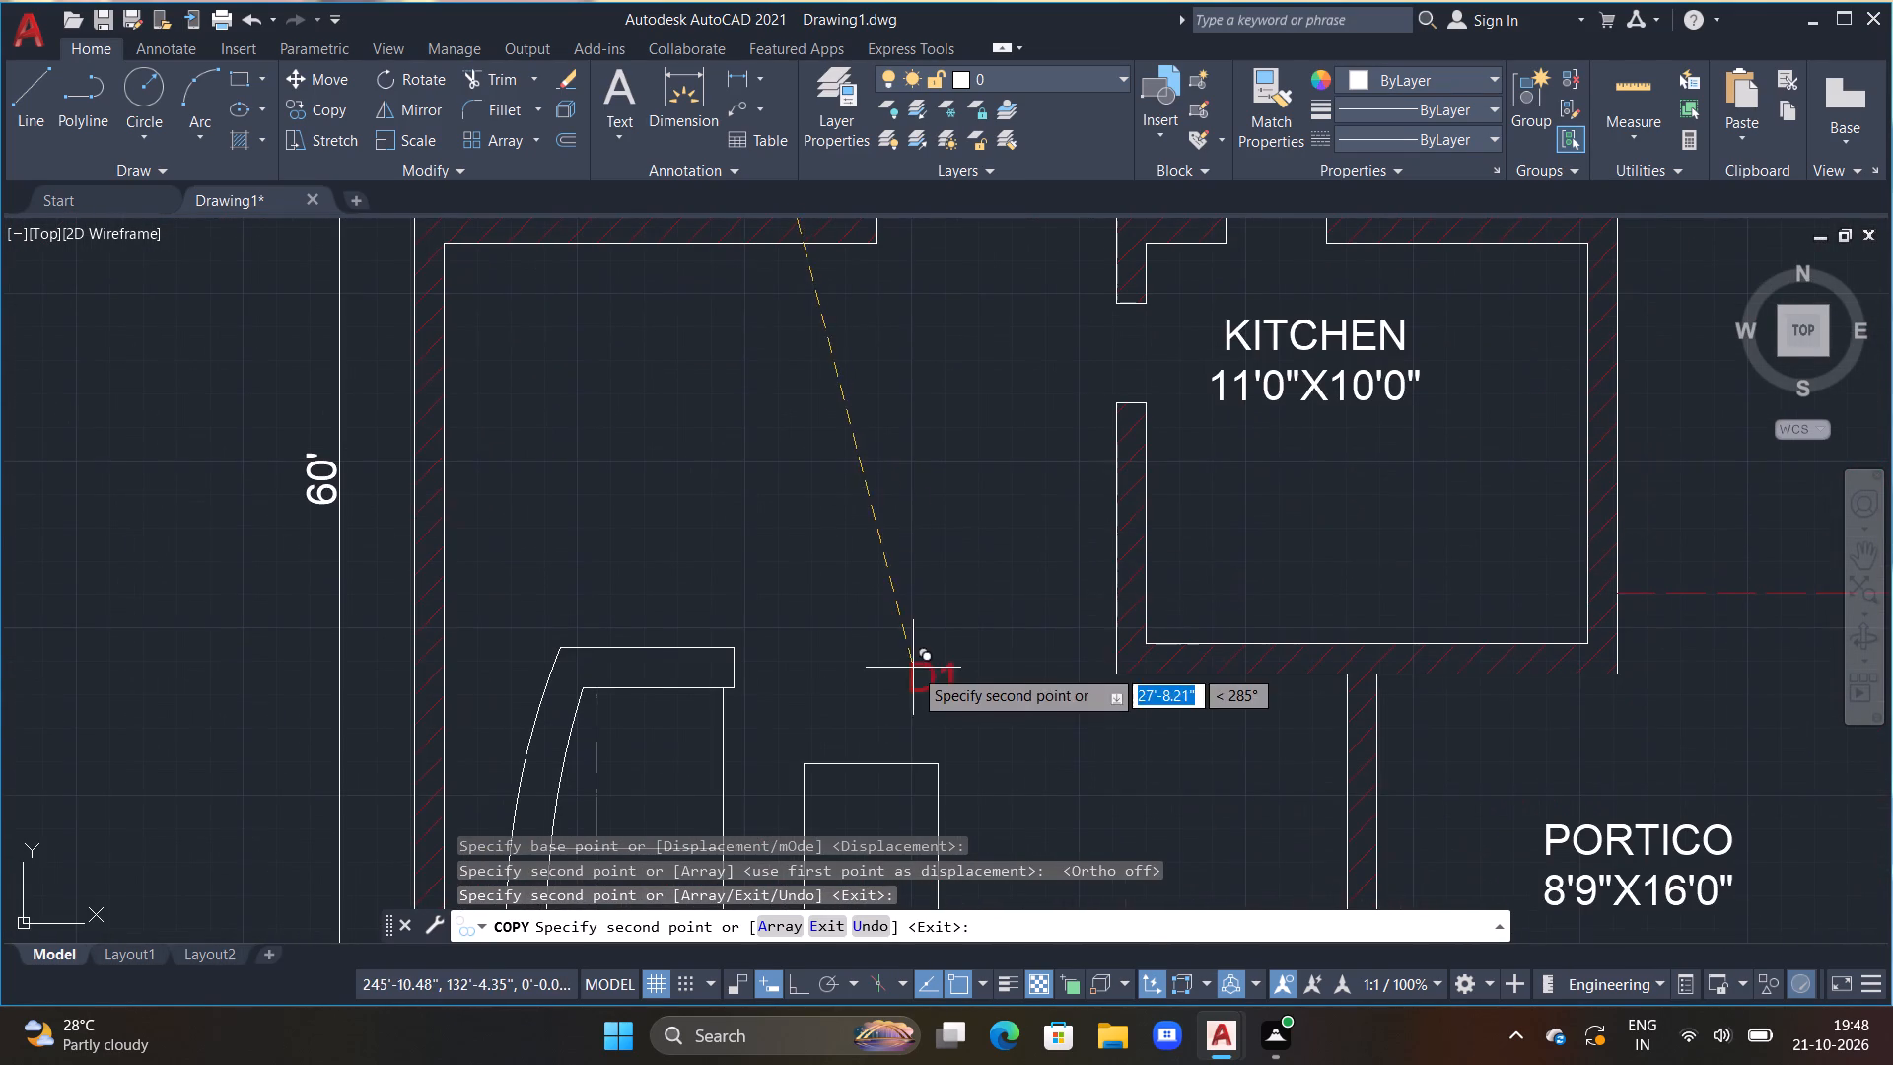
middle_click(913, 669)
middle_click_drag(934, 490, 885, 760)
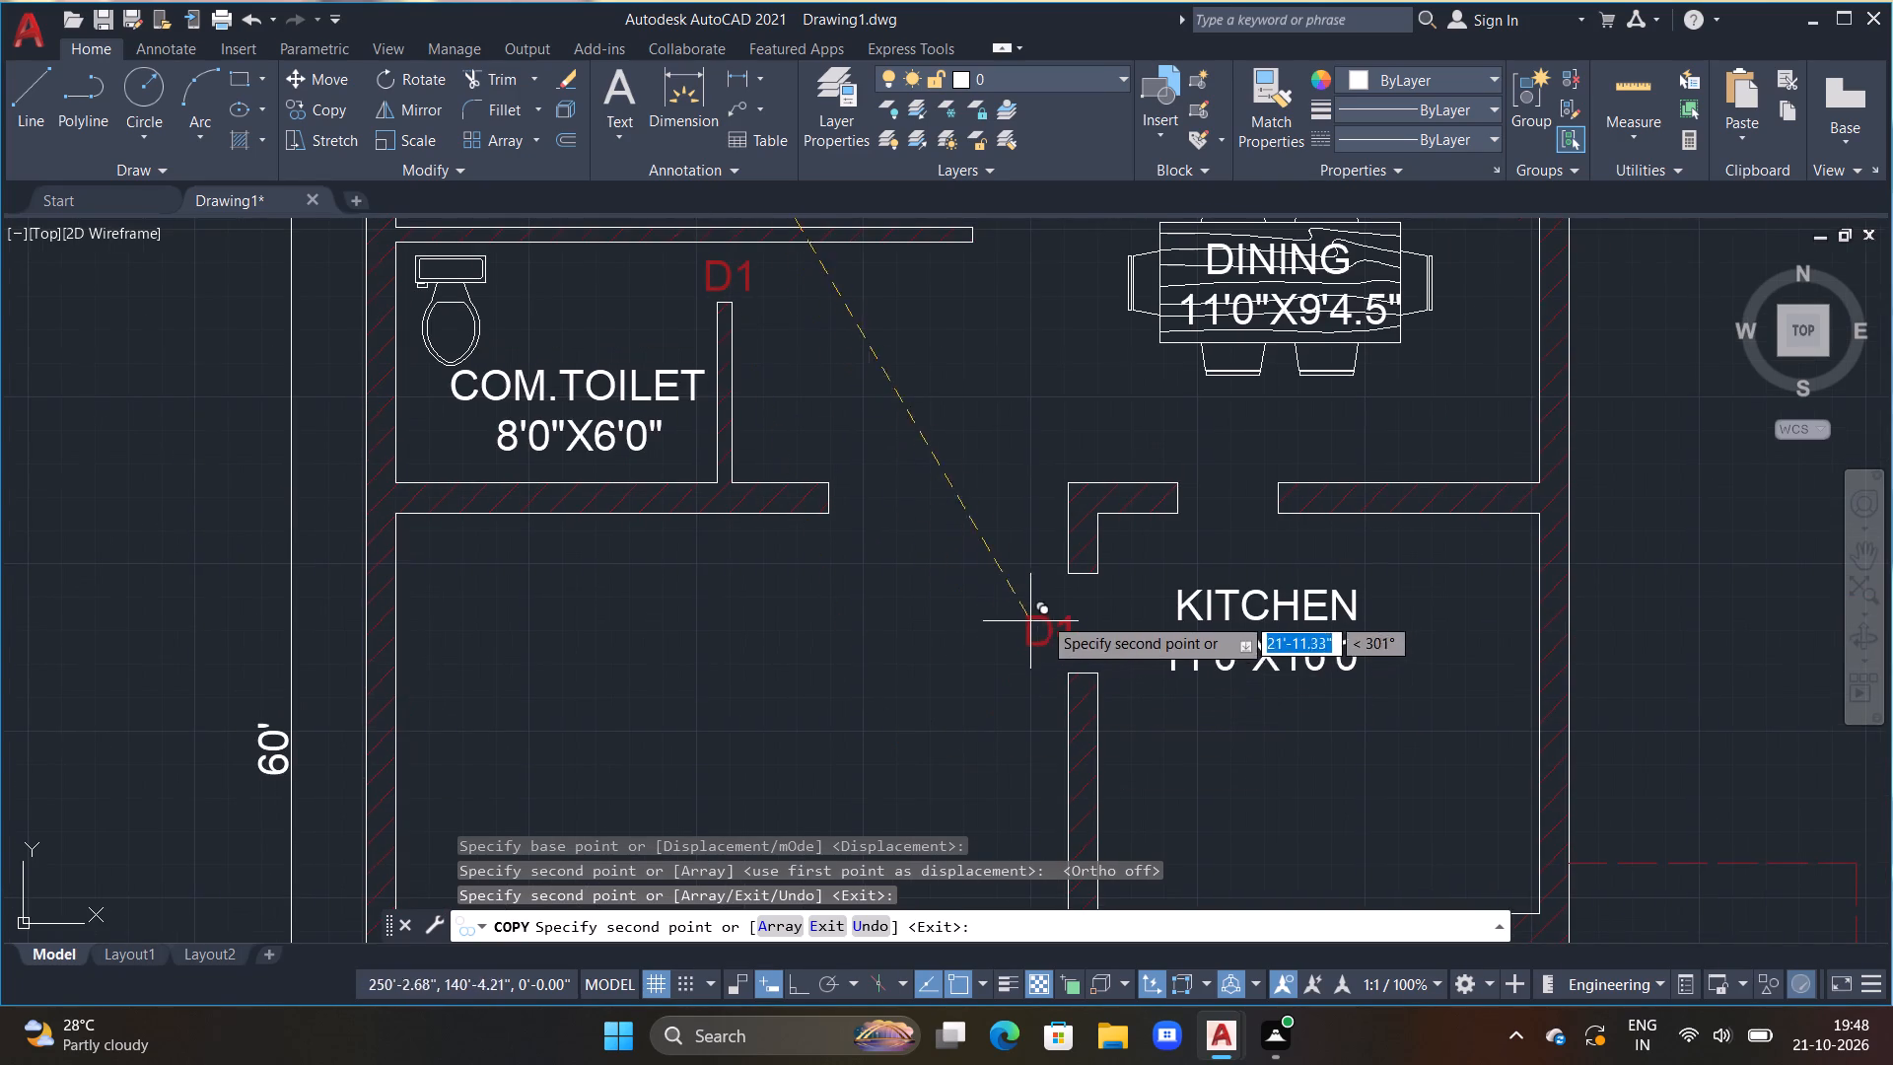
scroll(1075, 614, "up", 1)
double_click(1075, 614)
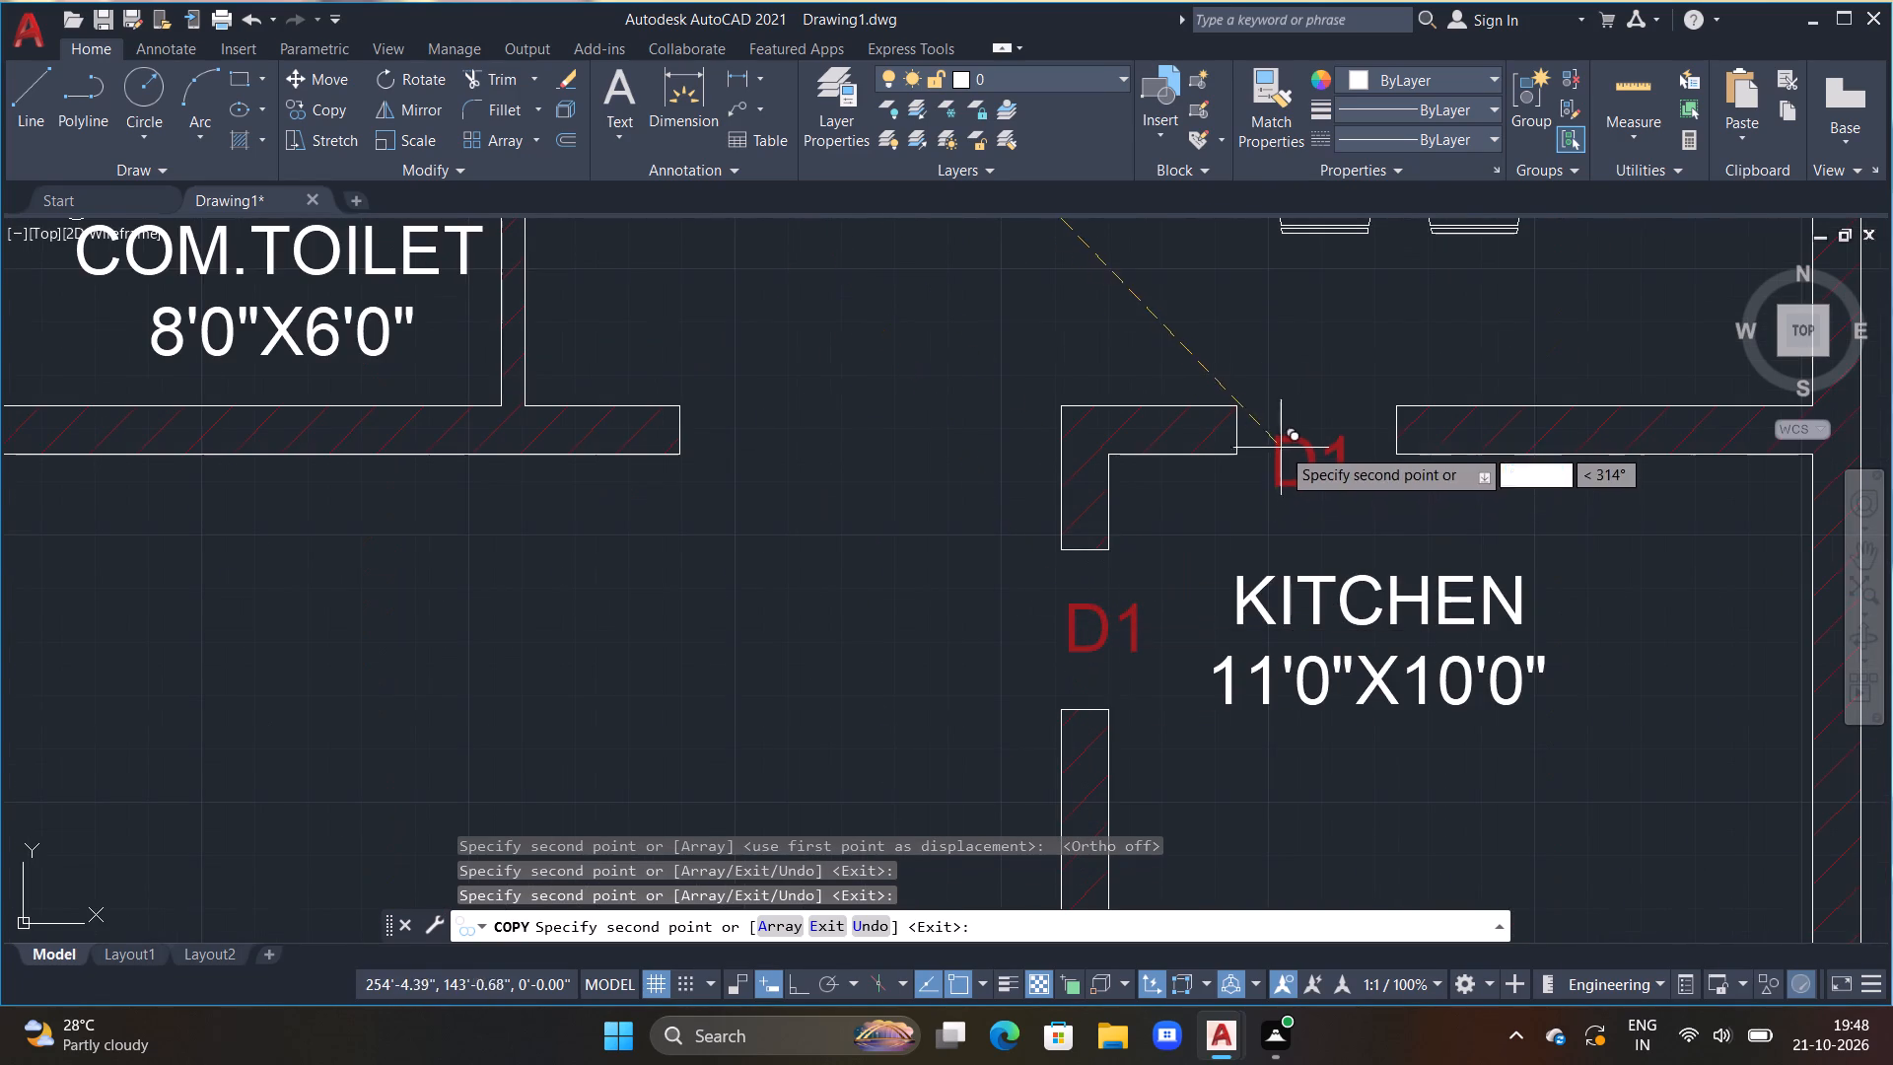
left_click(1282, 424)
Place D1 copies in the gap between the staircase and the east wall and at BED-1's southeast opening, ending the copy.
scroll(1276, 357, "down", 3)
middle_click_drag(1276, 299, 1245, 443)
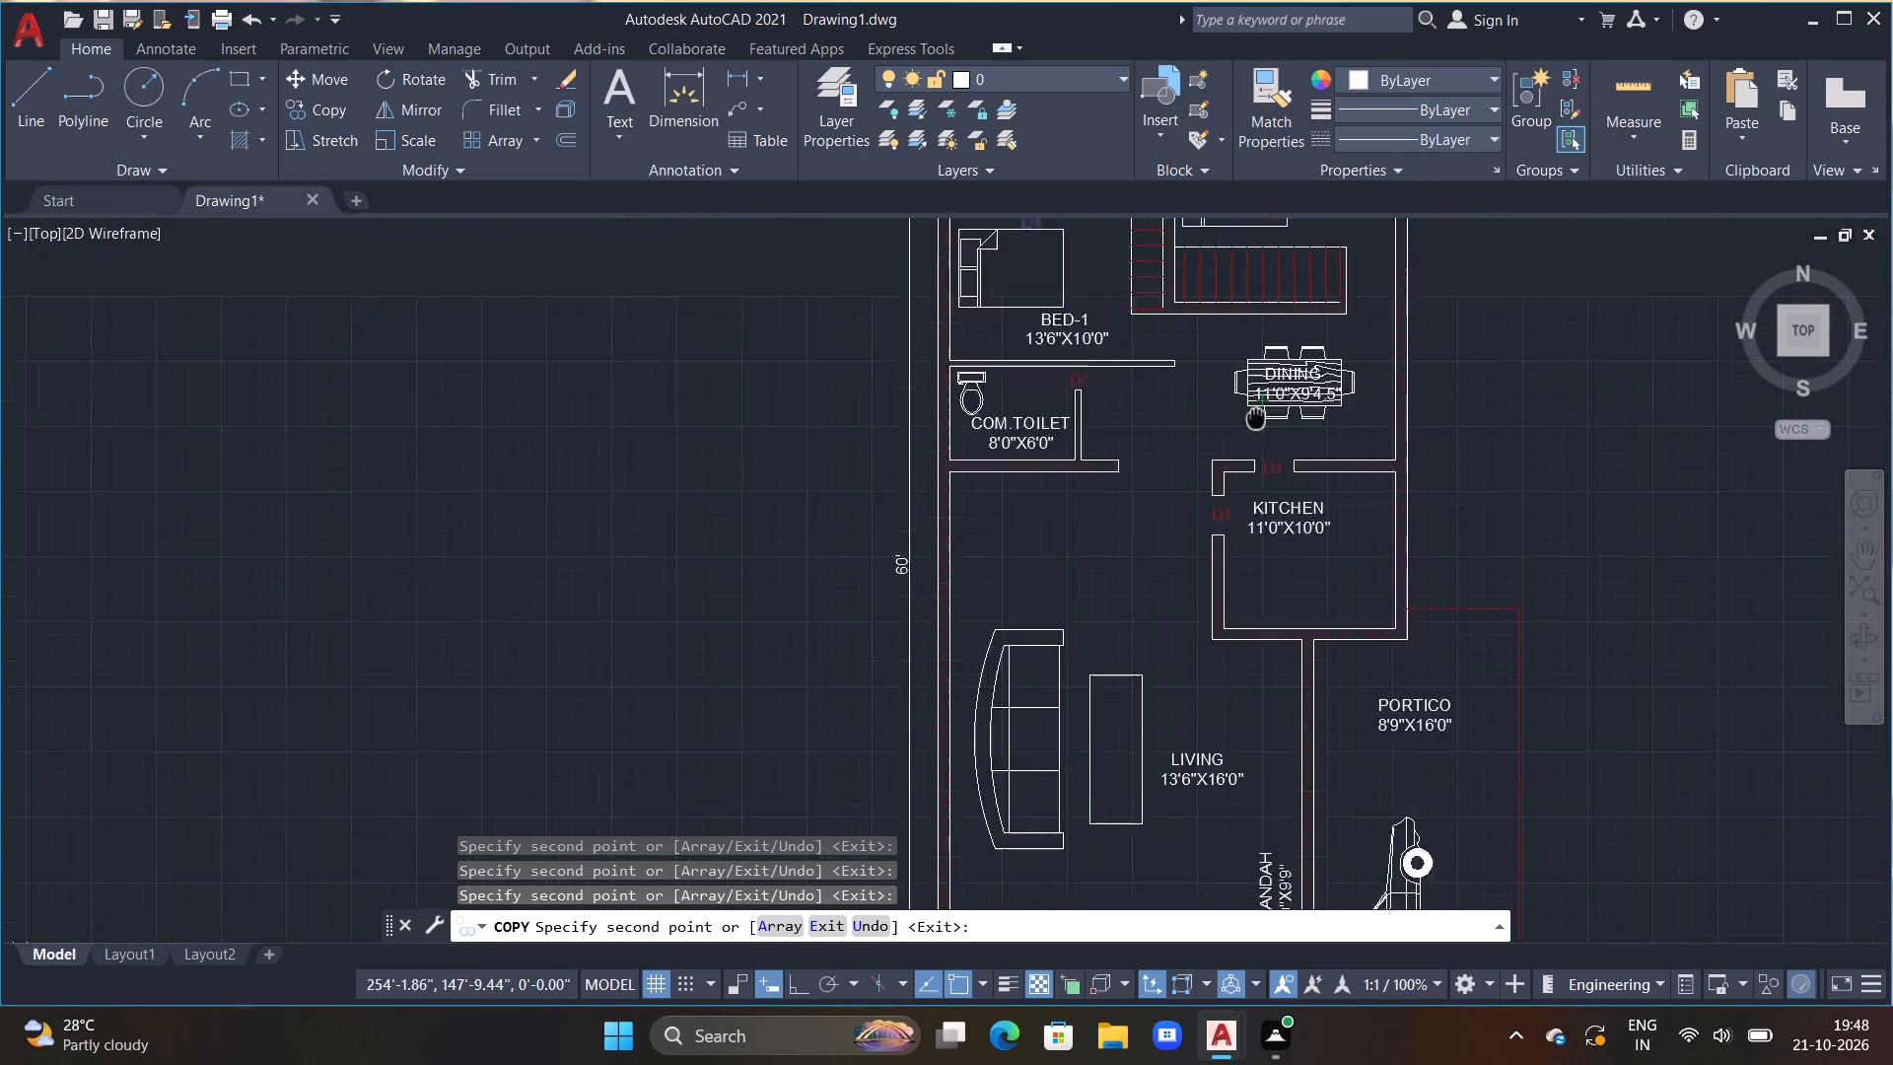
middle_click_drag(1245, 443, 1148, 689)
scroll(1234, 543, "up", 1)
scroll(1261, 619, "up", 1)
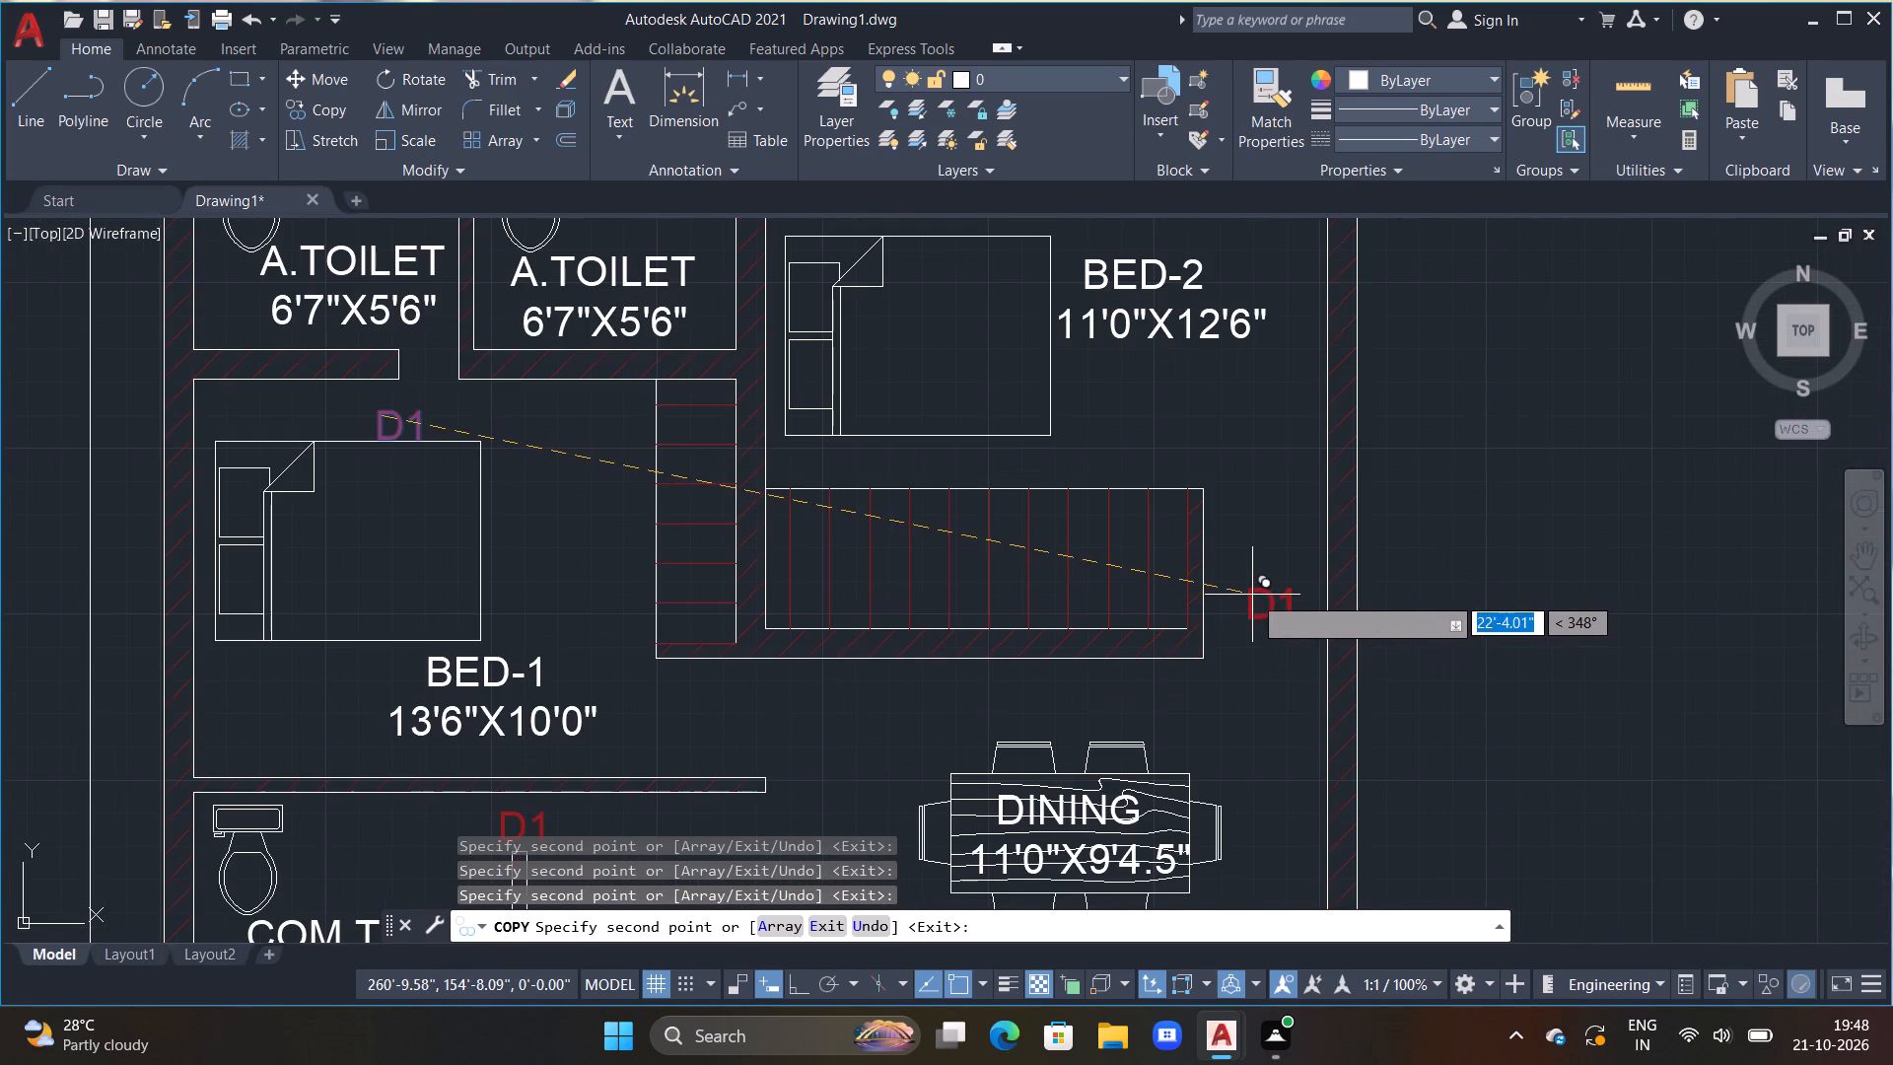
left_click(1252, 595)
scroll(1227, 612, "down", 2)
middle_click_drag(784, 691, 863, 580)
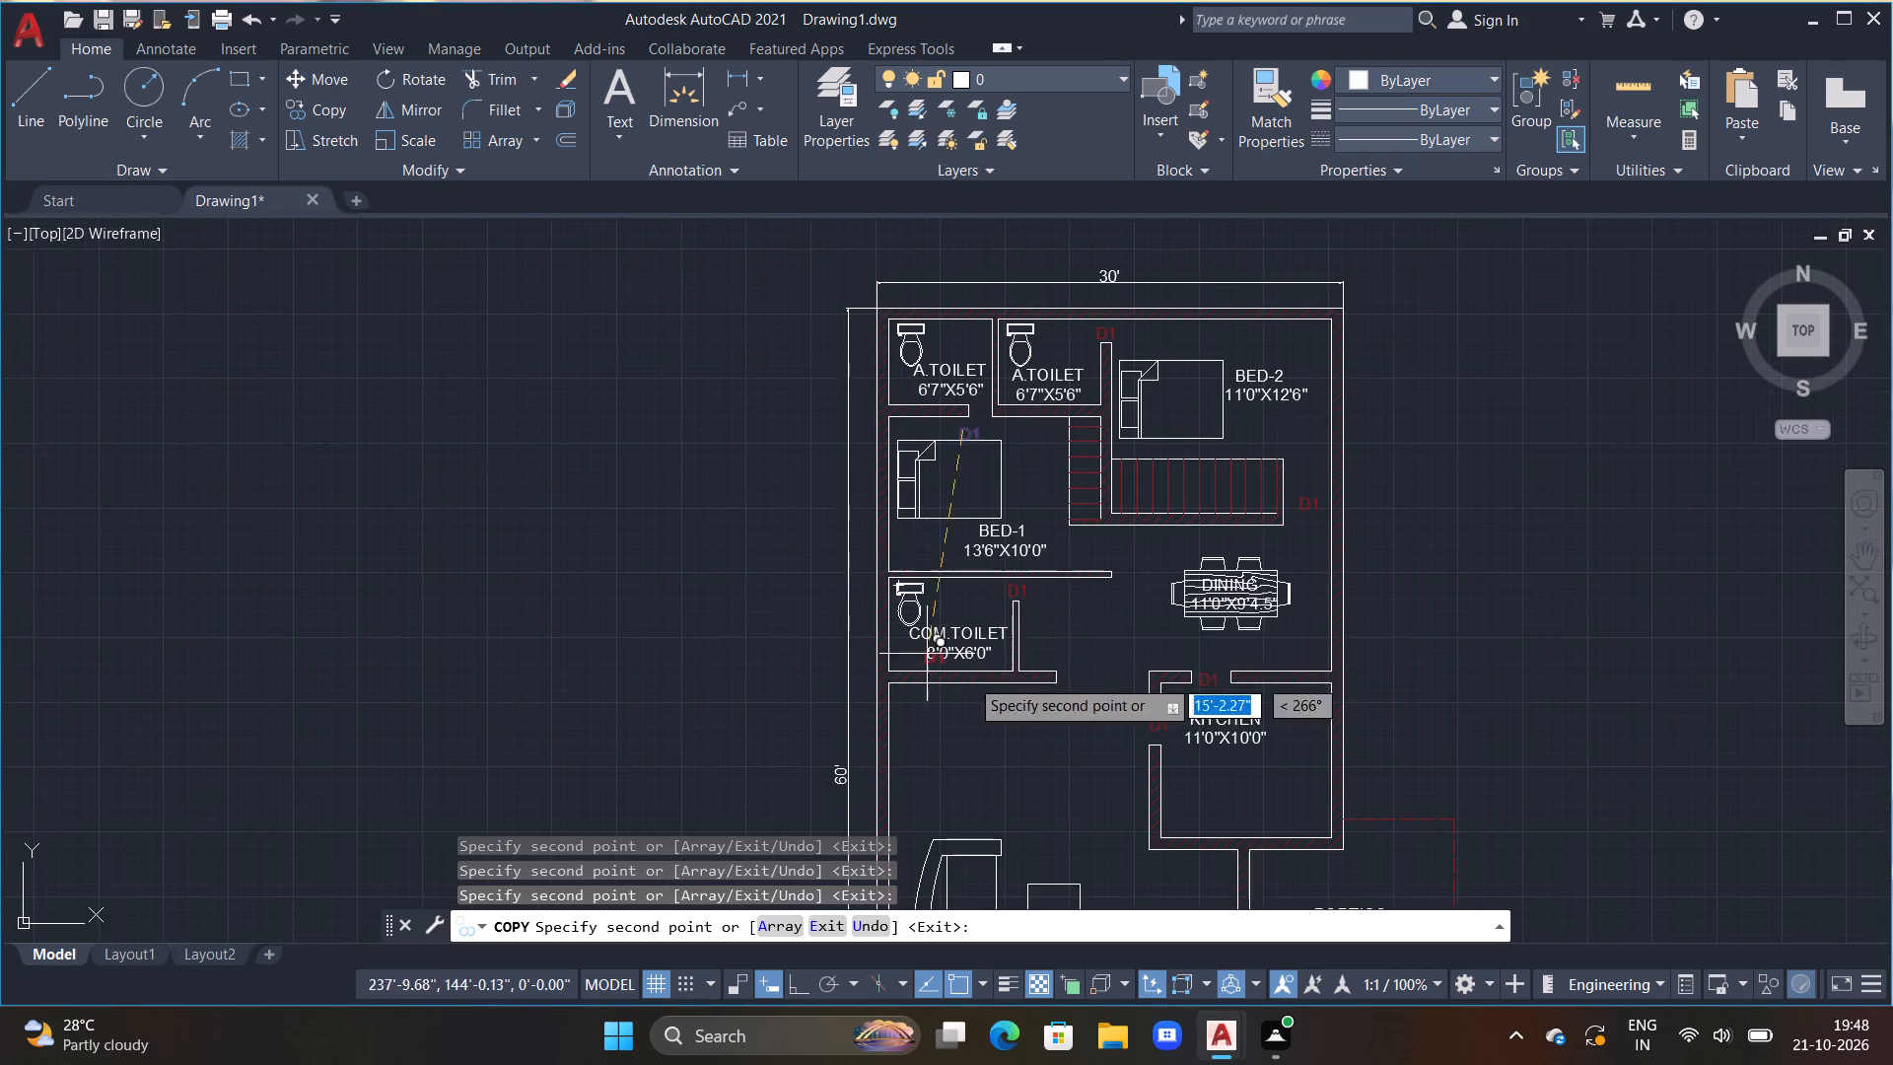
scroll(1077, 537, "up", 2)
left_click(1082, 548)
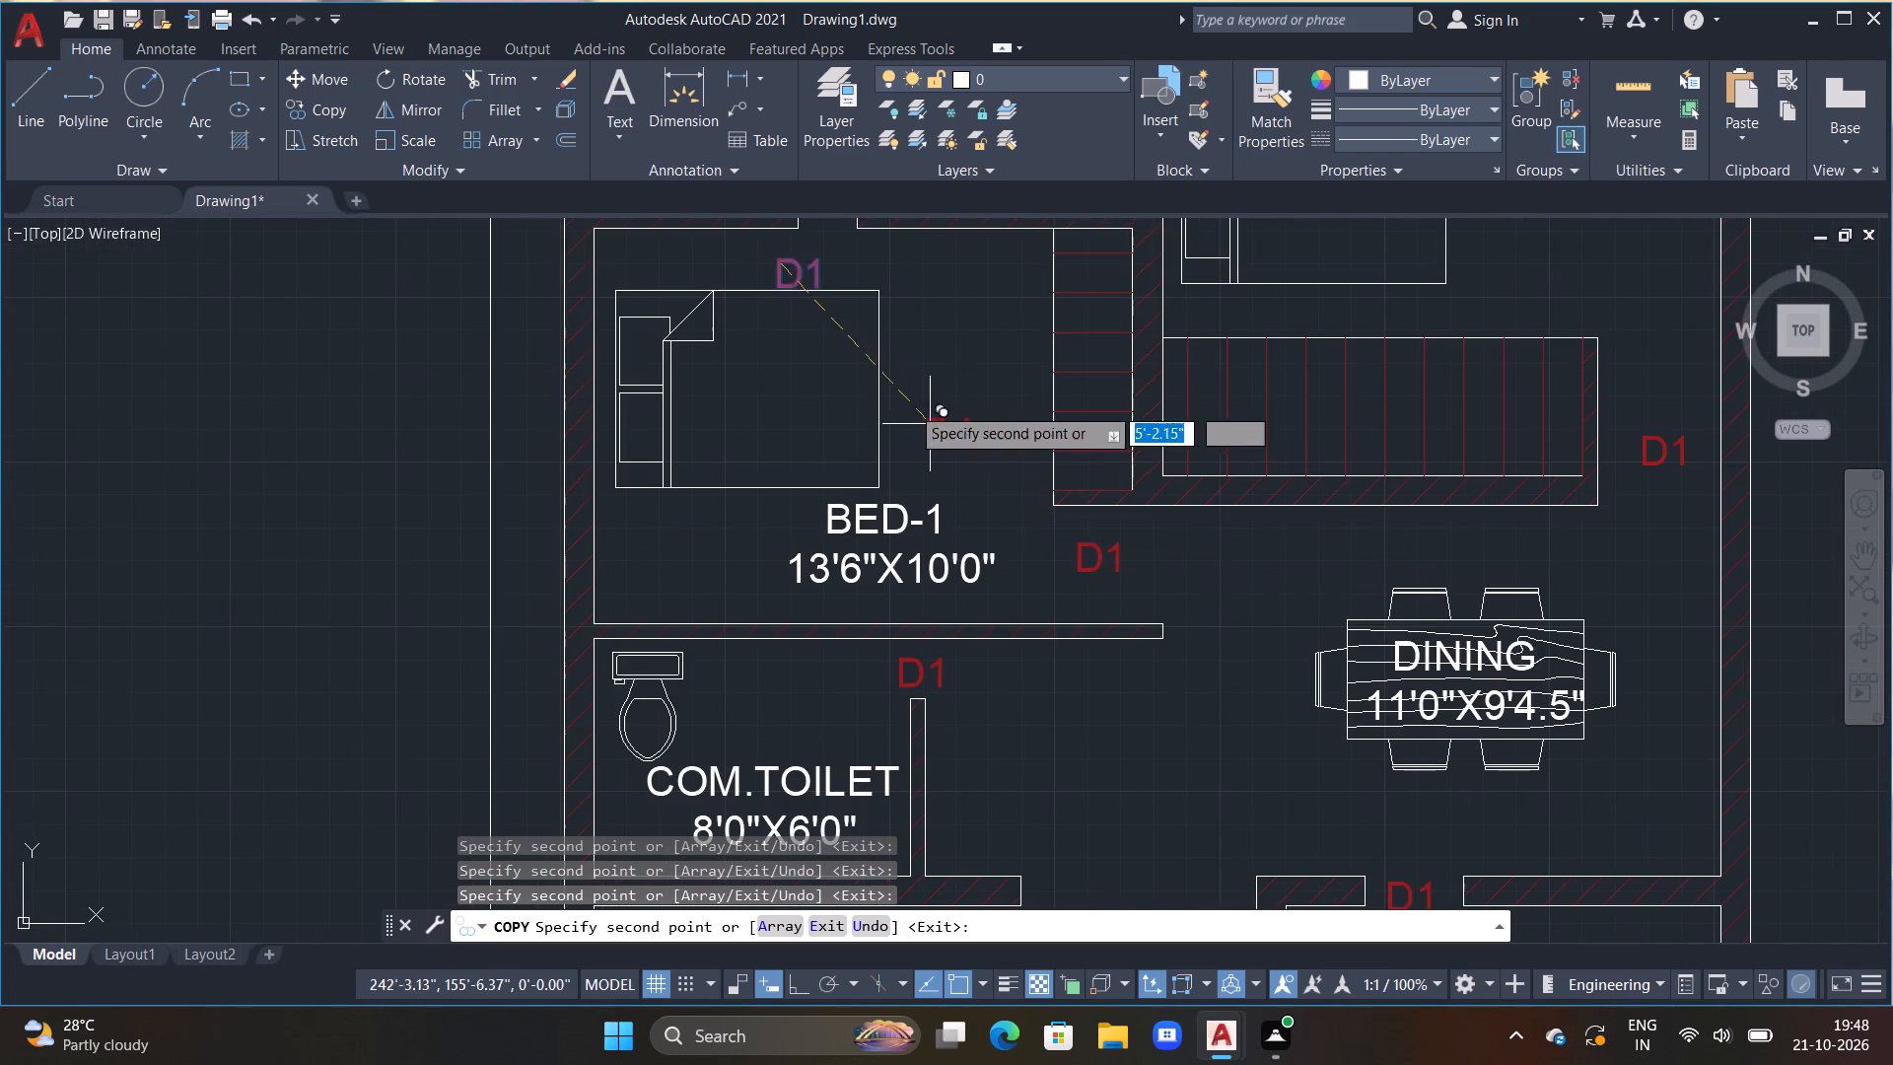
middle_click_drag(881, 365, 955, 574)
key("Escape")
Move the D1 label above BED-1's bed into the door opening in the western A.TOILET's south wall.
left_click(847, 475)
left_click(873, 484)
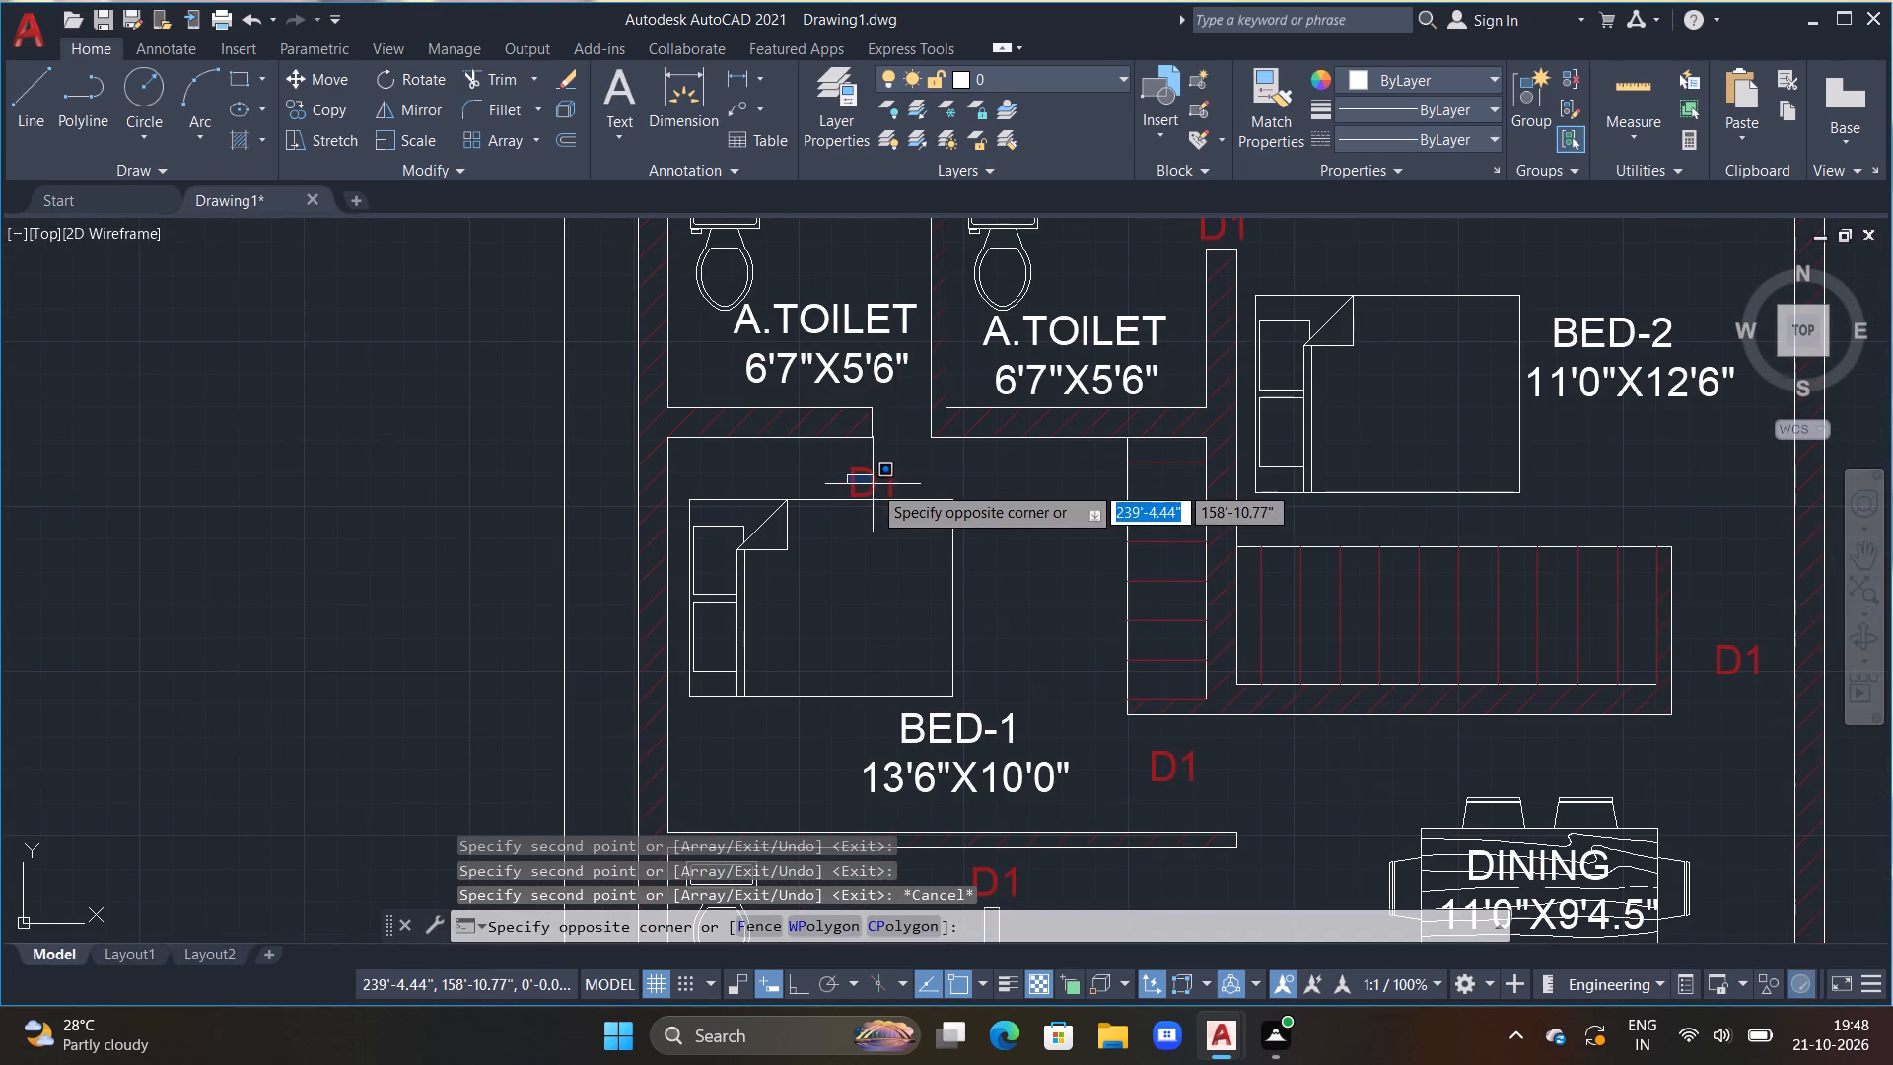
left_click(884, 486)
key("Escape")
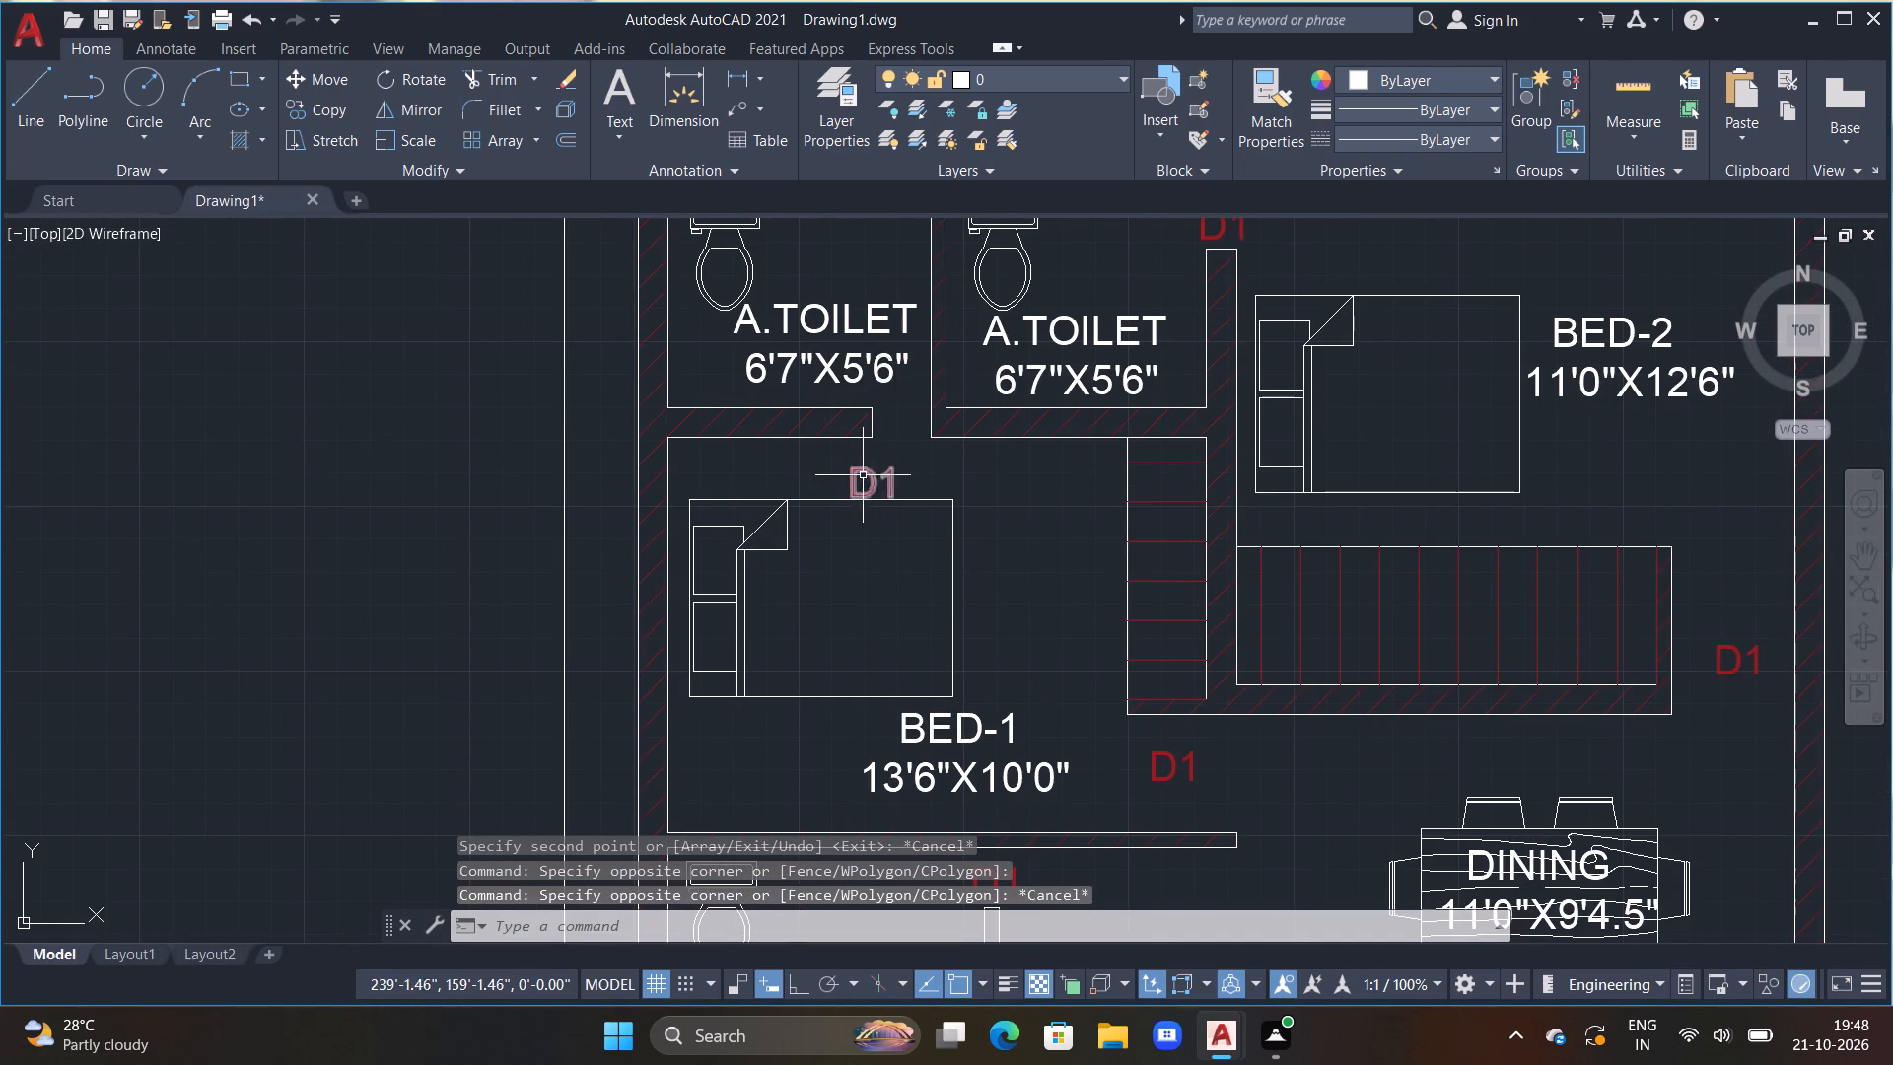
left_click(860, 474)
type("M")
key("space")
left_click(873, 490)
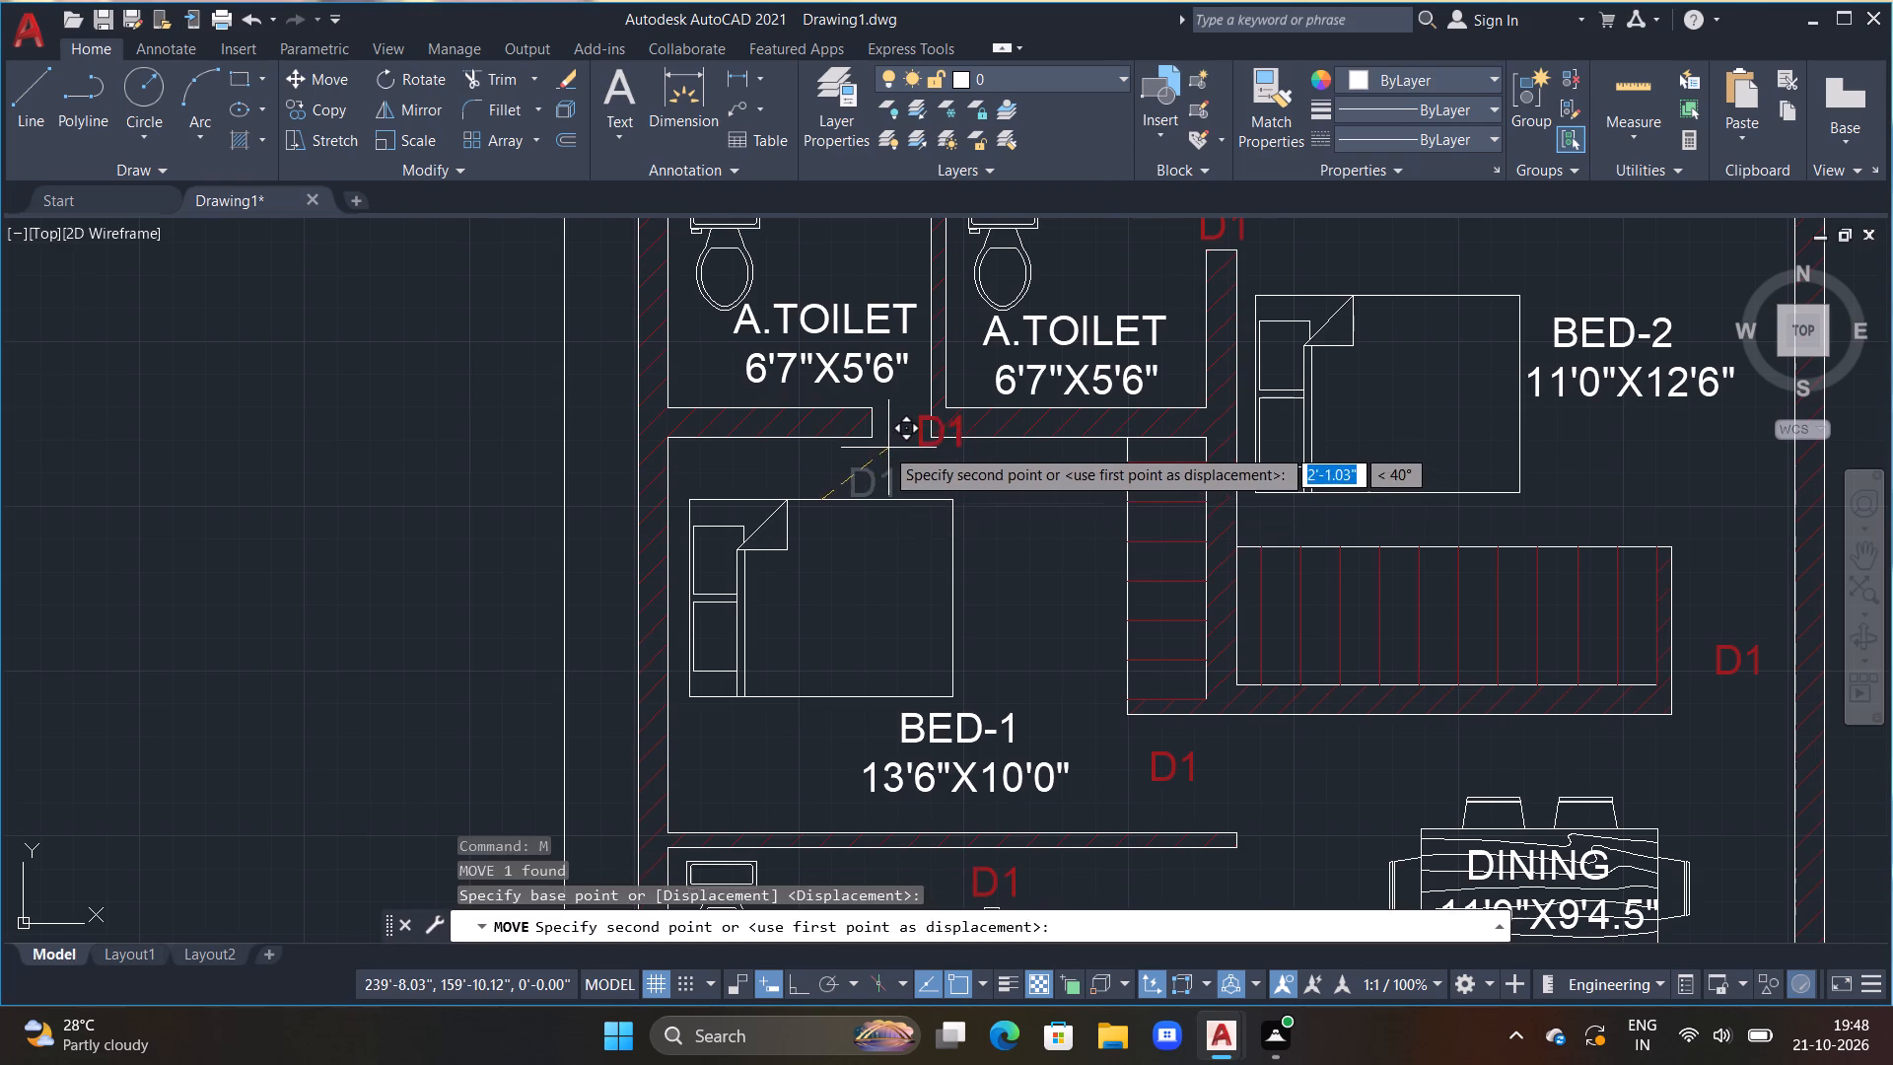
scroll(884, 447, "up", 4)
middle_click_drag(728, 440, 550, 691)
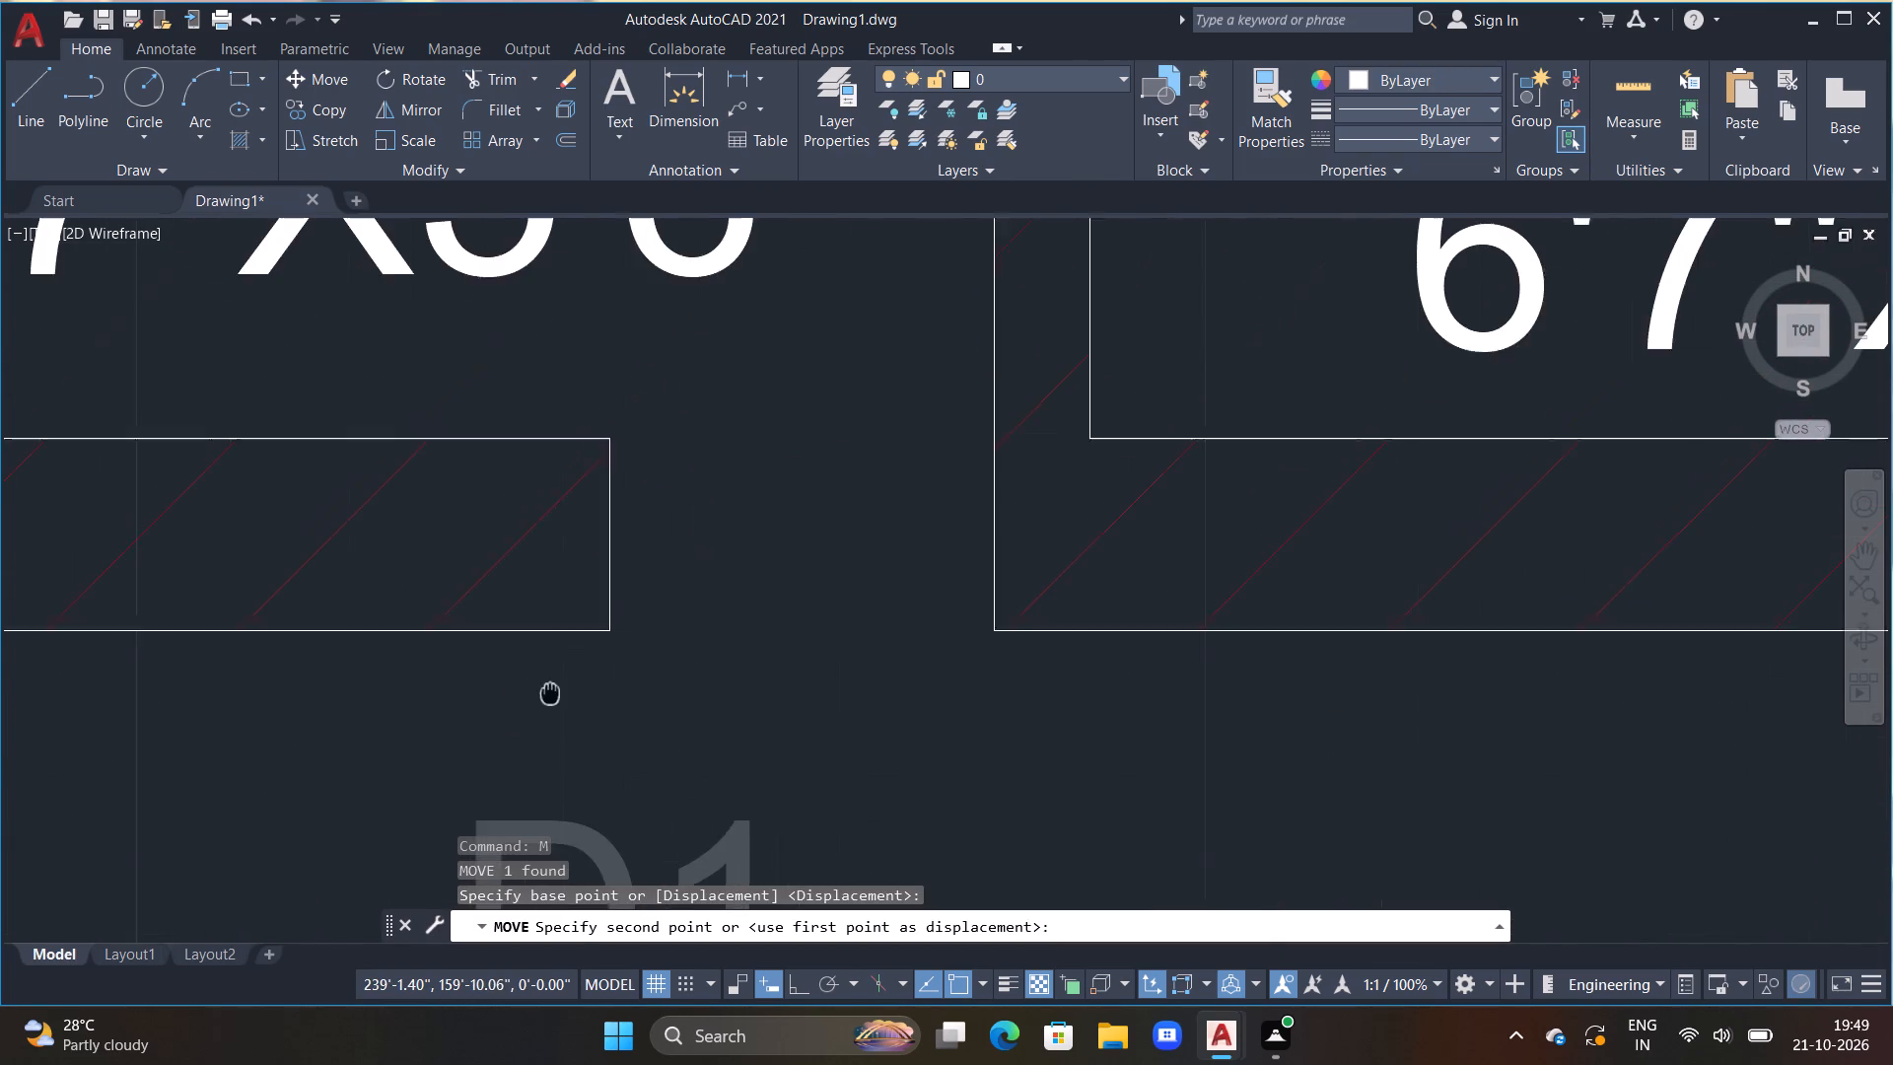
middle_click_drag(550, 691, 536, 706)
left_click(412, 666)
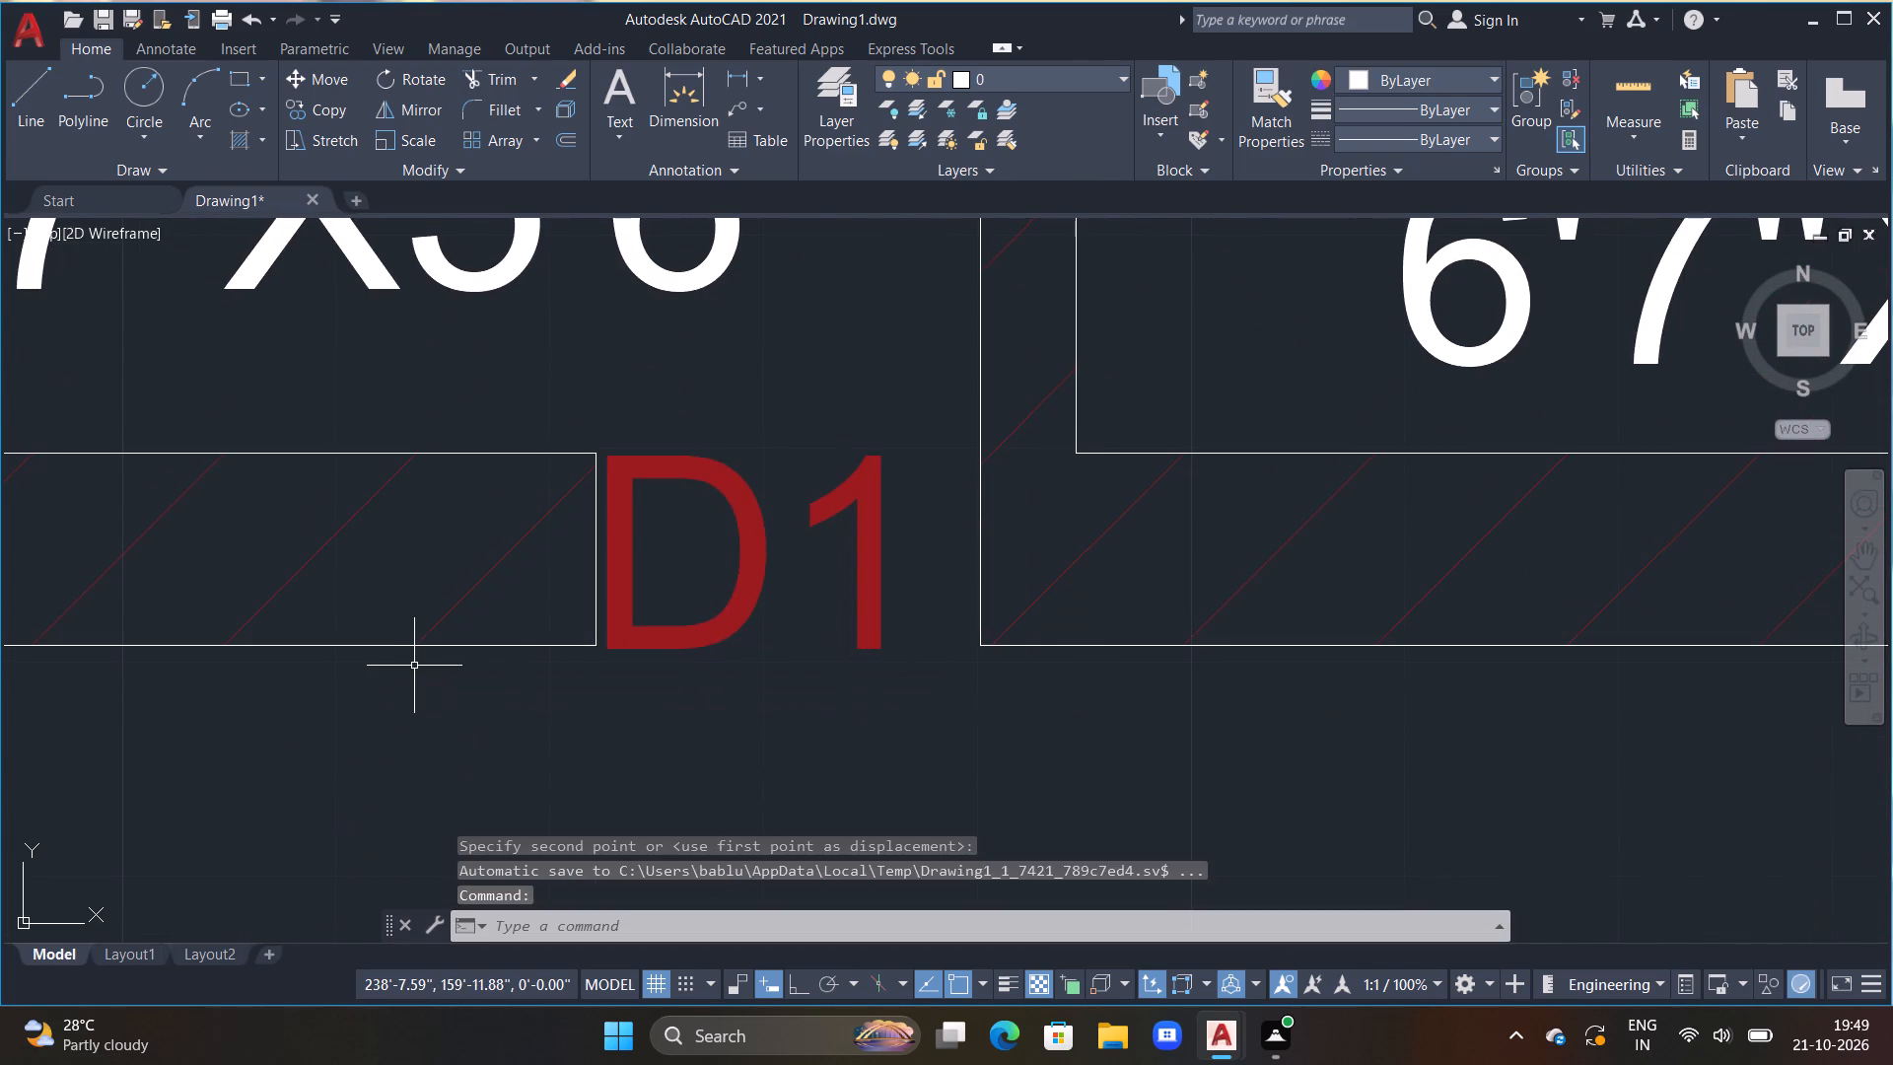
key("Escape")
Nudge the western A.TOILET's D1 label slightly east to centre it between the wall ends.
scroll(432, 680, "down", 3)
scroll(717, 757, "down", 2)
middle_click_drag(729, 753, 879, 576)
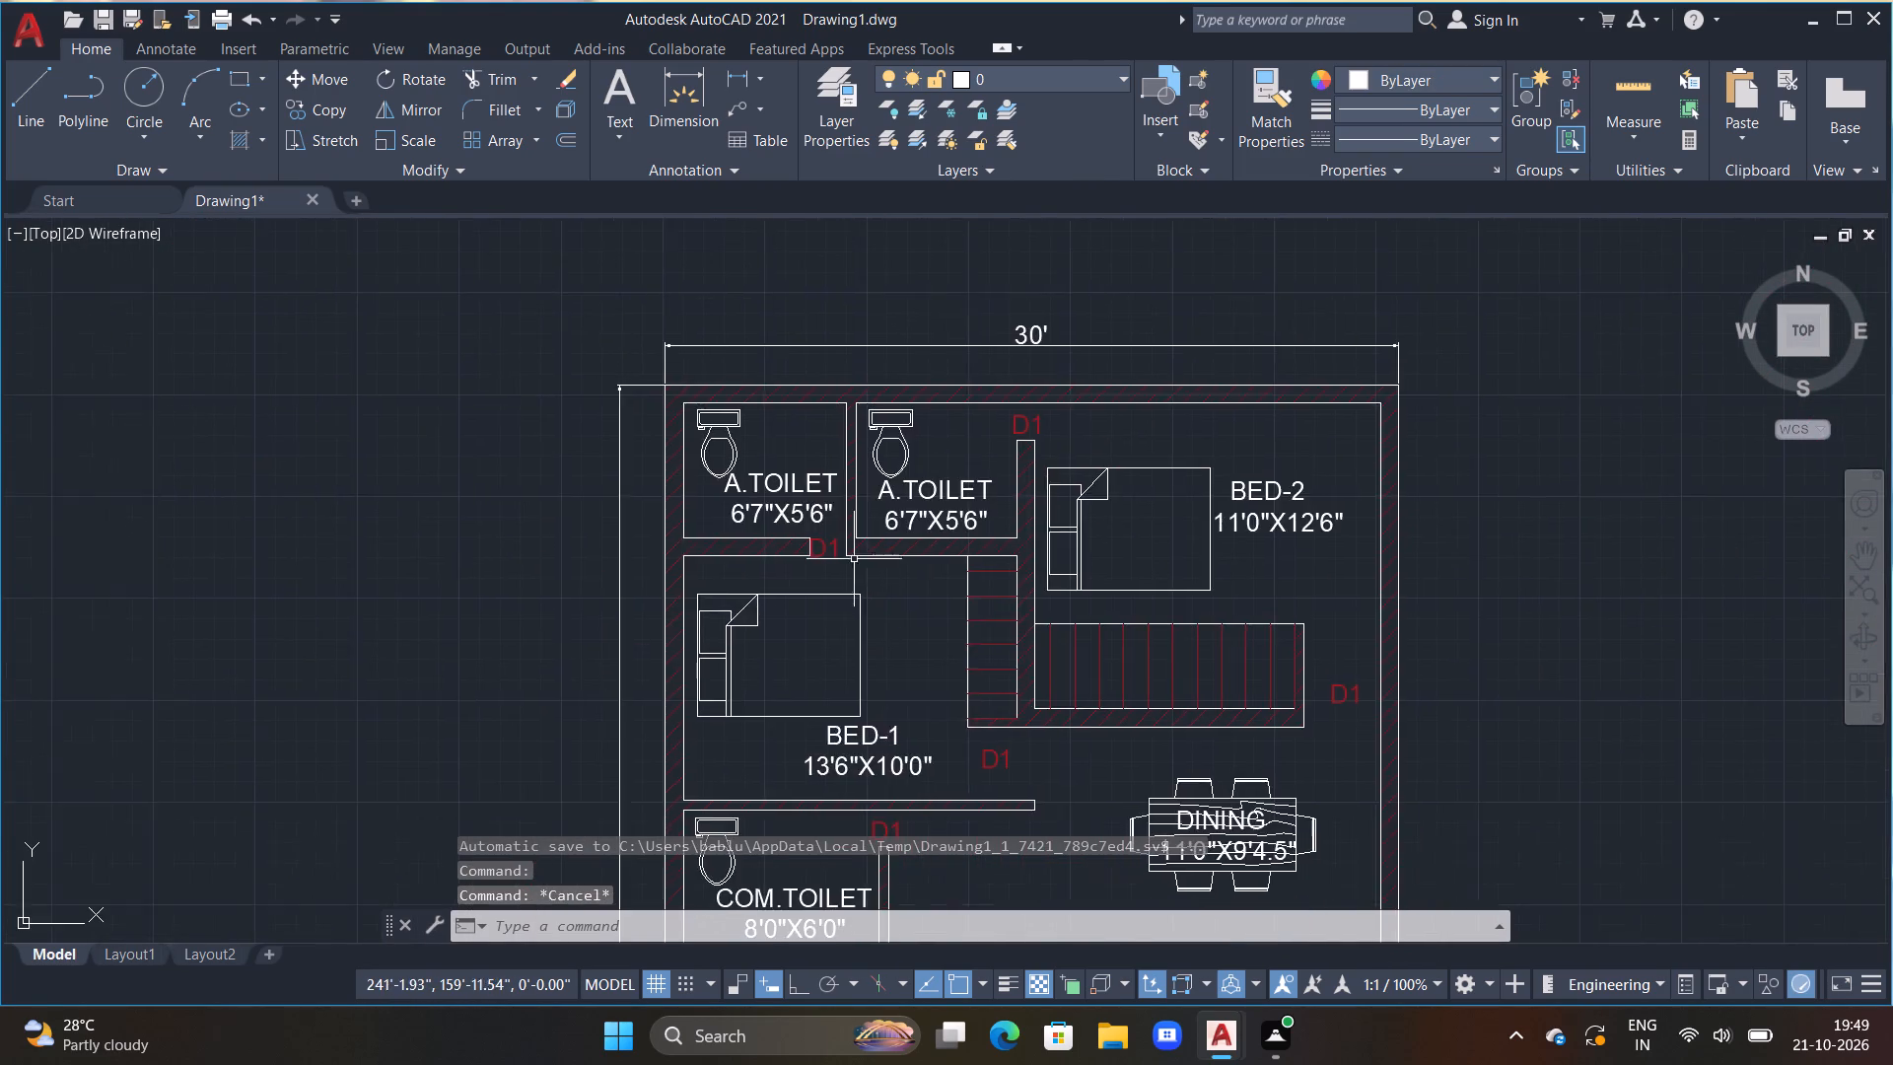
scroll(845, 552, "up", 4)
left_click(743, 553)
left_click(730, 549)
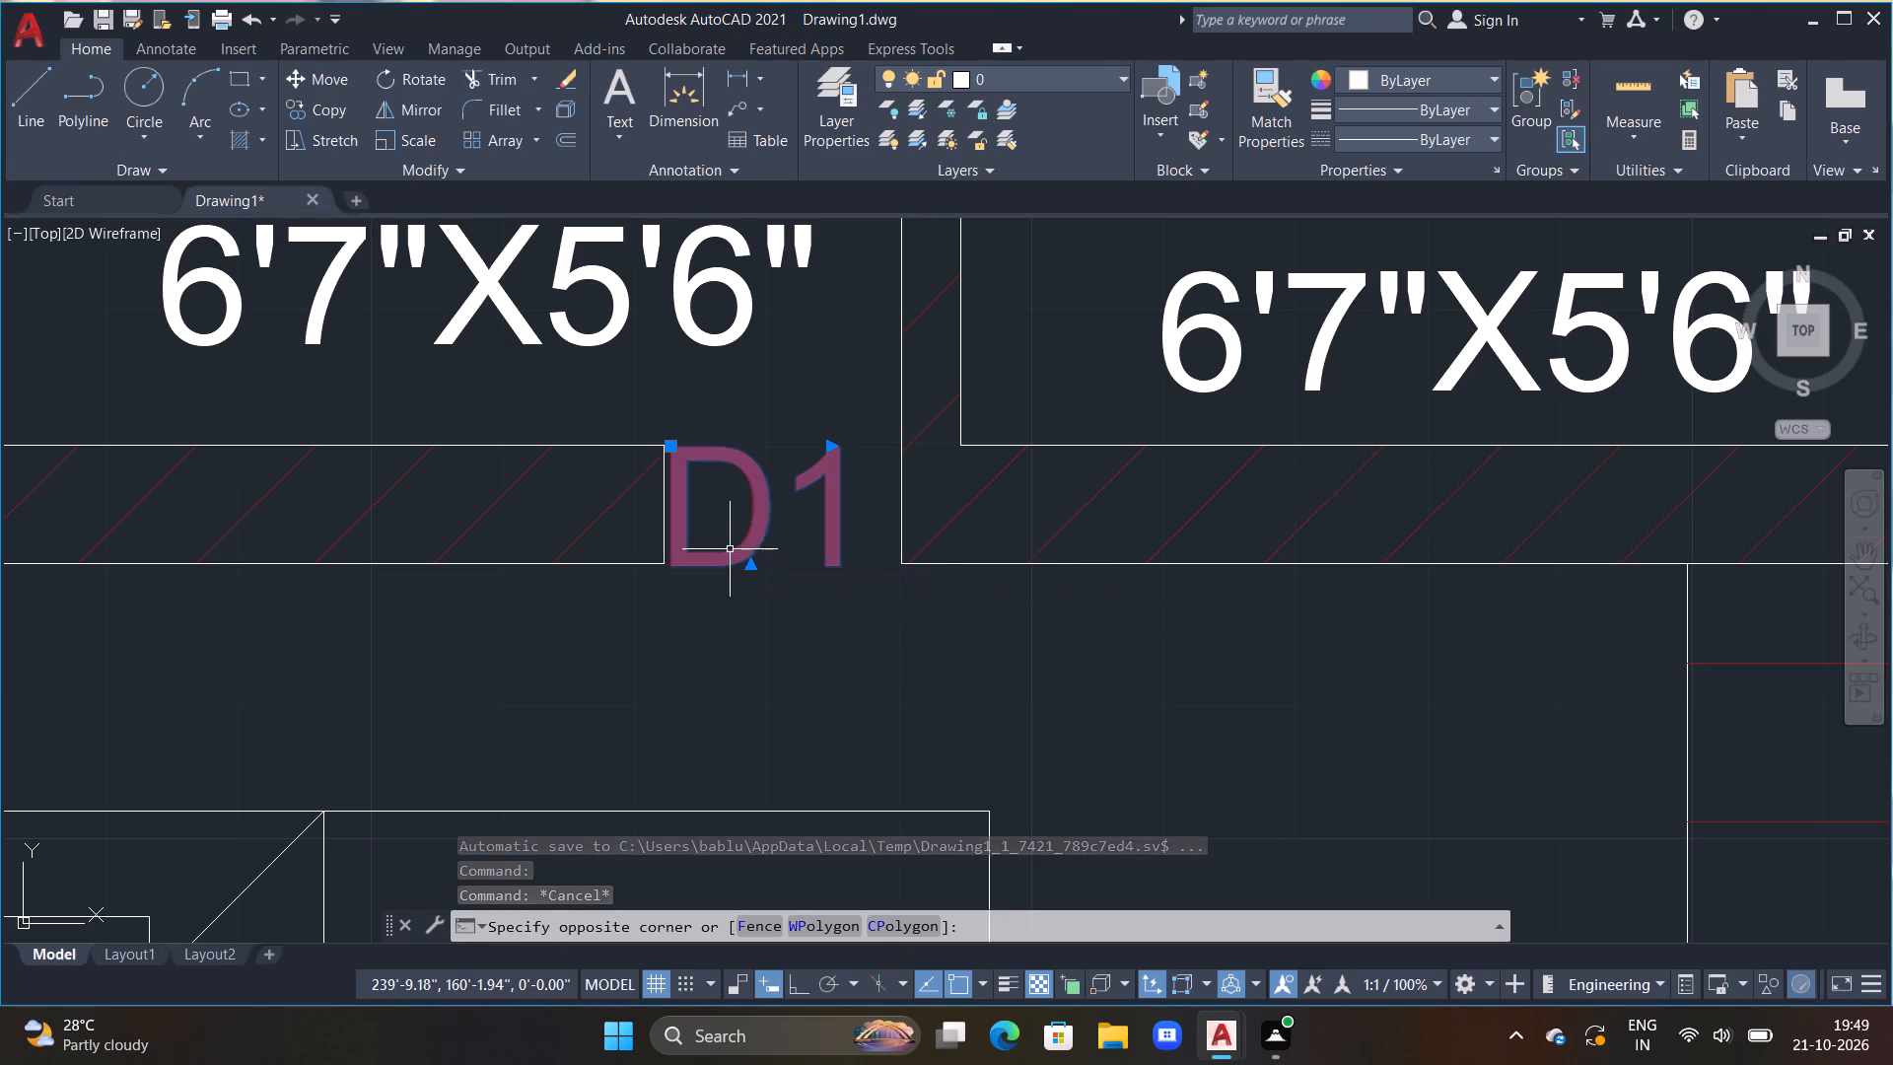
type("M")
key("space")
left_click_drag(747, 652, 764, 654)
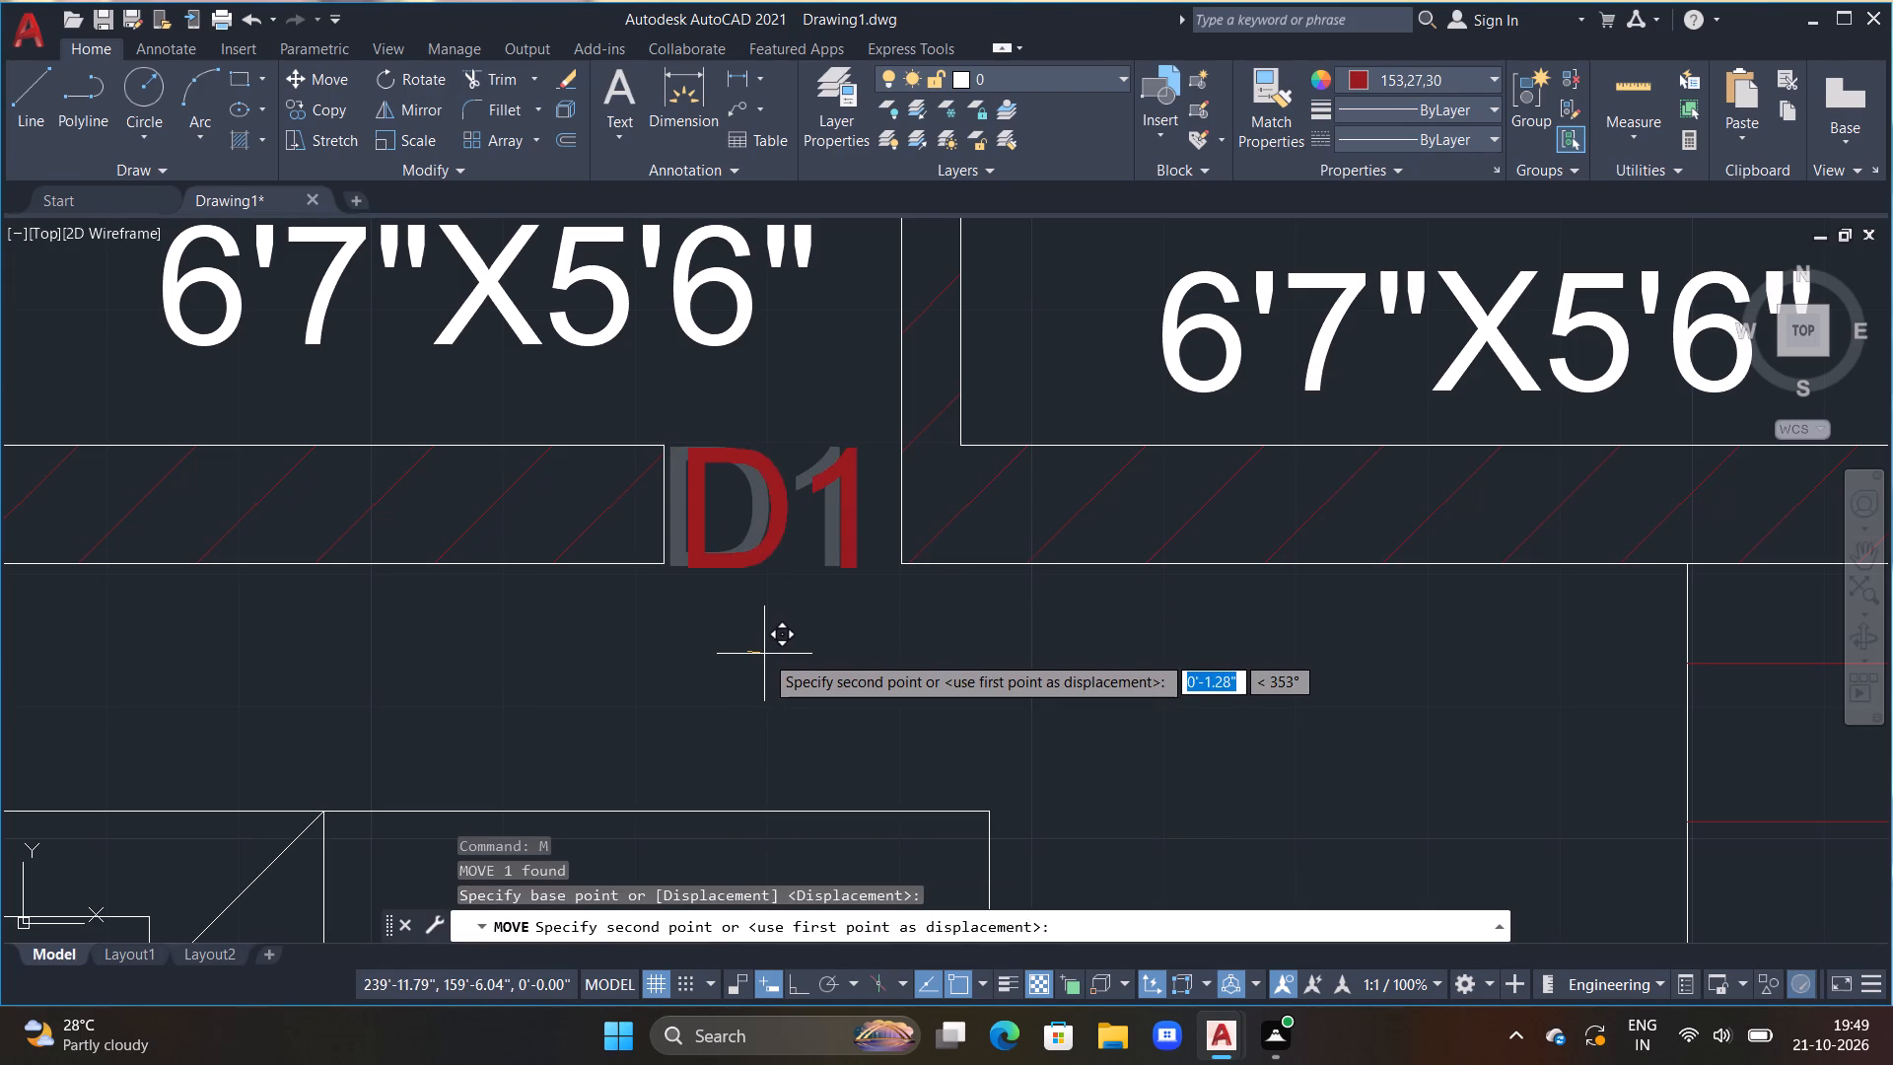
left_click_drag(764, 654, 769, 654)
double_click(769, 654)
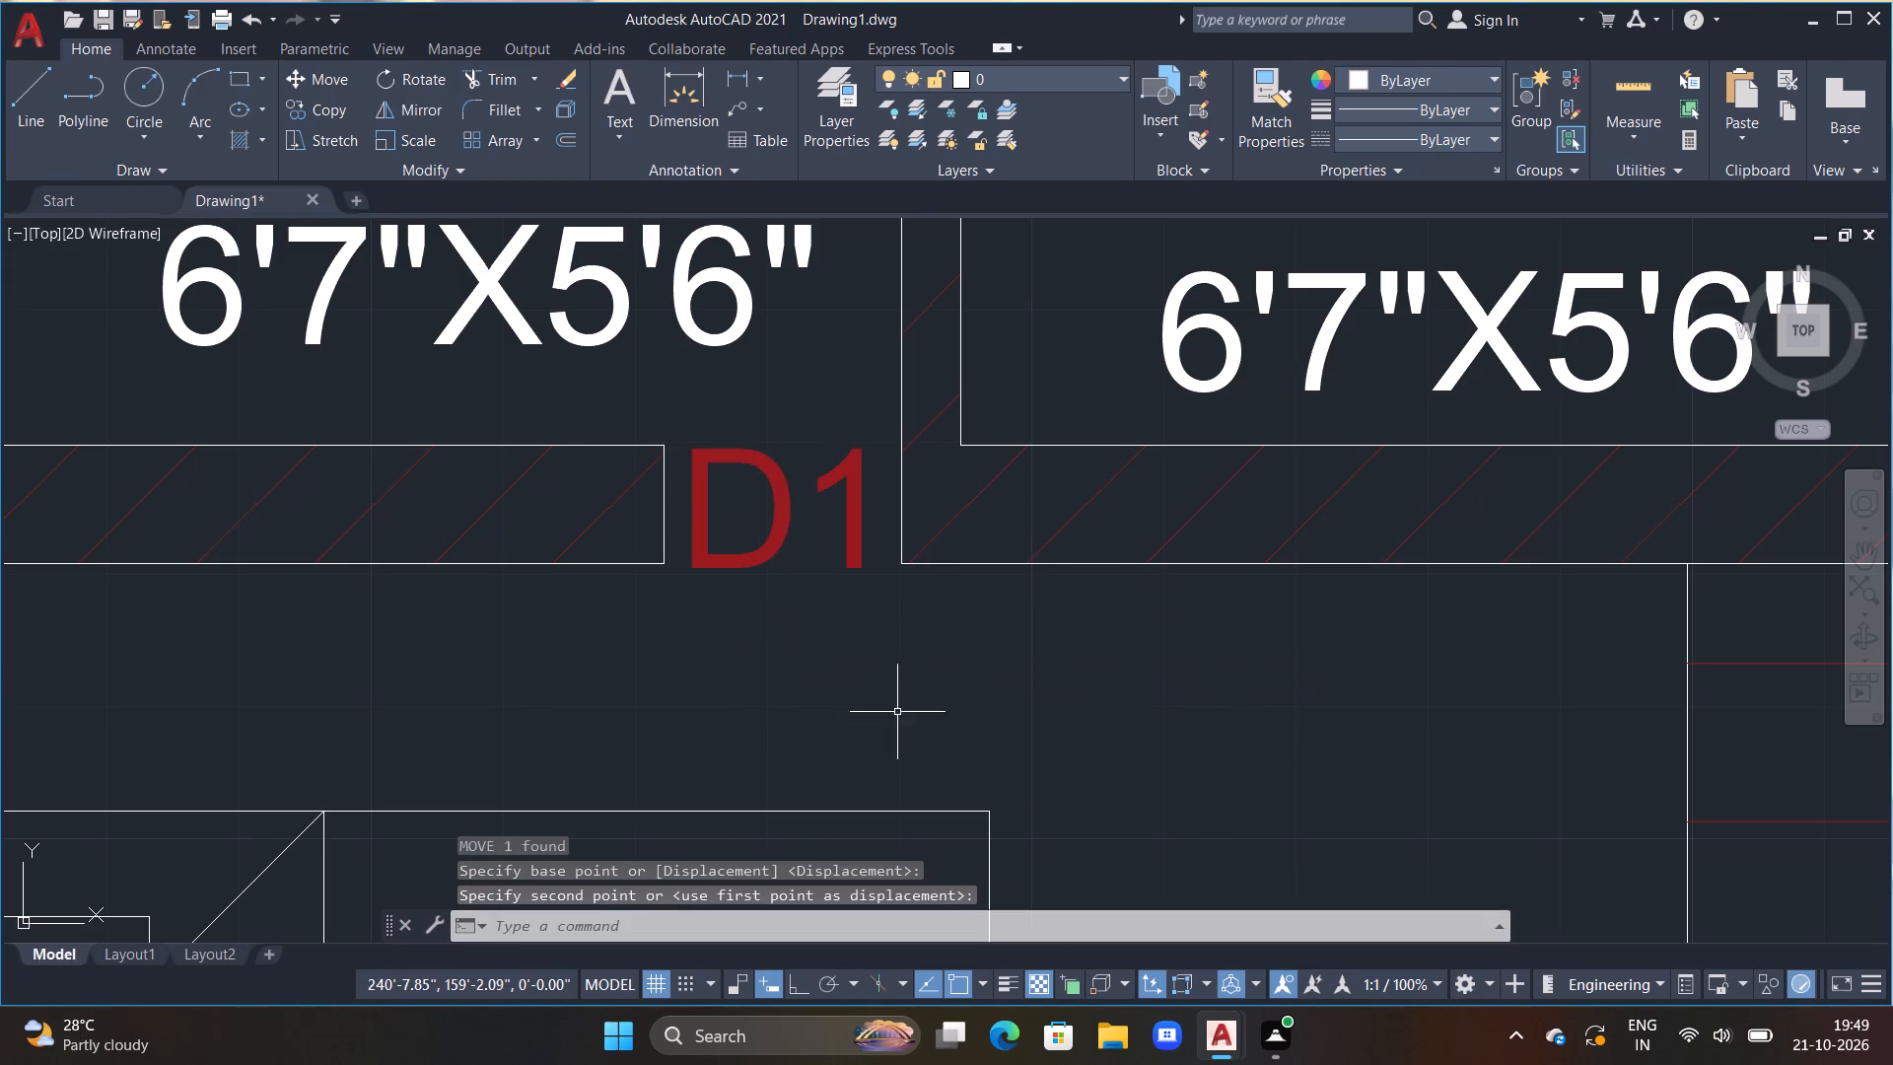
Edit the door label at BED-1's southeast opening to read D.
scroll(944, 726, "down", 2)
middle_click_drag(1104, 740, 976, 588)
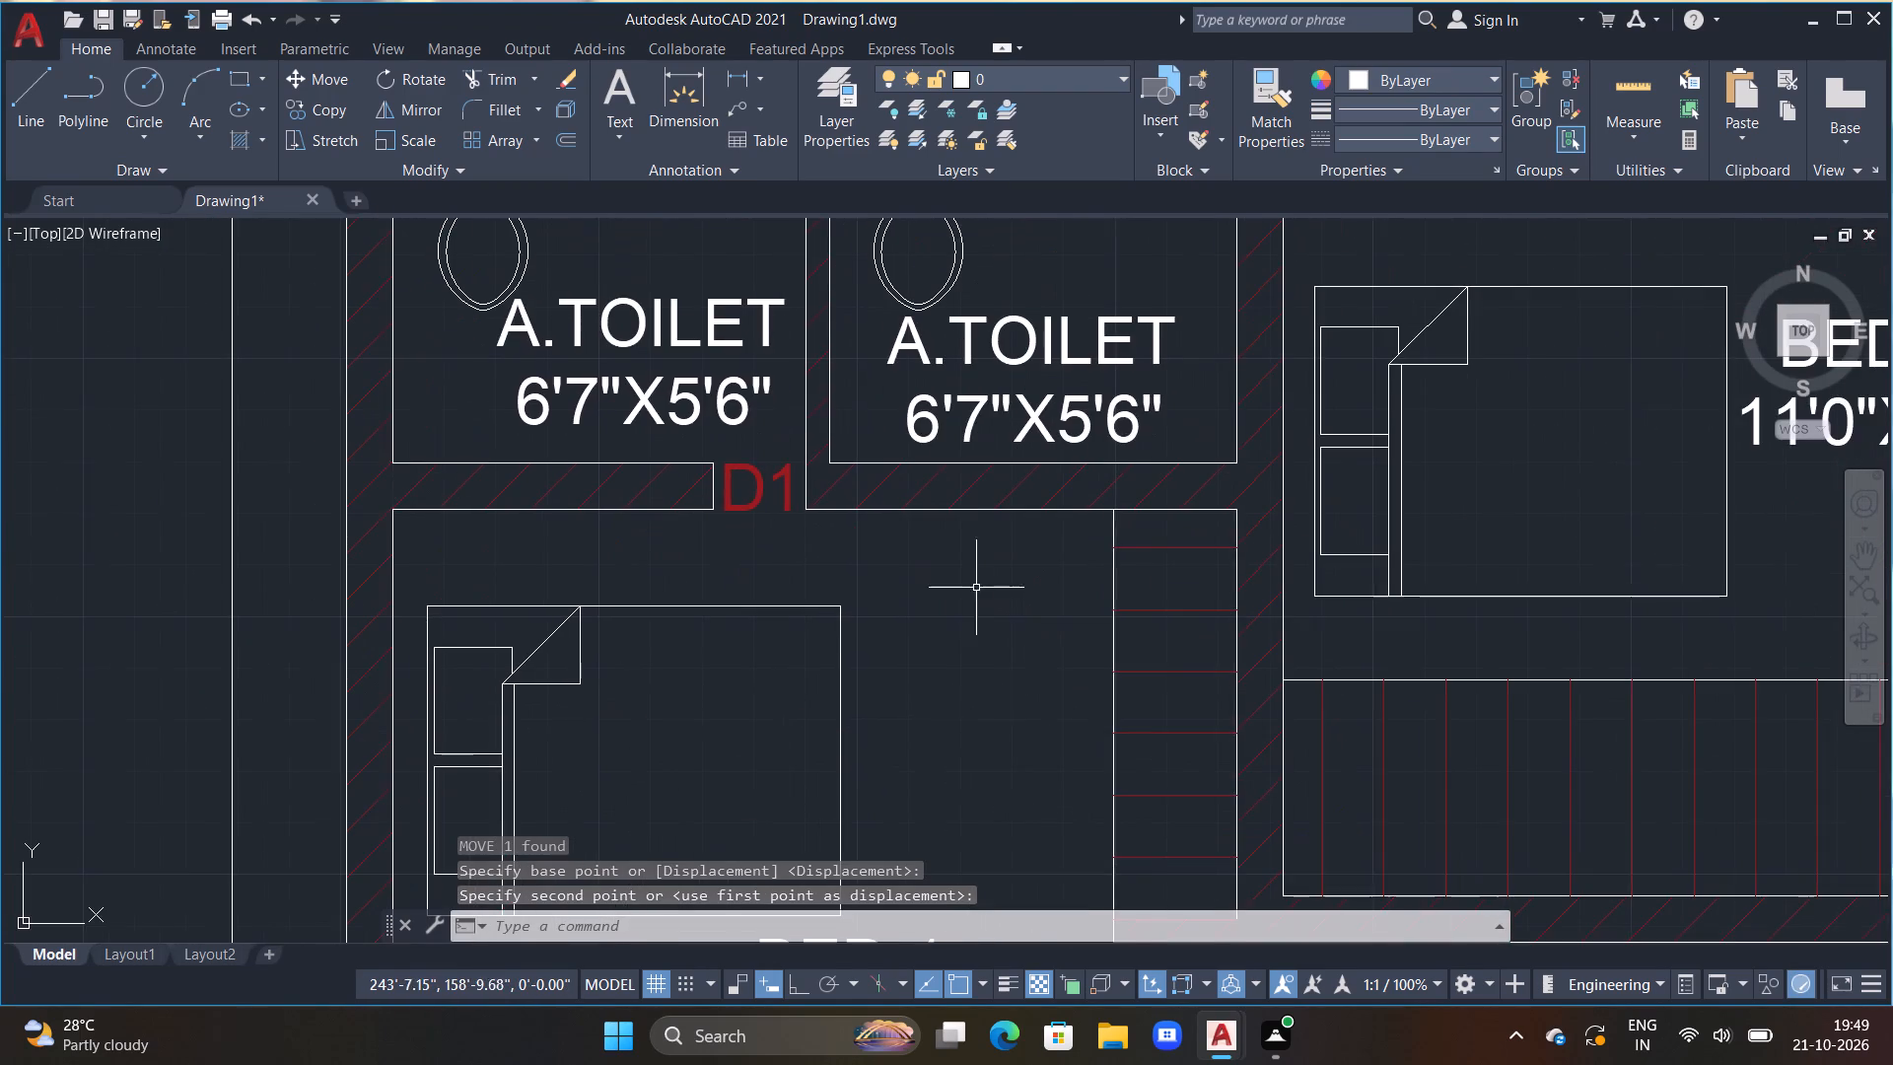
middle_click_drag(1016, 689, 944, 584)
scroll(923, 676, "down", 1)
middle_click_drag(924, 748, 876, 609)
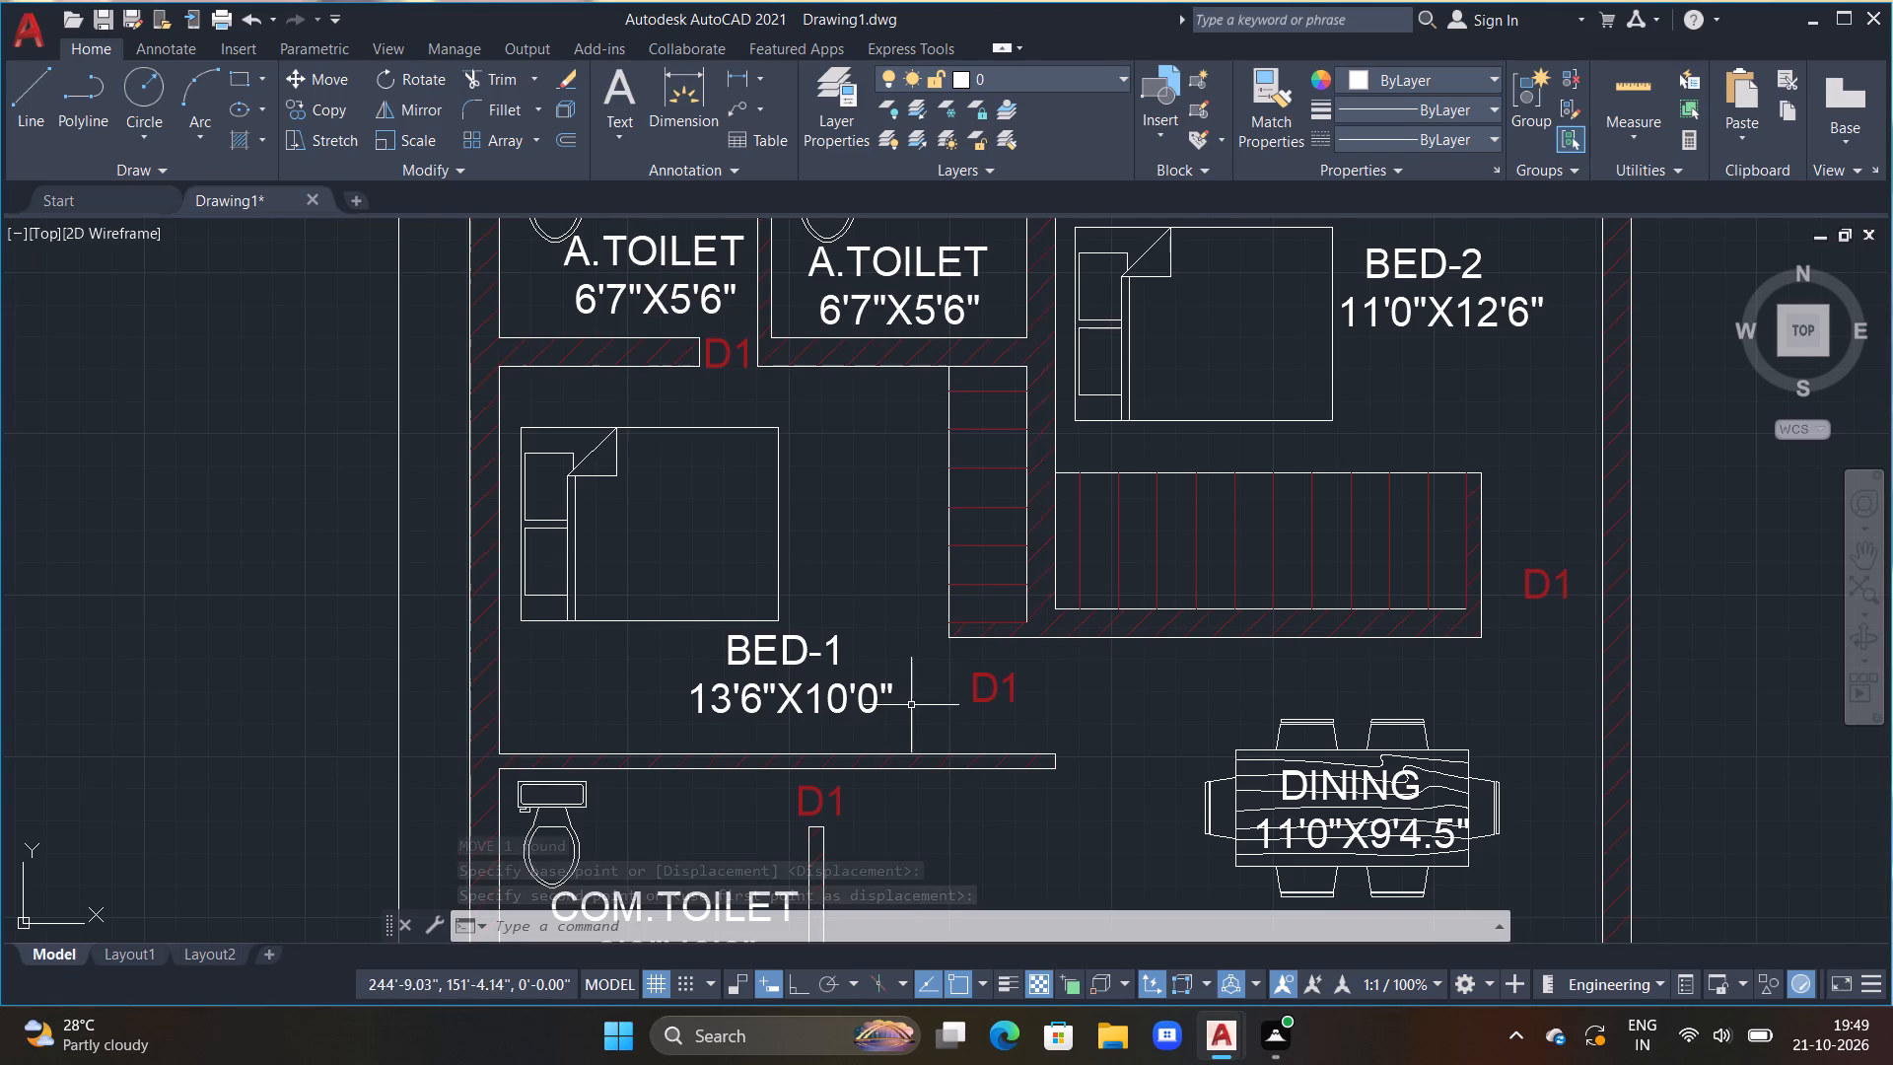
scroll(985, 702, "up", 1)
left_click(1013, 684)
double_click(997, 679)
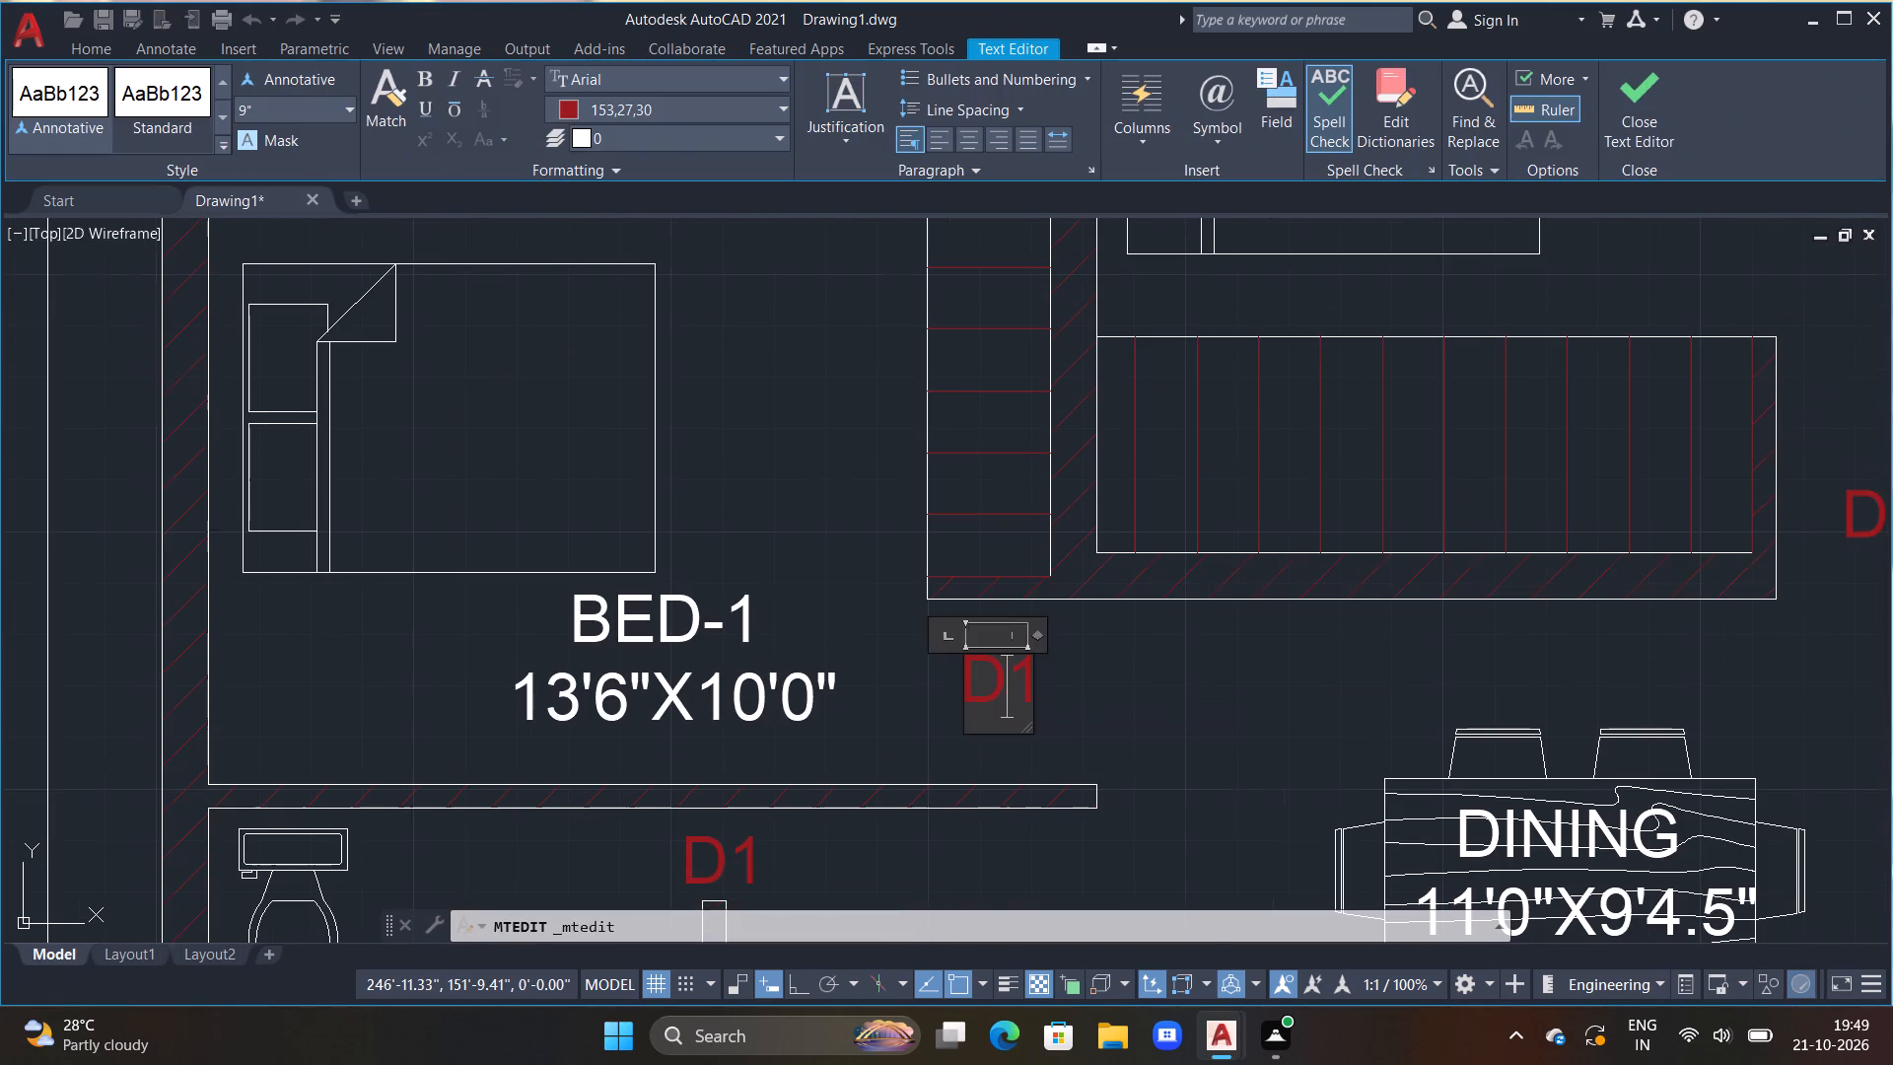
scroll(1017, 685, "up", 2)
left_click_drag(1041, 808, 1154, 834)
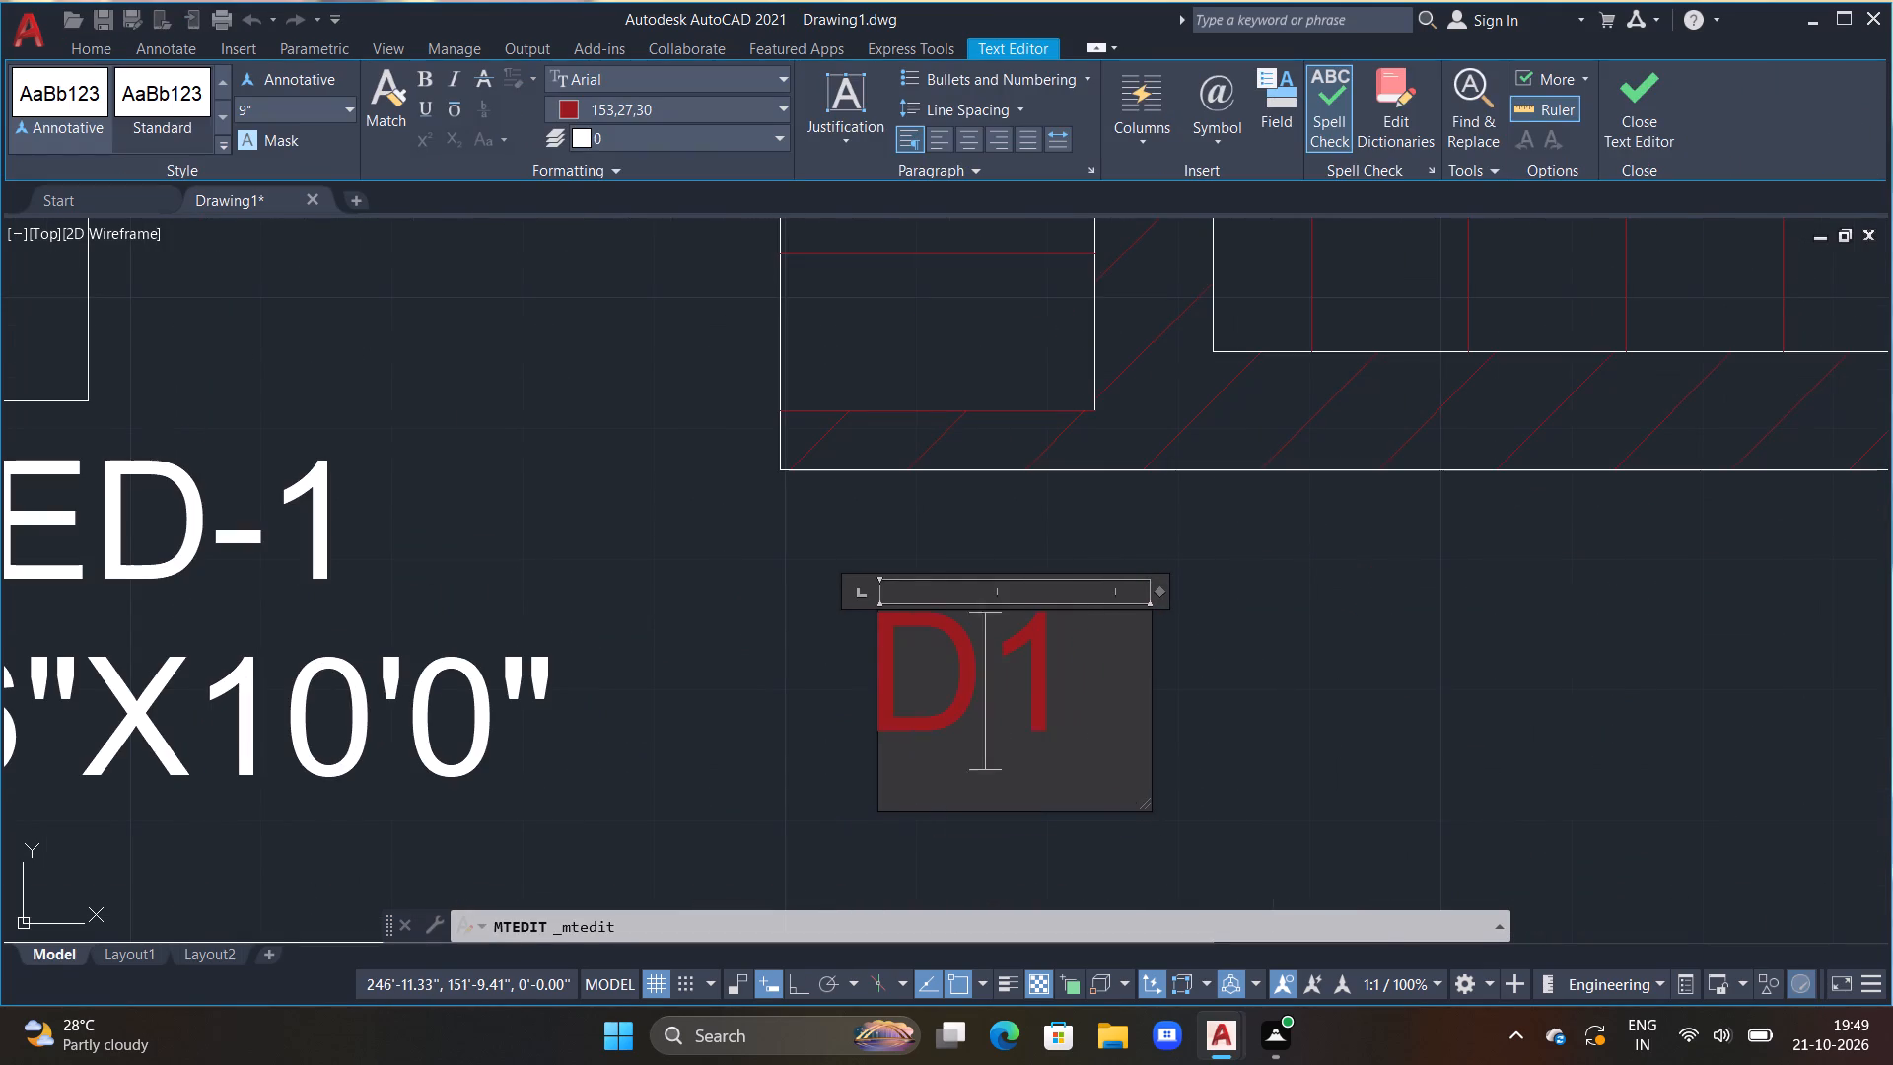
left_click_drag(1080, 721, 1095, 710)
key("BackSpace")
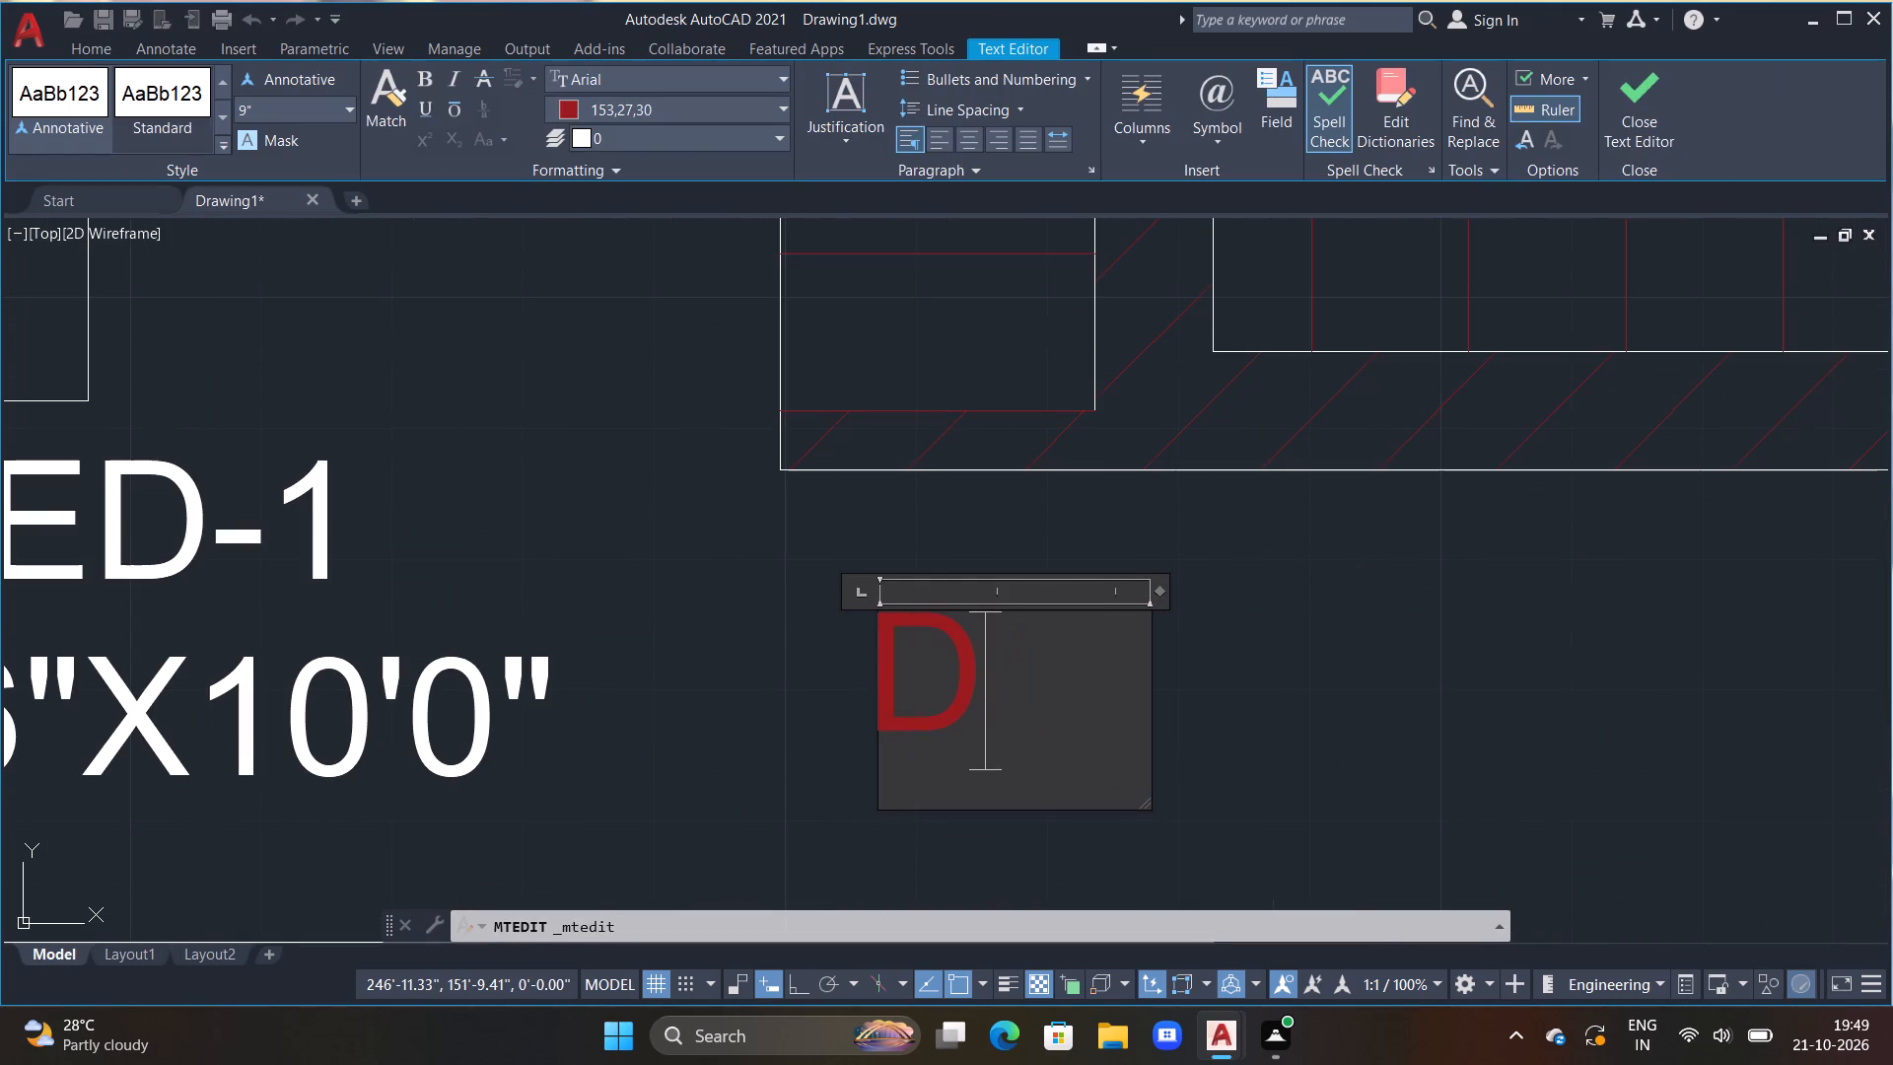
left_click(750, 731)
scroll(1364, 609, "down", 3)
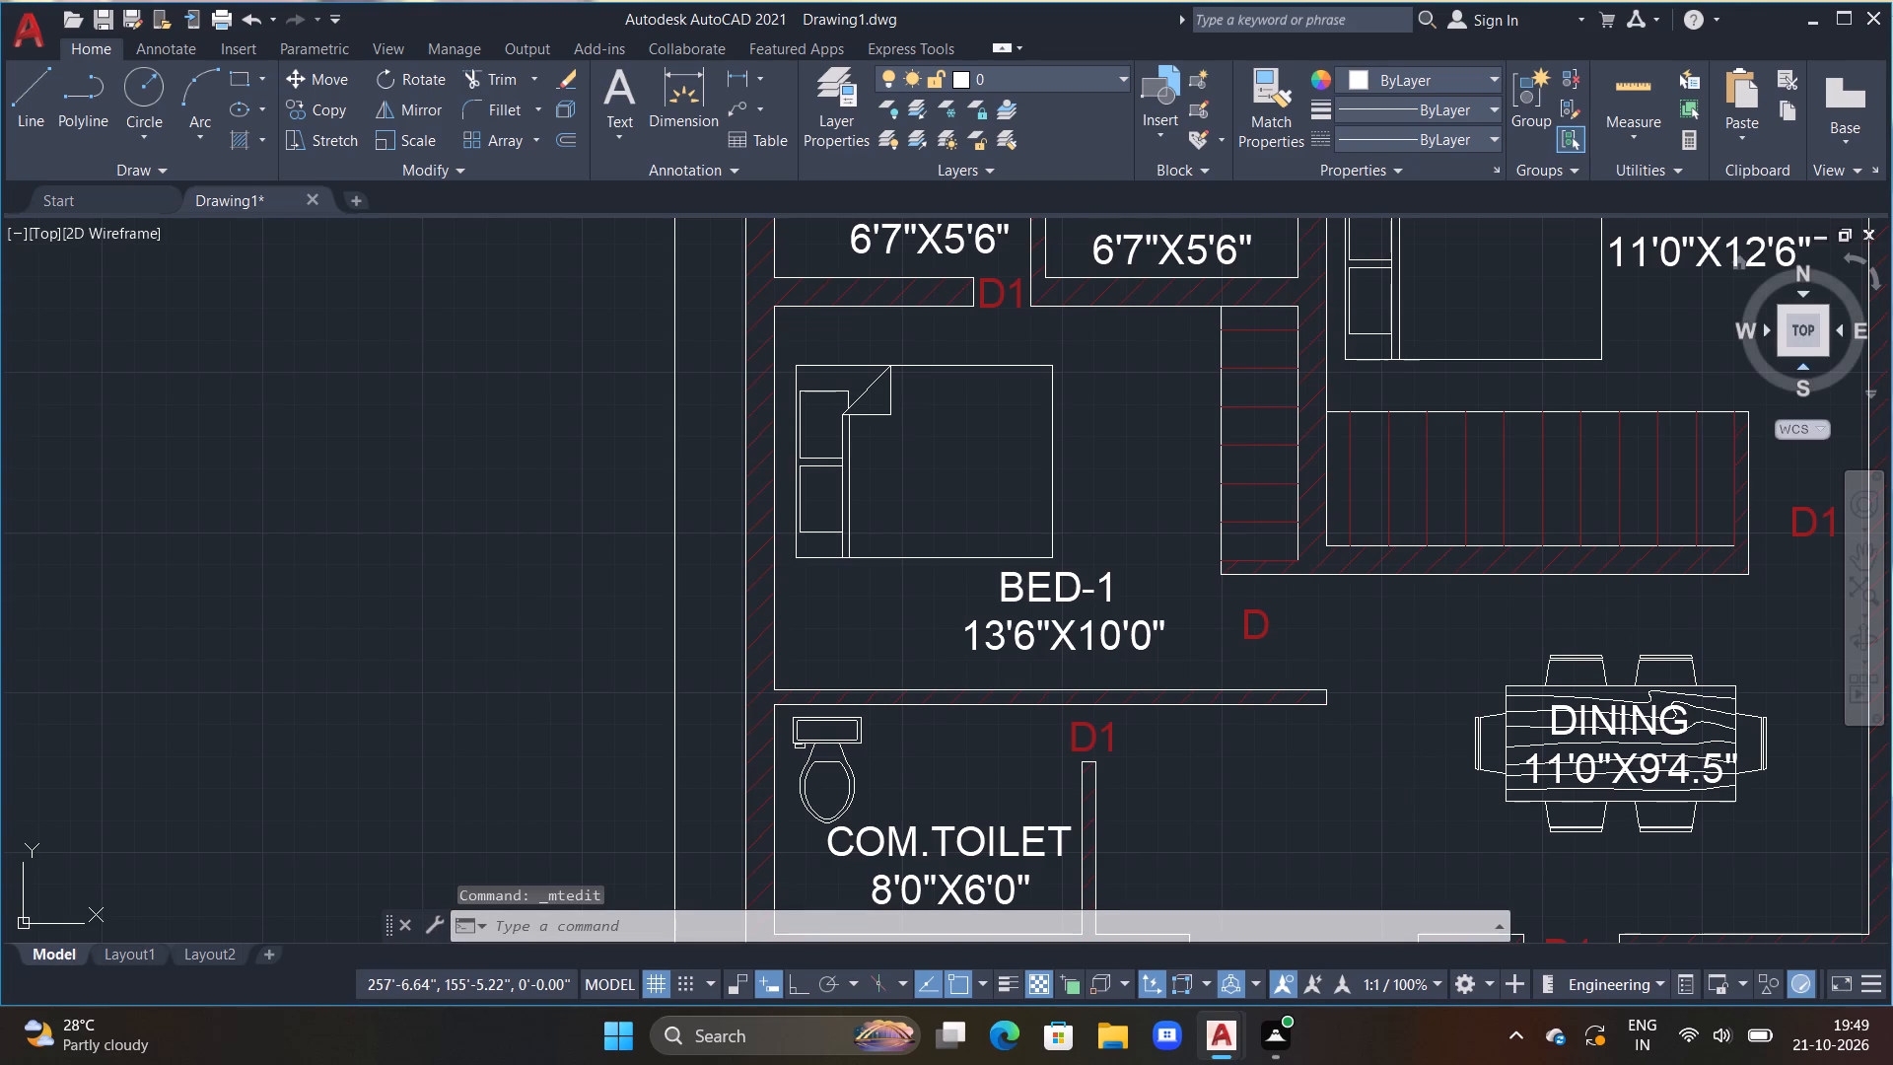
Change the D1 label between the staircase and the east wall to D.
scroll(1722, 677, "down", 1)
middle_click_drag(1723, 677, 1116, 670)
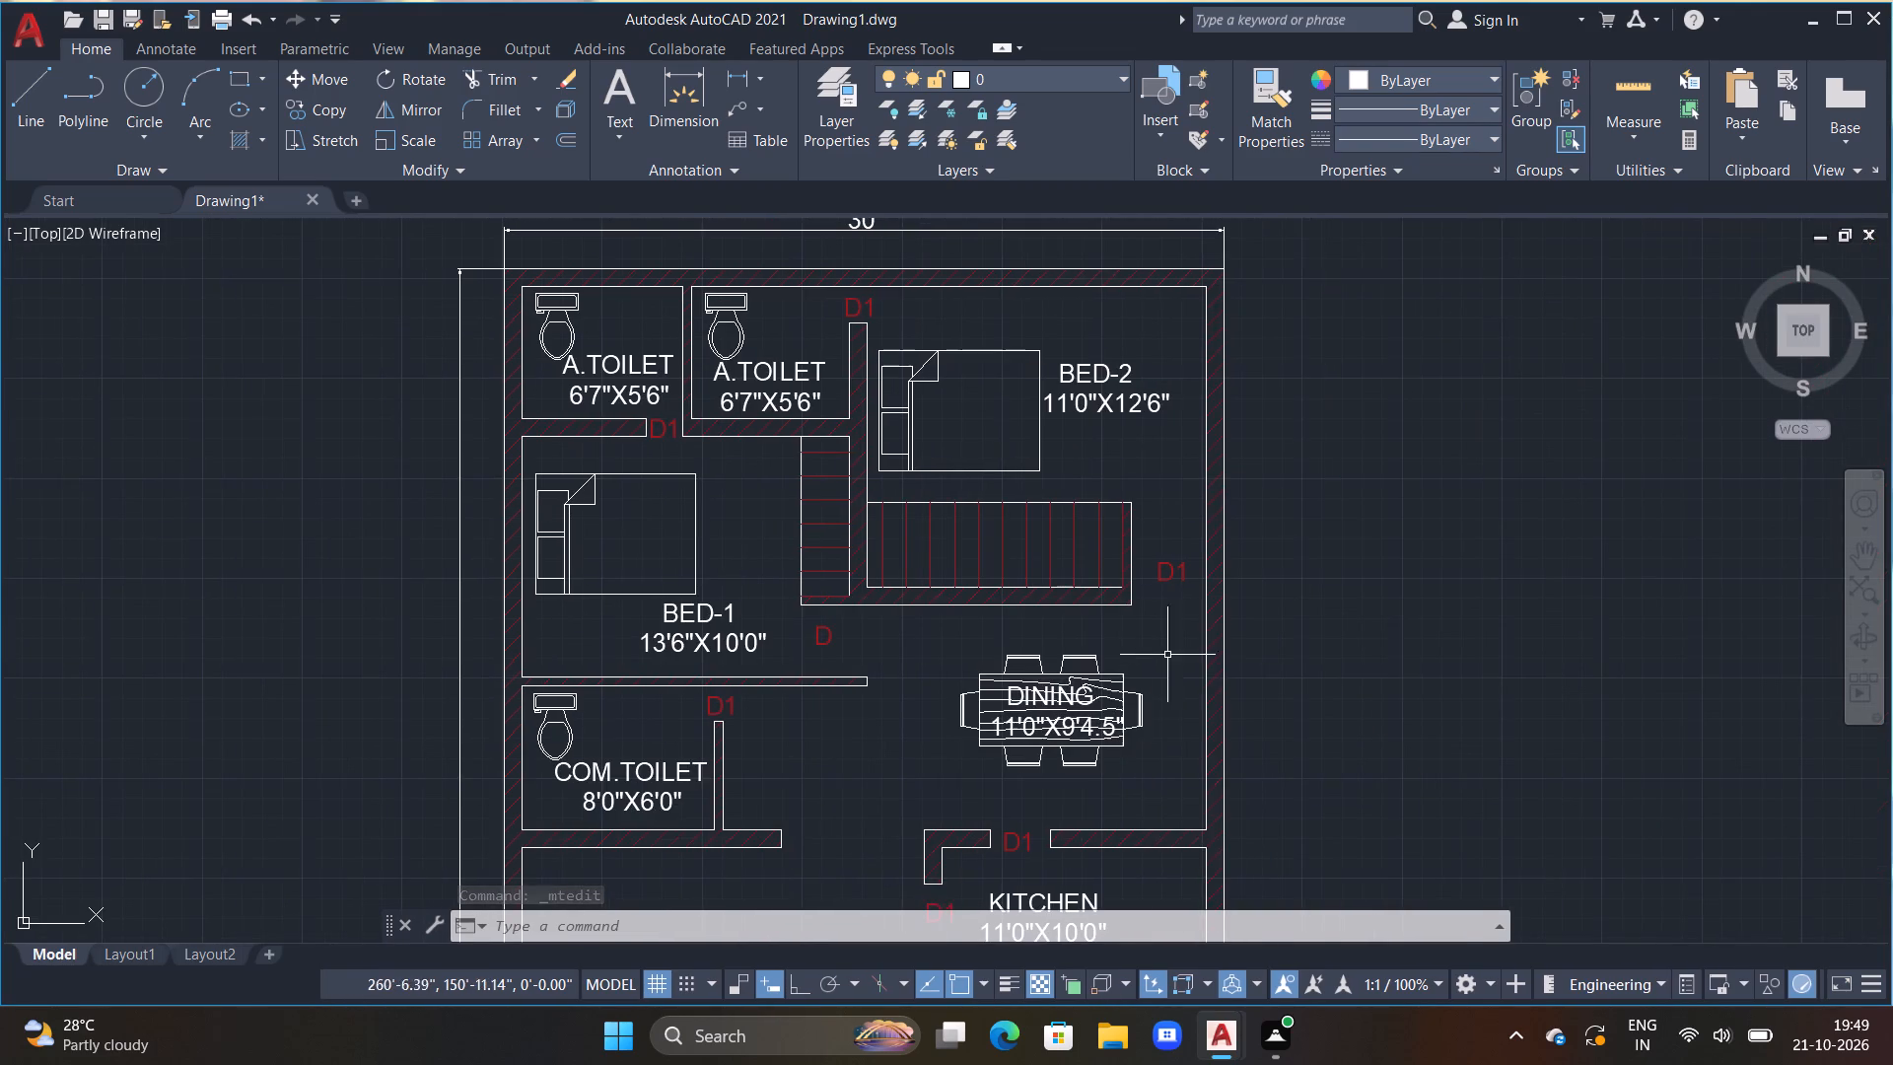
scroll(1166, 554, "up", 1)
double_click(1164, 570)
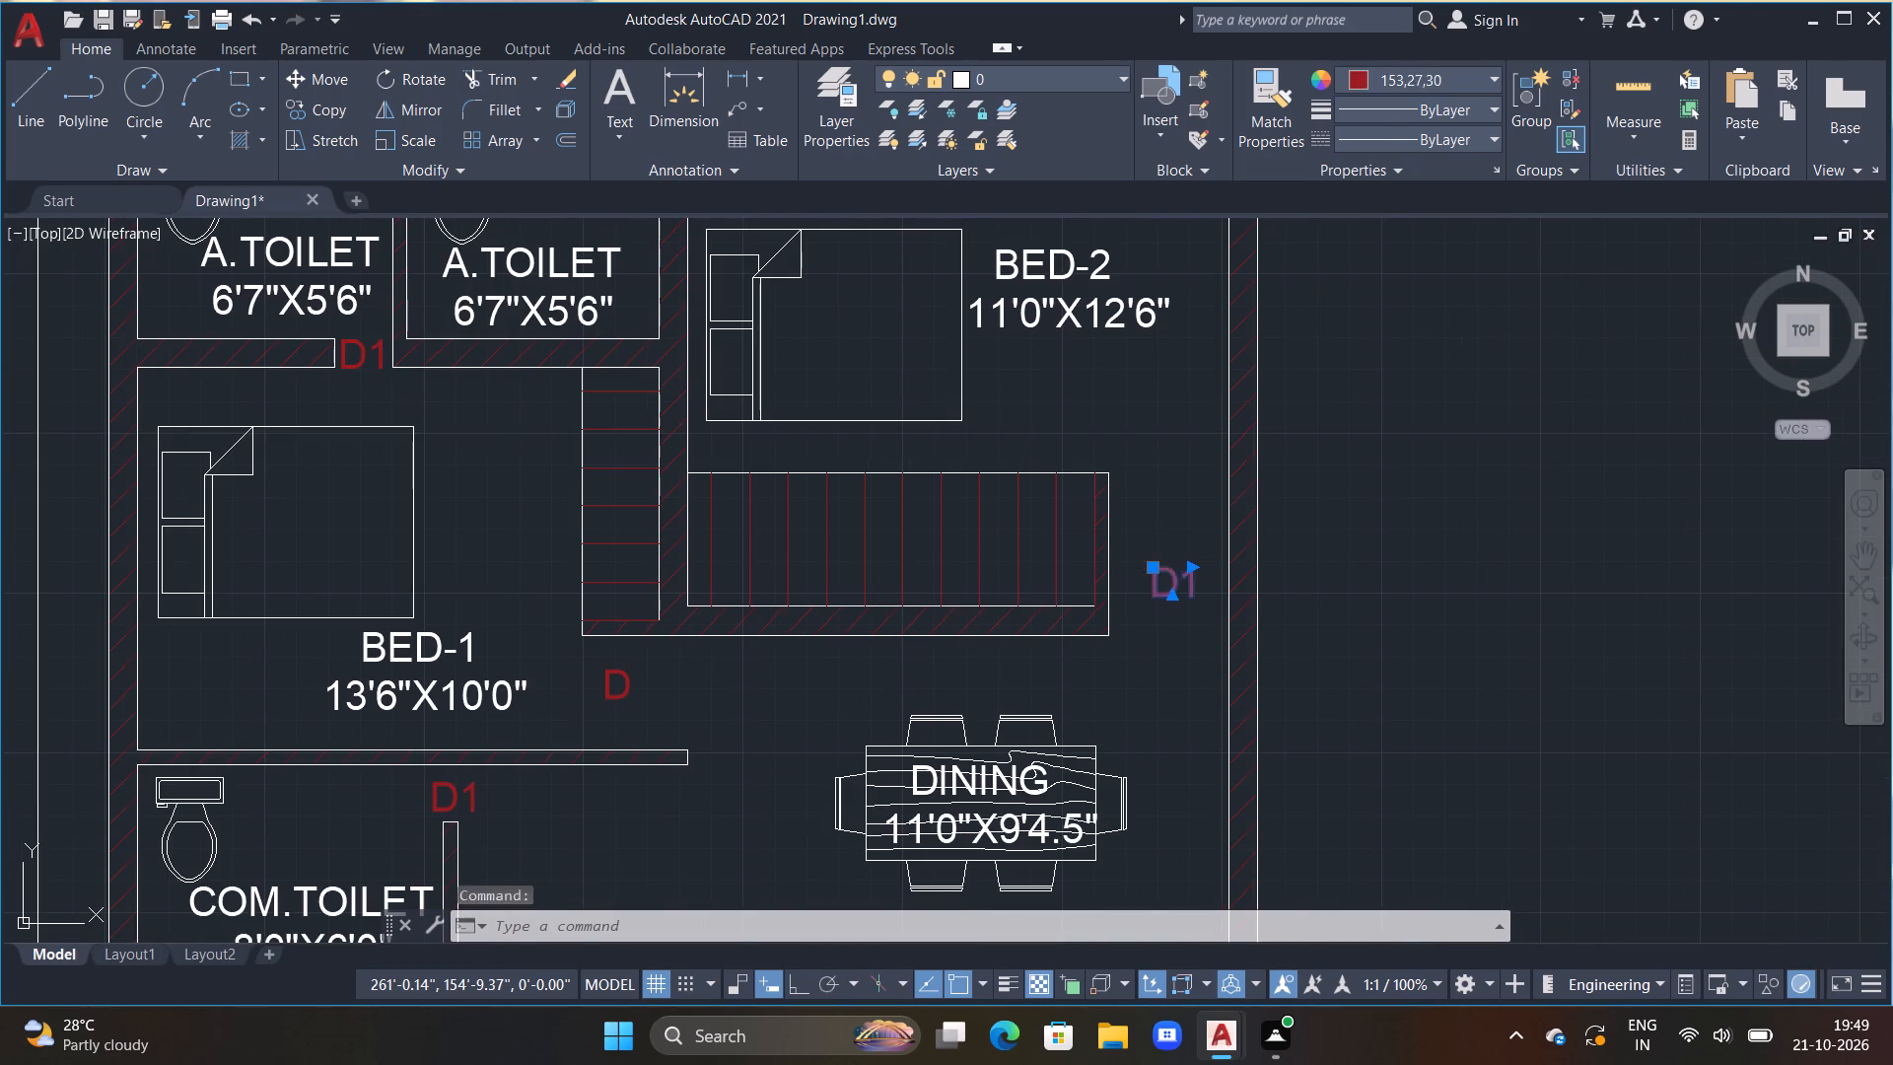
scroll(1194, 600, "up", 2)
left_click_drag(1188, 639, 1299, 722)
left_click(1263, 594)
key("BackSpace")
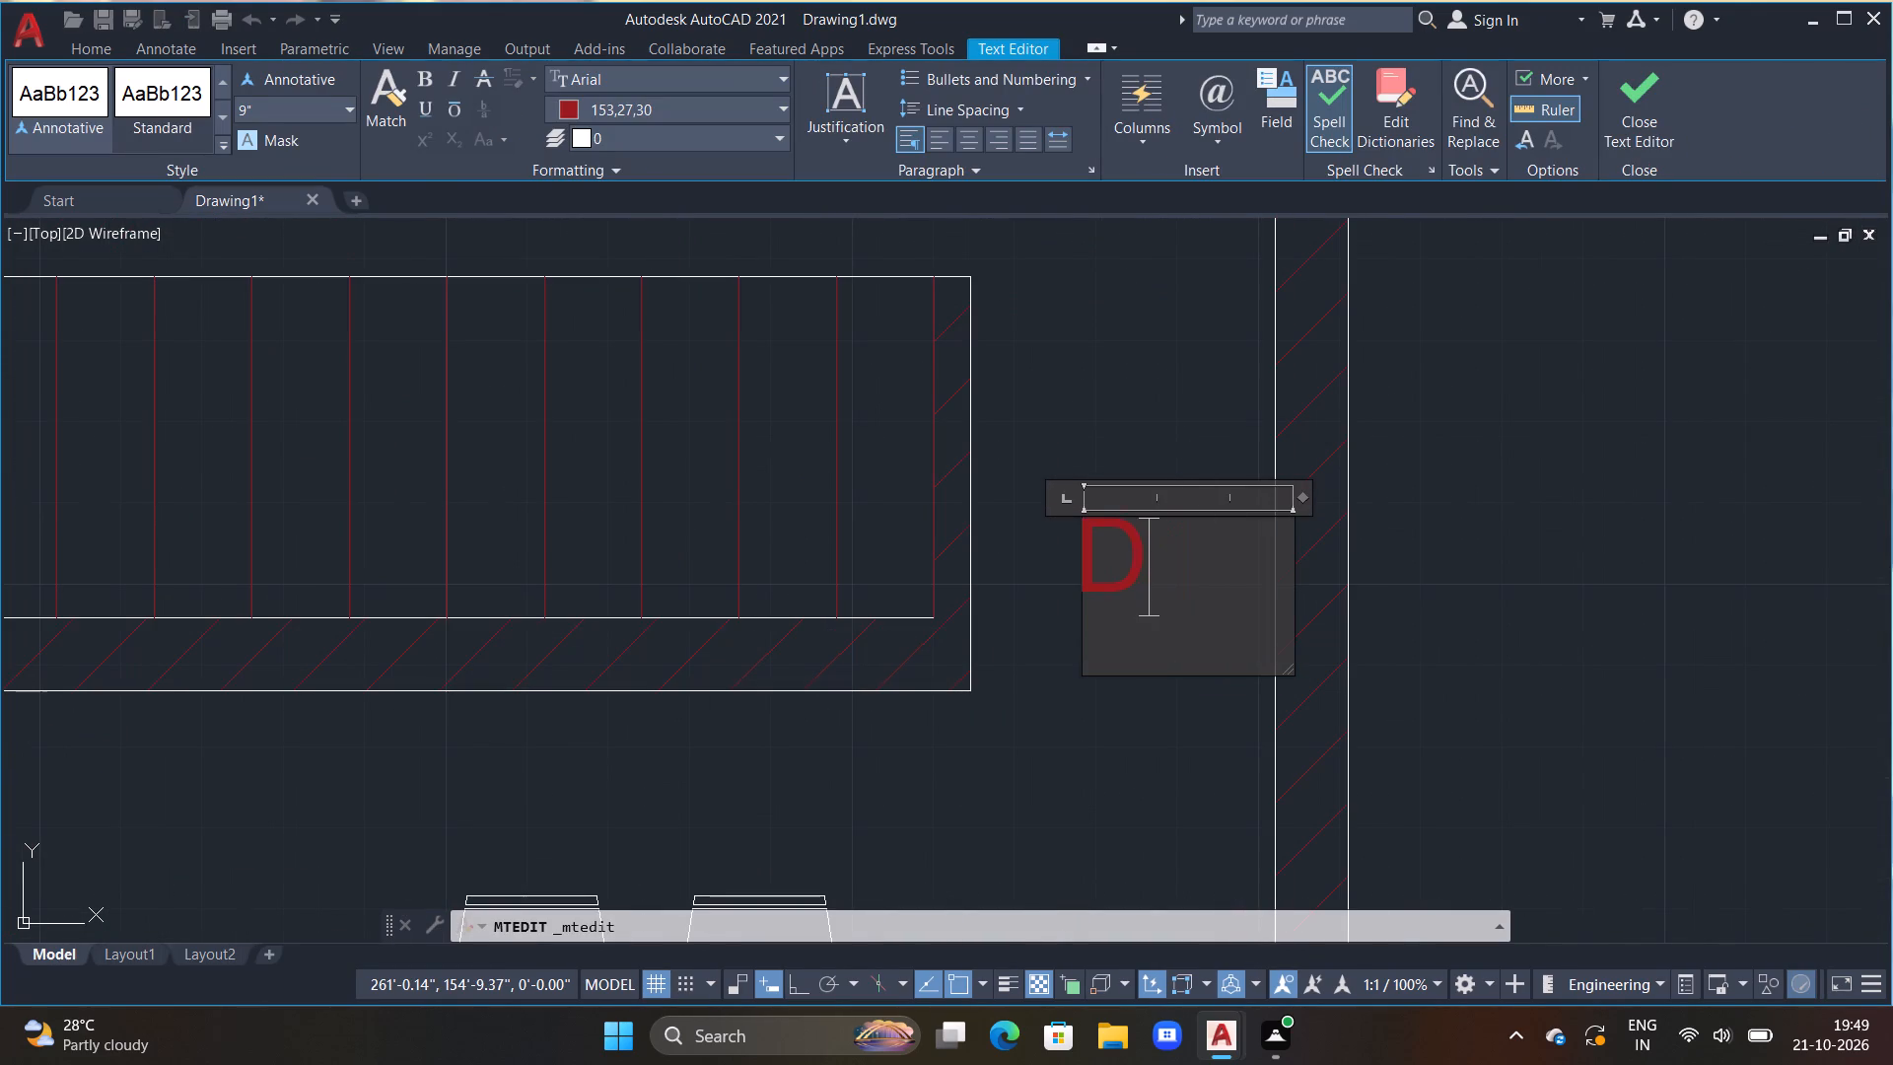
left_click(1202, 406)
scroll(1203, 446, "down", 3)
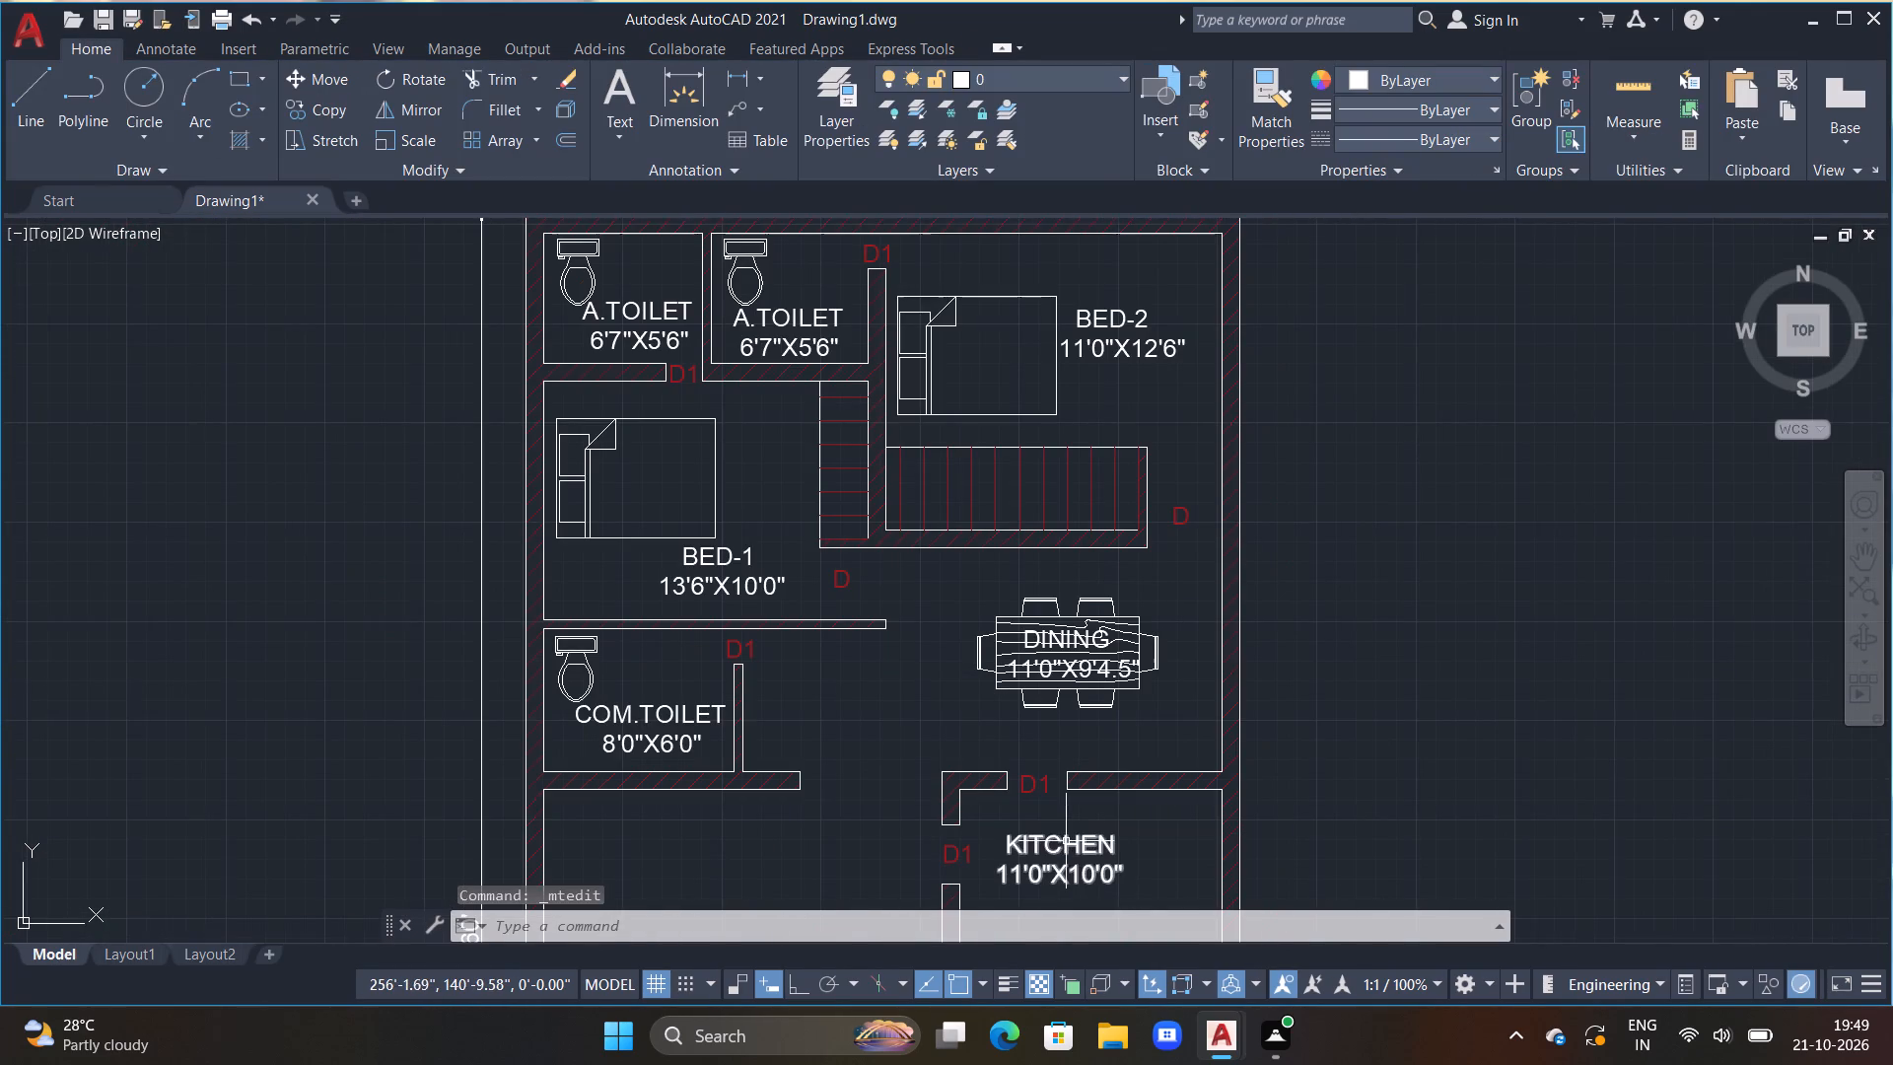
Replace the D1 text in the kitchen's north opening with a lowercase o.
middle_click_drag(1067, 841, 1087, 755)
scroll(1088, 753, "up", 3)
double_click(903, 574)
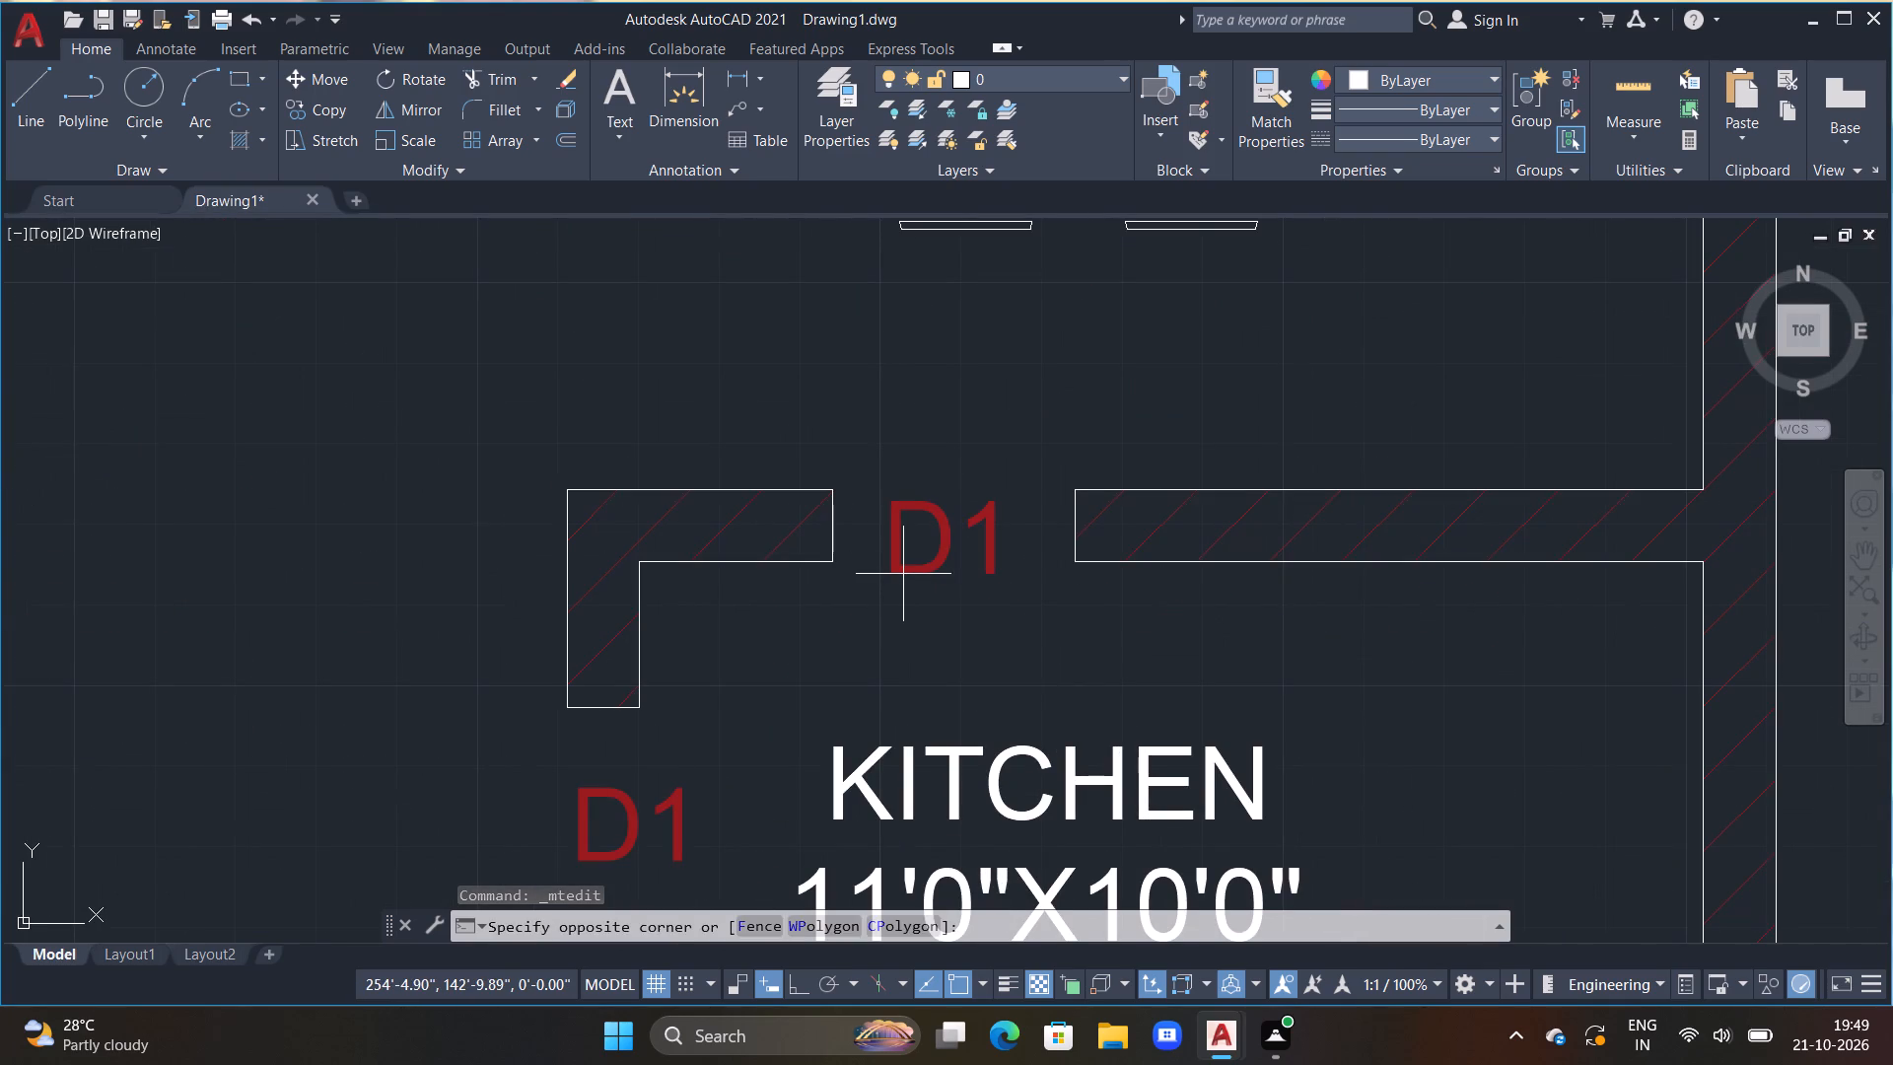
double_click(901, 568)
double_click(910, 572)
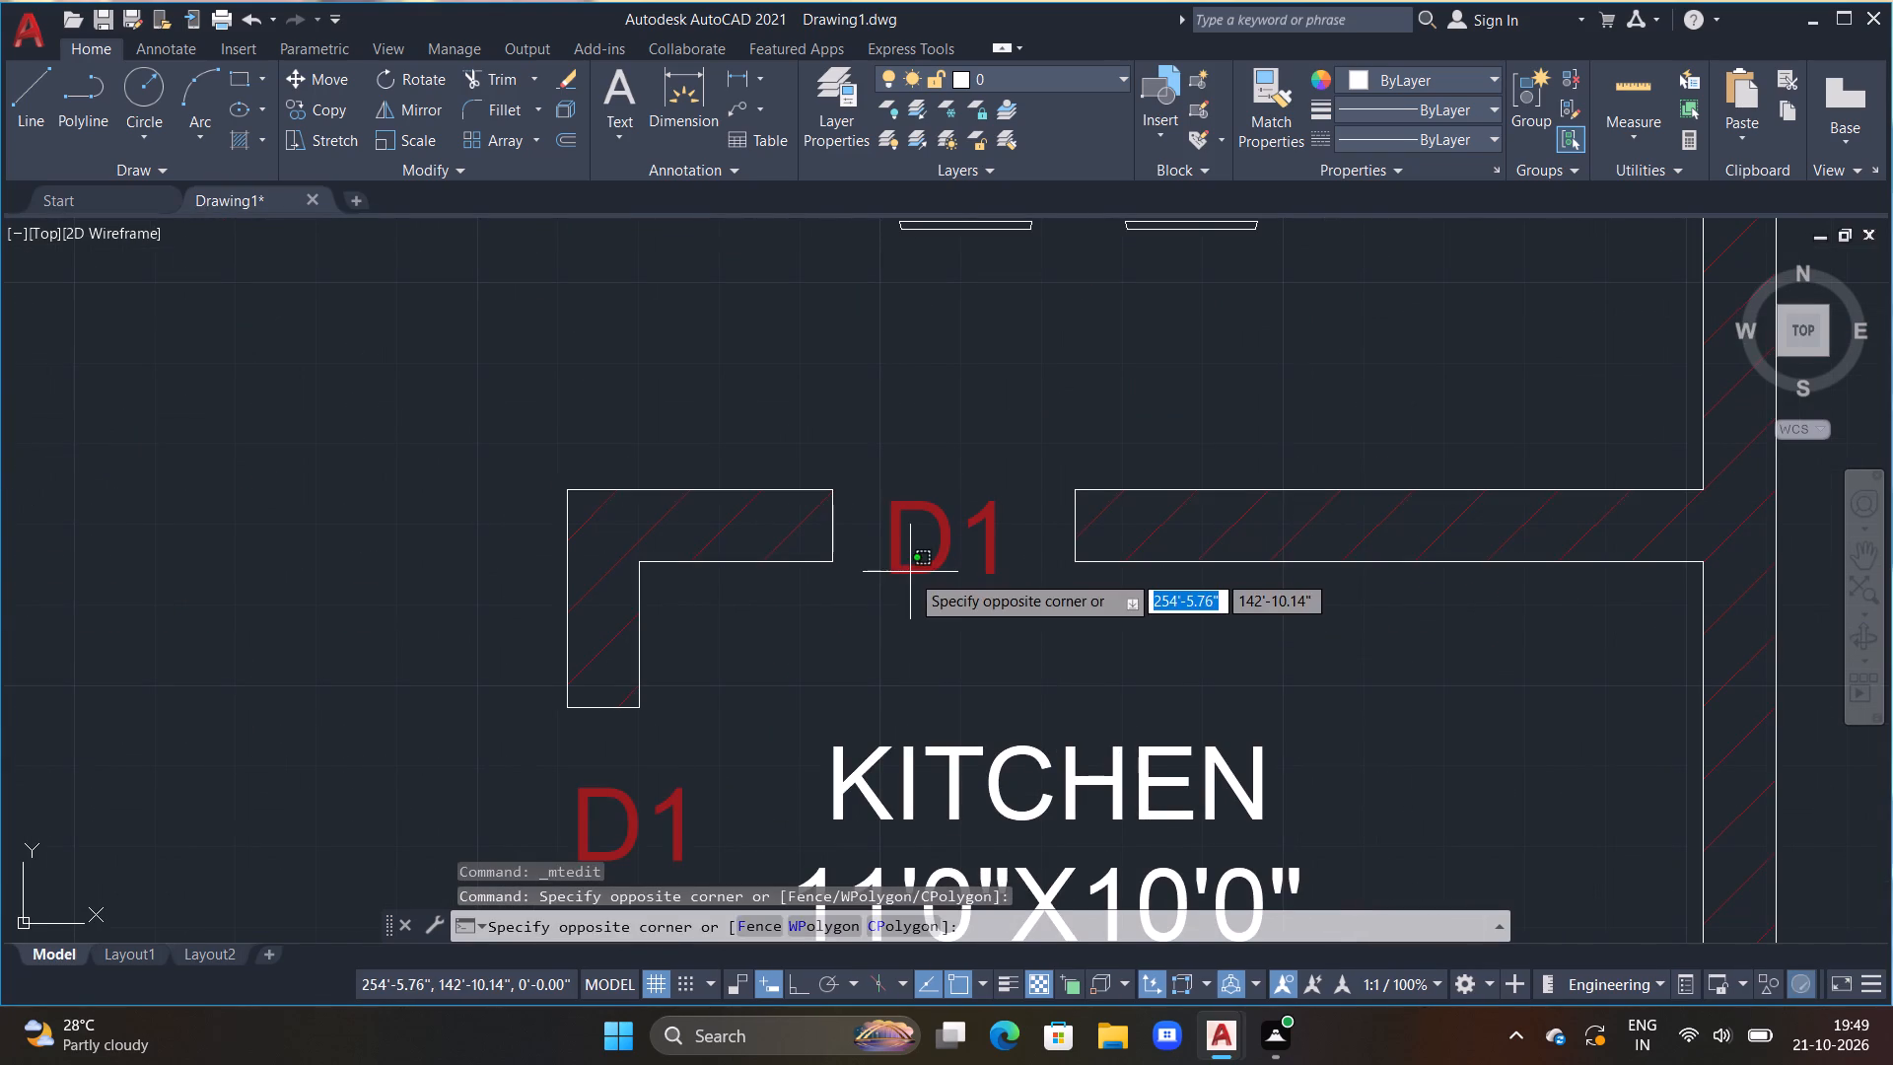
double_click(910, 571)
double_click(906, 563)
scroll(958, 570, "up", 3)
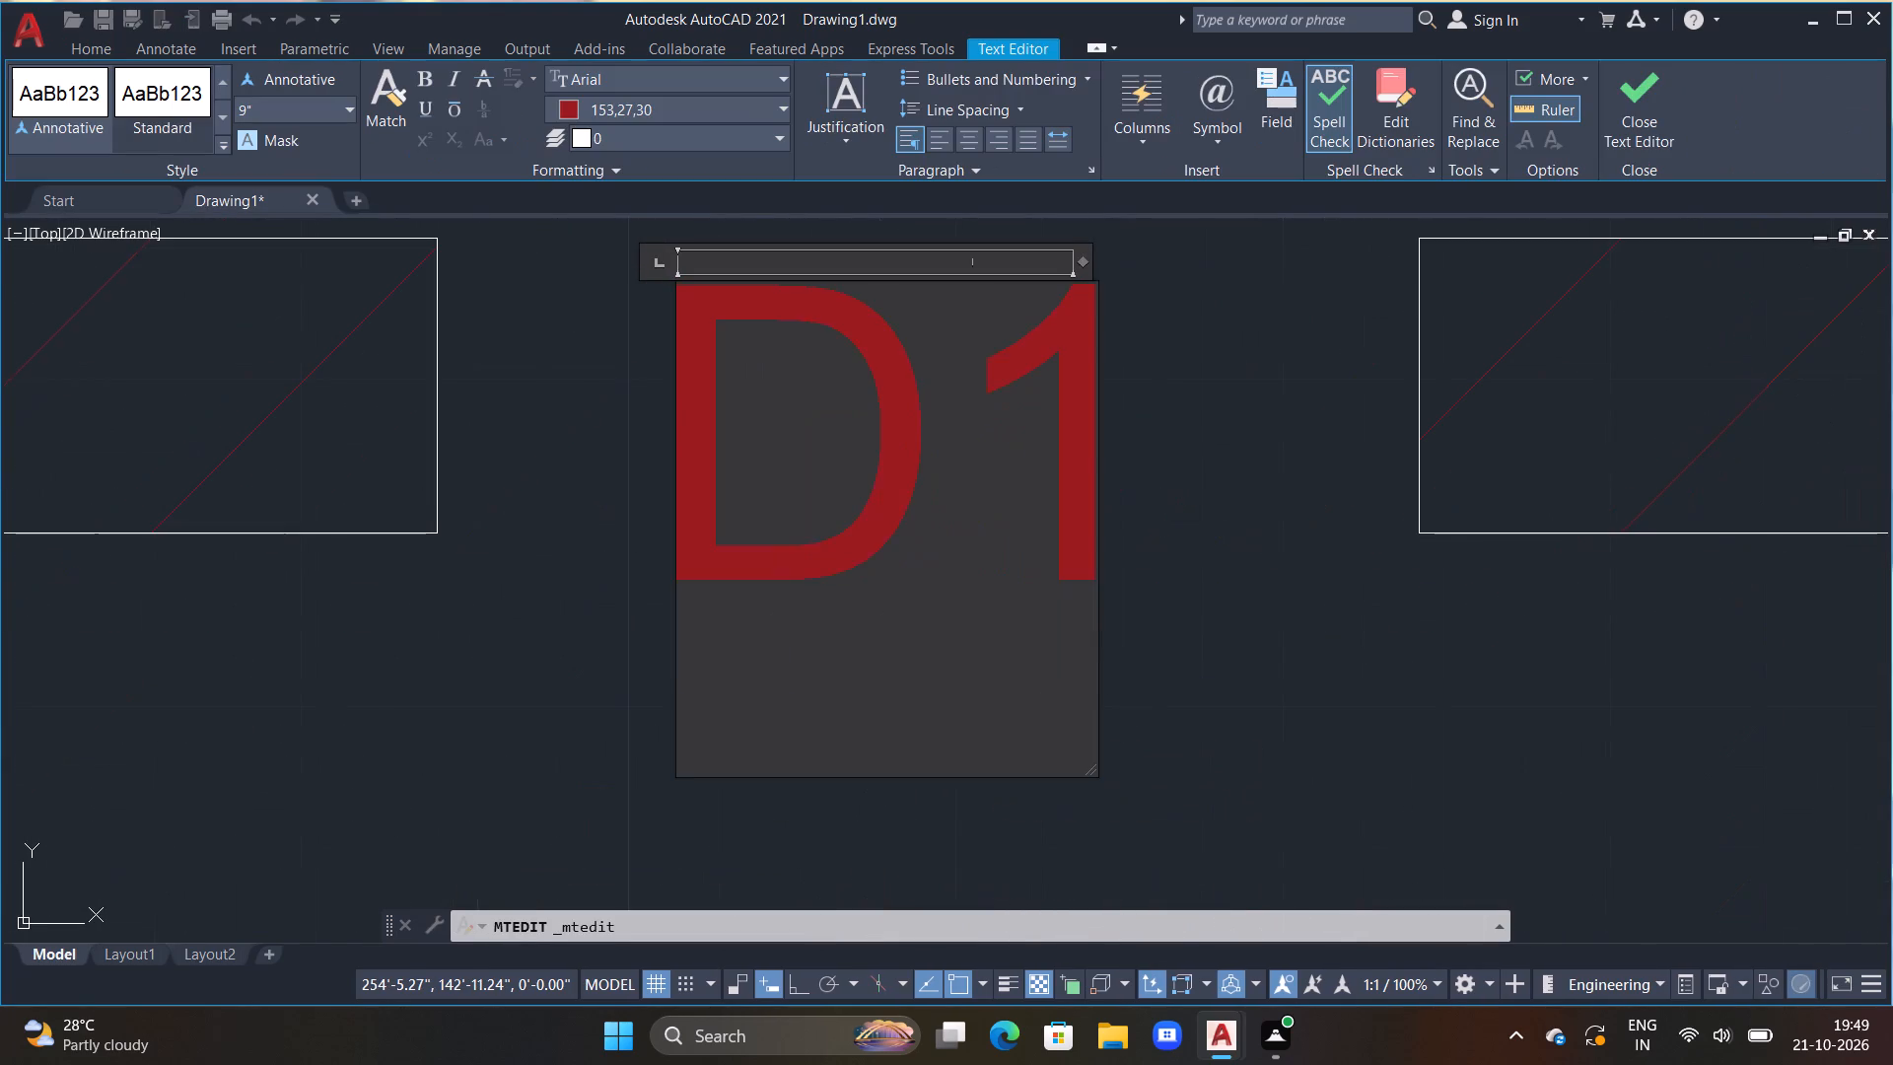
left_click_drag(1091, 776, 1158, 826)
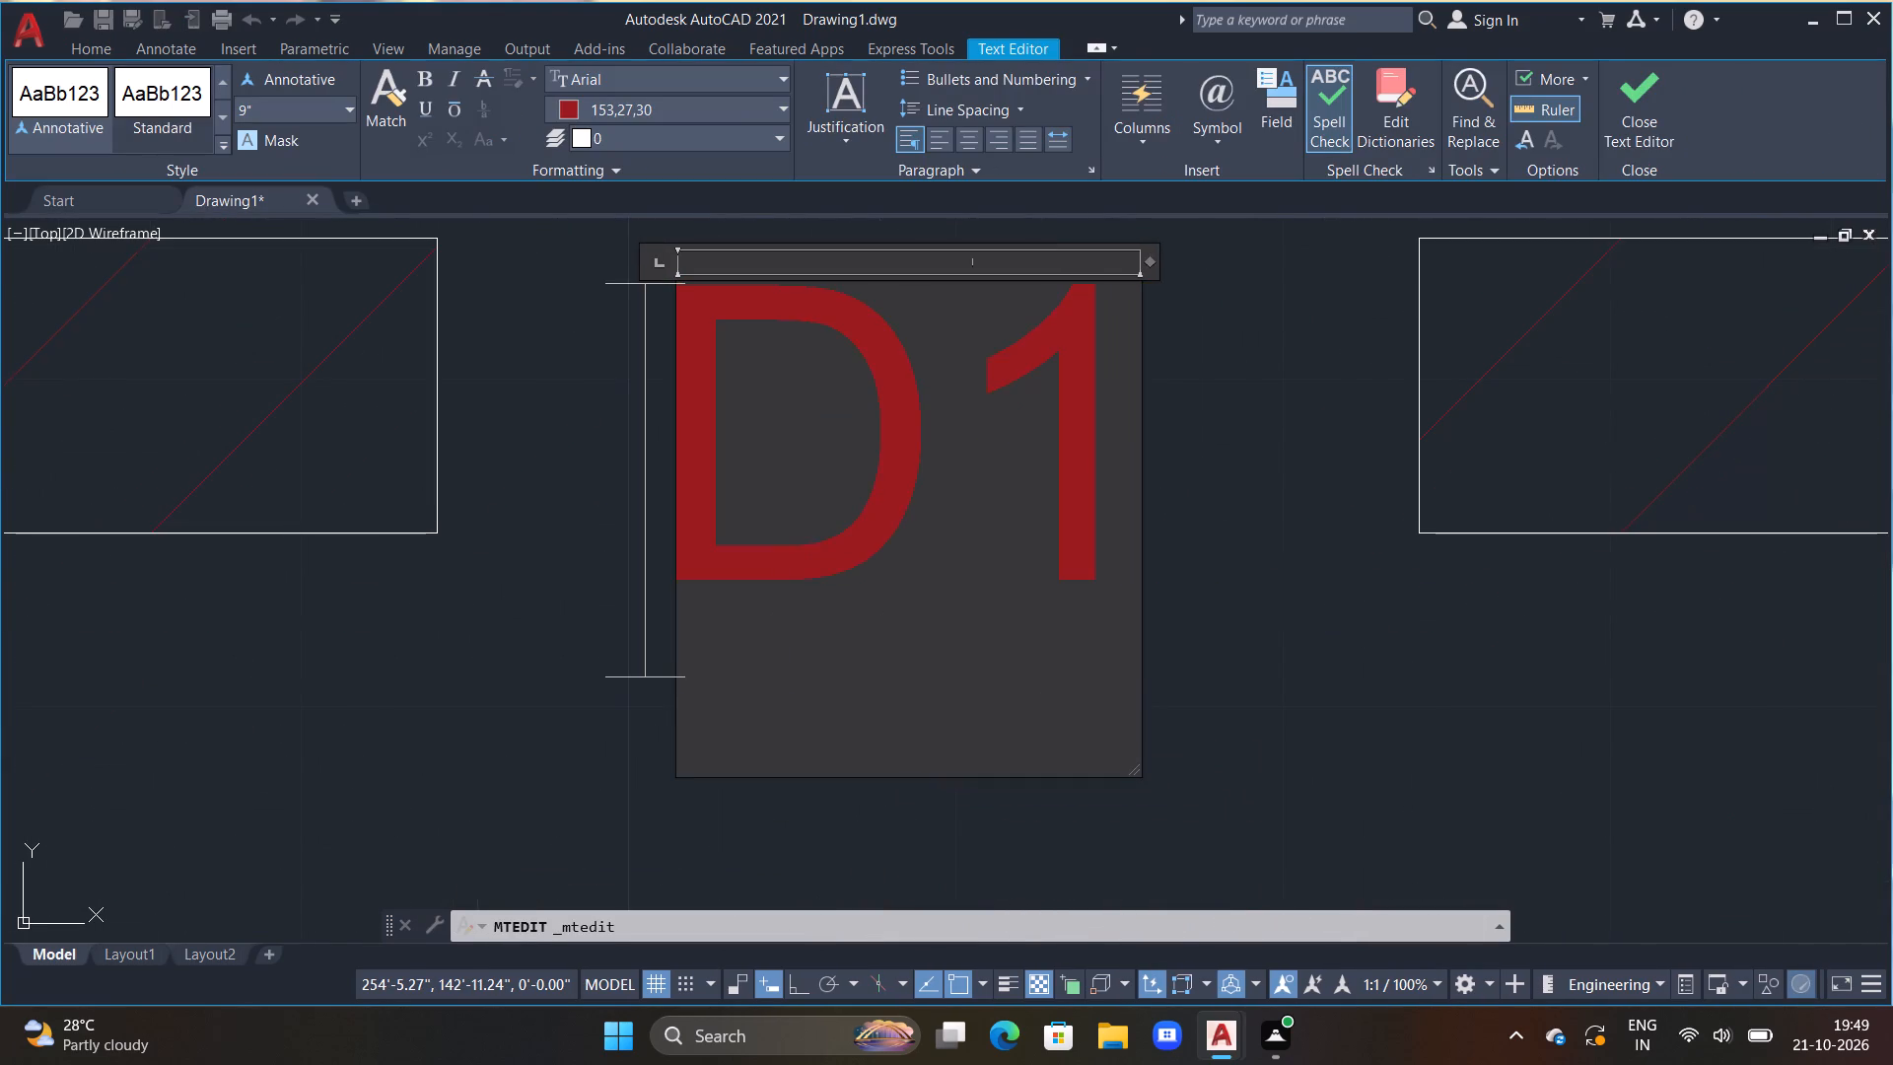
left_click(1087, 600)
key("BackSpace")
key("BackSpace")
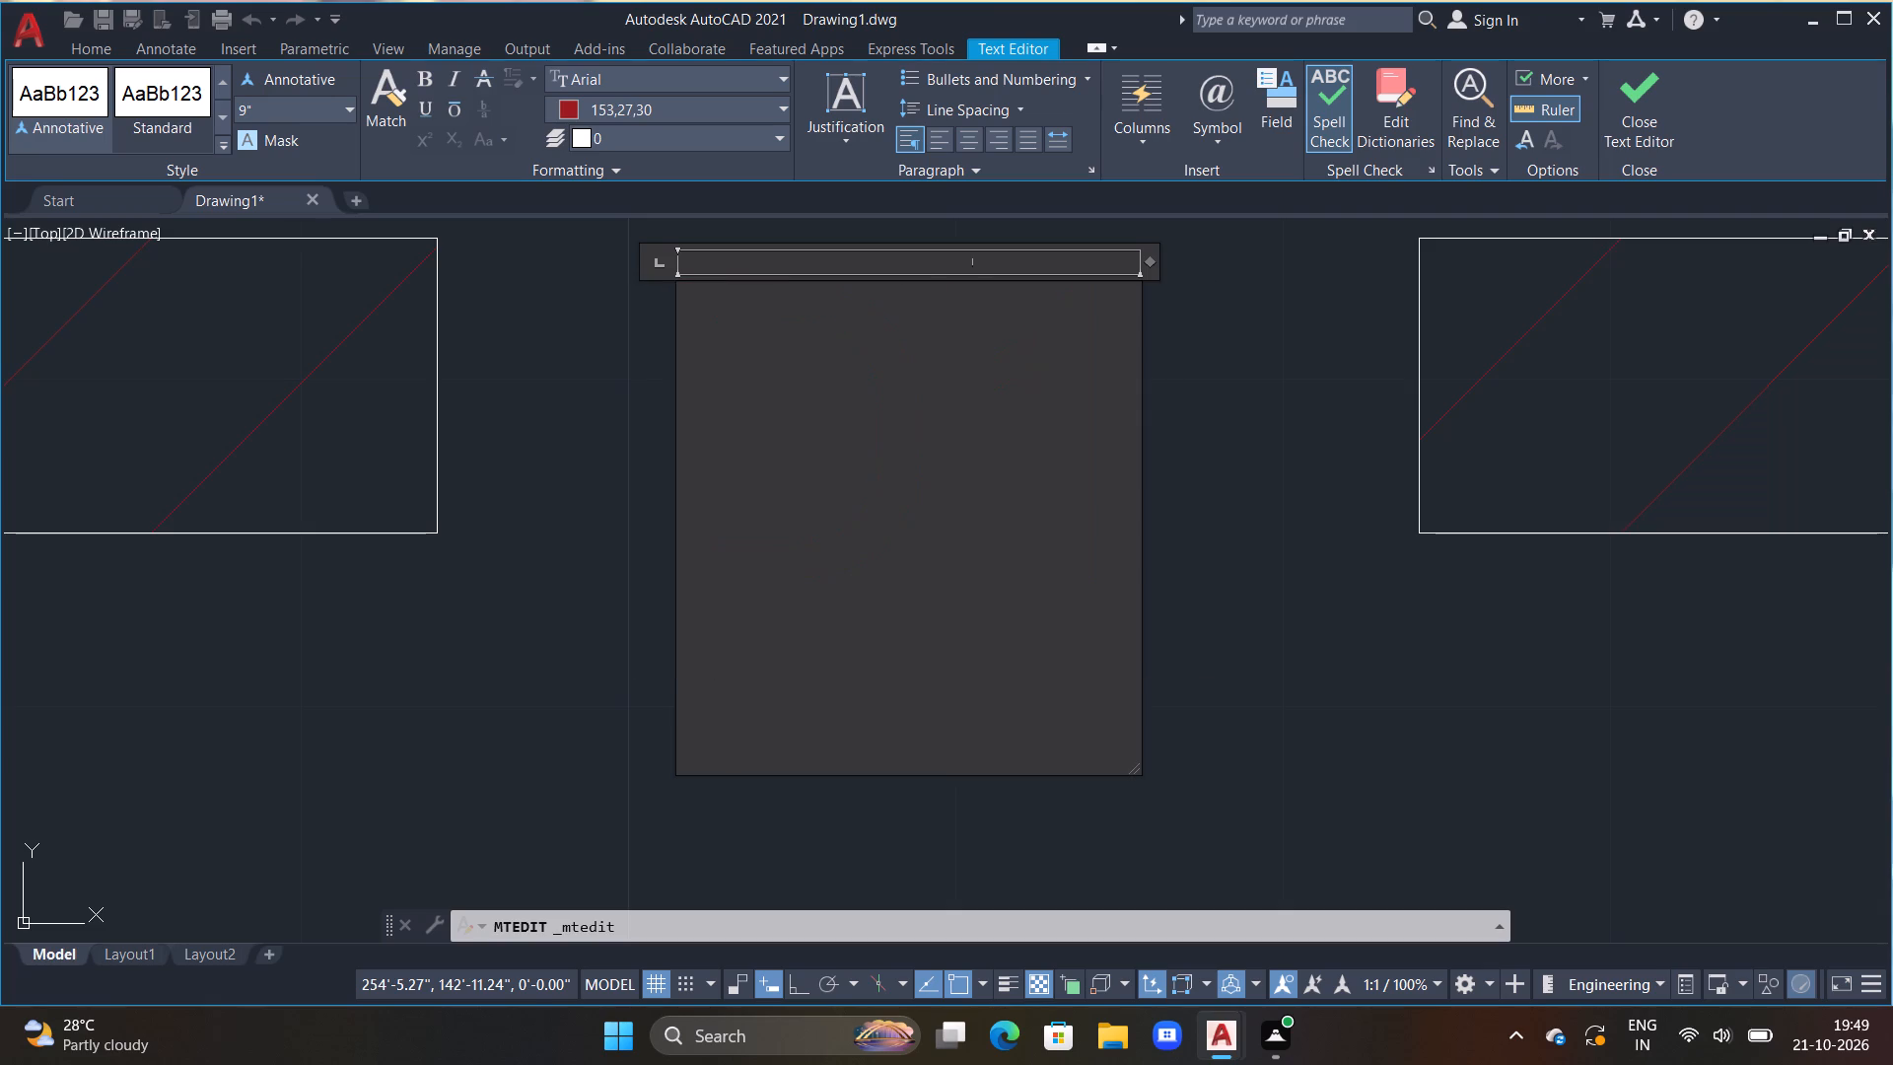
key("o")
left_click(1588, 681)
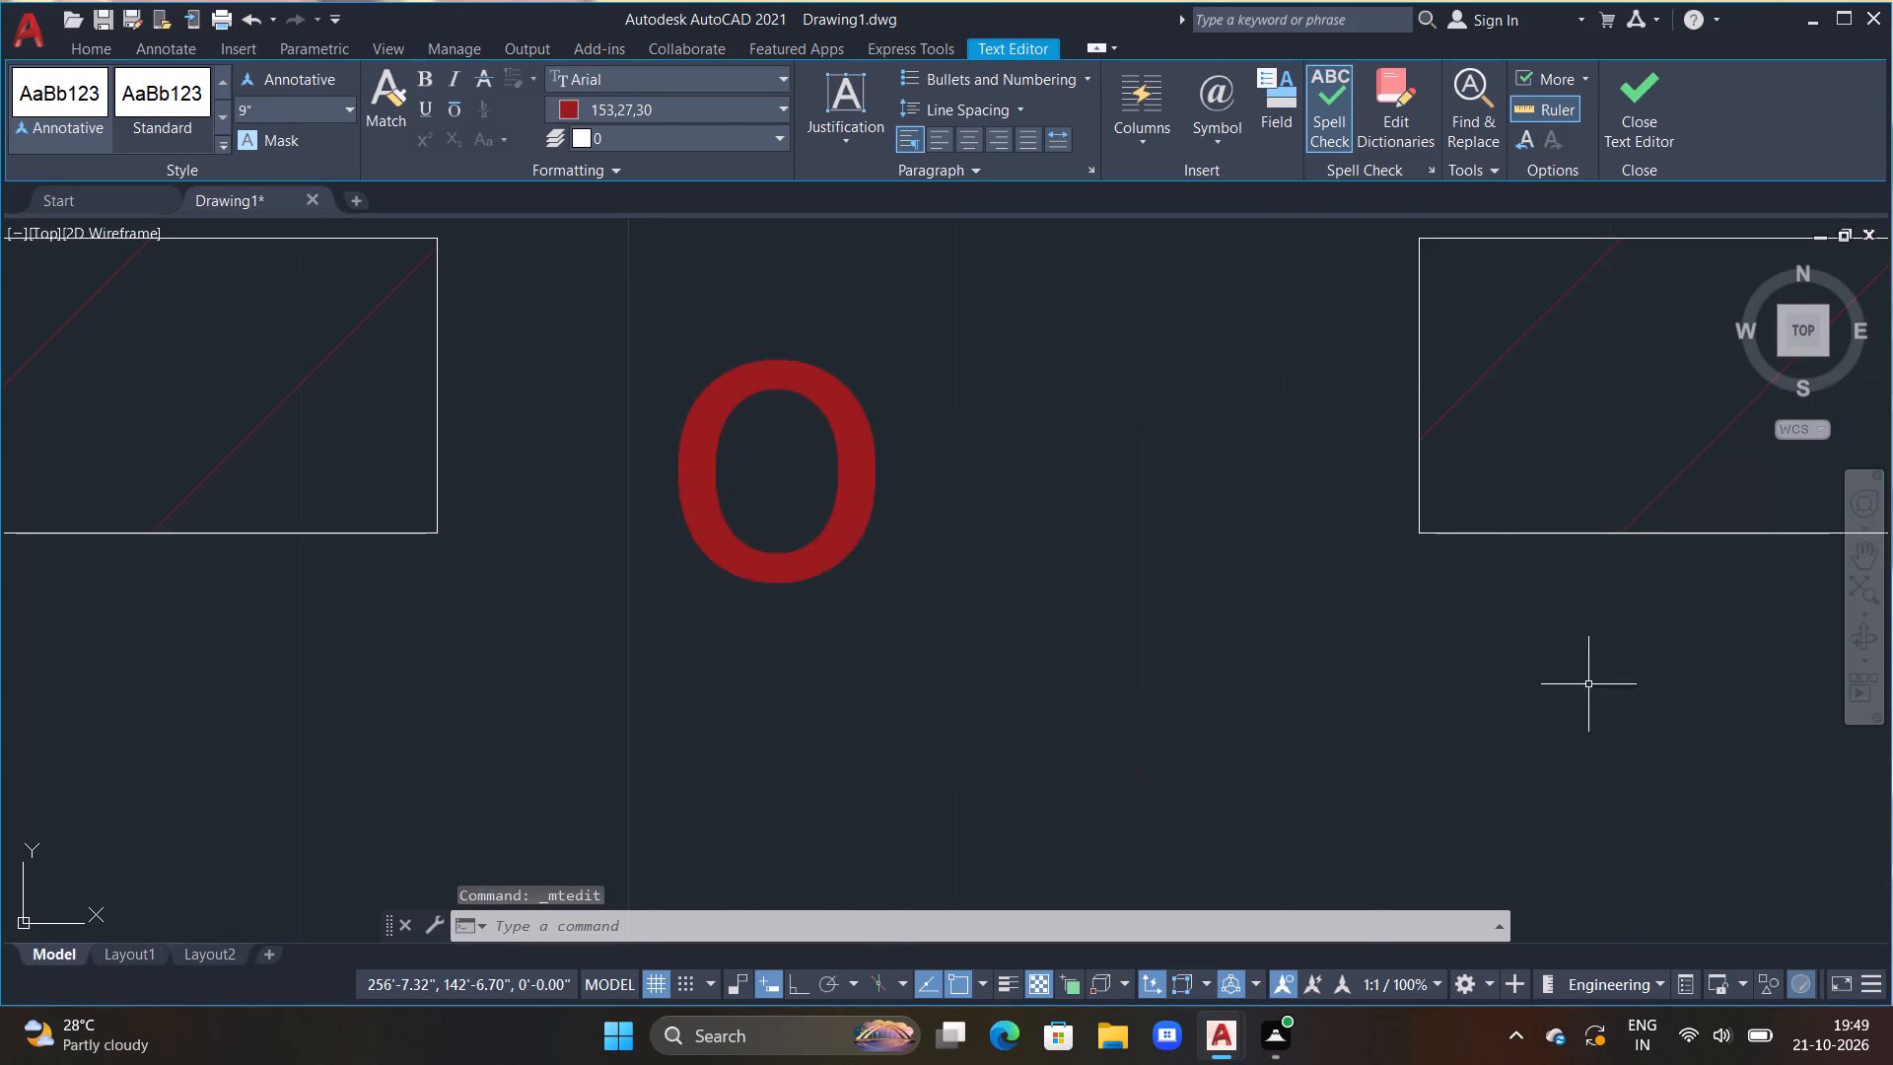
Move the o label to the centre of the kitchen's north opening.
scroll(1585, 700, "down", 5)
middle_click_drag(1254, 772, 1177, 568)
scroll(1473, 439, "up", 2)
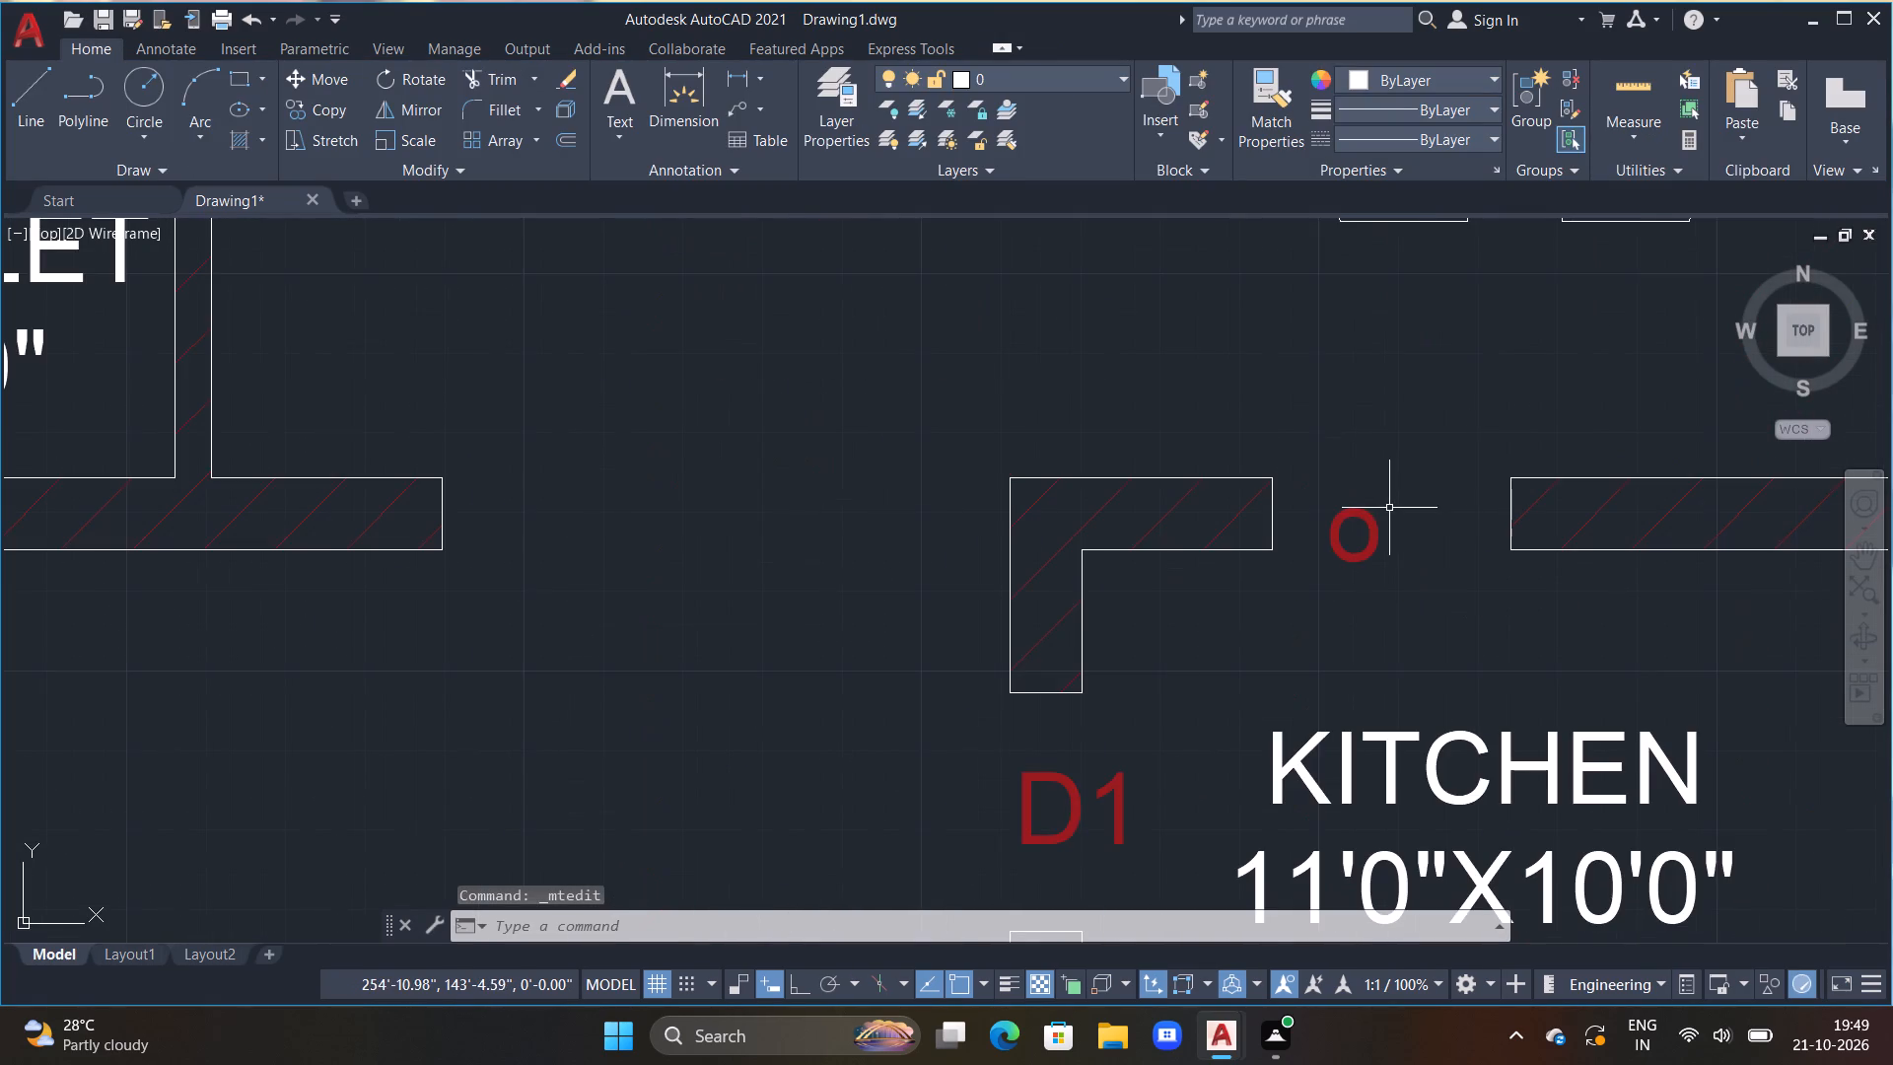
left_click(1350, 515)
key("m")
key("space")
left_click(1360, 621)
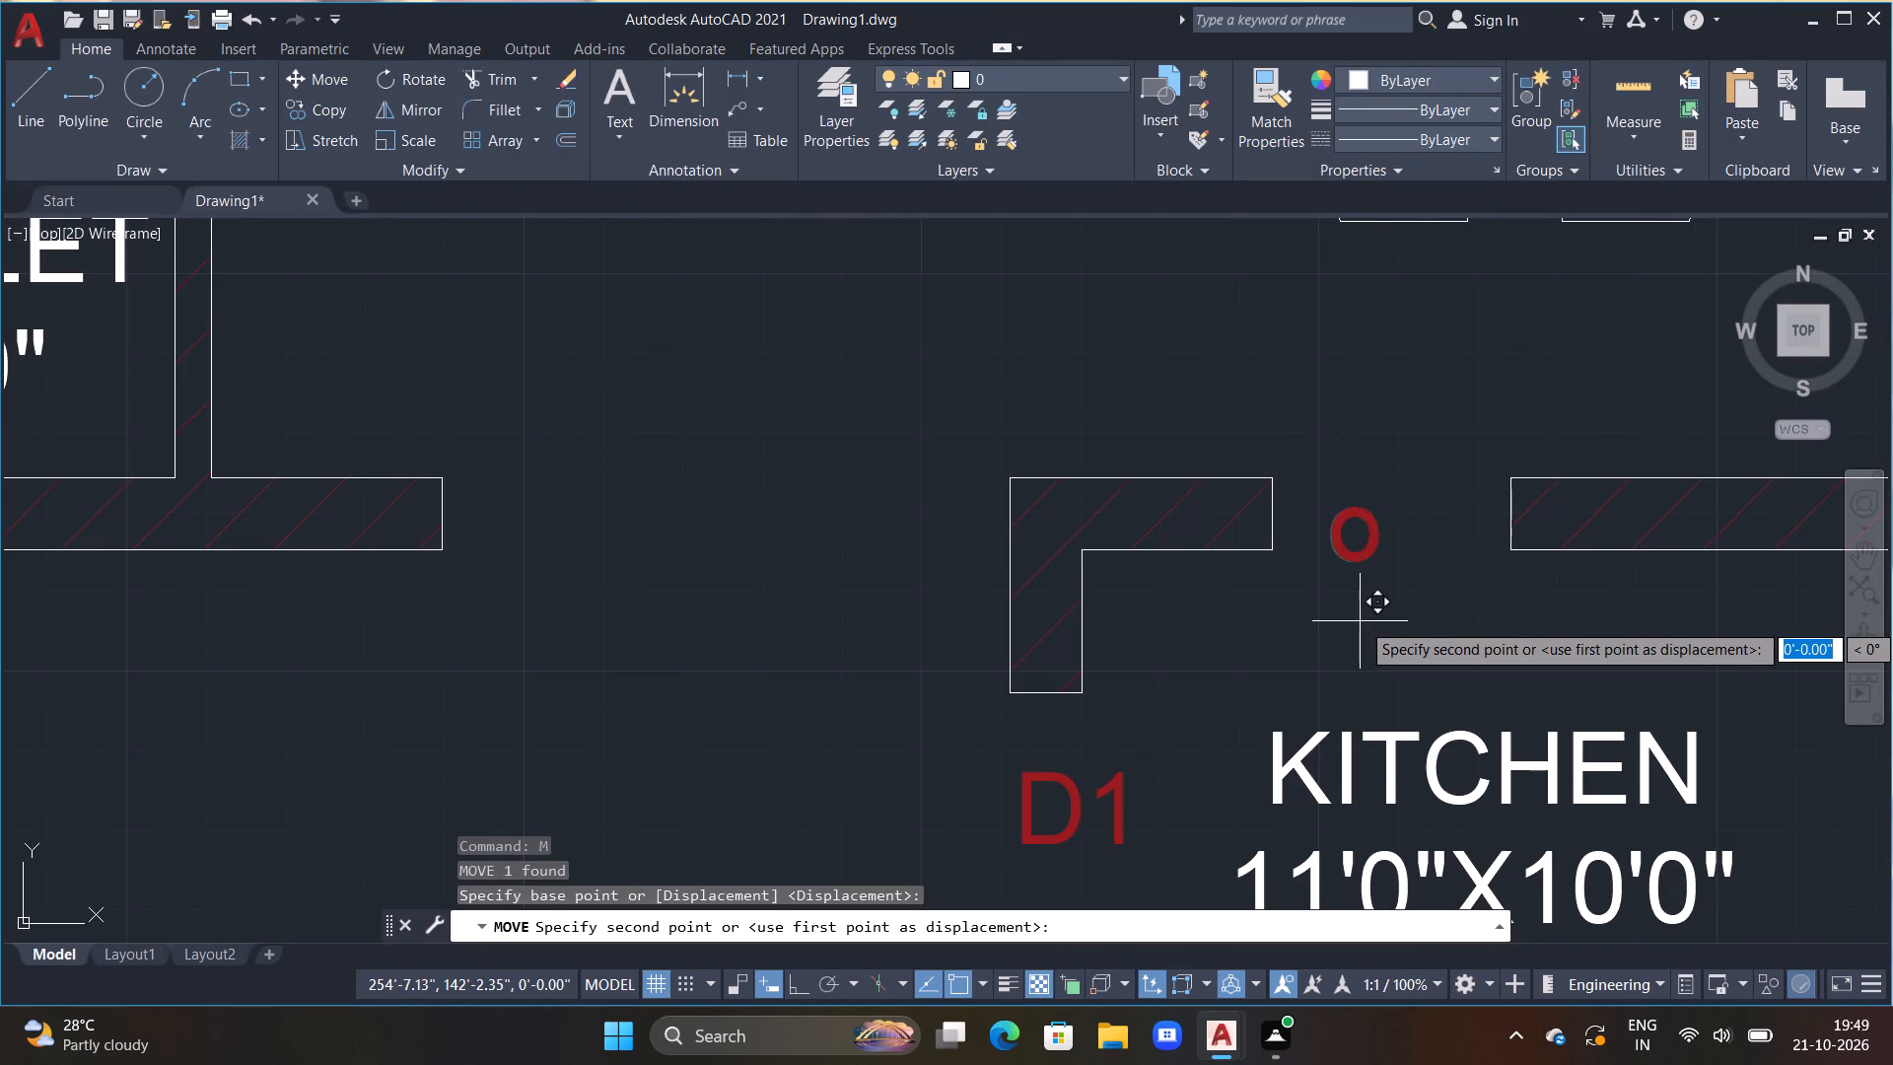
left_click(1400, 603)
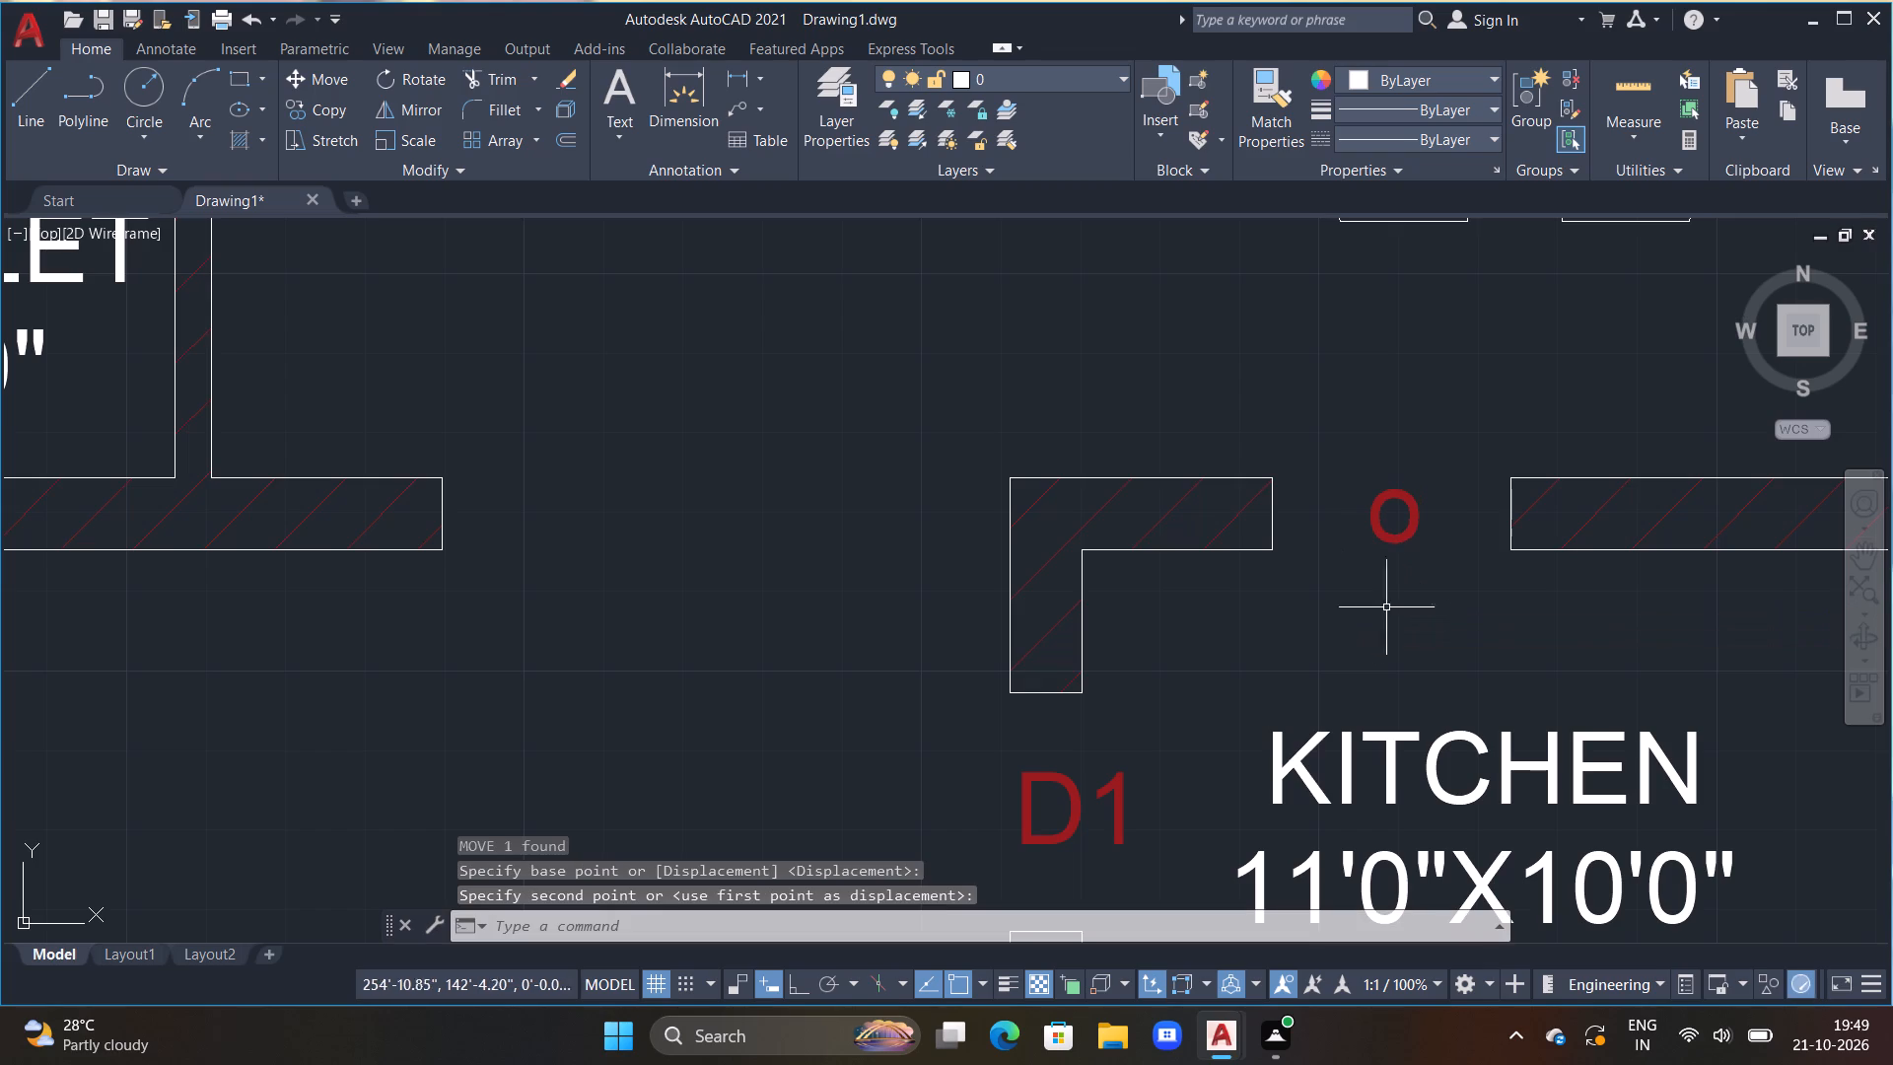
Widen the text frame of the D1 label in the kitchen's west opening and replace its text with a lowercase o.
double_click(1035, 784)
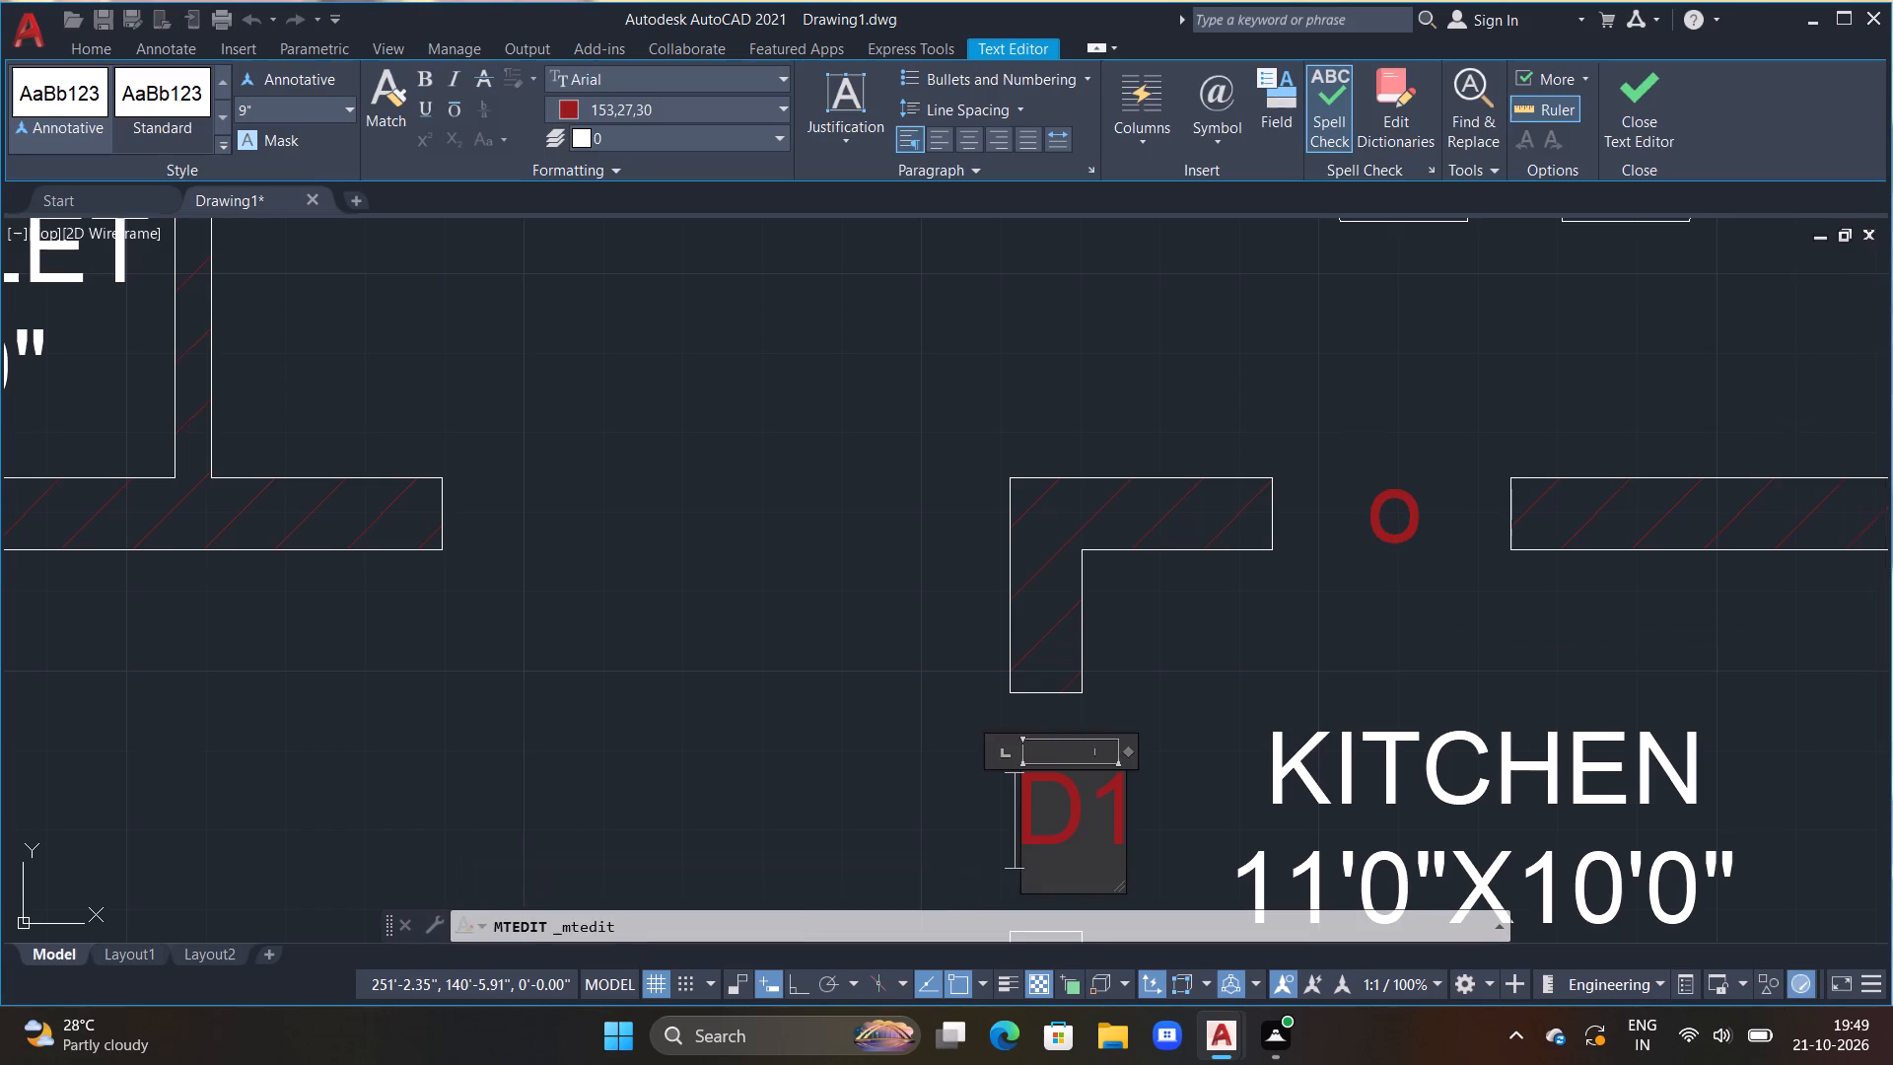
middle_click_drag(1049, 809, 1072, 664)
left_click_drag(1144, 742, 1250, 826)
left_click_drag(1185, 671, 1190, 670)
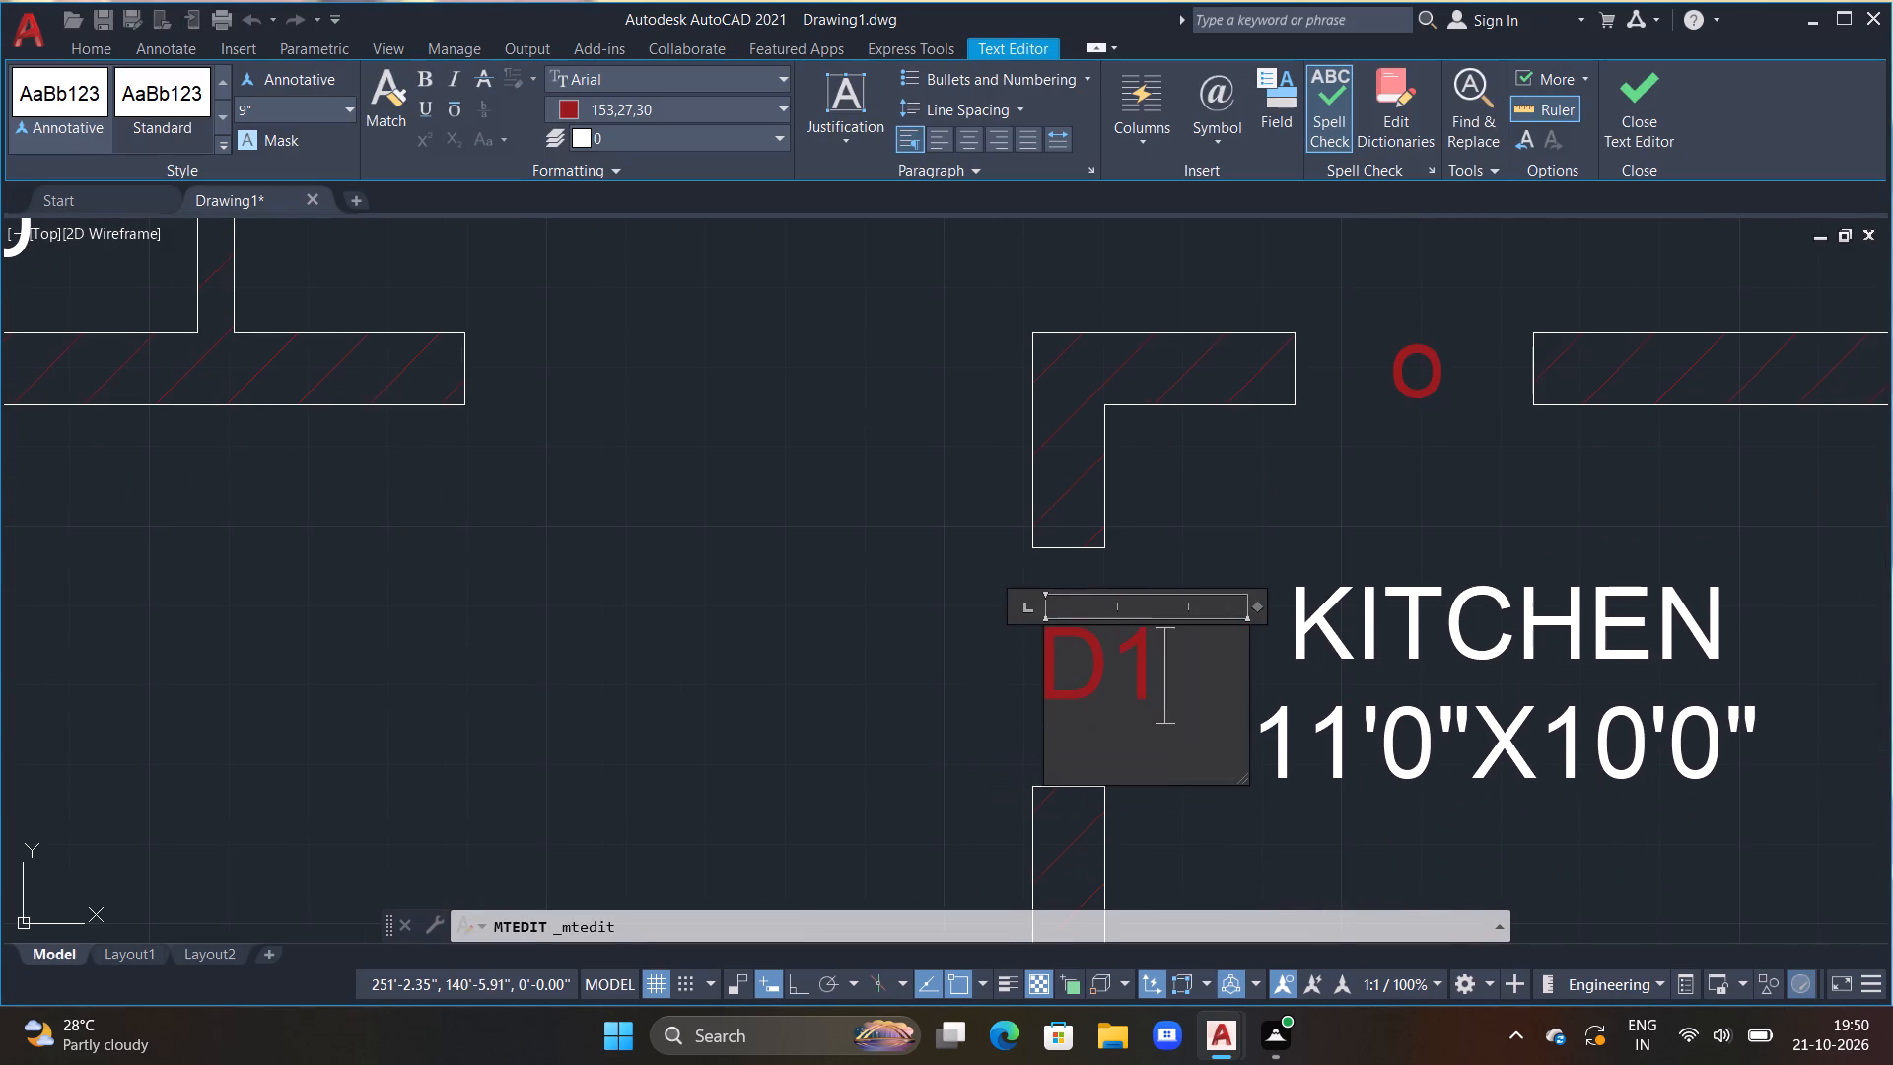
left_click_drag(1190, 670, 1197, 669)
key("BackSpace")
key("BackSpace")
key("BackSpace")
key("o")
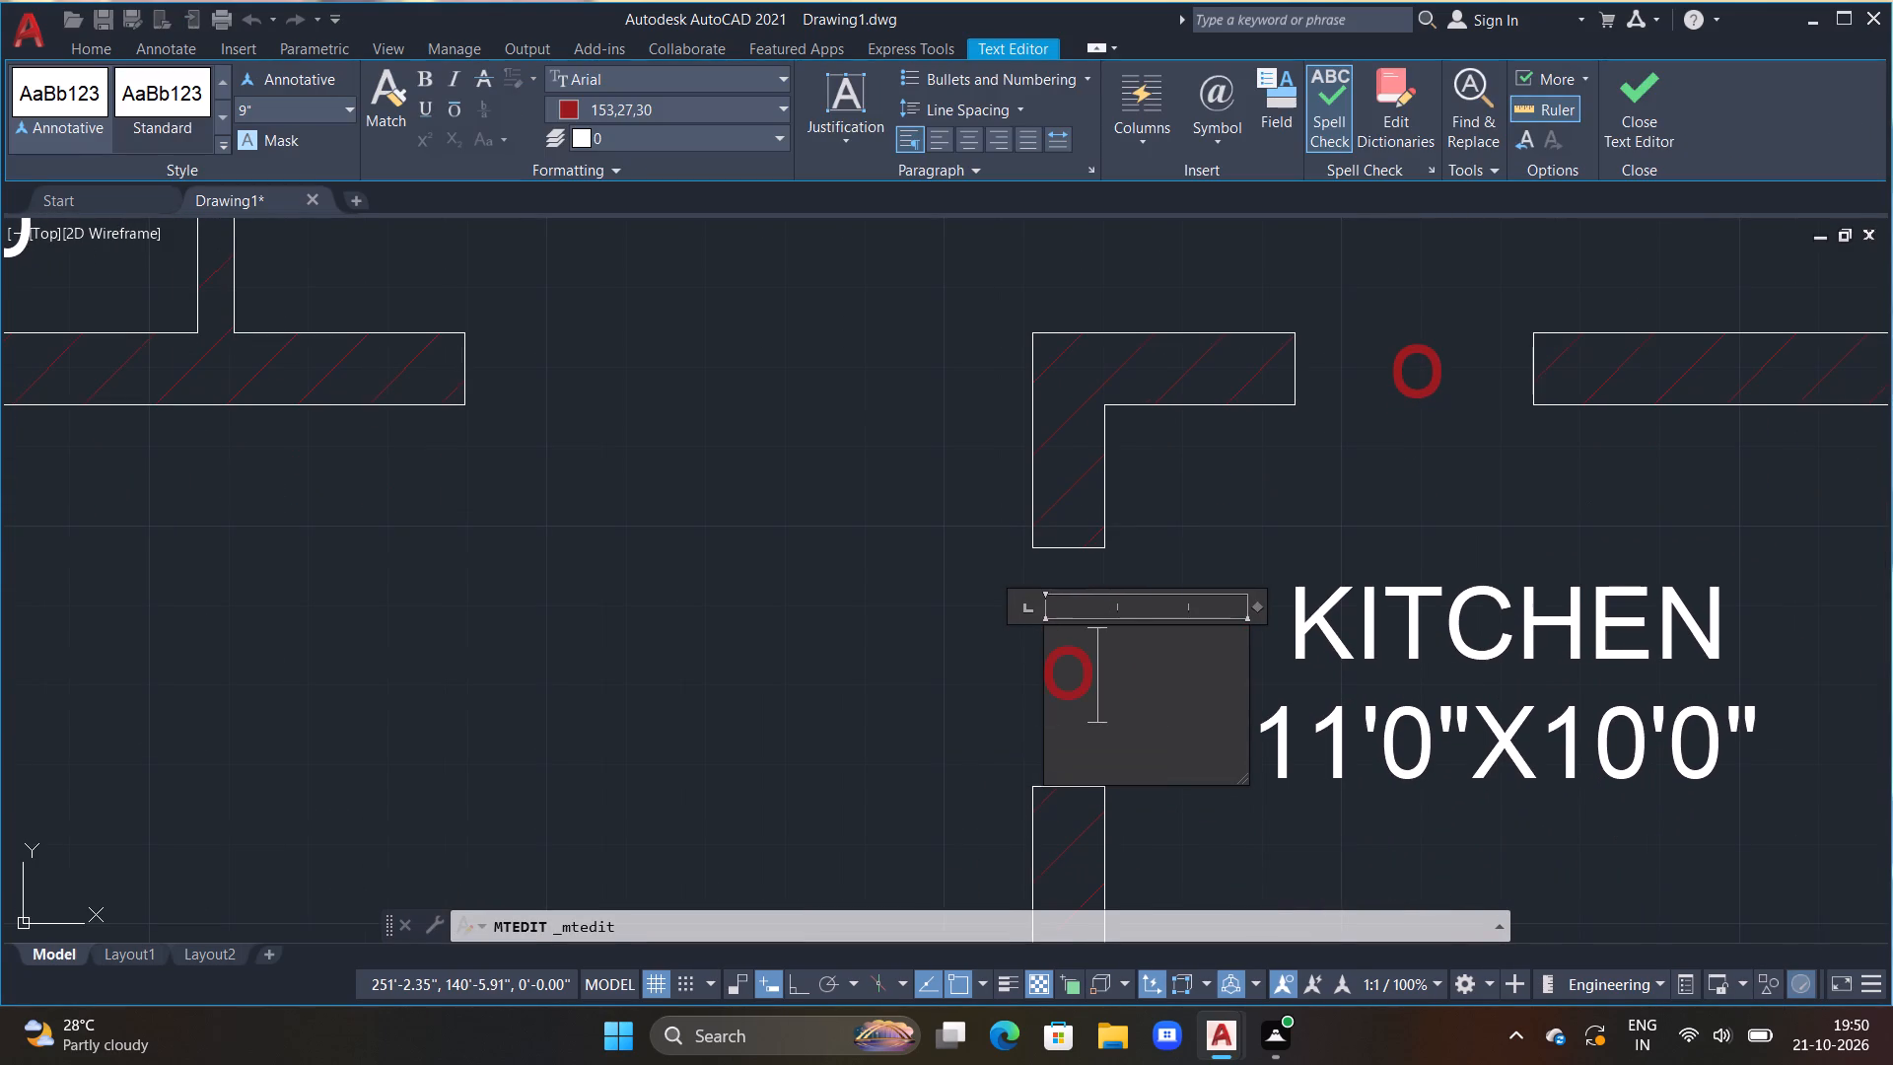
left_click(871, 716)
scroll(1078, 727, "down", 2)
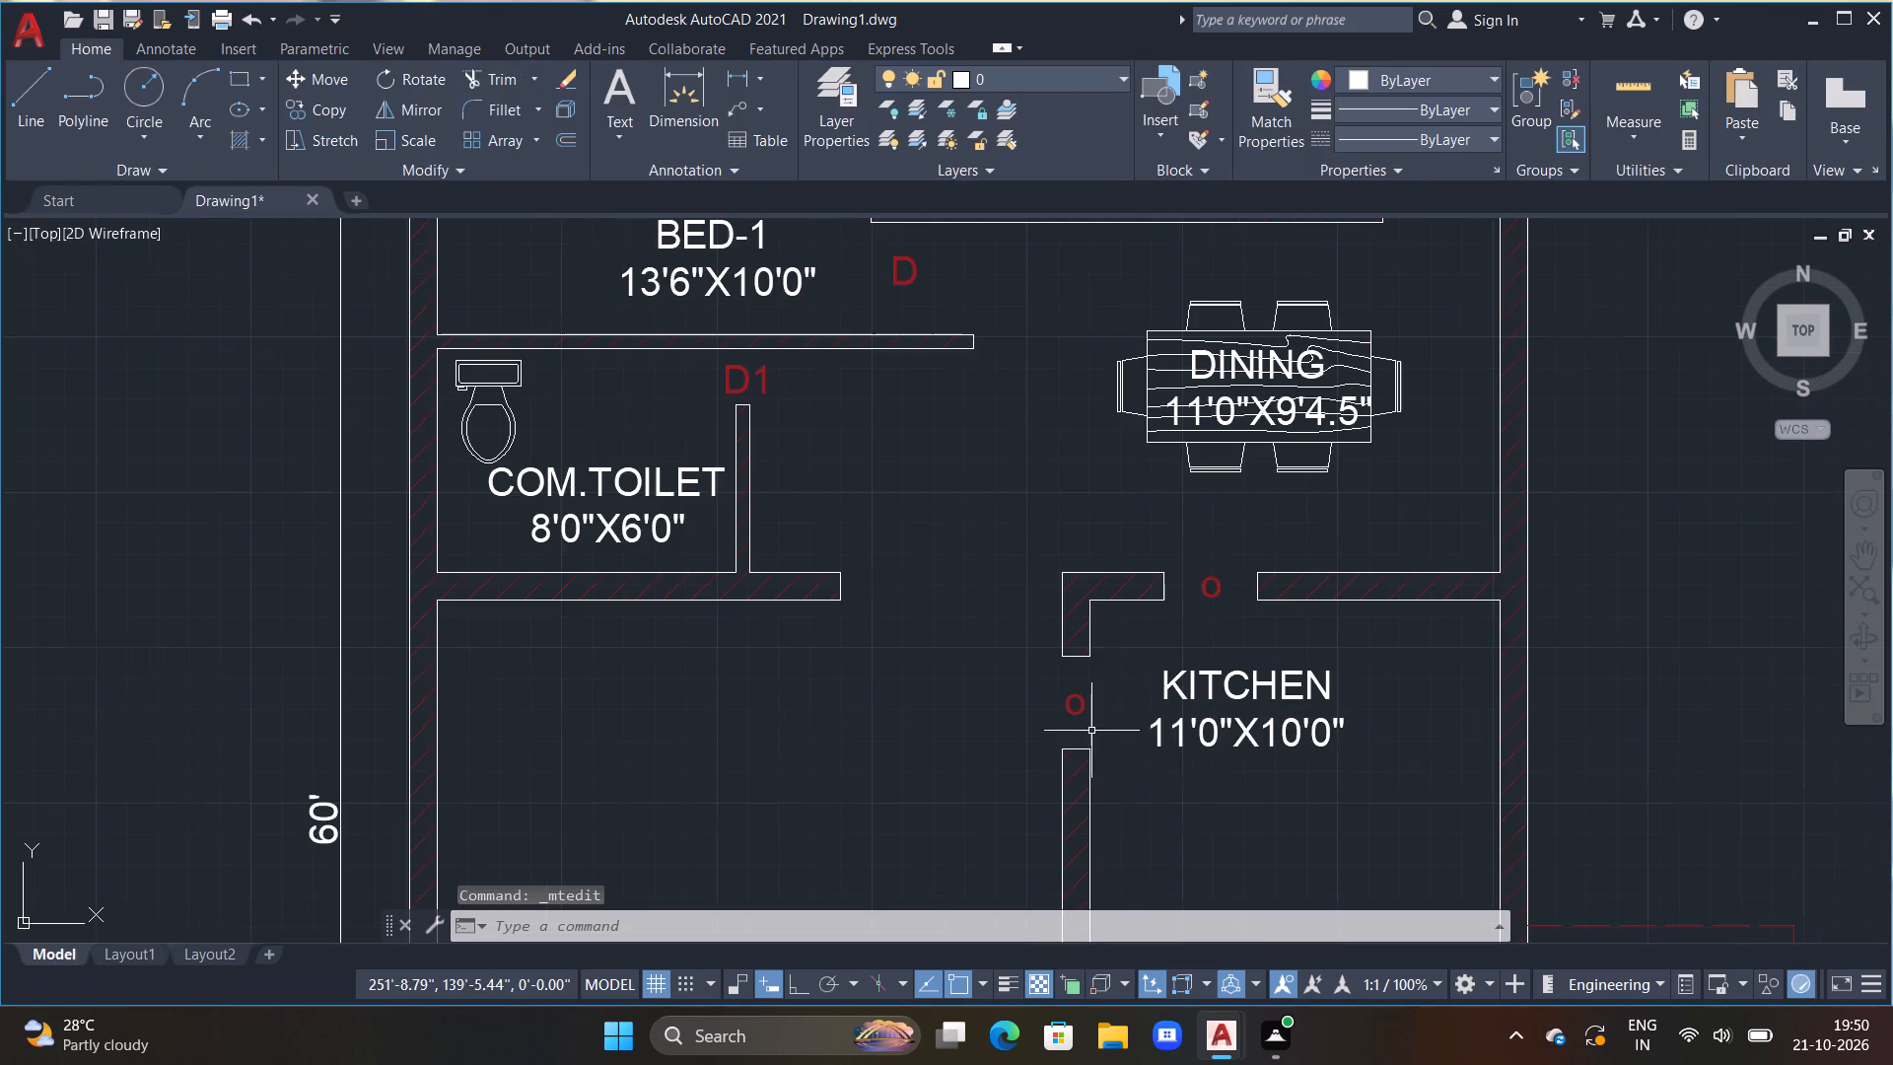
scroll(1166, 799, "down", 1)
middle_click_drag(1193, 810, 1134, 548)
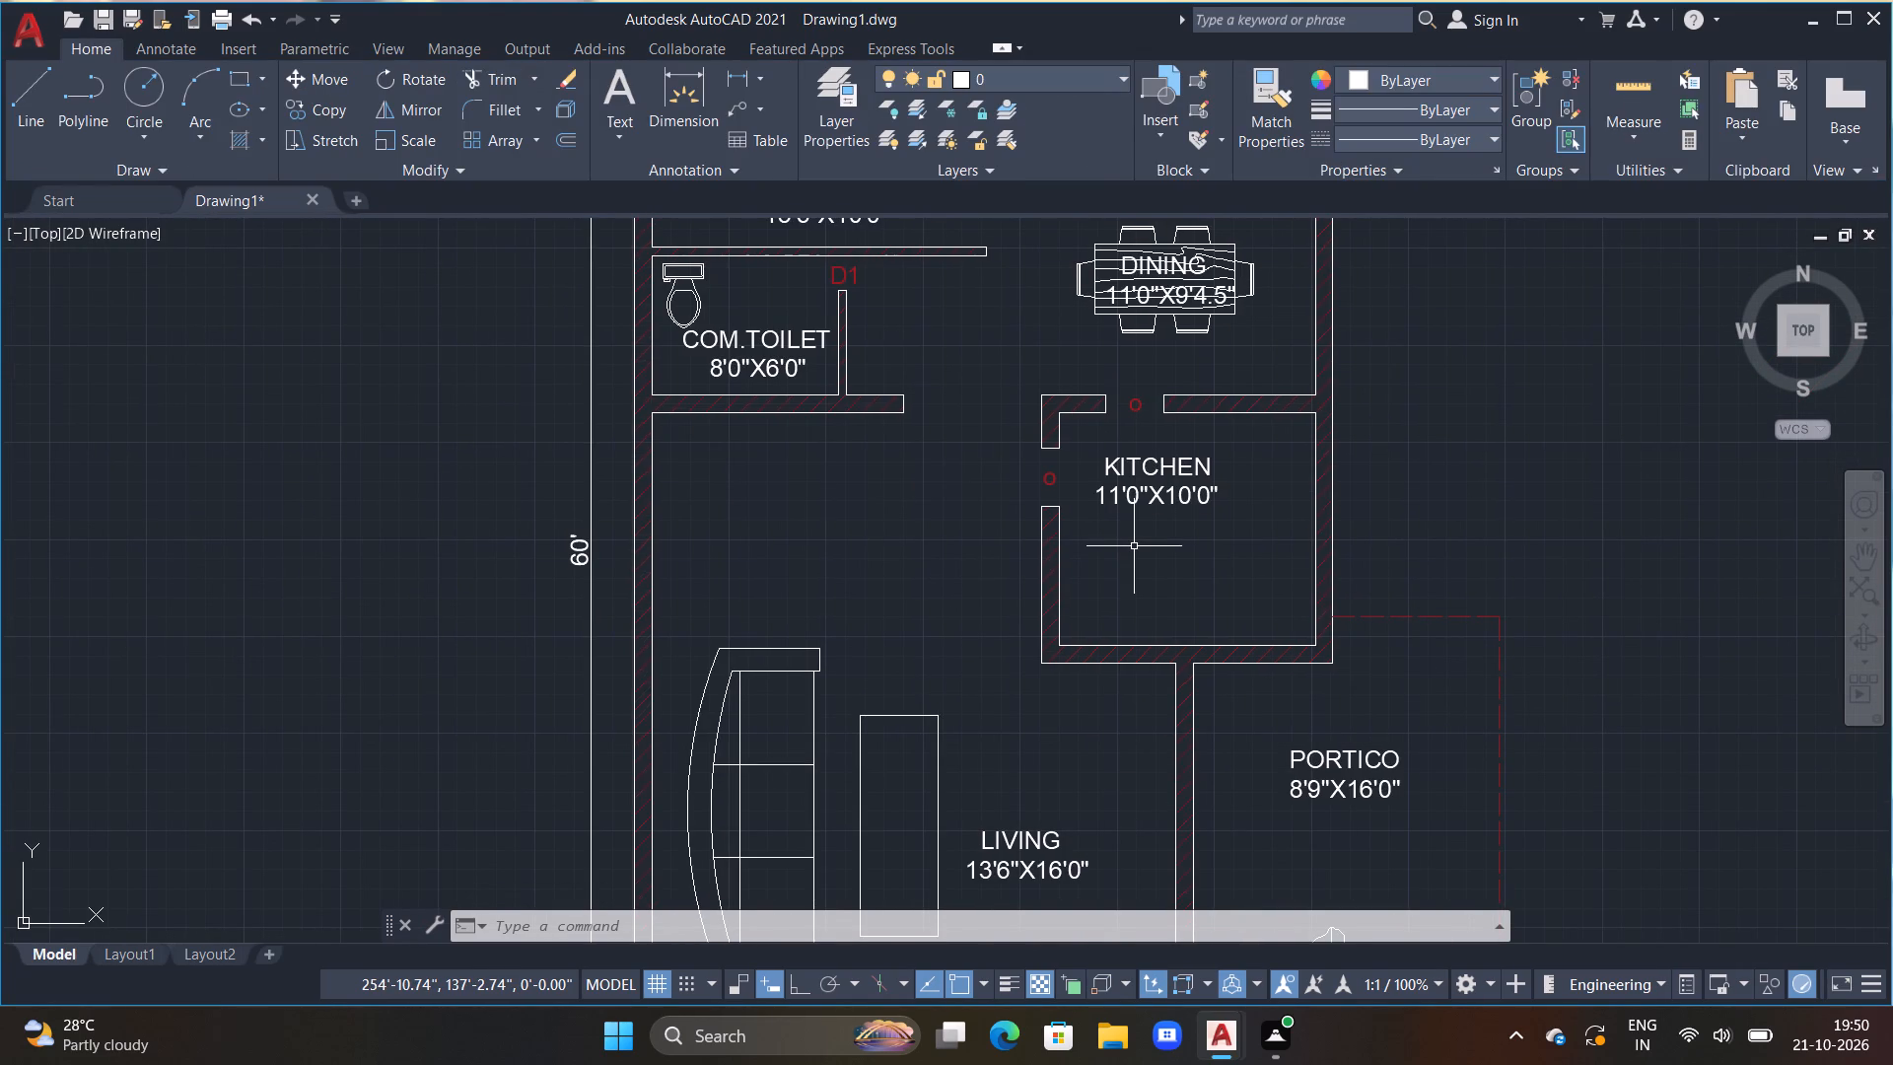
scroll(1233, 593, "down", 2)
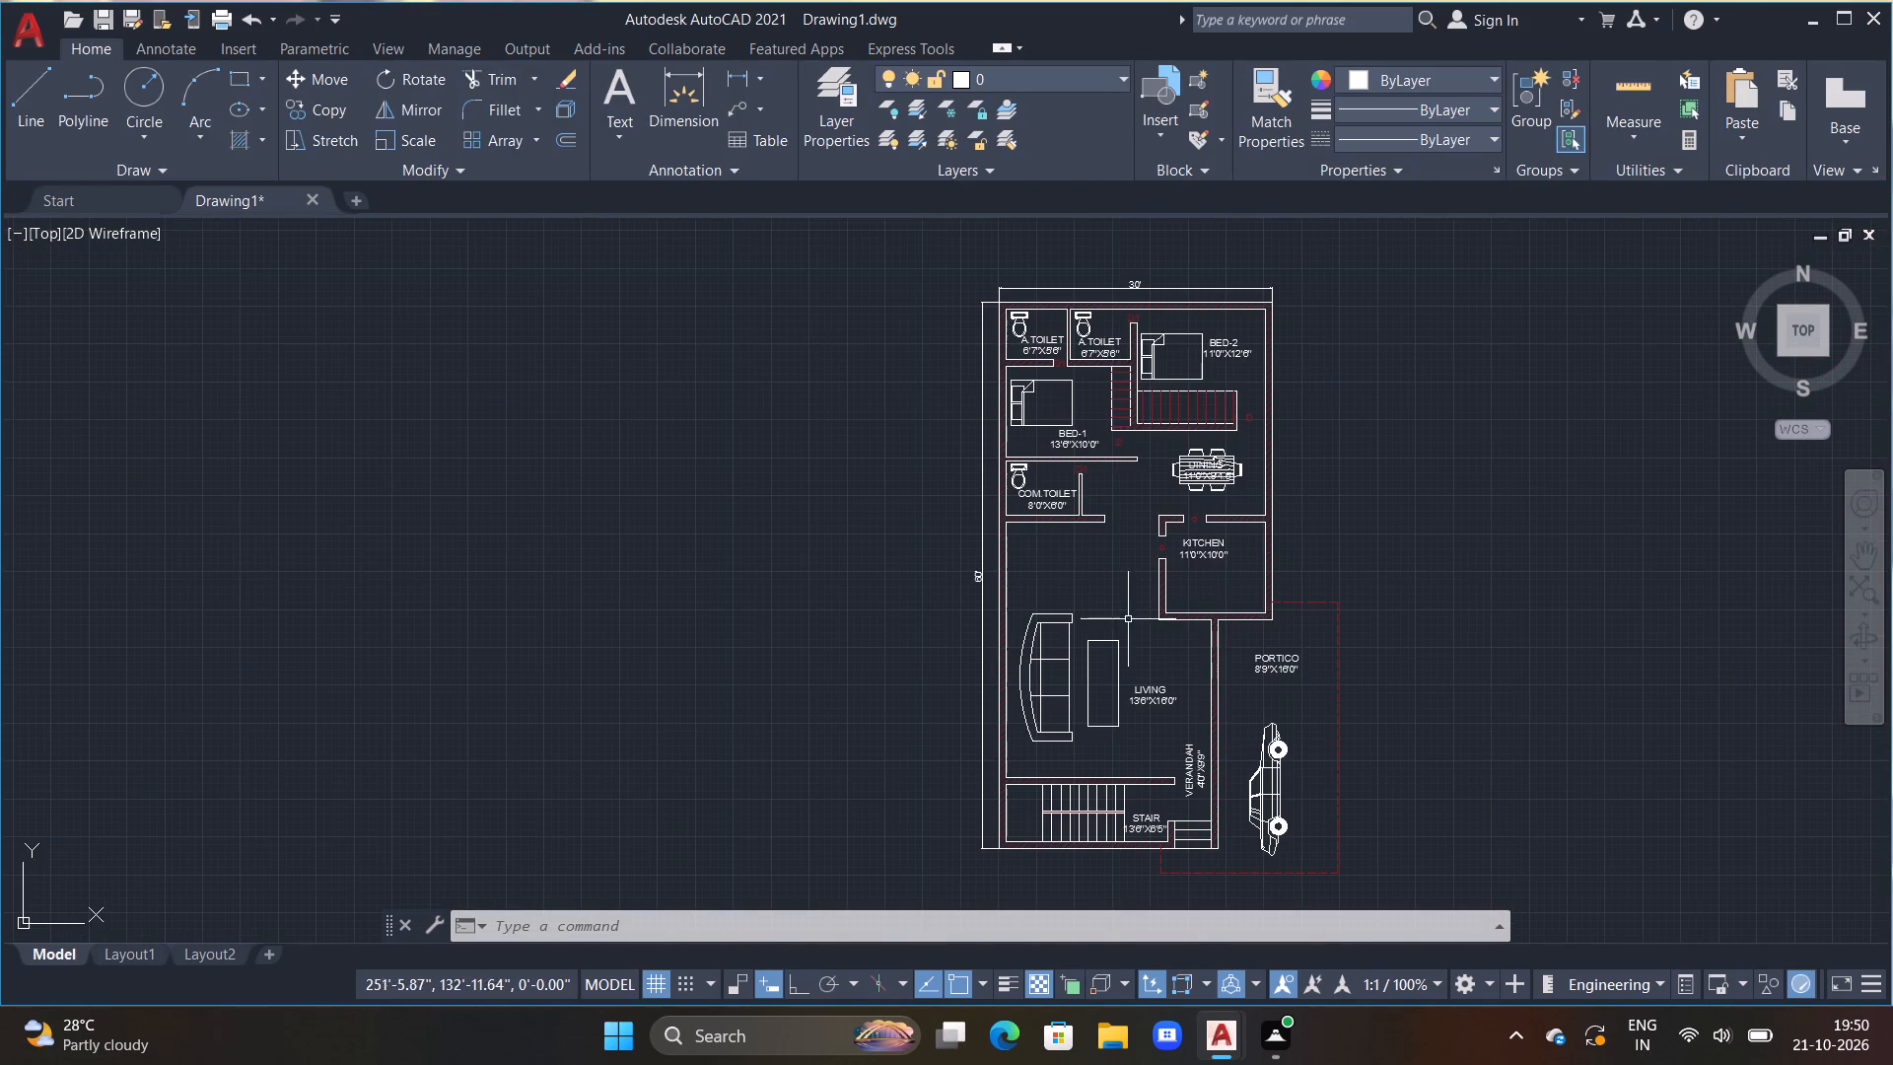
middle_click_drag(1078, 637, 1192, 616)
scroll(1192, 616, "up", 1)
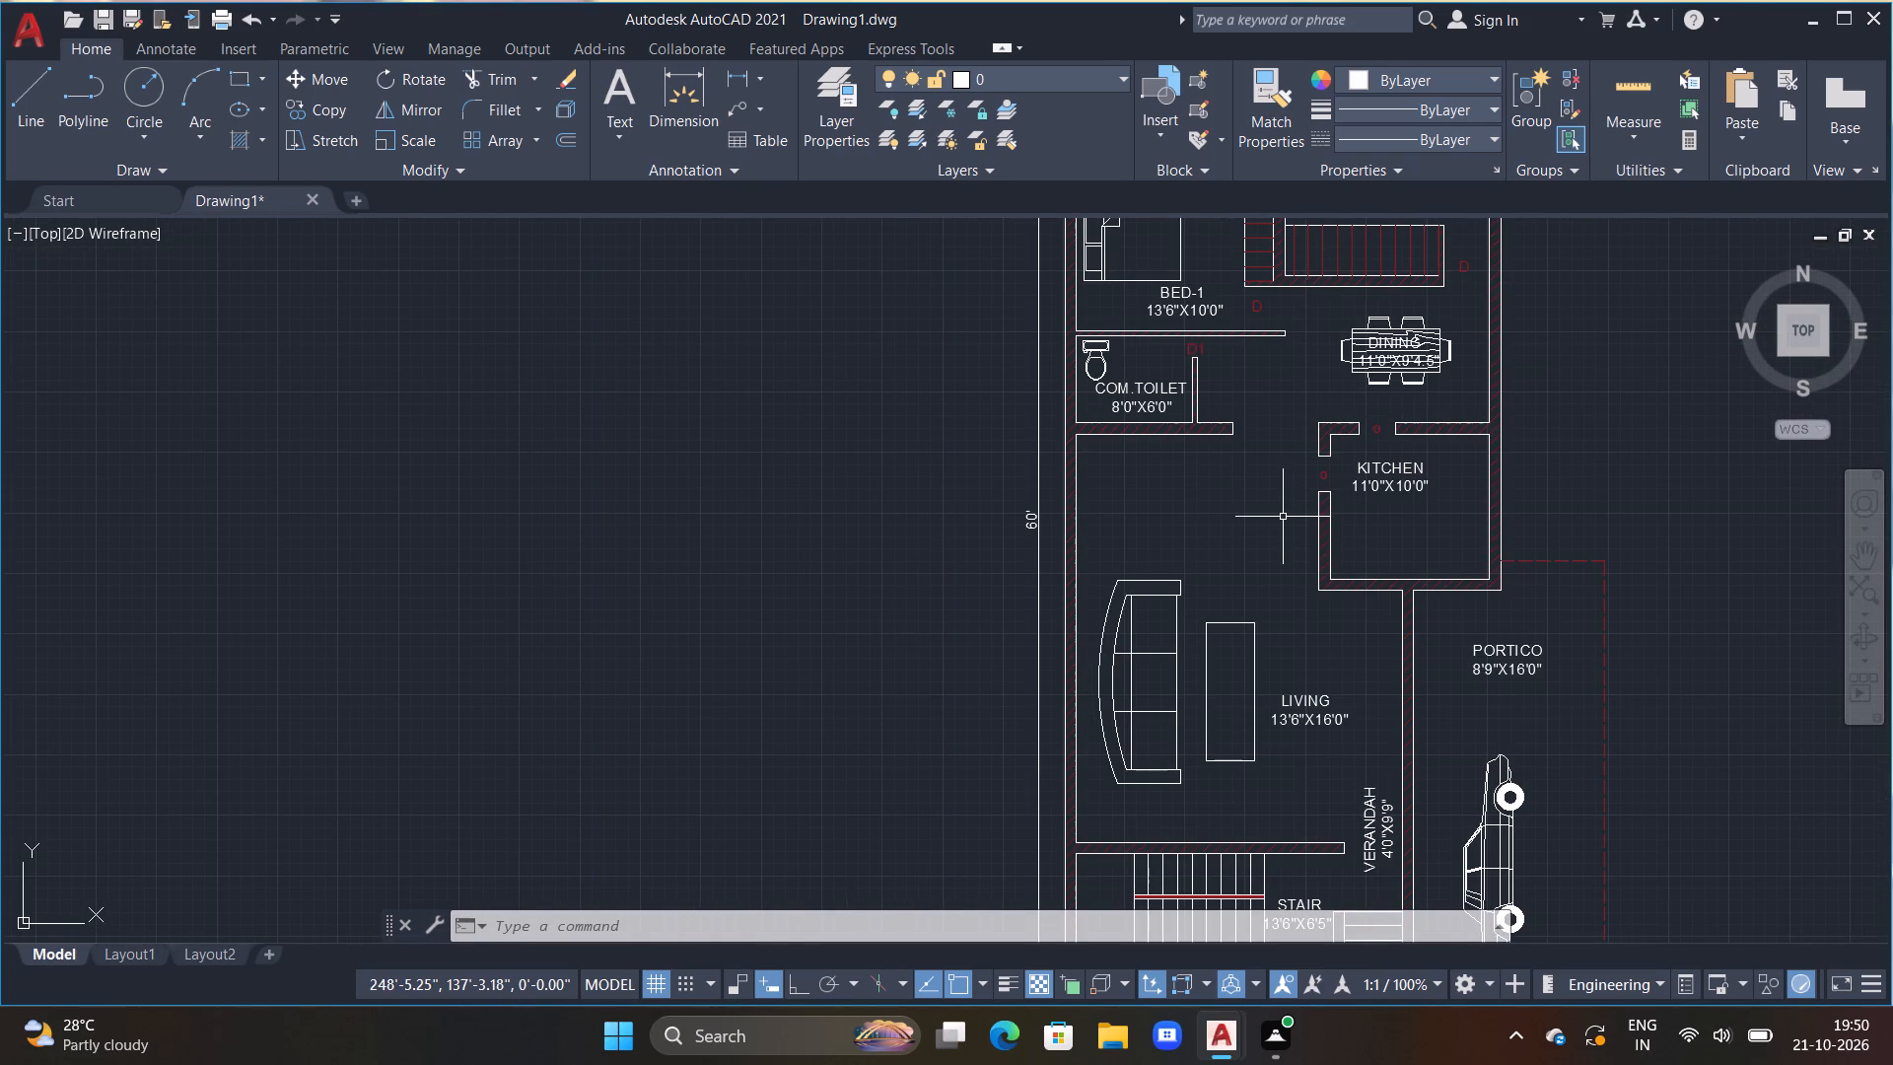
Look over the whole floor plan from the living room up to the bedrooms, checking its labels and opening tags.
key("Escape")
key("Escape")
key("Escape")
middle_click_drag(1226, 626, 1172, 552)
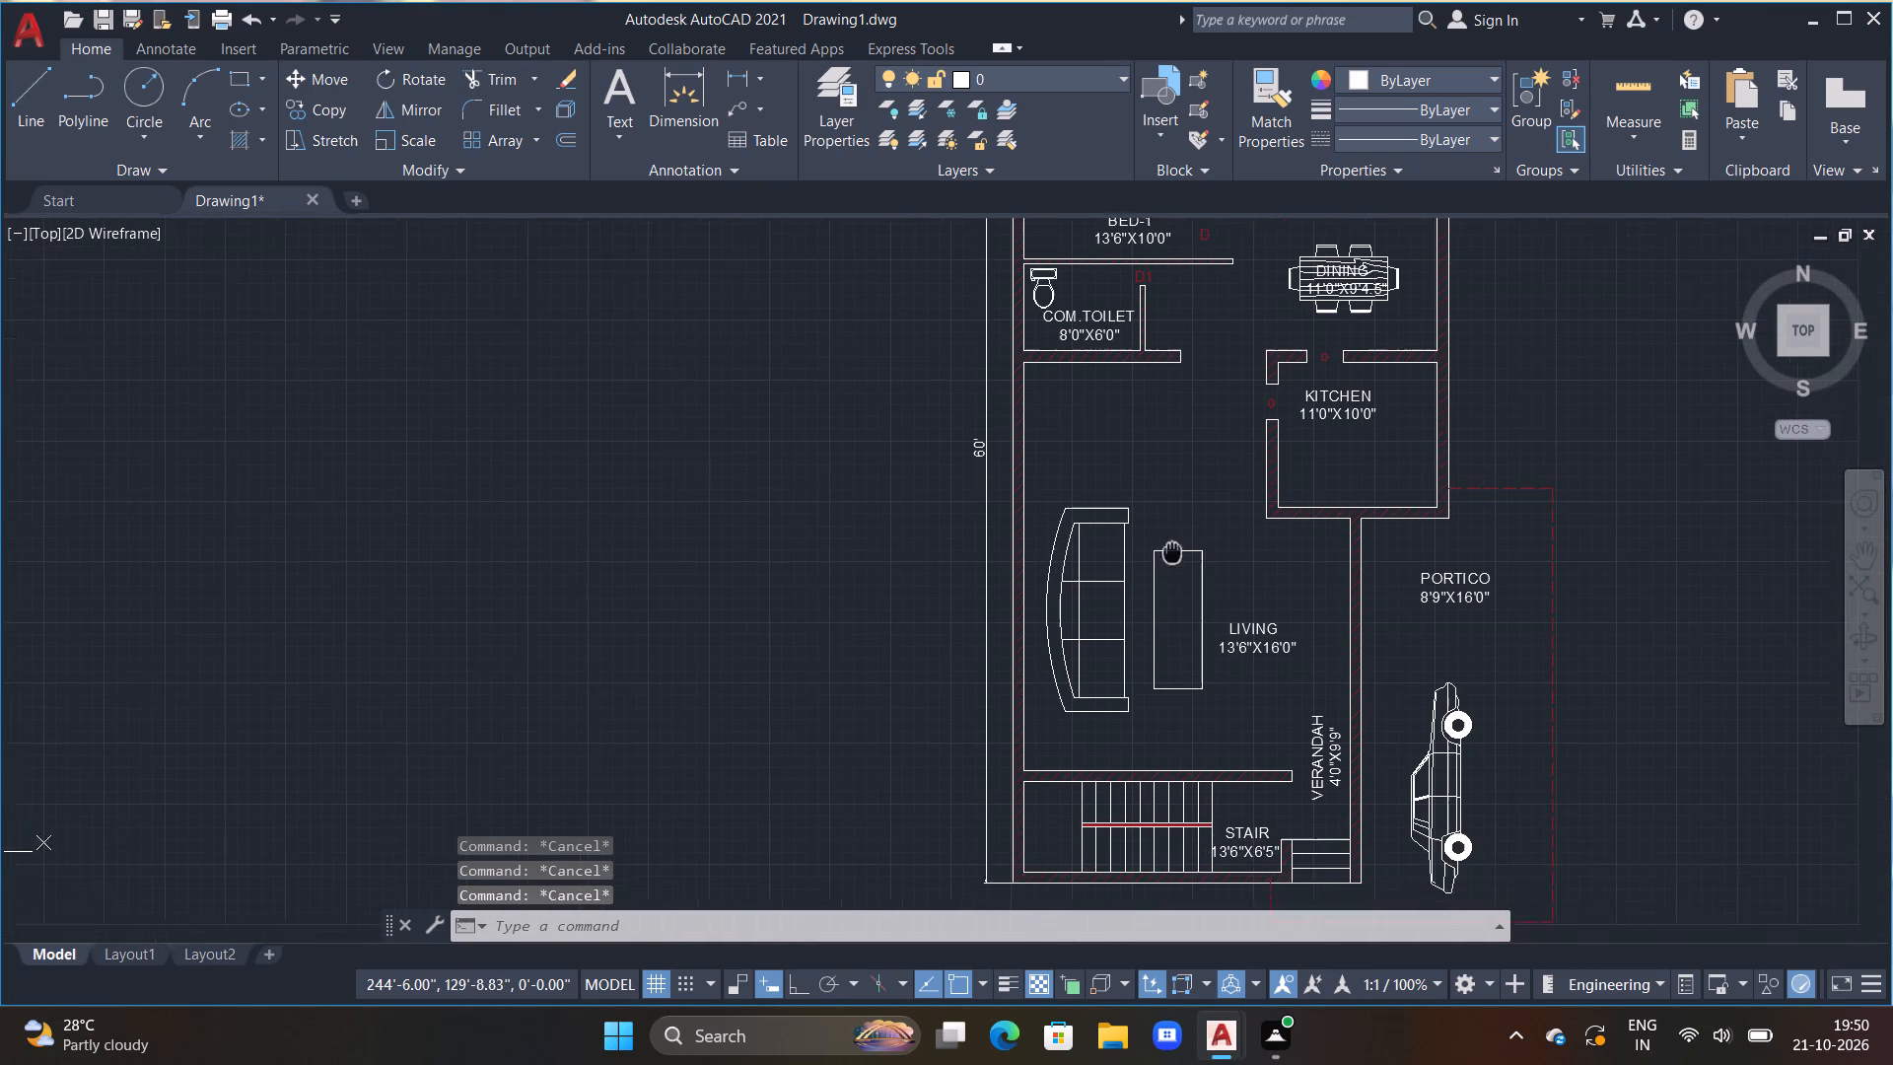
middle_click_drag(1172, 552, 1158, 540)
middle_click_drag(1160, 661, 1121, 624)
middle_click_drag(1168, 566, 1153, 632)
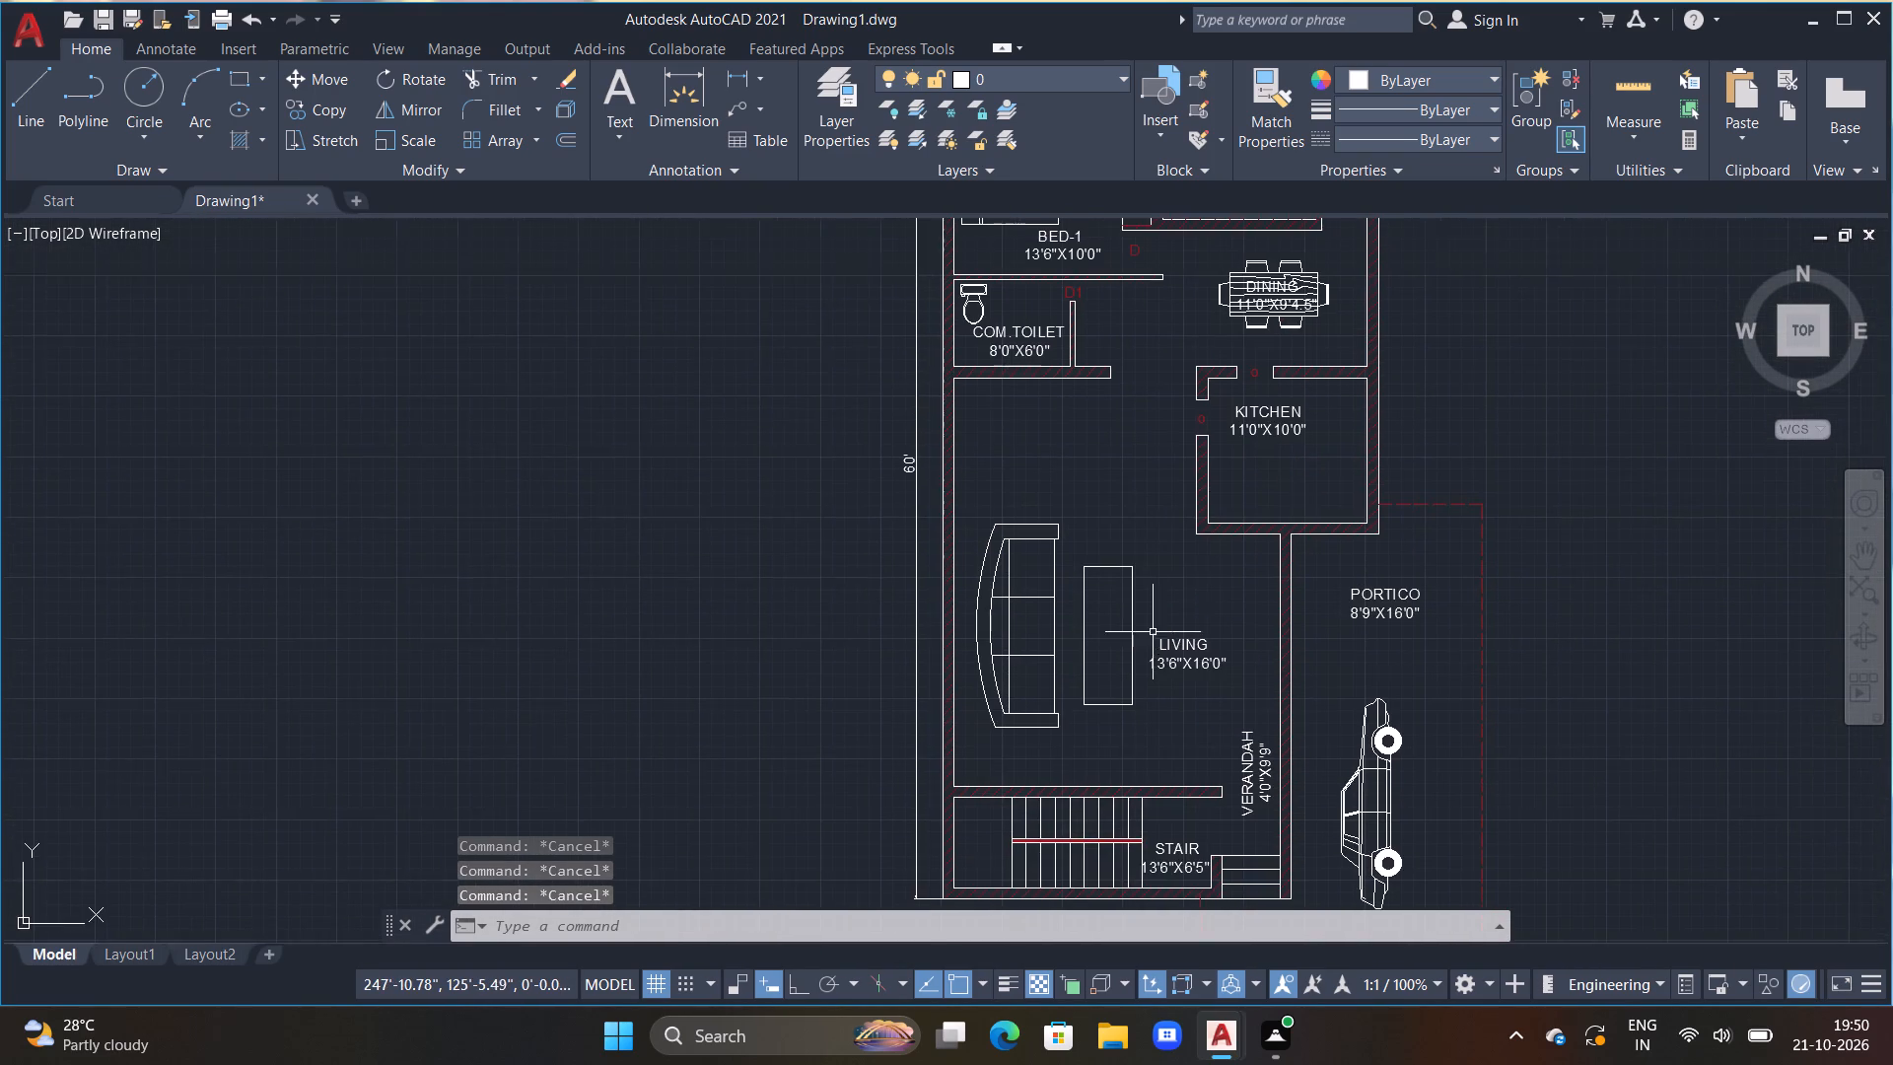
middle_click_drag(1157, 604, 1156, 630)
middle_click(1156, 630)
middle_click_drag(1164, 668, 1172, 703)
middle_click_drag(1157, 594, 1175, 678)
middle_click_drag(1199, 792, 1171, 713)
middle_click_drag(1107, 536, 1146, 676)
scroll(1128, 554, "up", 1)
middle_click_drag(1130, 556, 1144, 661)
middle_click_drag(1116, 458, 1116, 656)
middle_click_drag(1119, 496, 1115, 620)
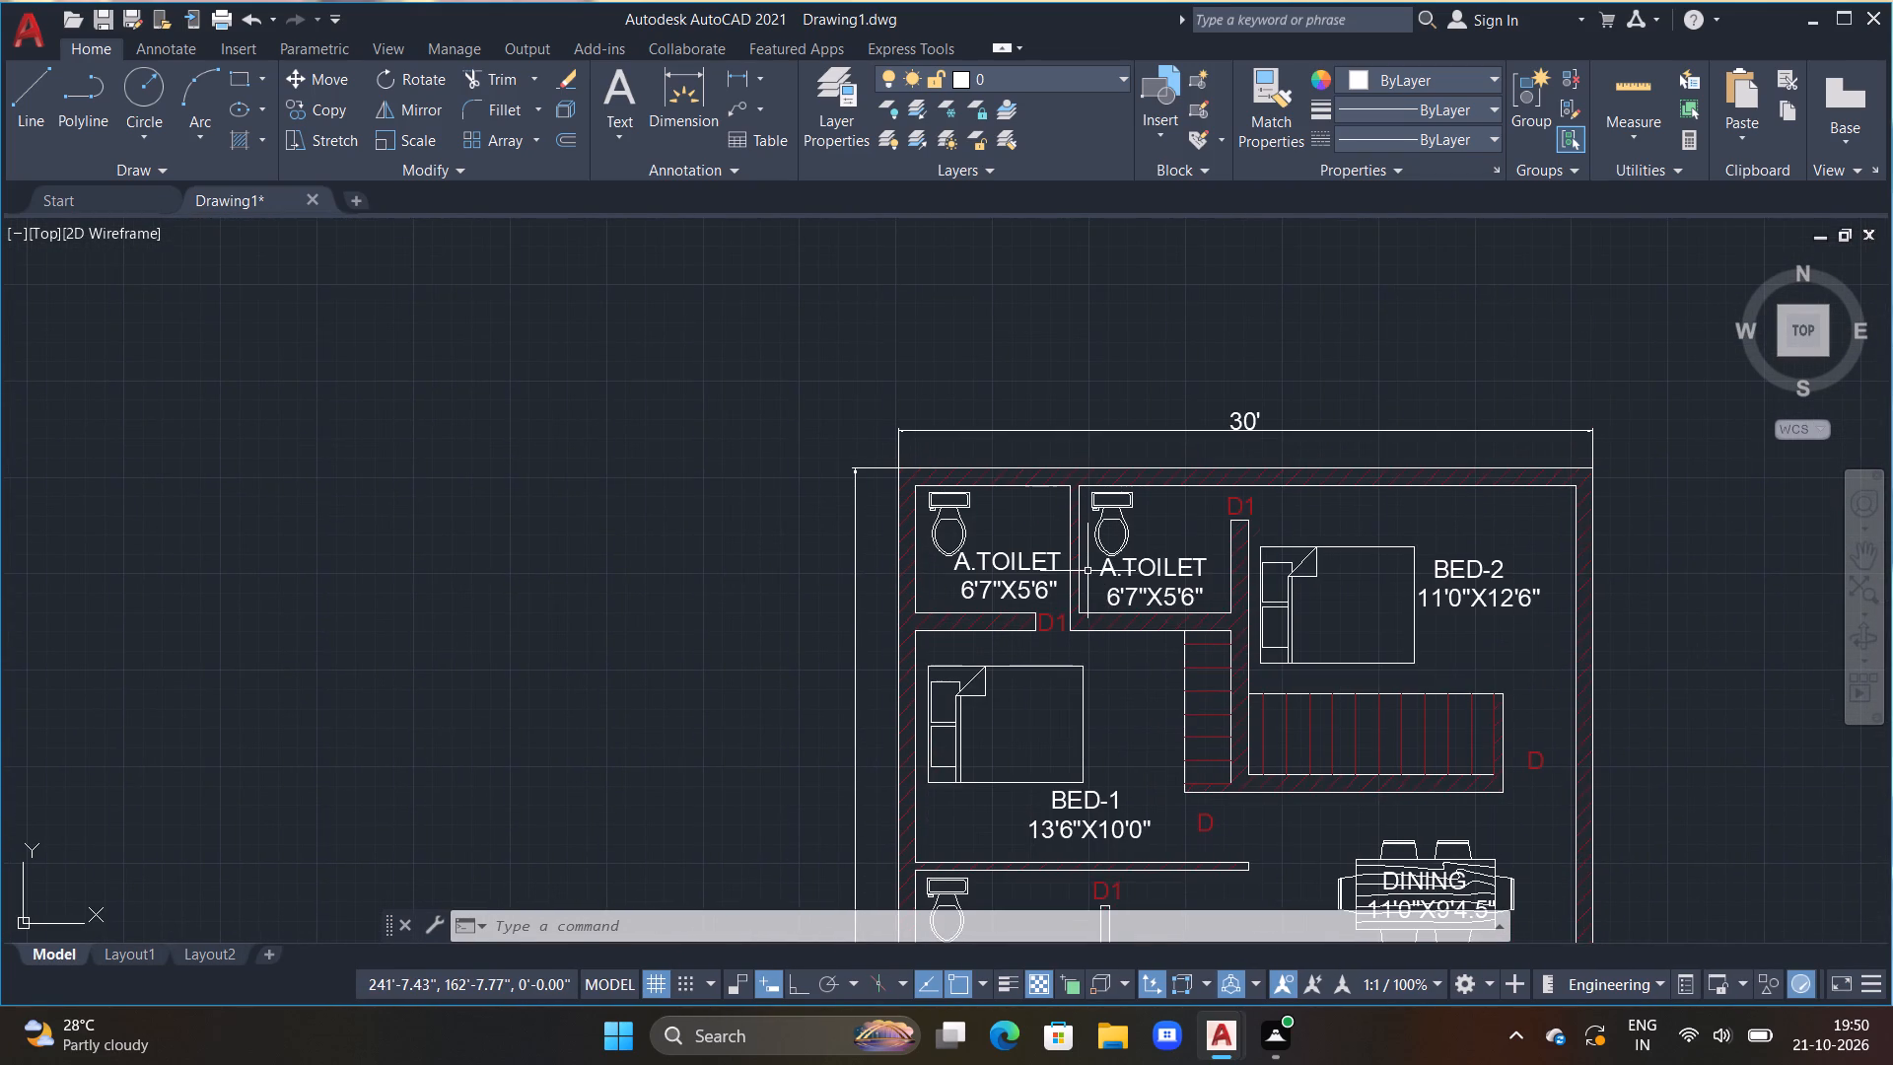
key("Escape")
key("Escape")
scroll(1113, 618, "down", 2)
middle_click_drag(1182, 764, 1136, 625)
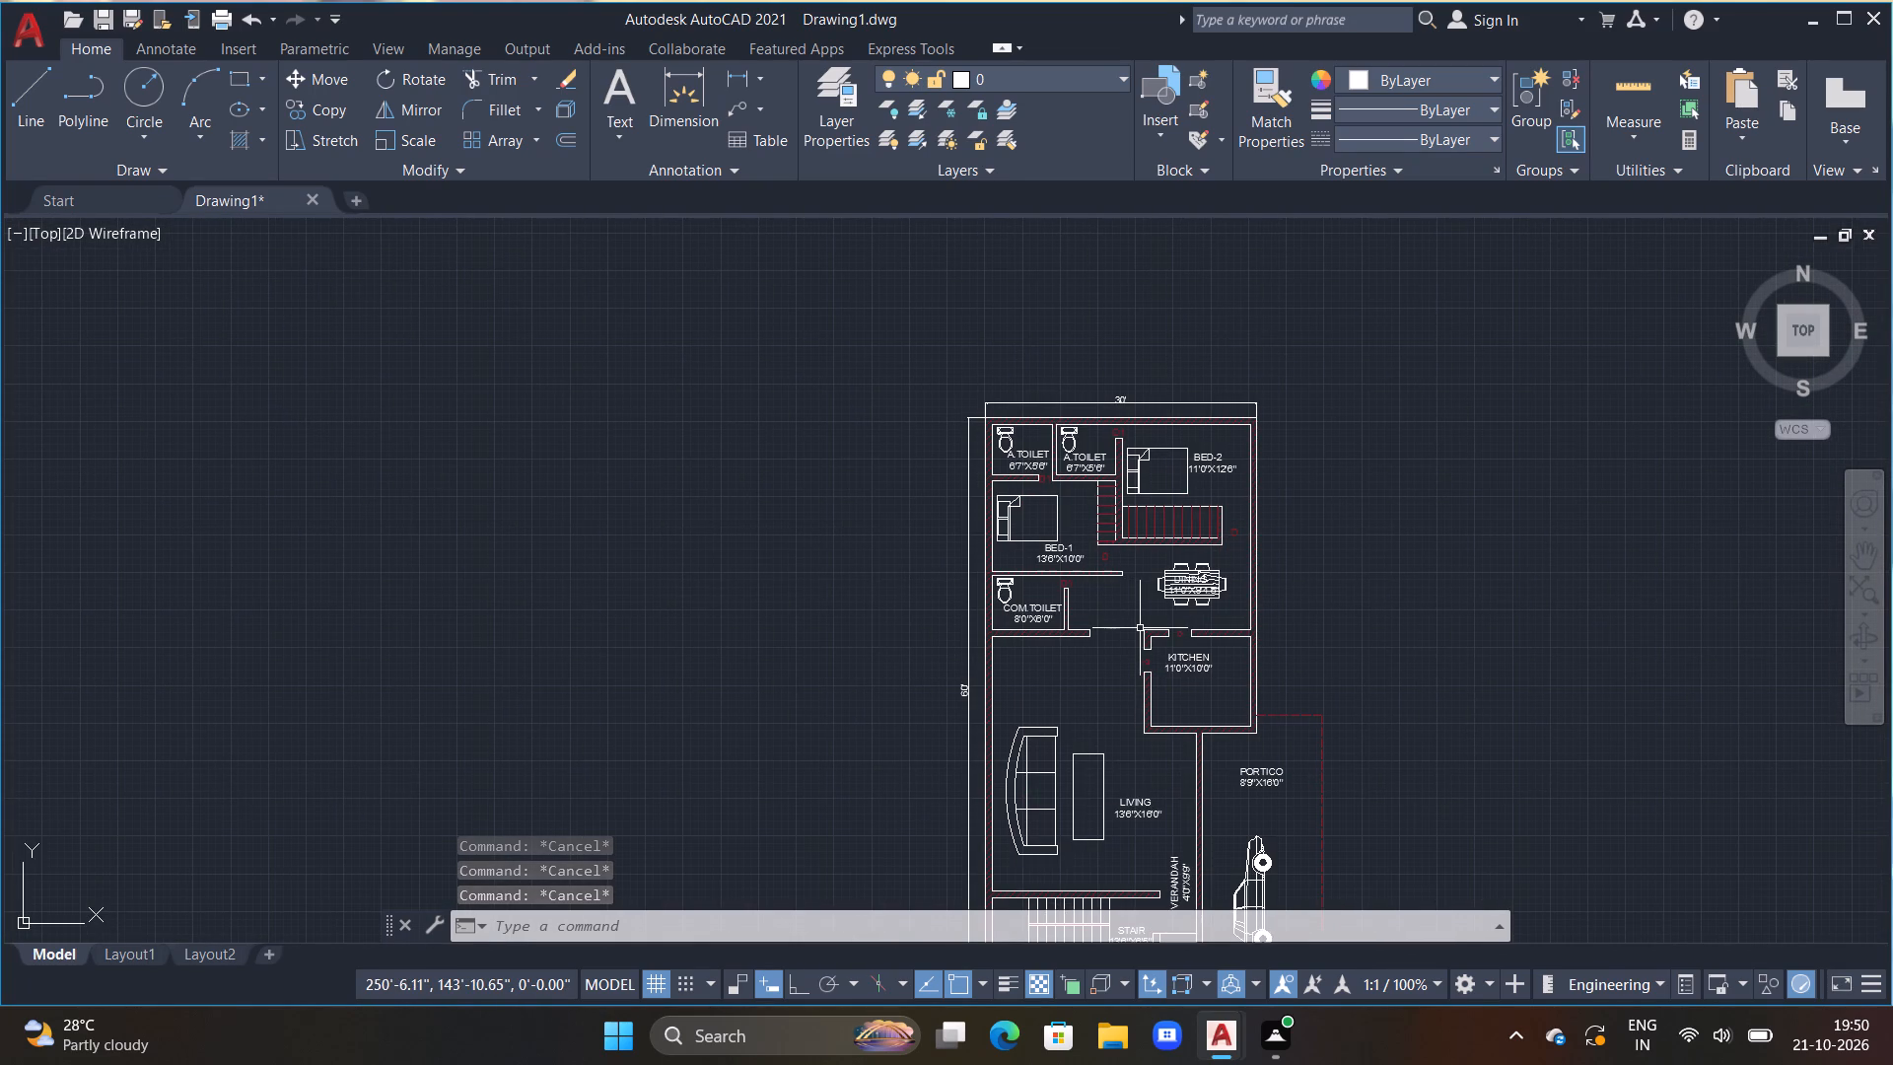
Save the drawing in the Documents folder under the file name TASK-53.
key("ctrl+s")
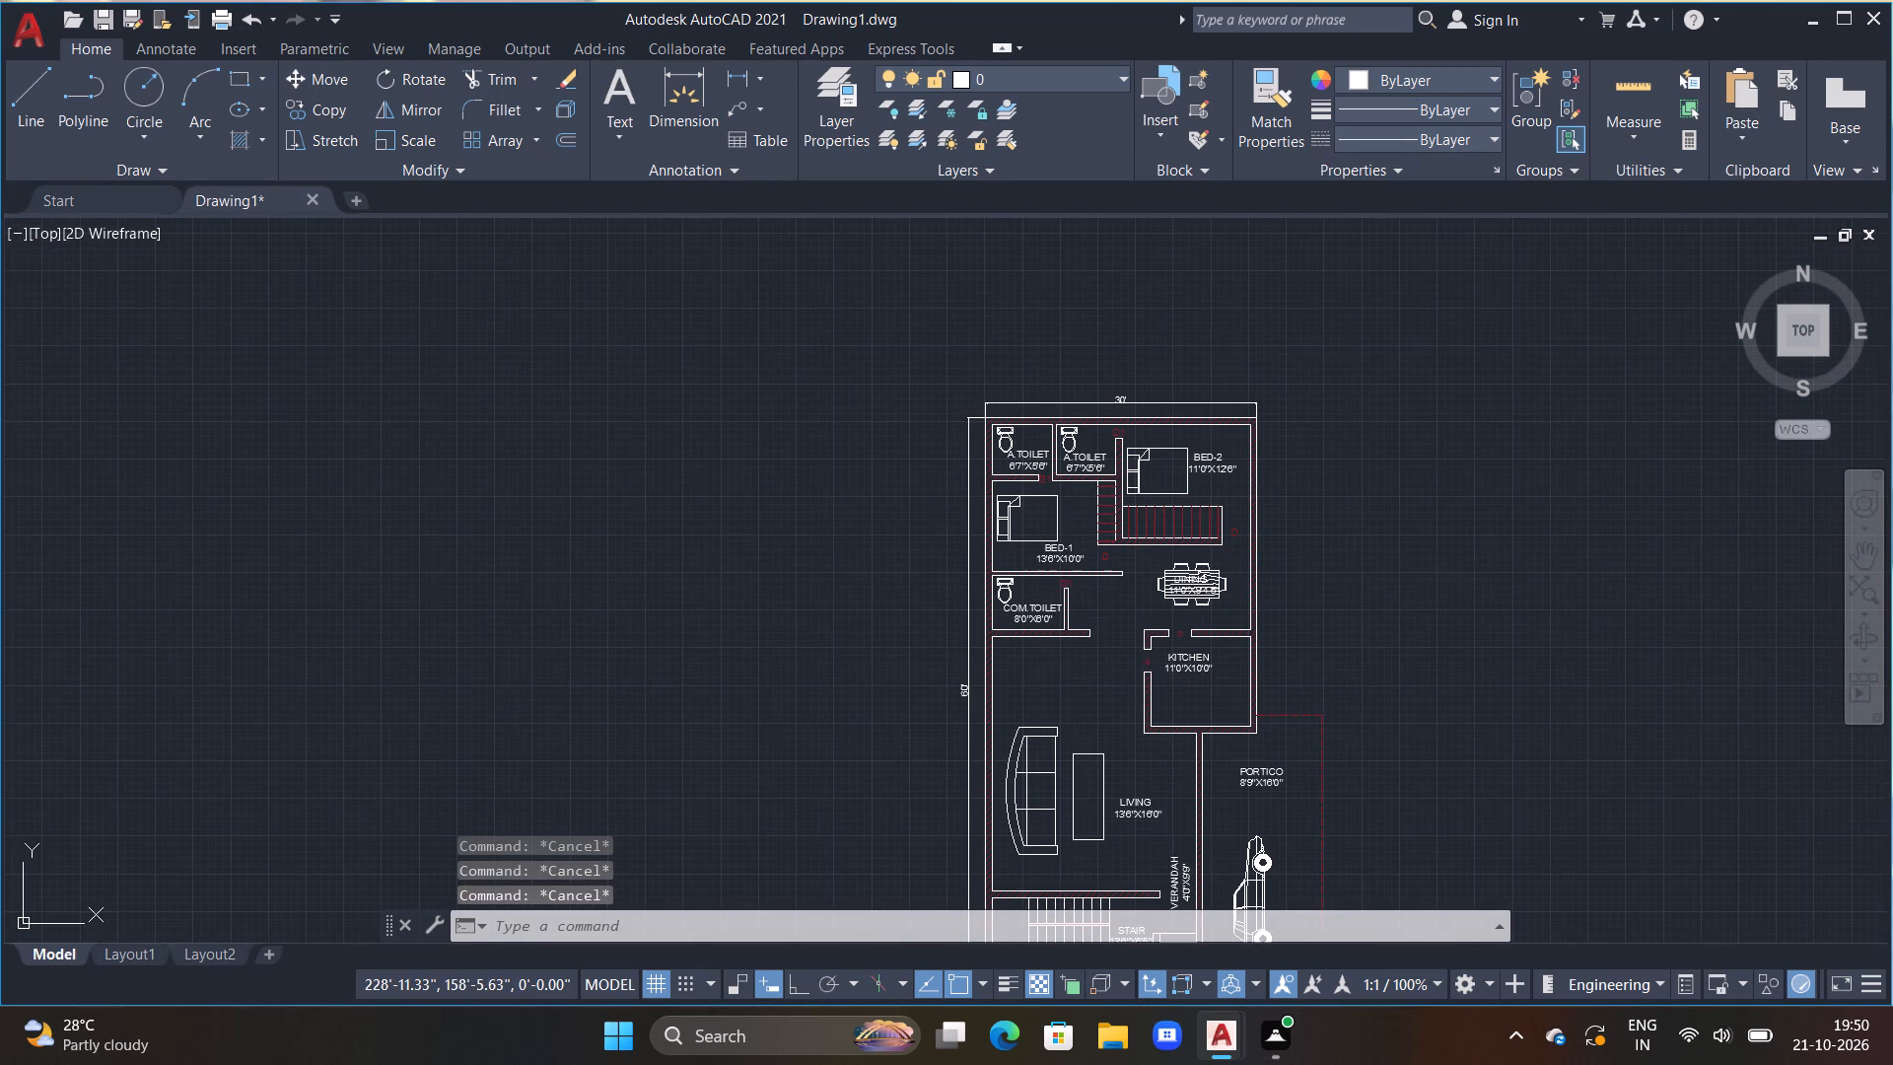
scroll(904, 631, "down", 5)
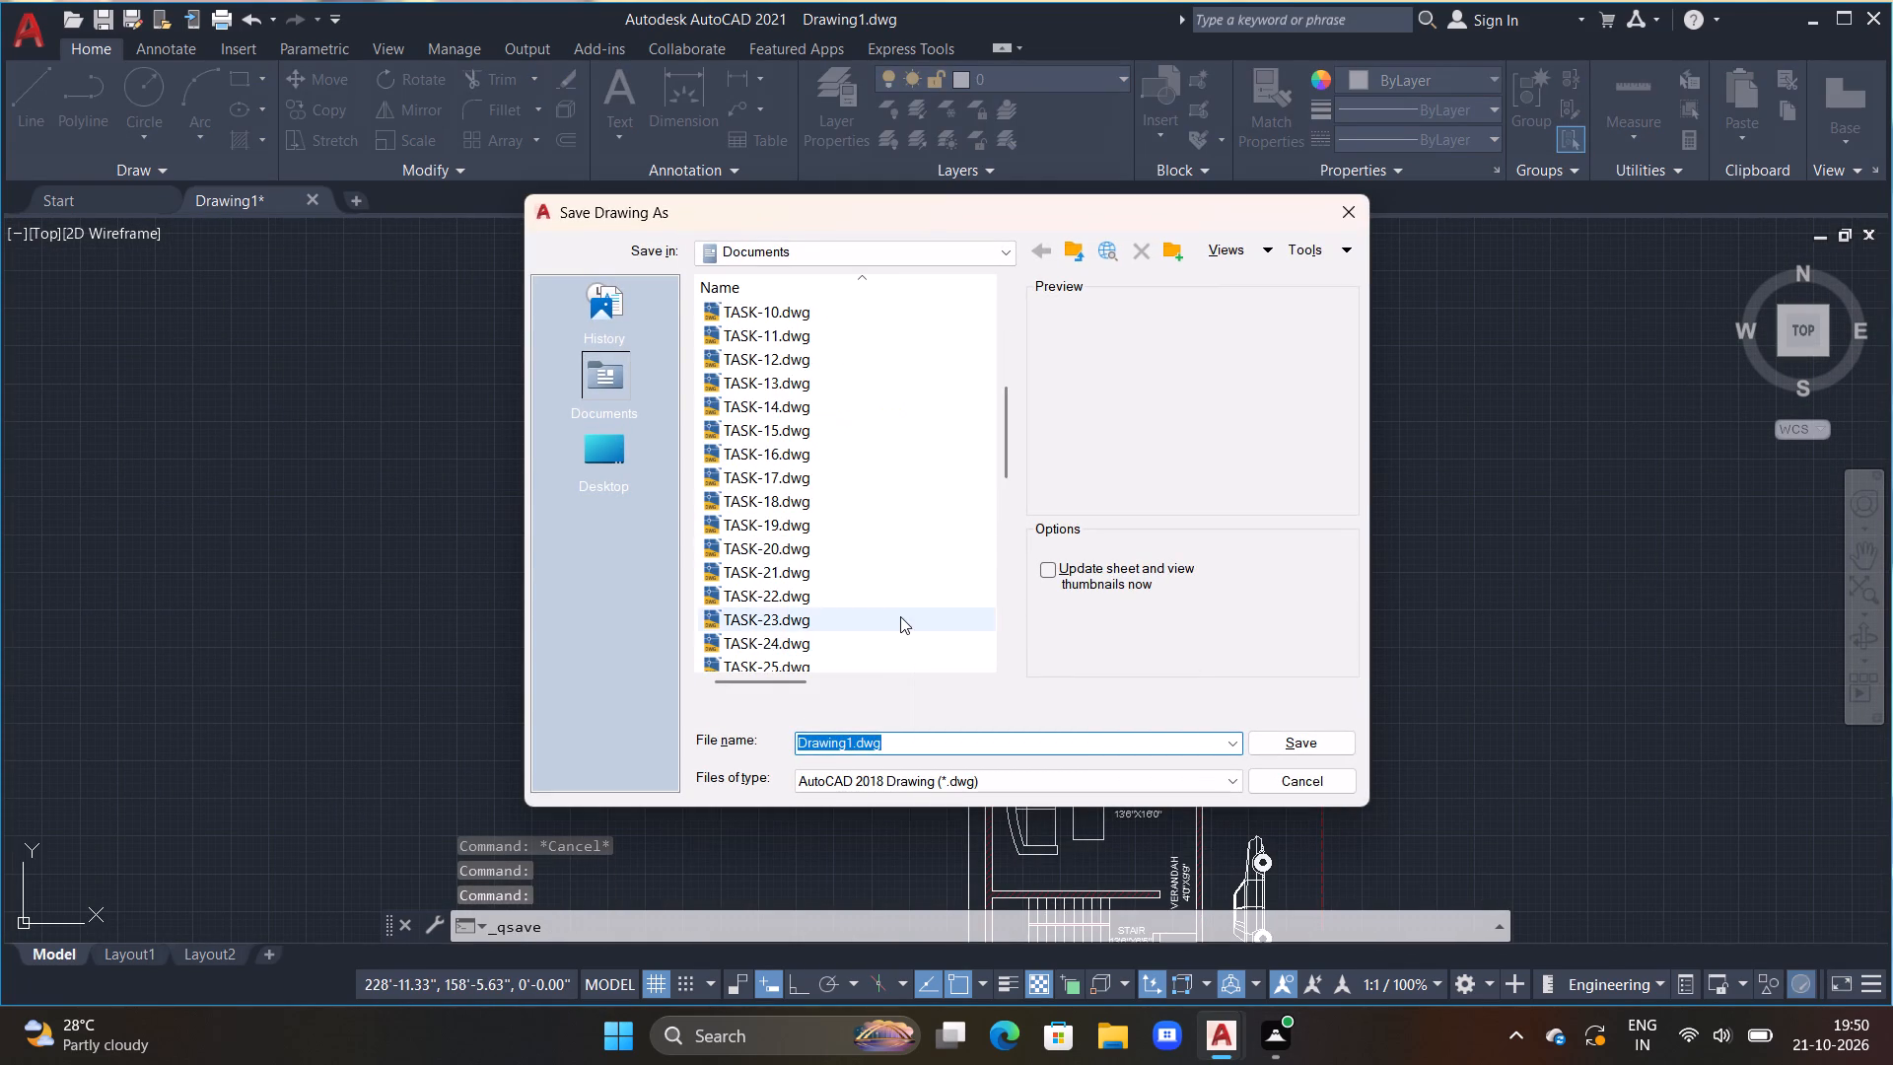
scroll(900, 616, "down", 18)
left_click(905, 750)
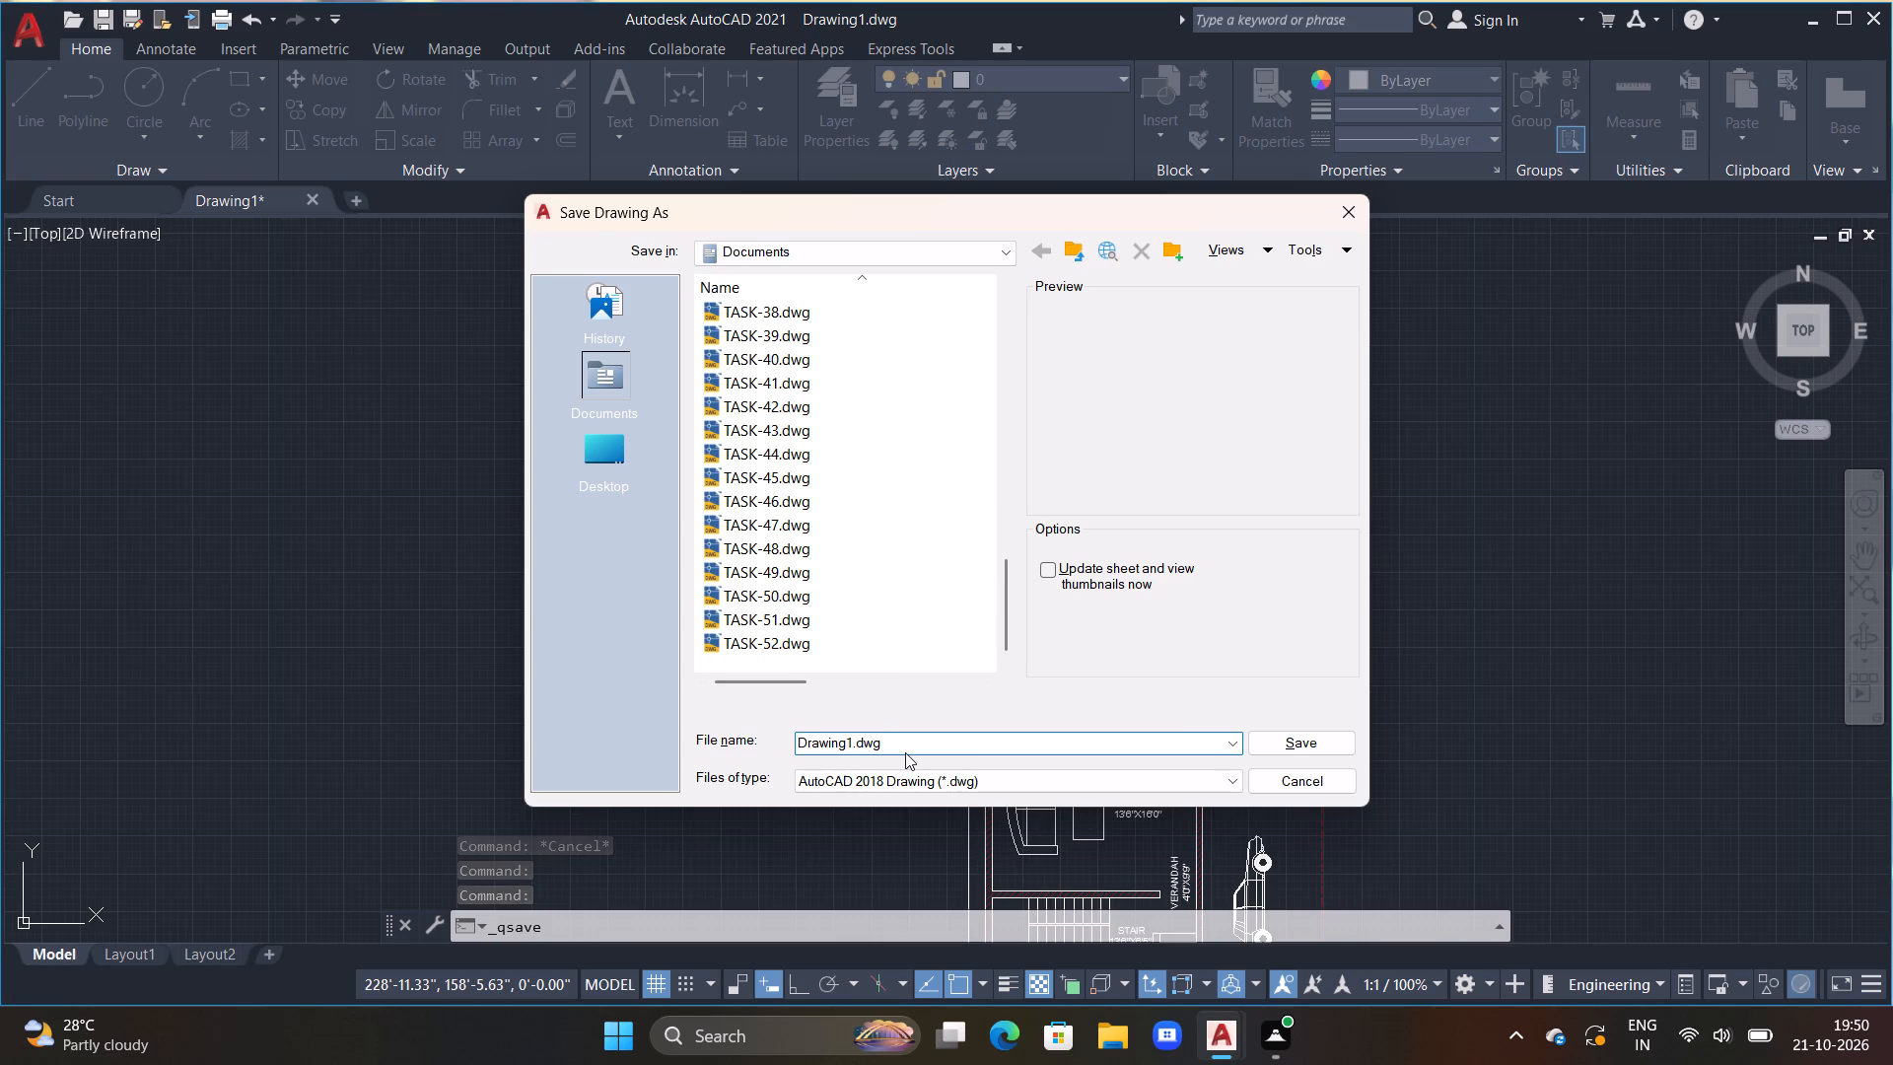
key("BackSpace")
key("BackSpace")
key("BackSpace")
key("BackSpace")
key("BackSpace")
key("BackSpace")
key("BackSpace")
key("BackSpace")
key("BackSpace")
key("BackSpace")
key("BackSpace")
key("BackSpace")
key("BackSpace")
key("BackSpace")
key("BackSpace")
key("BackSpace")
key("BackSpace")
key("BackSpace")
key("BackSpace")
key("BackSpace")
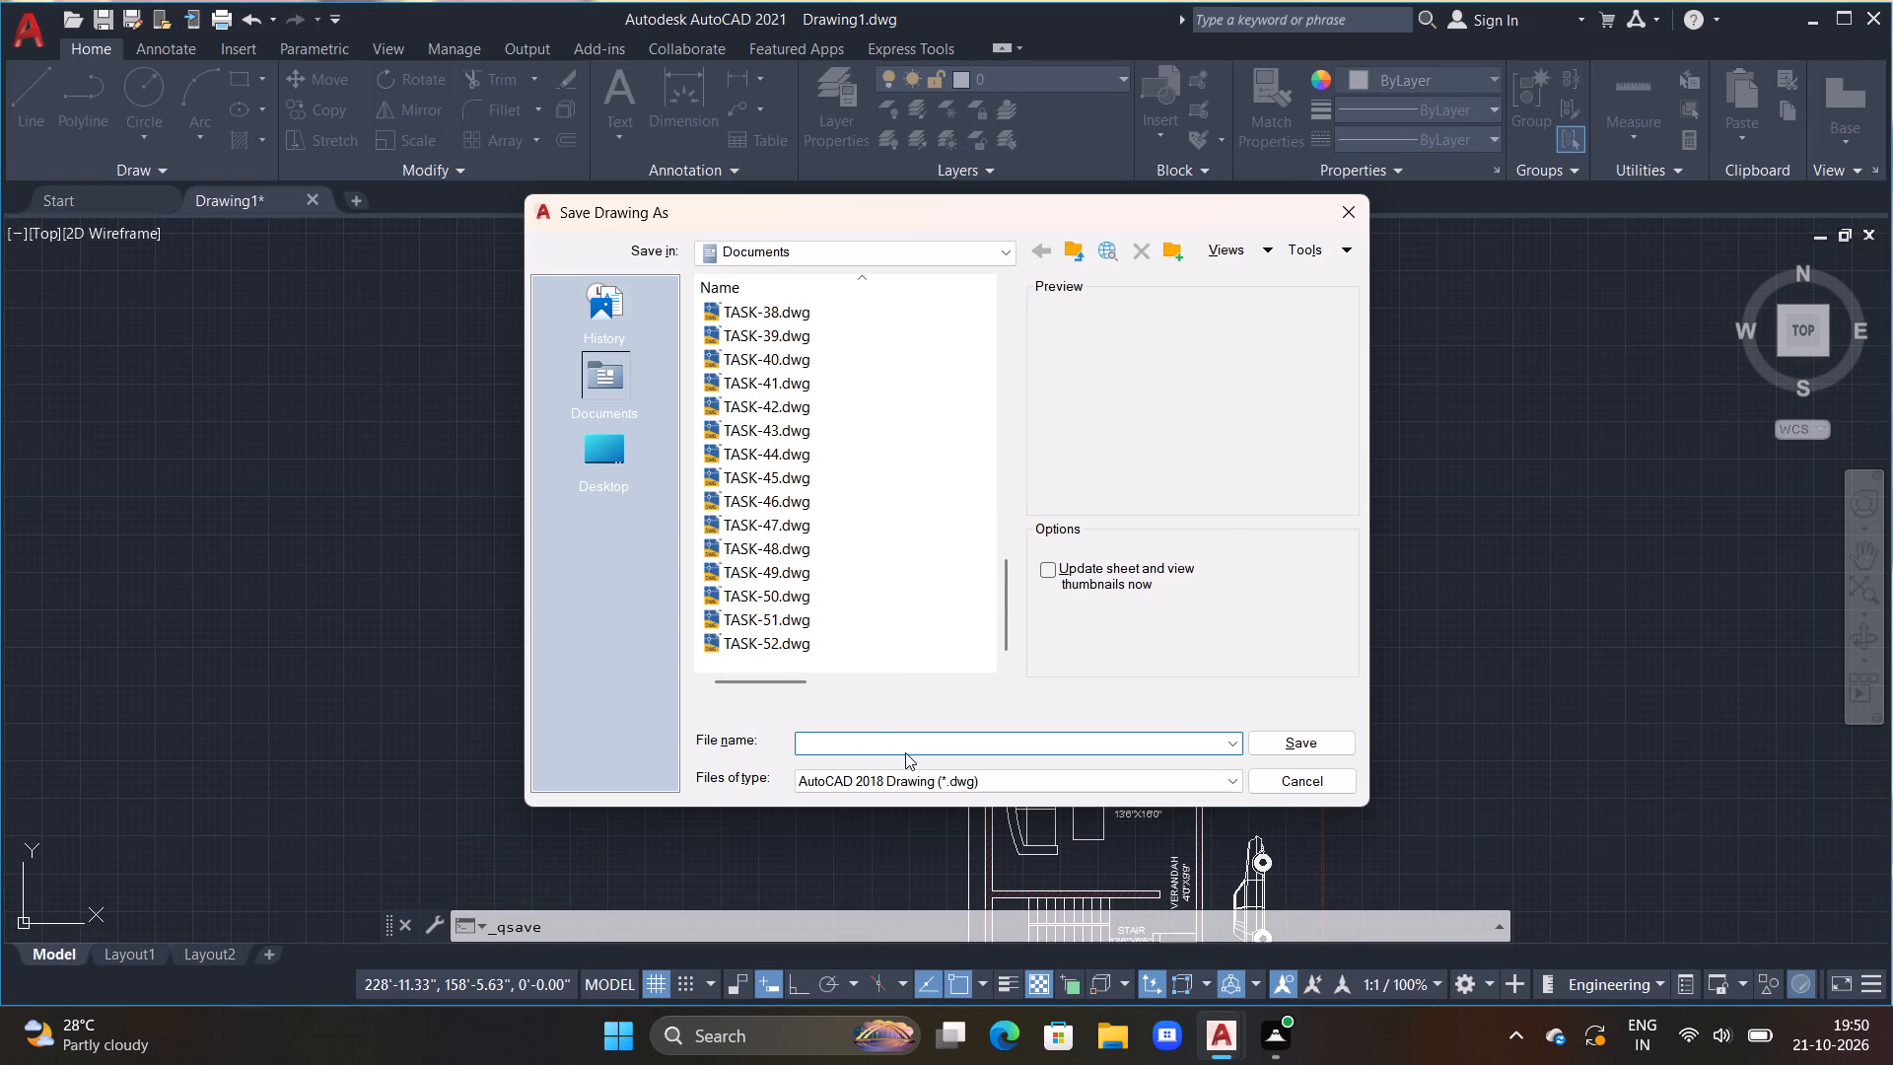
type("tas")
key("BackSpace")
key("BackSpace")
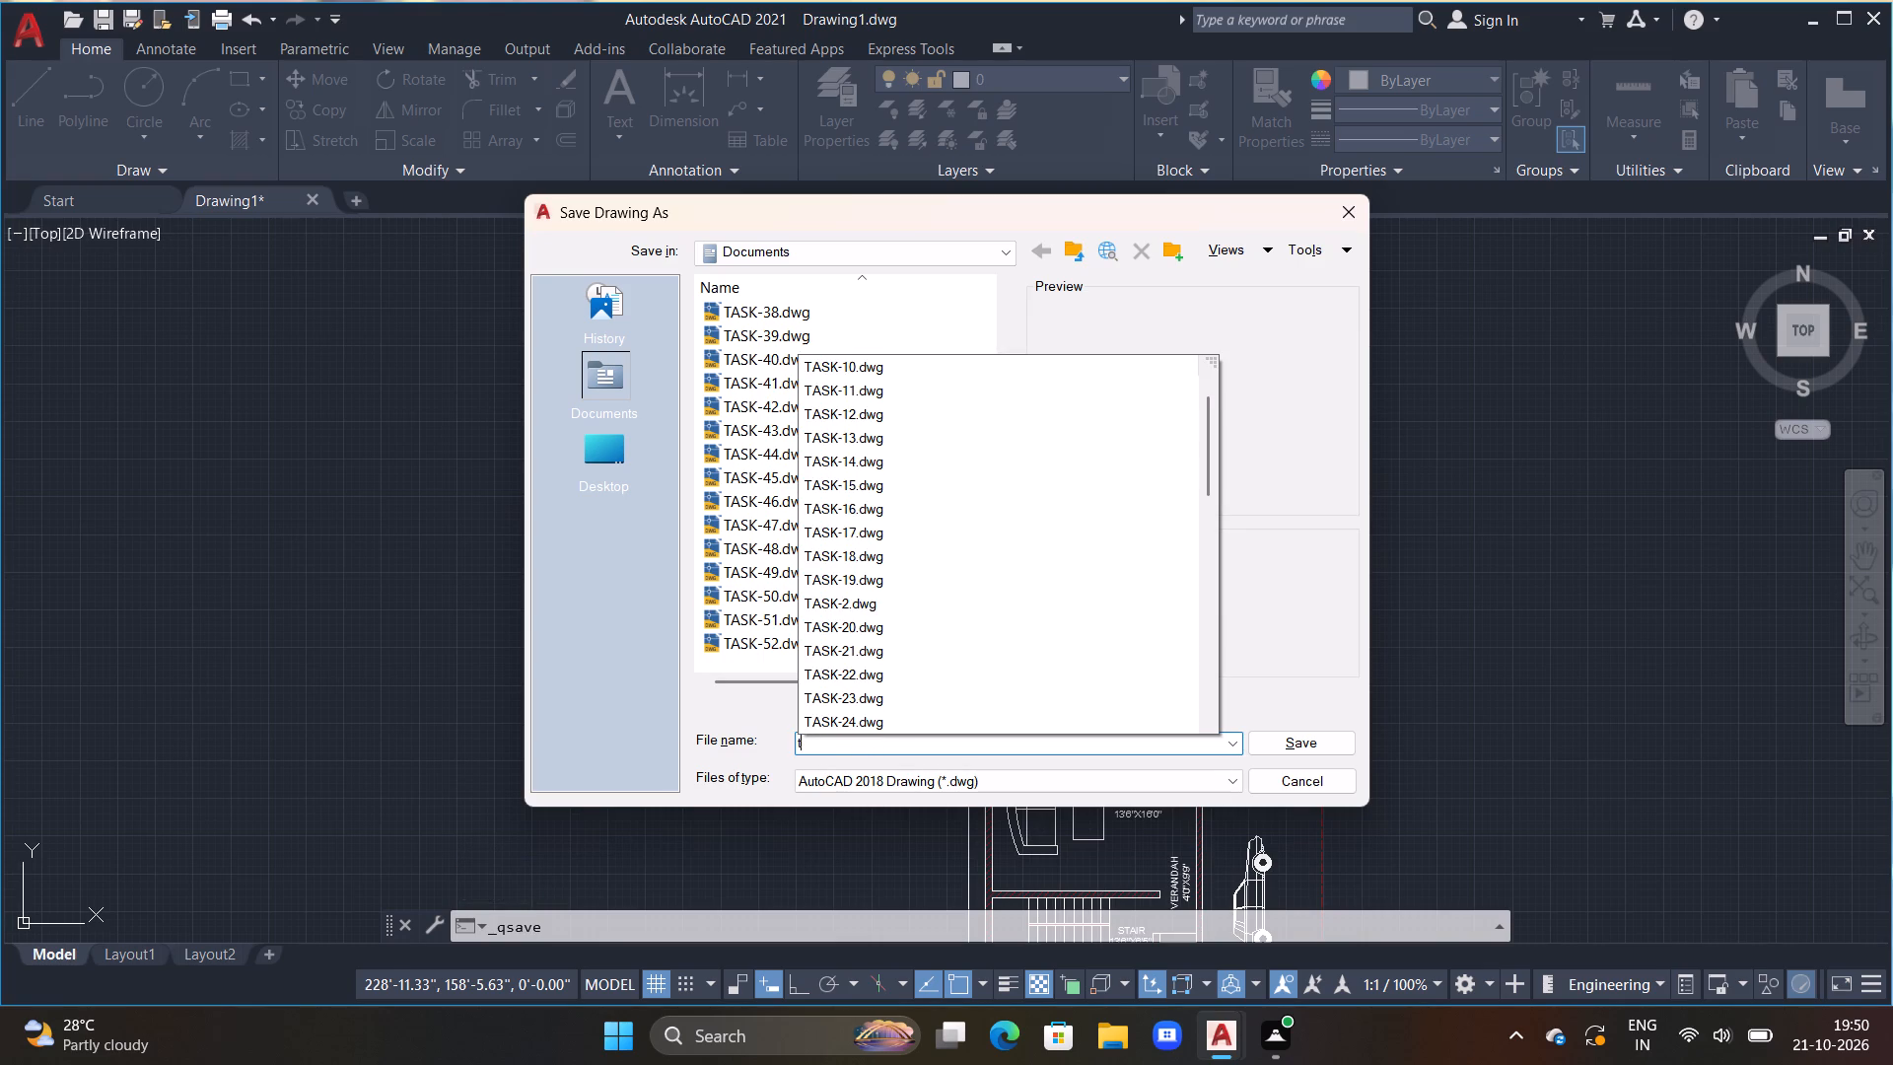
key("BackSpace")
key("grave")
key("BackSpace")
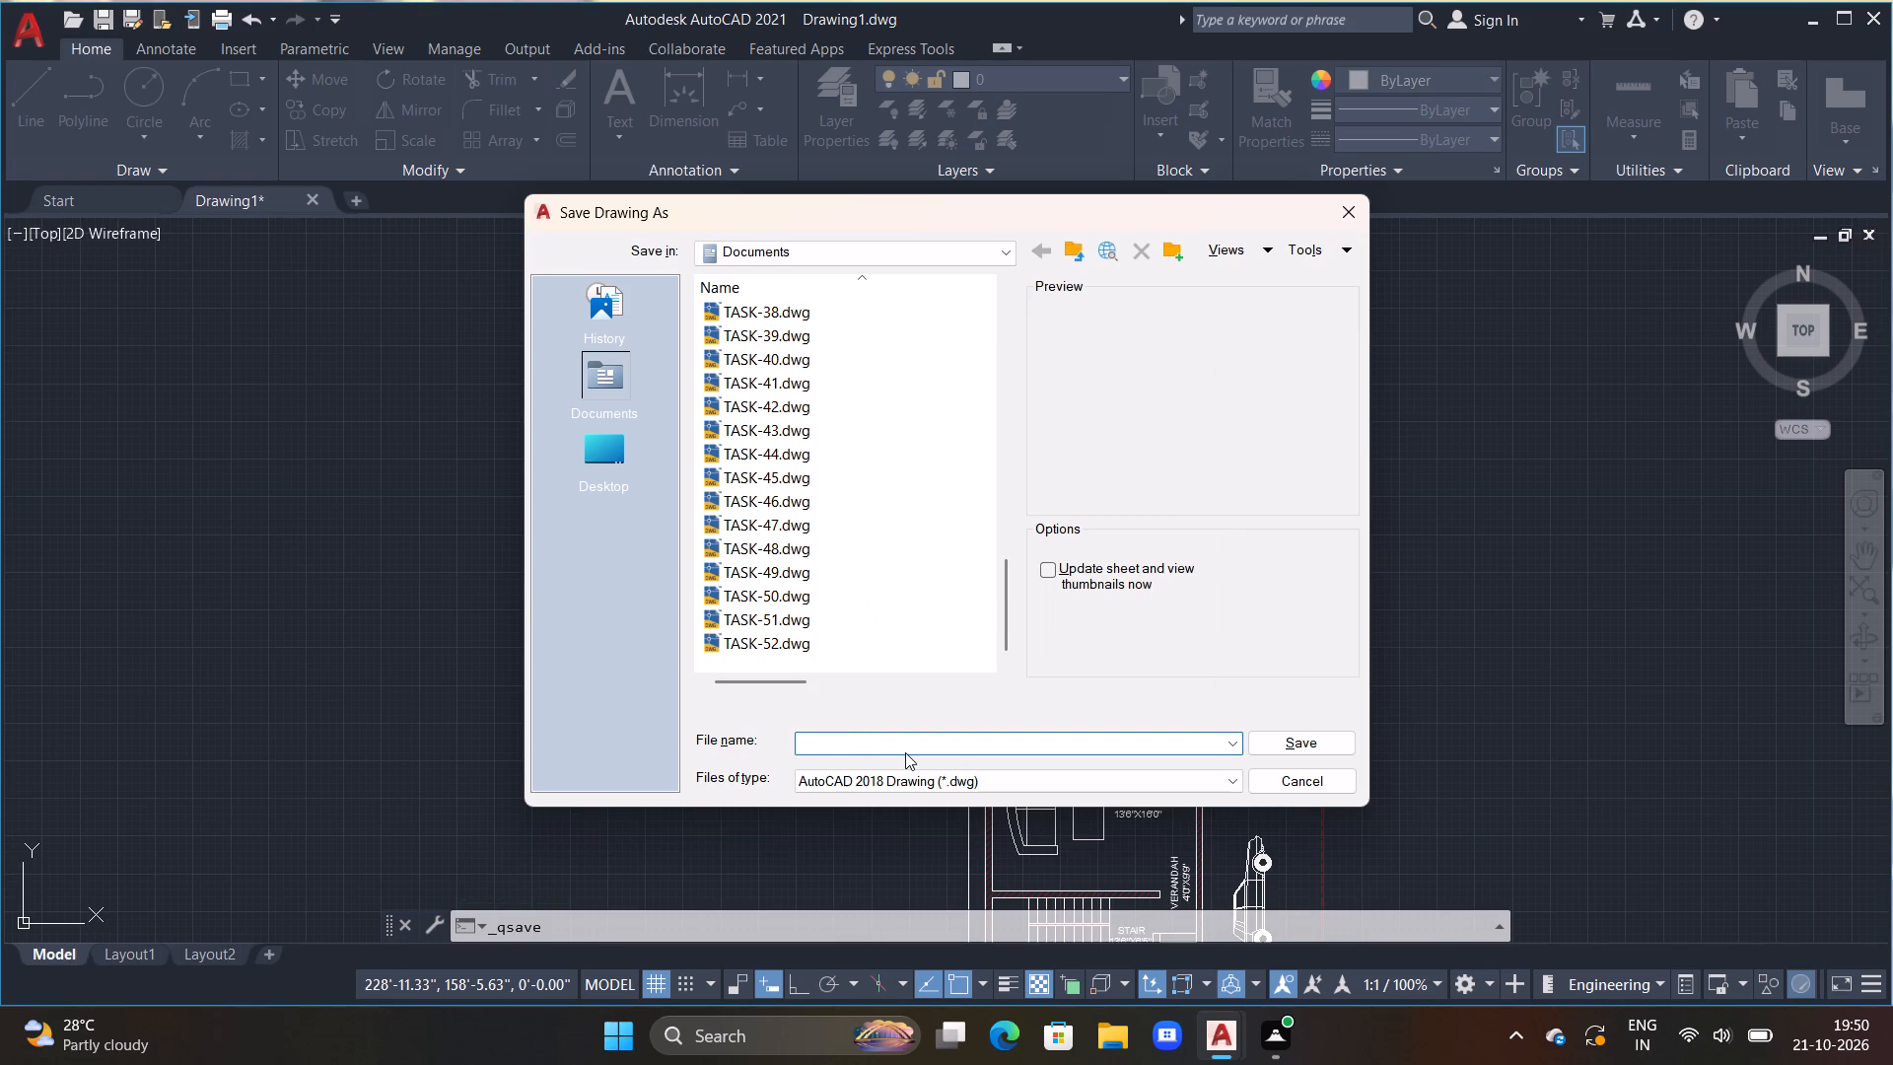
type("TA")
type("SK-")
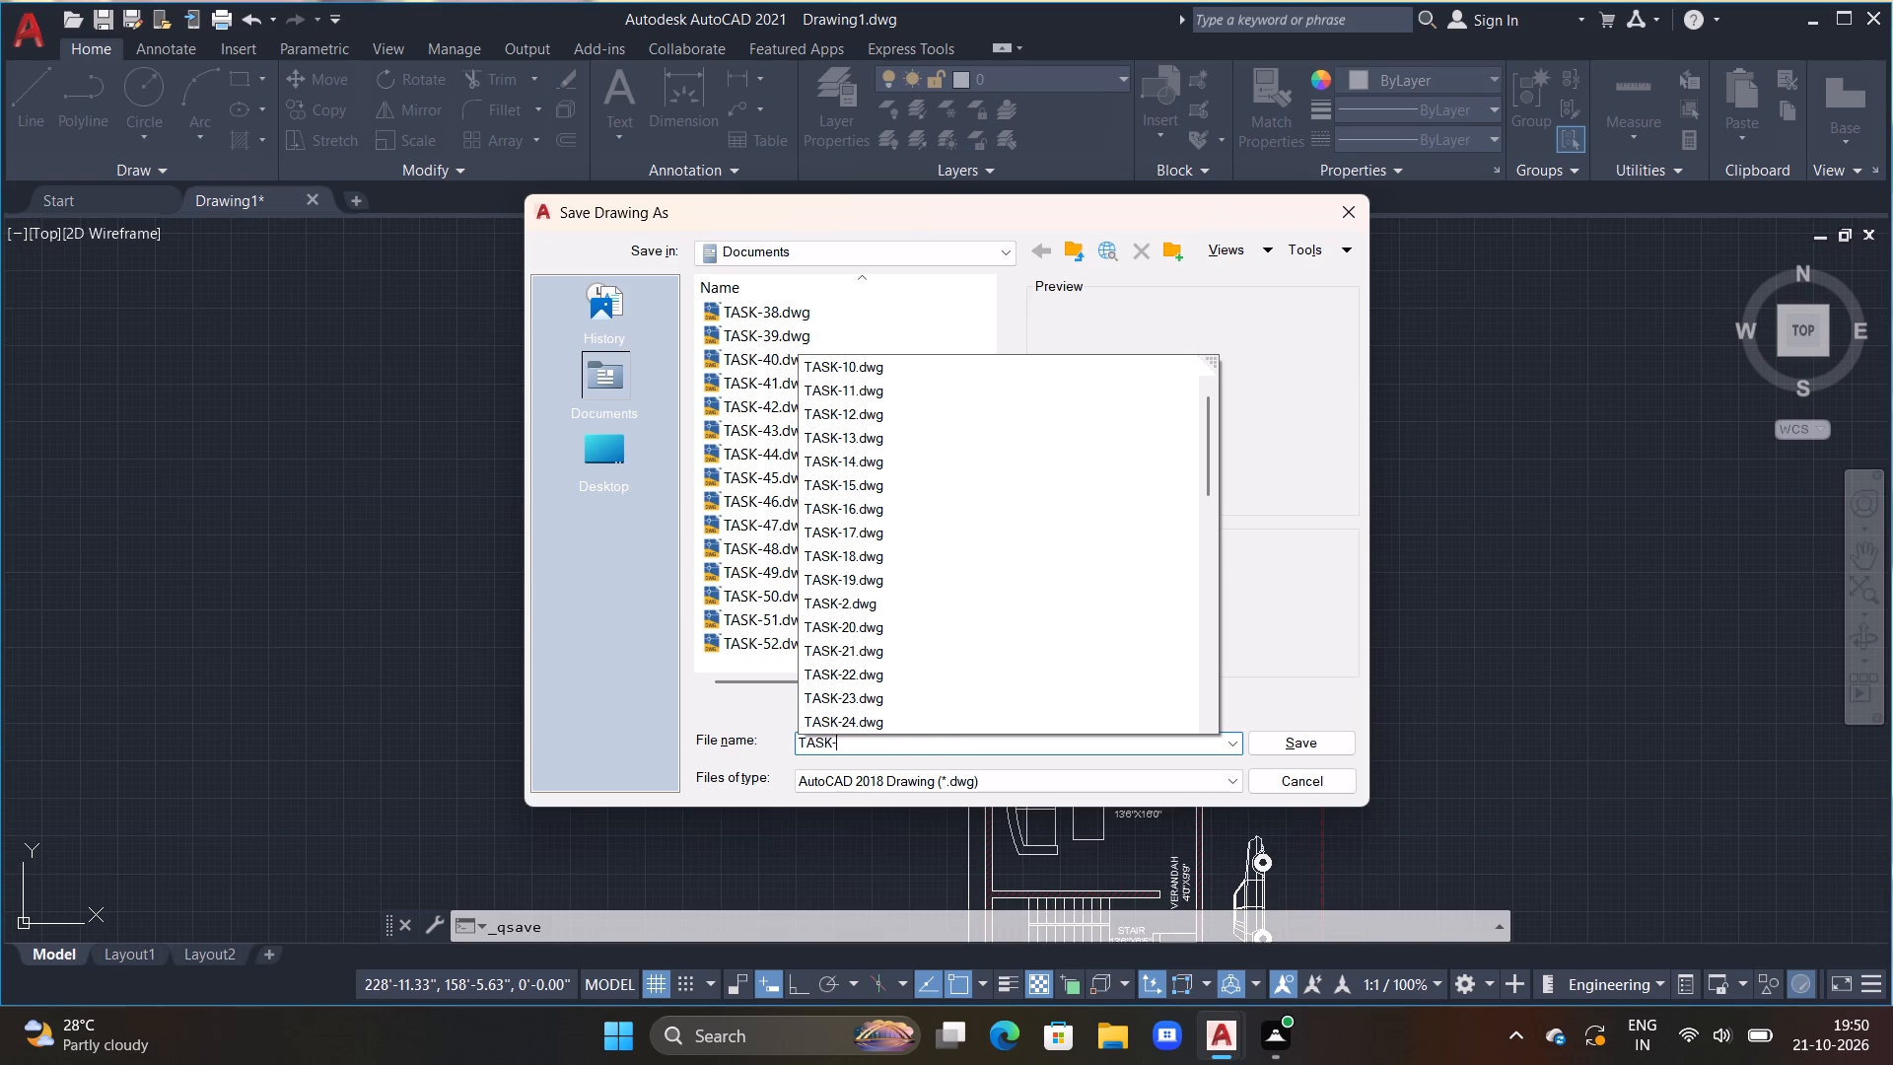
type("53")
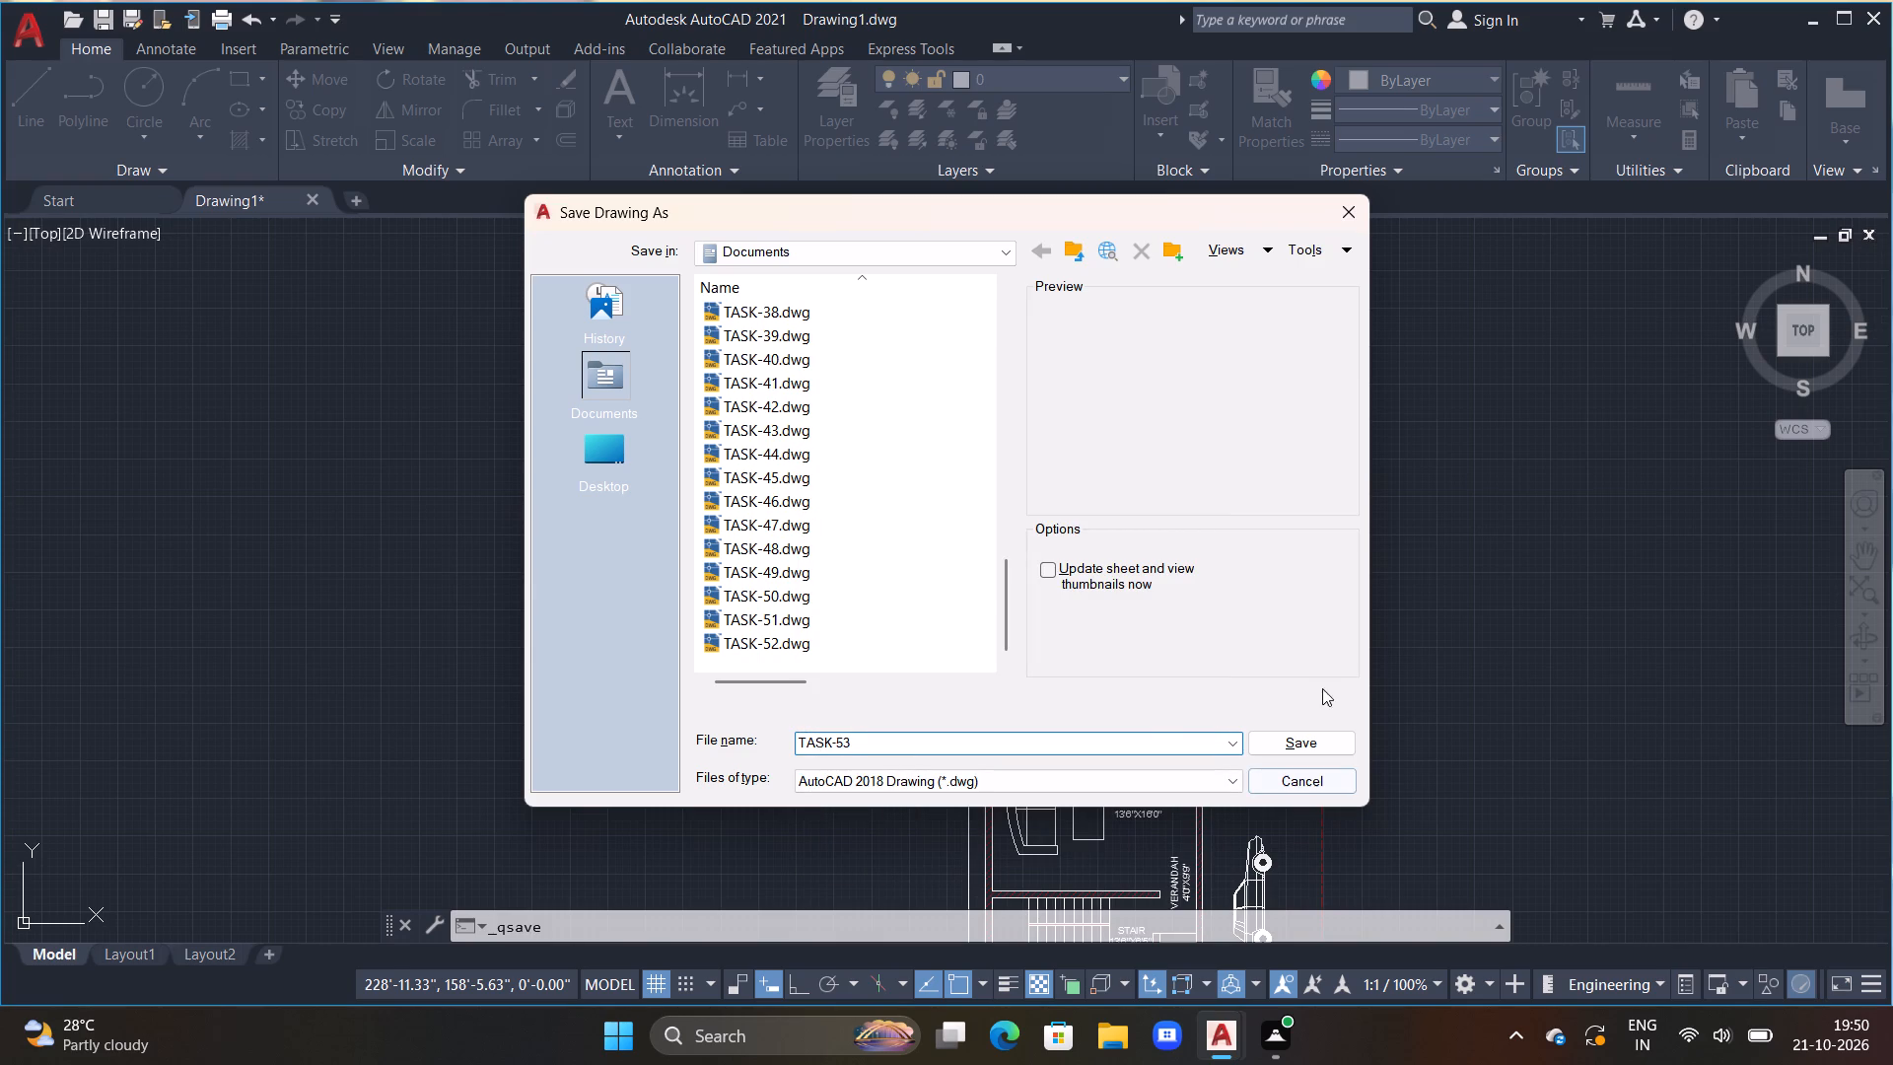
left_click(1320, 740)
Set up a plot with the AutoCAD PDF (High Quality Print).pc3 plotter, ISO A4 (210.00 x 297.00 MM) paper and inches as plot unit.
scroll(684, 469, "down", 3)
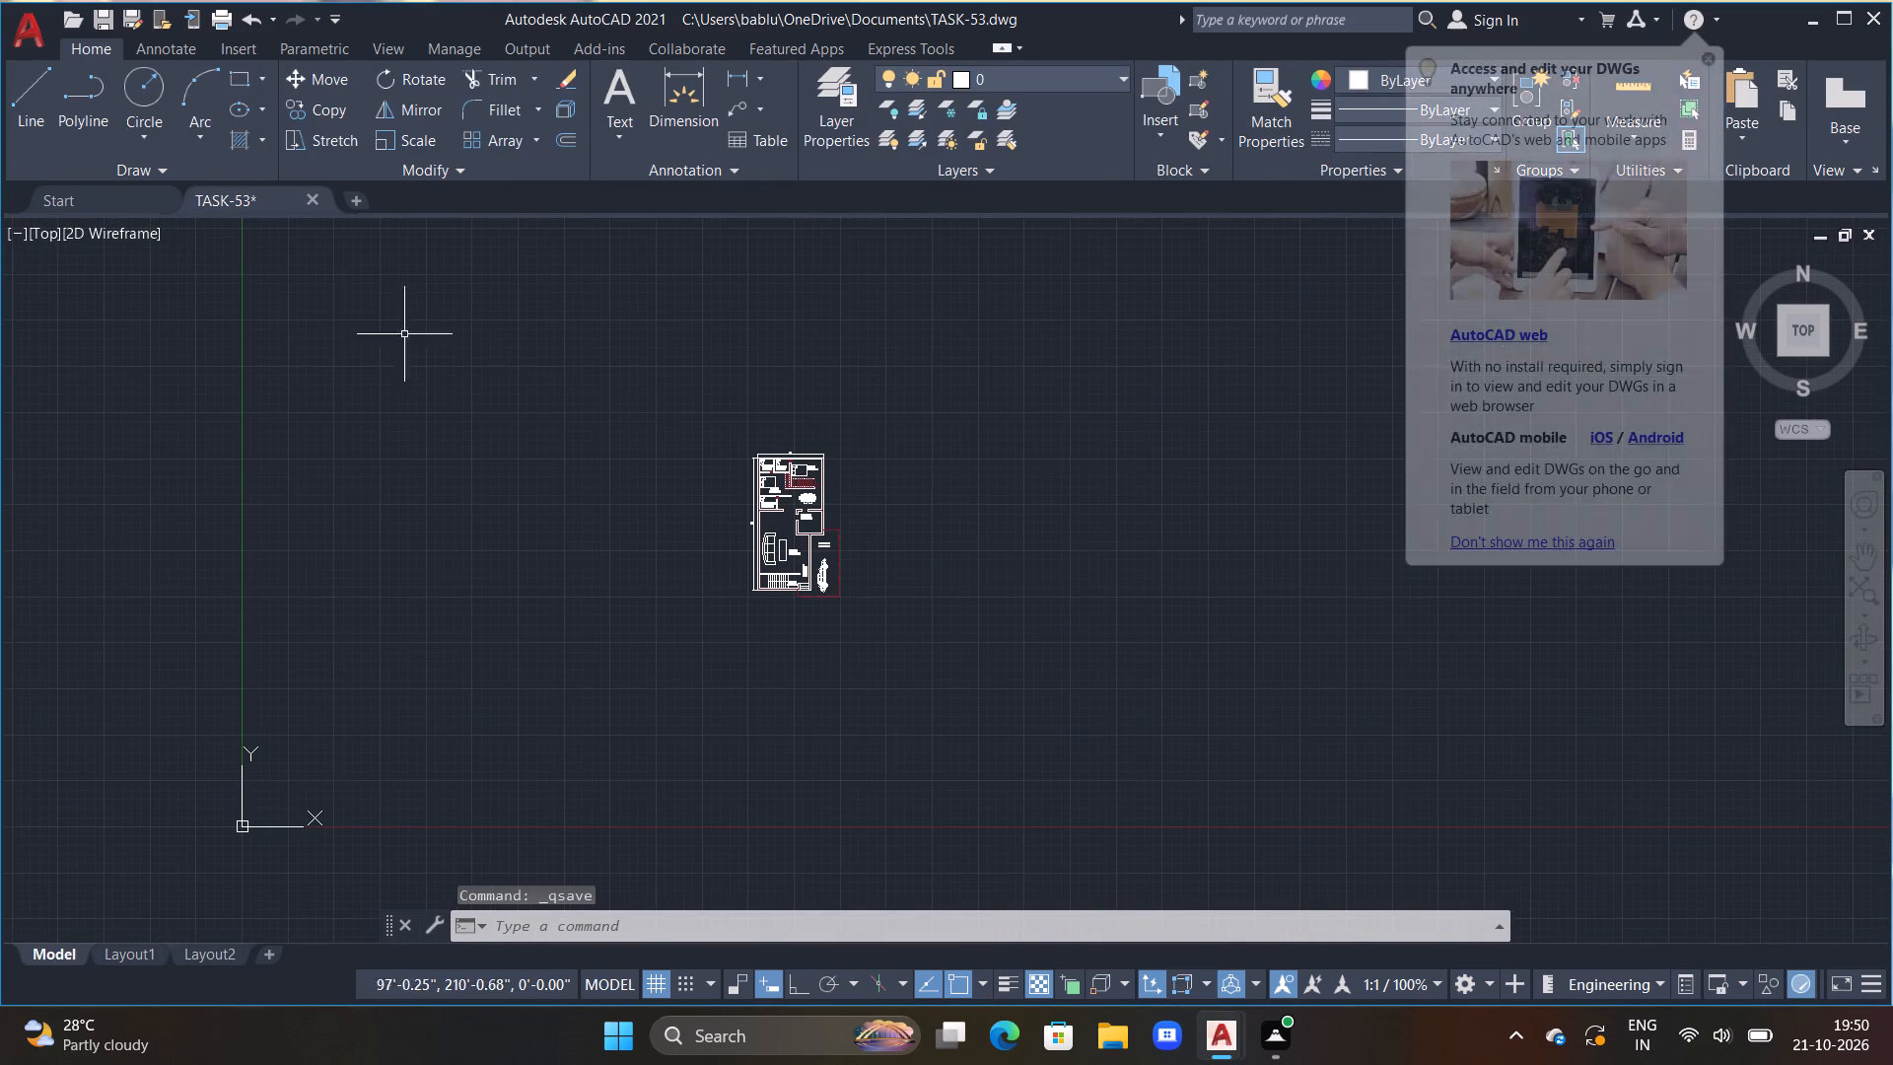
scroll(319, 235, "up", 2)
scroll(261, 237, "down", 1)
middle_click_drag(629, 532, 437, 405)
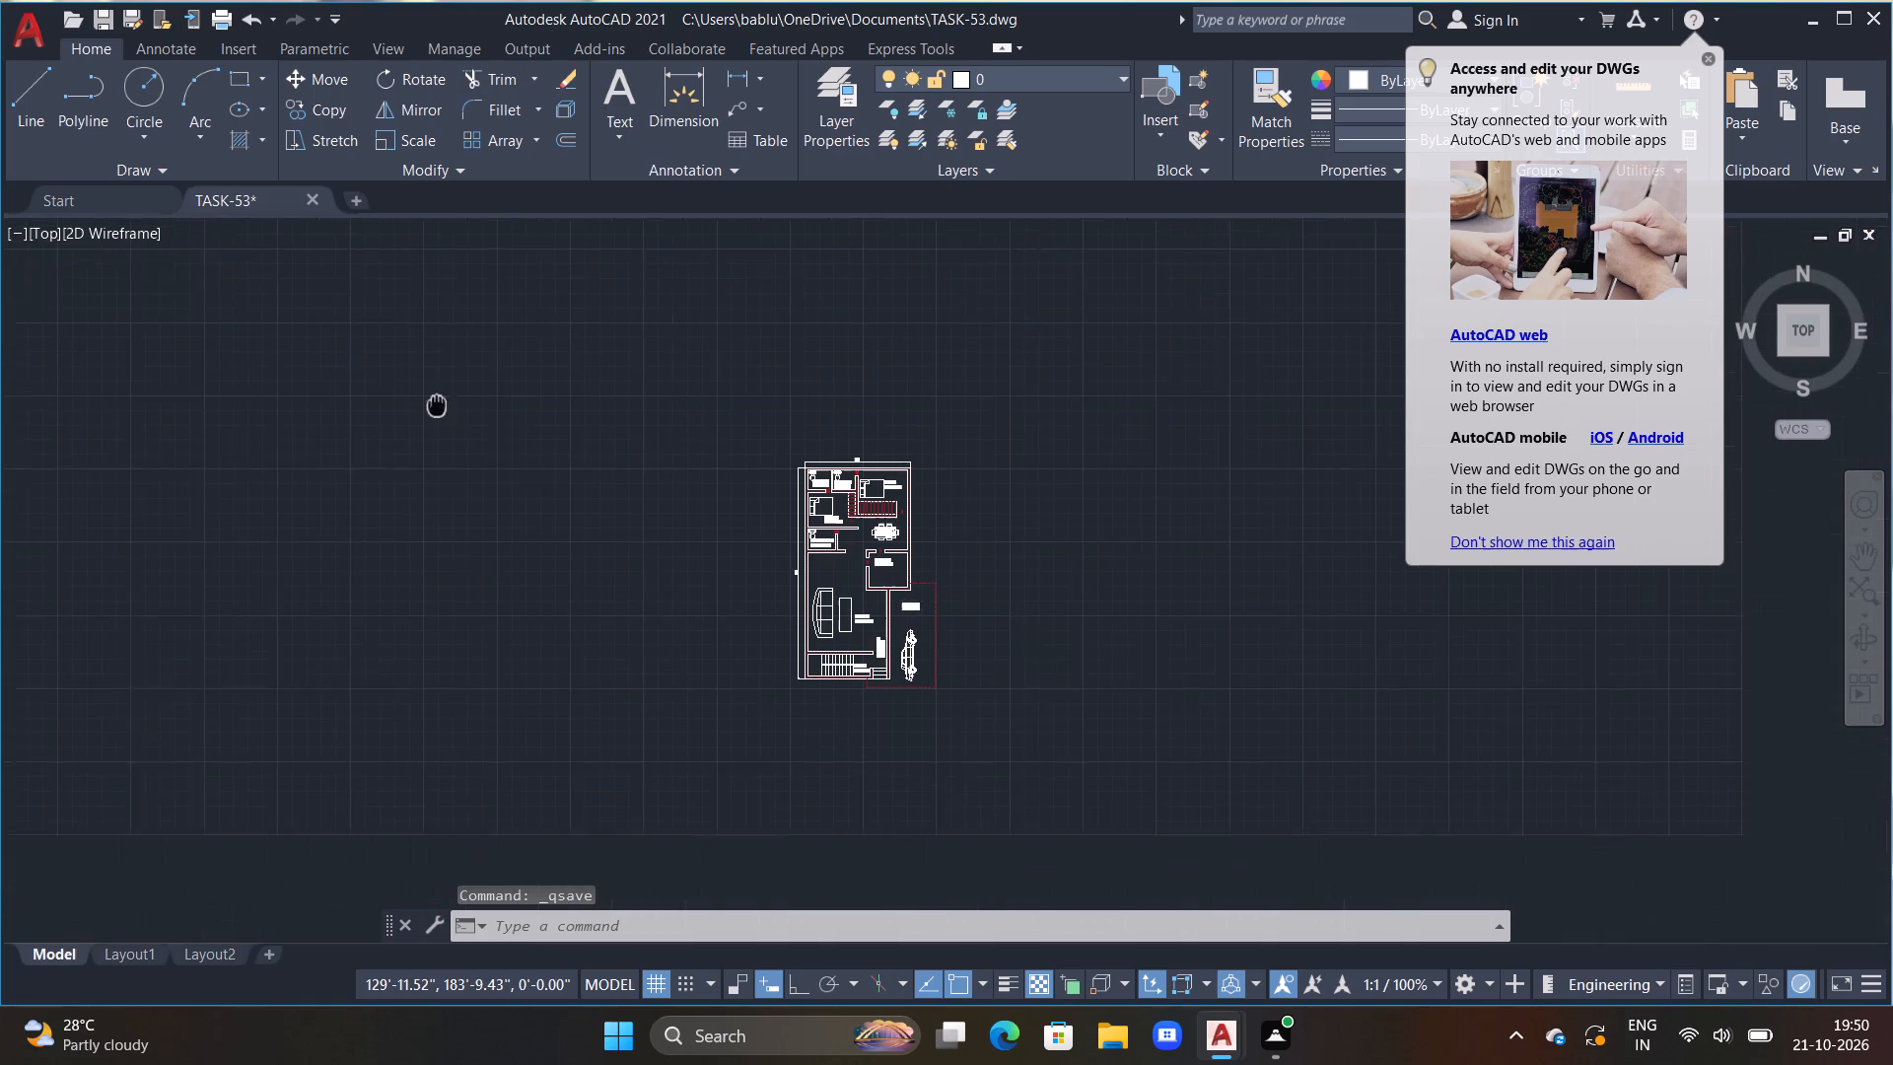
middle_click_drag(437, 405, 431, 399)
left_click(30, 21)
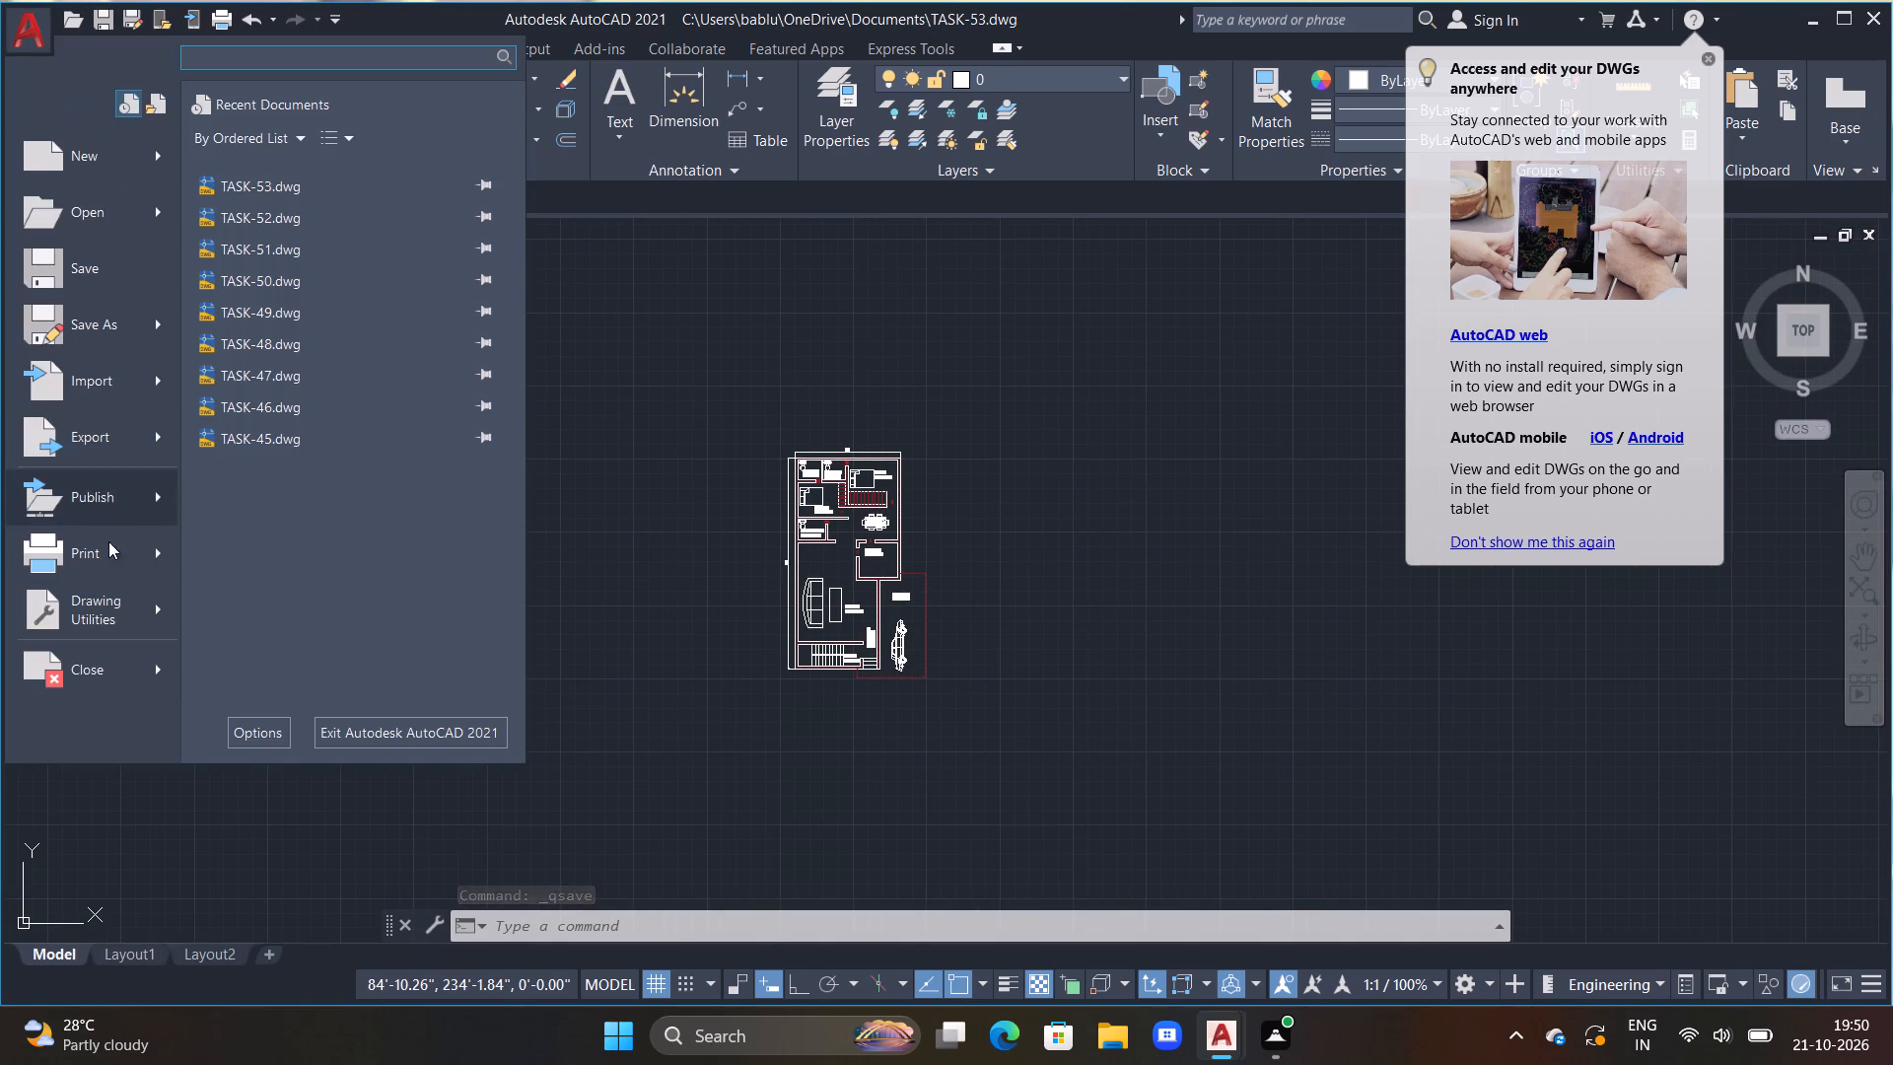
left_click(105, 541)
left_click(768, 342)
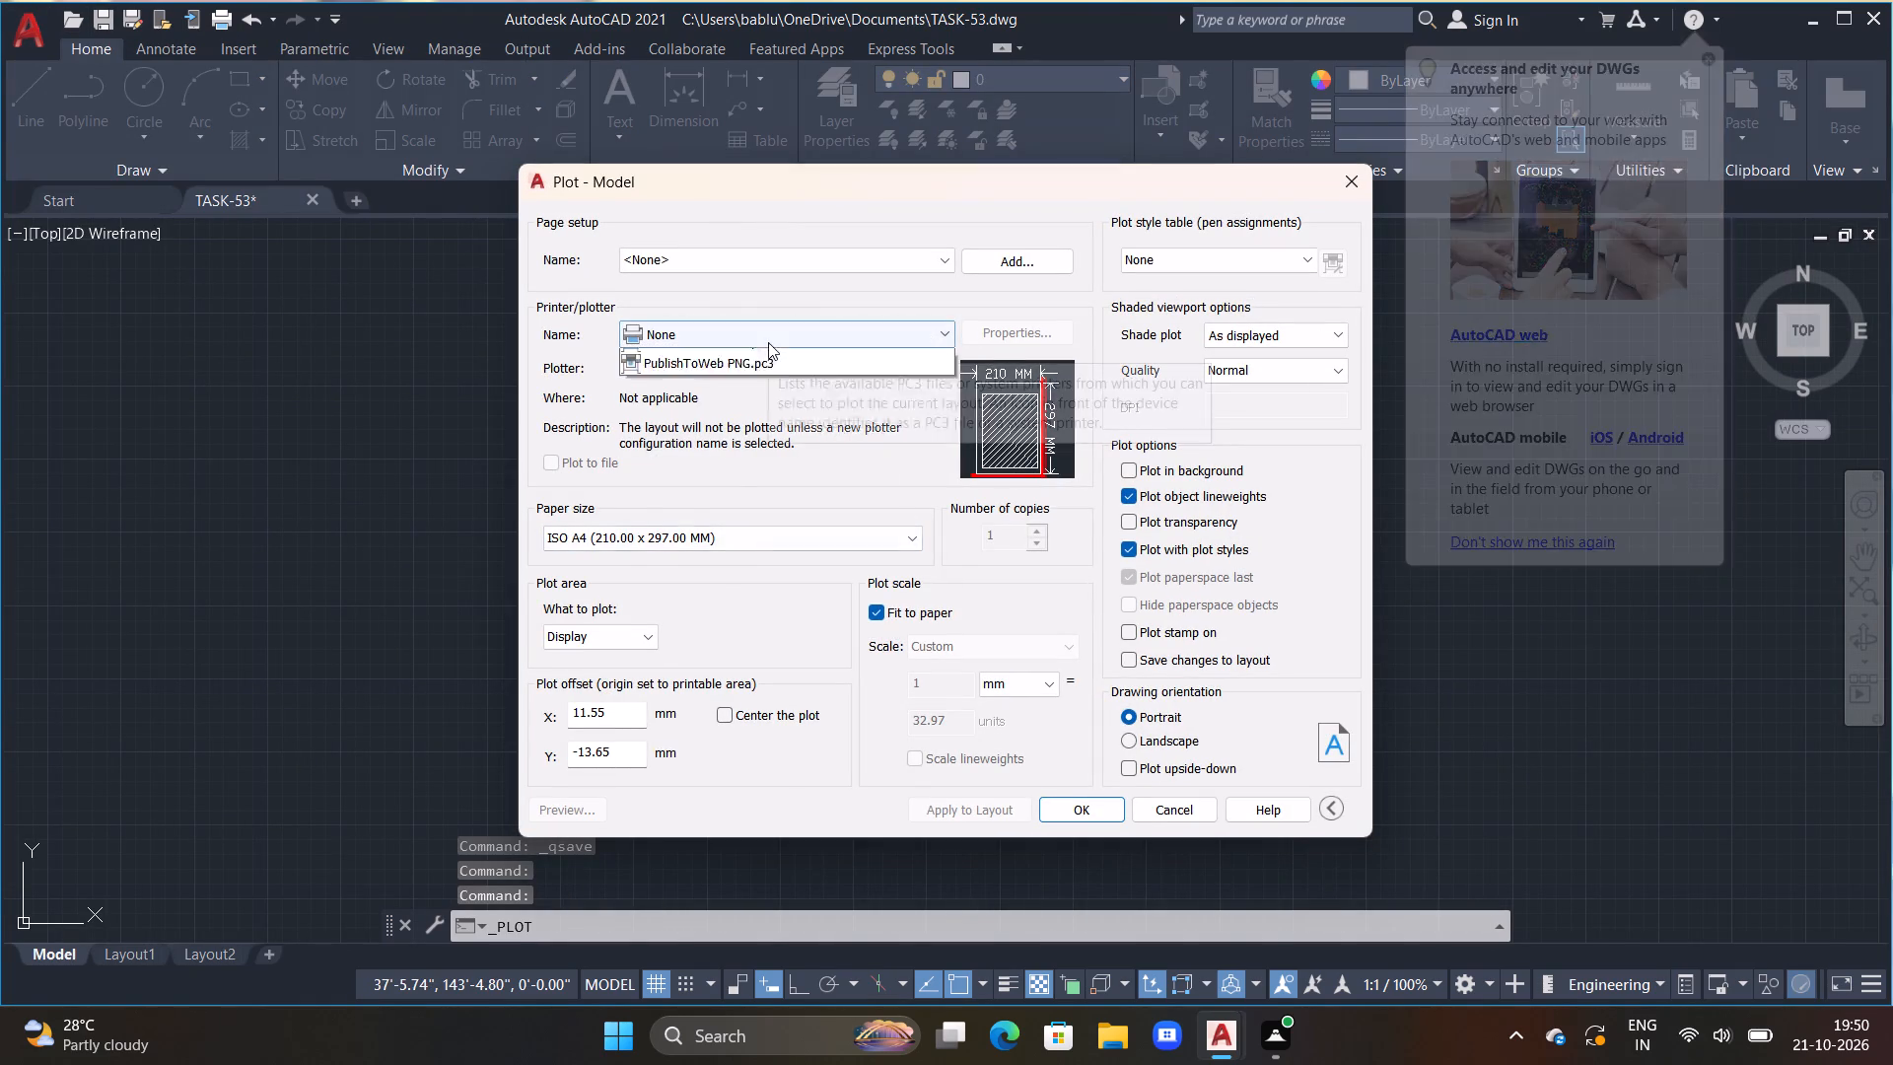
left_click(778, 475)
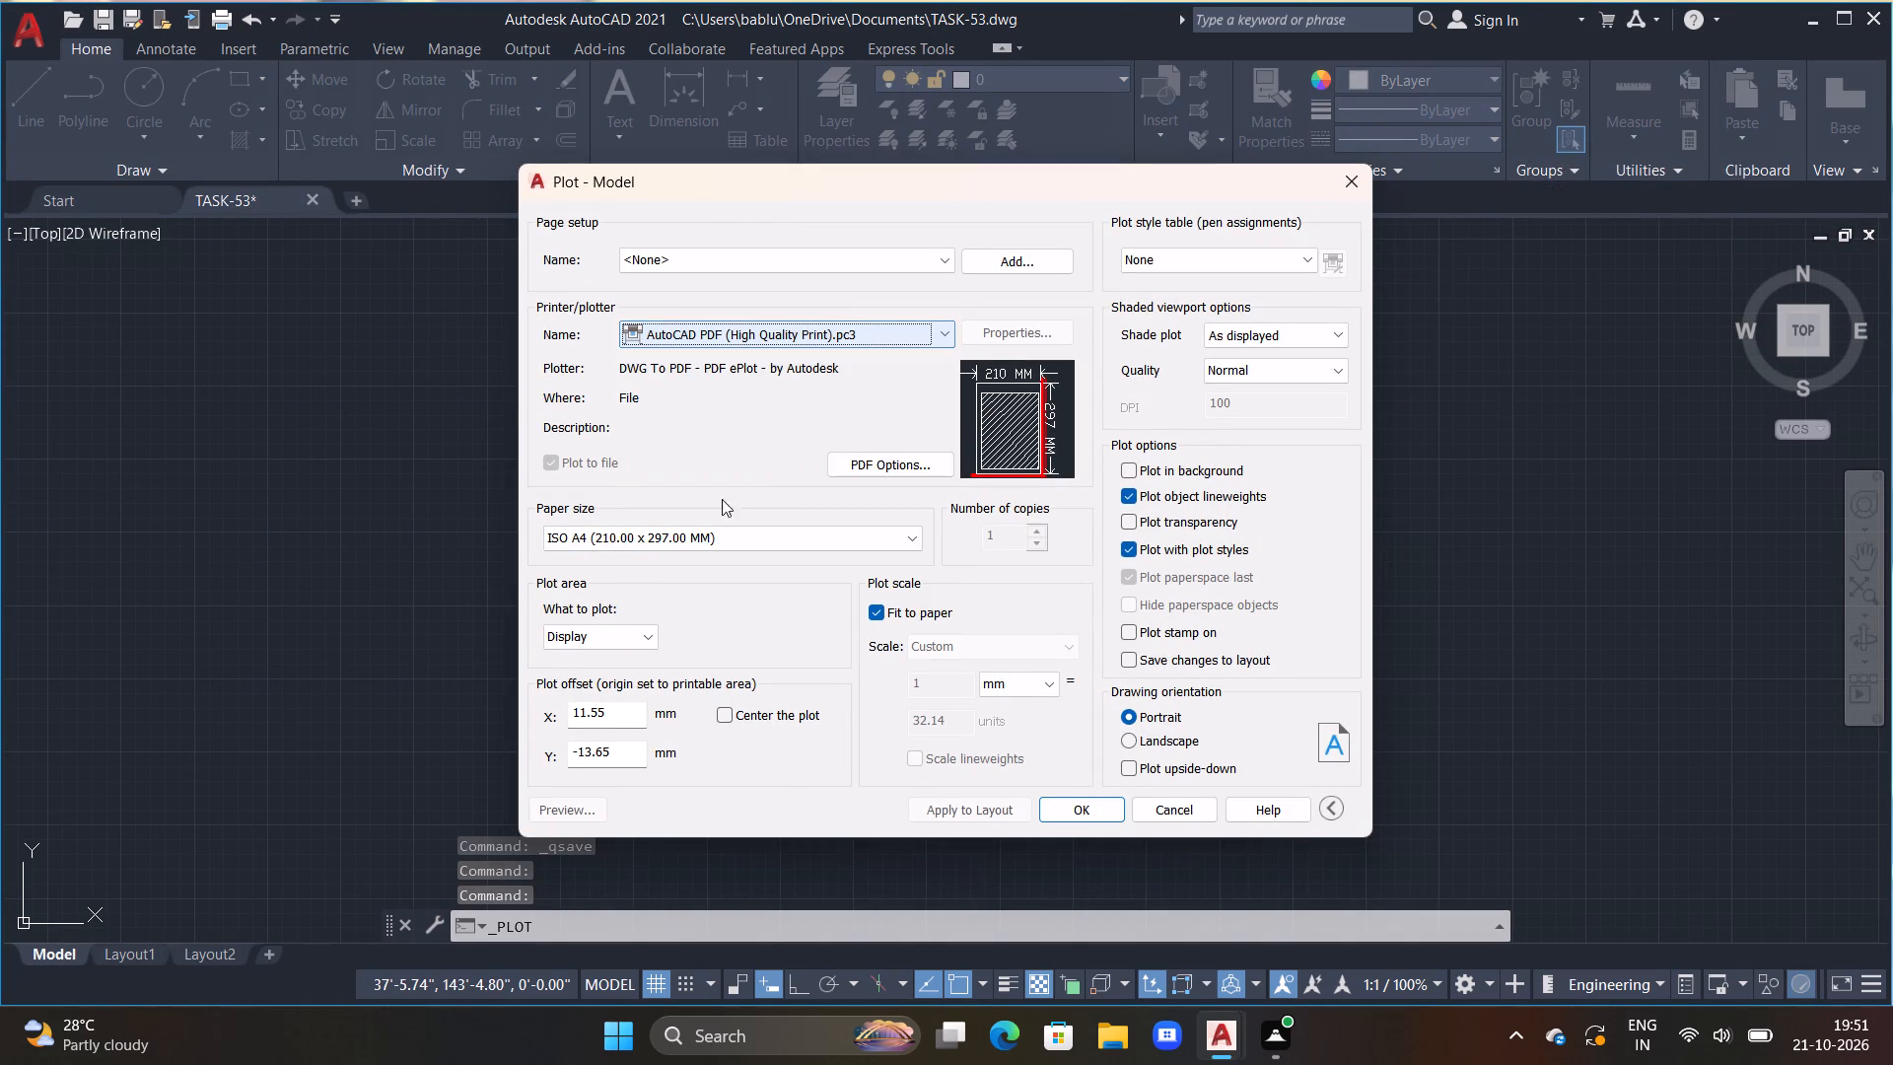
left_click(630, 545)
left_click(655, 531)
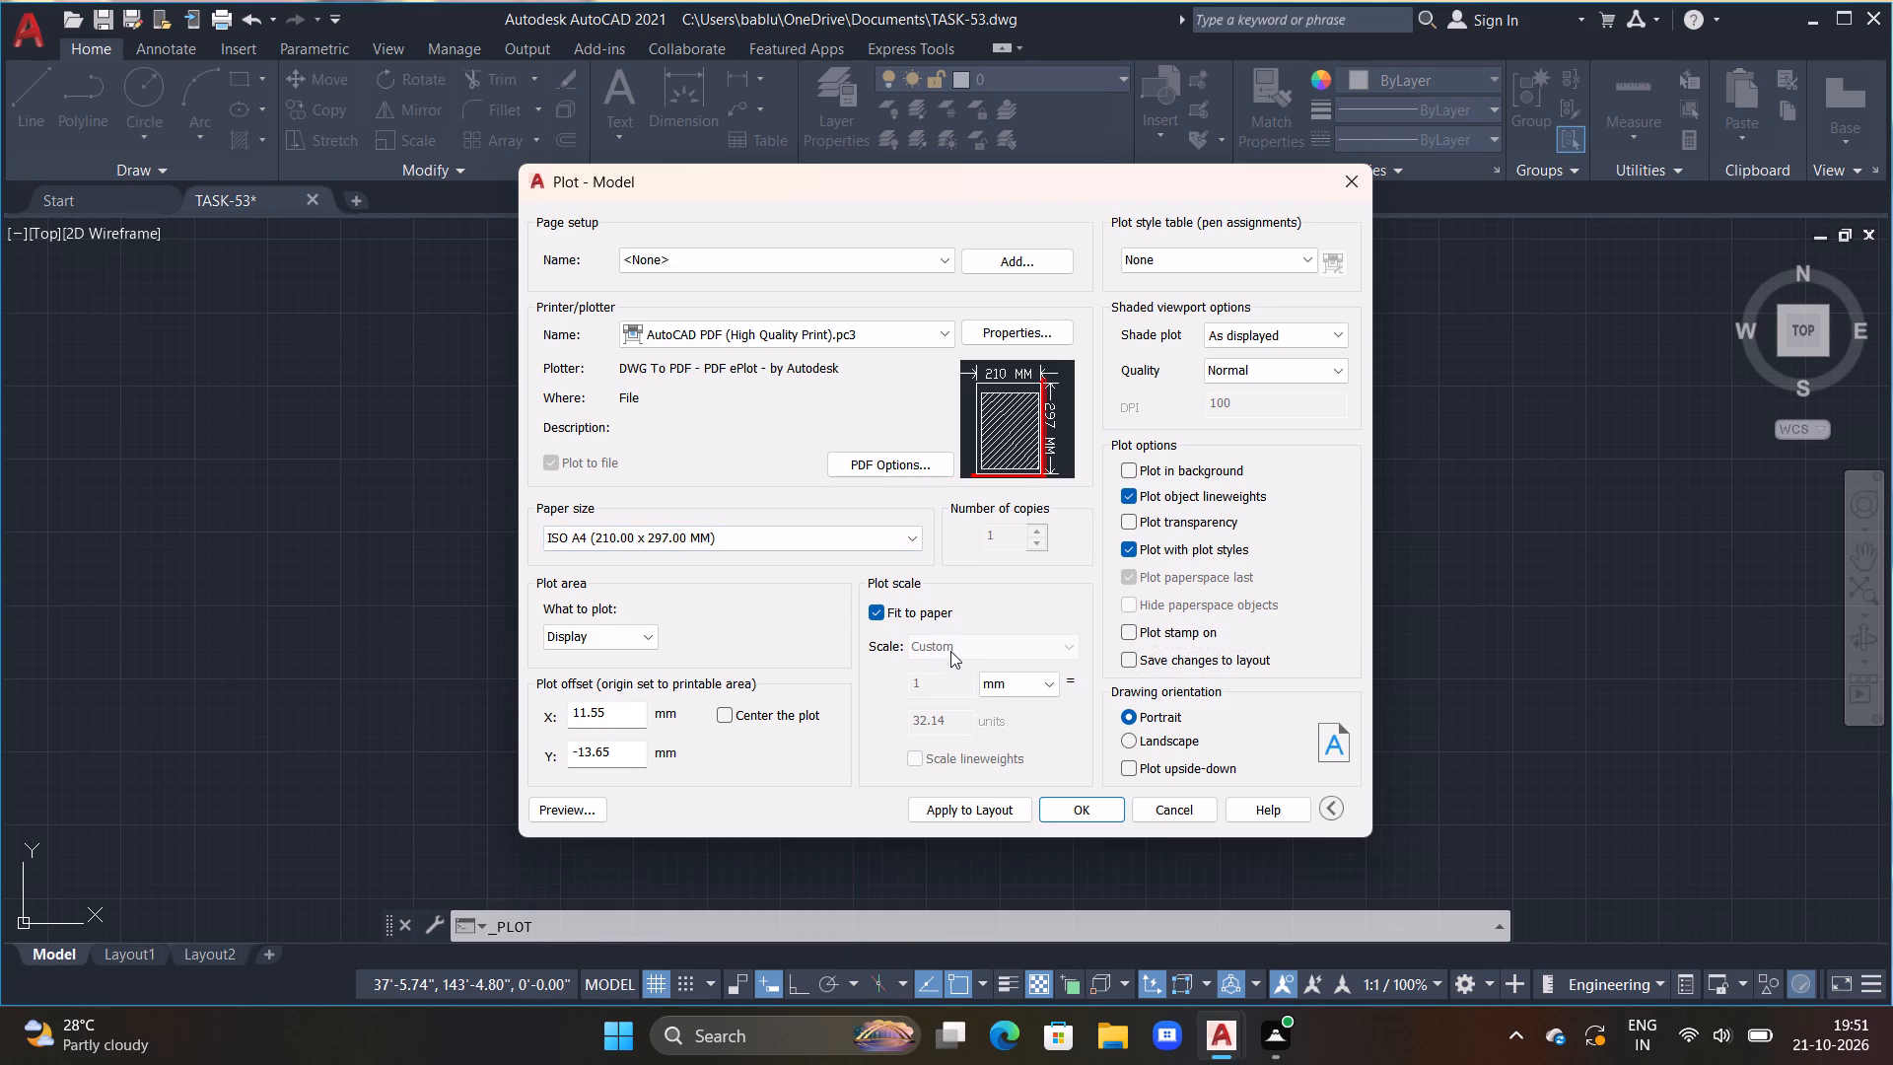
left_click(1028, 691)
left_click(1027, 699)
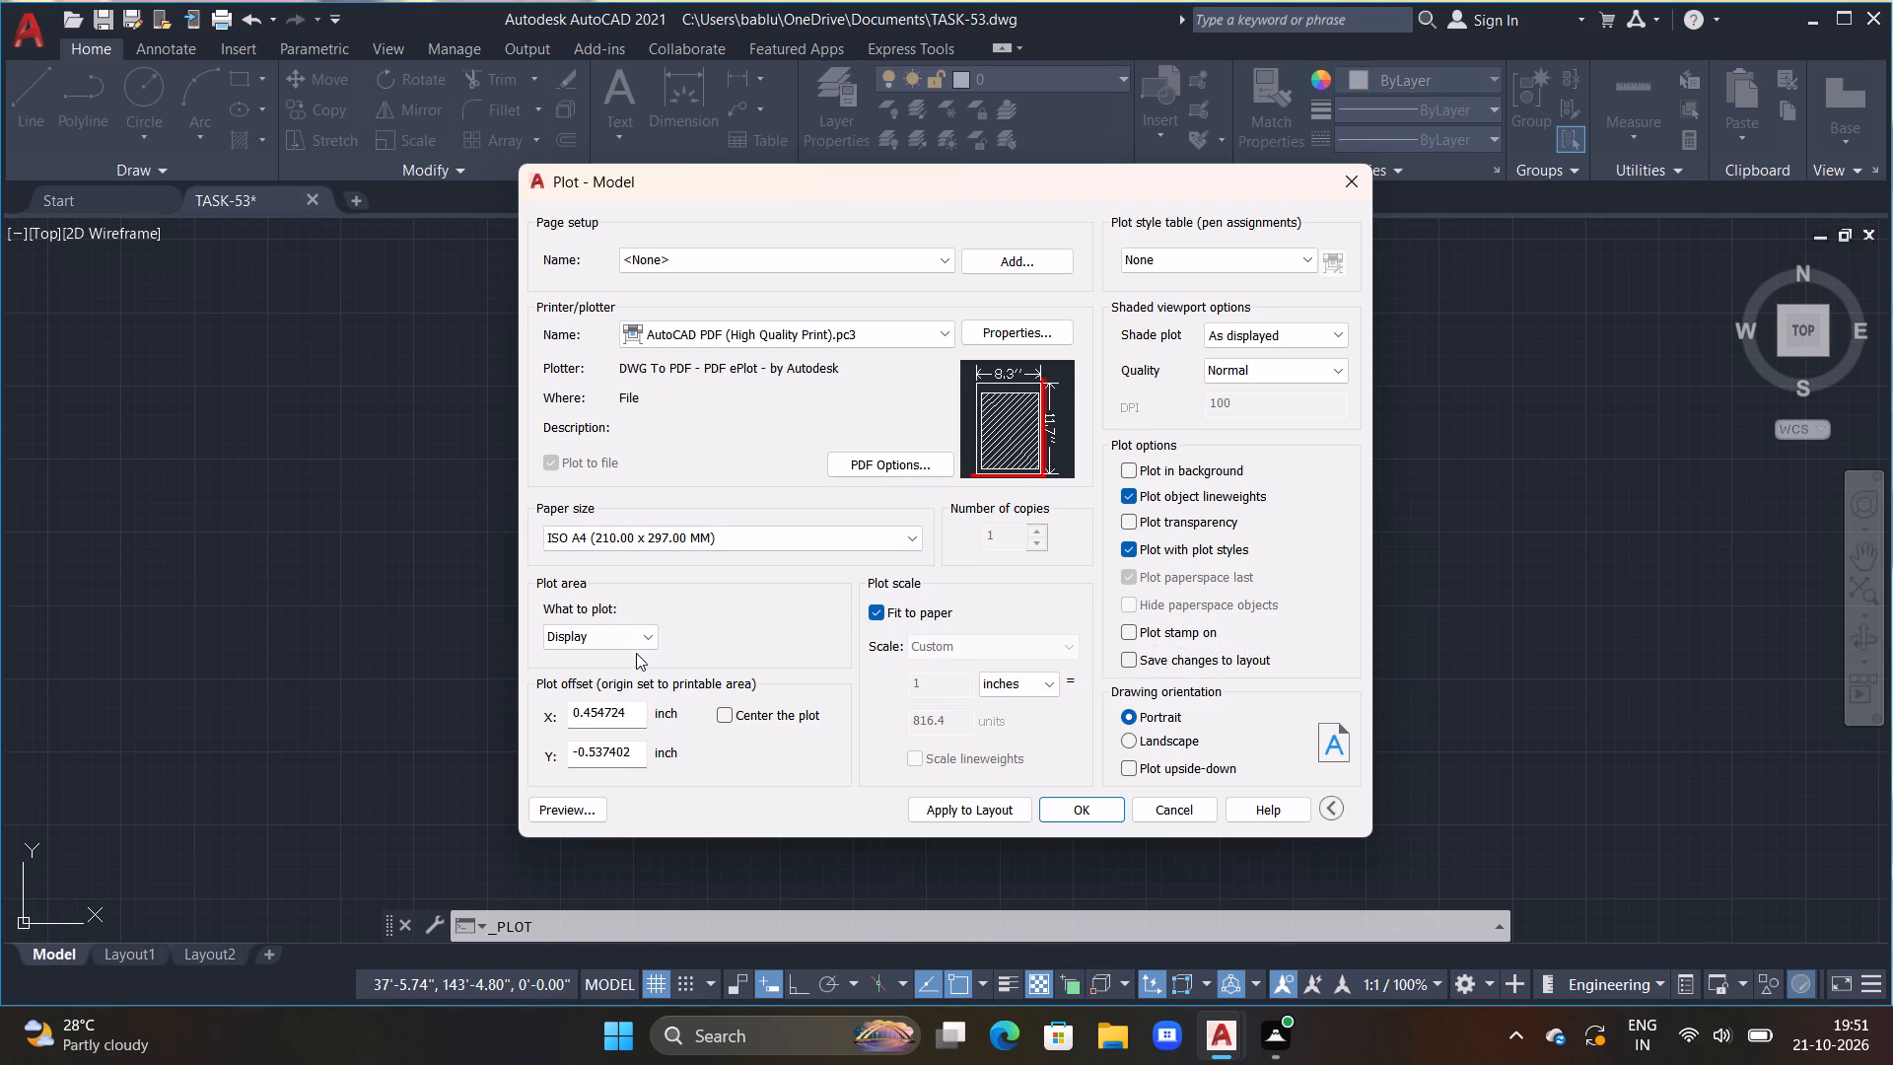
Set the plot area to a window enclosing the complete floor plan, its dimensions and the portico outline.
left_click(630, 632)
left_click(621, 701)
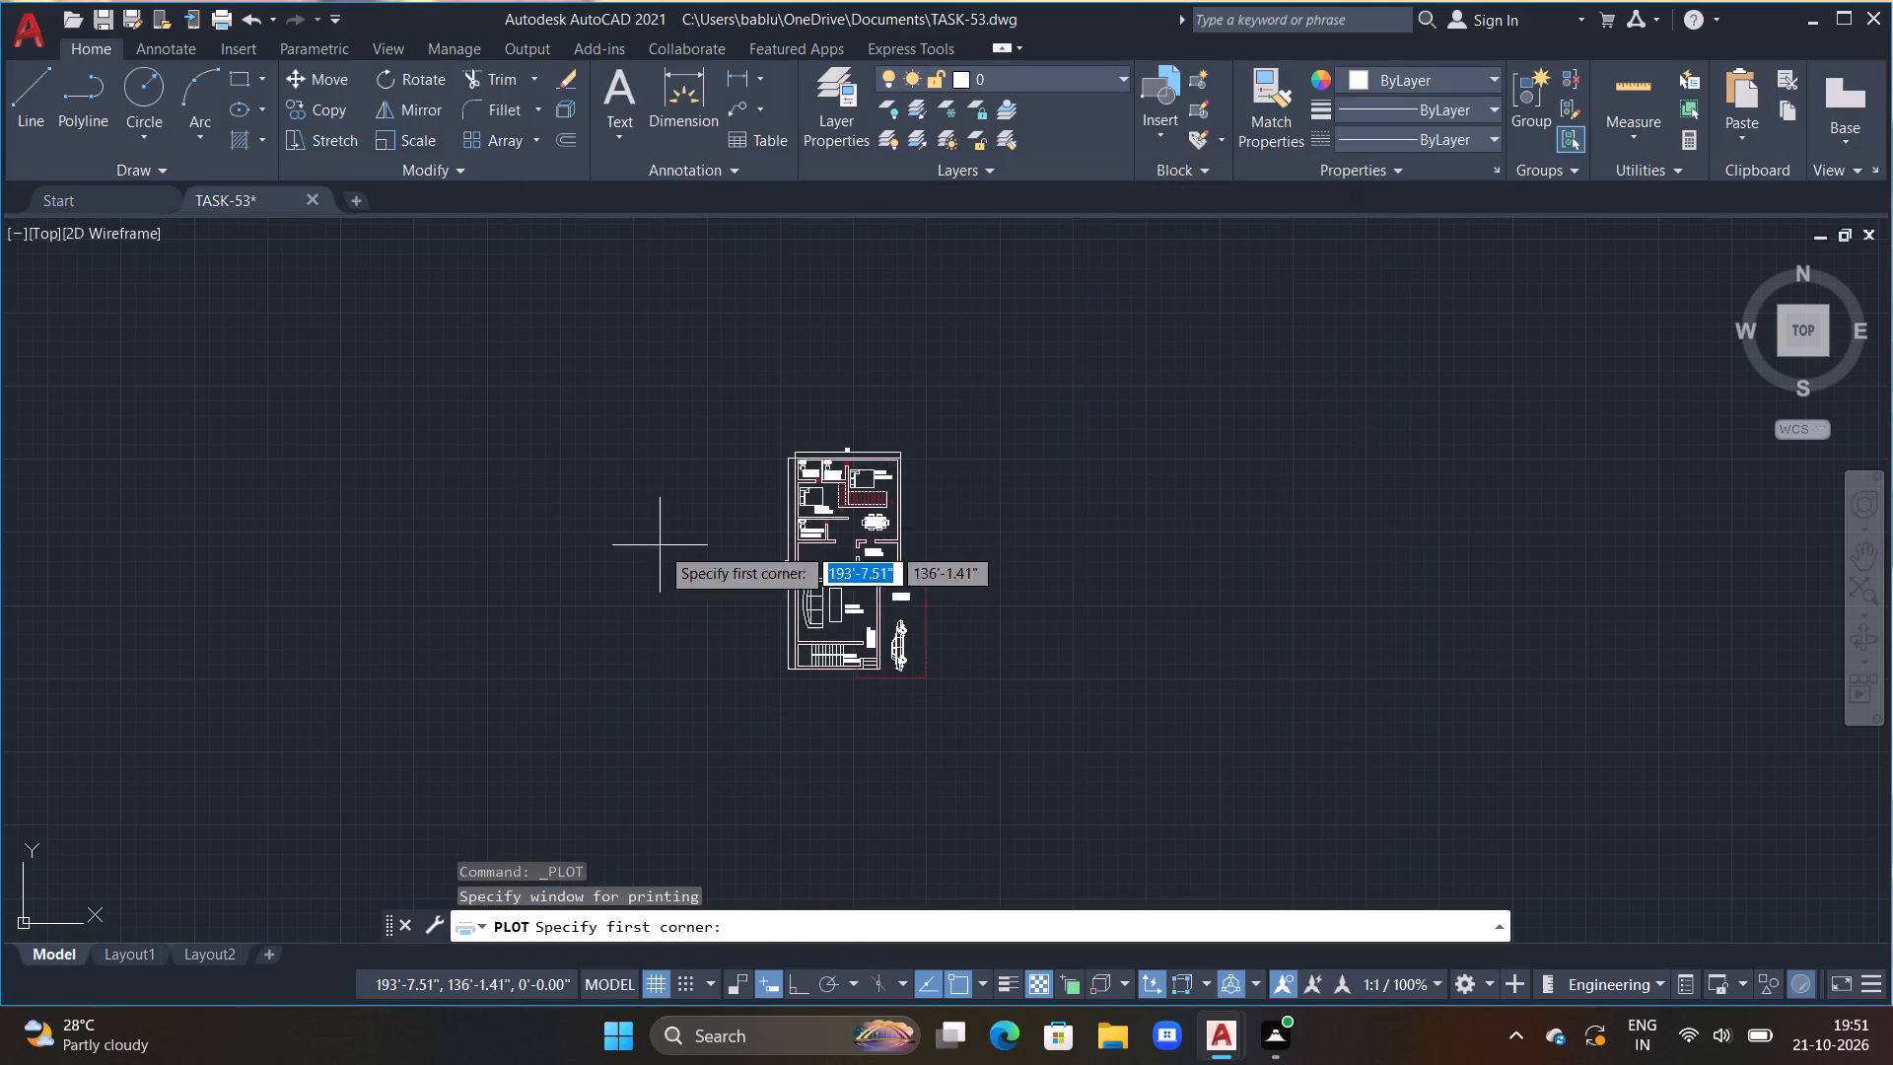
left_click(681, 413)
left_click(1034, 782)
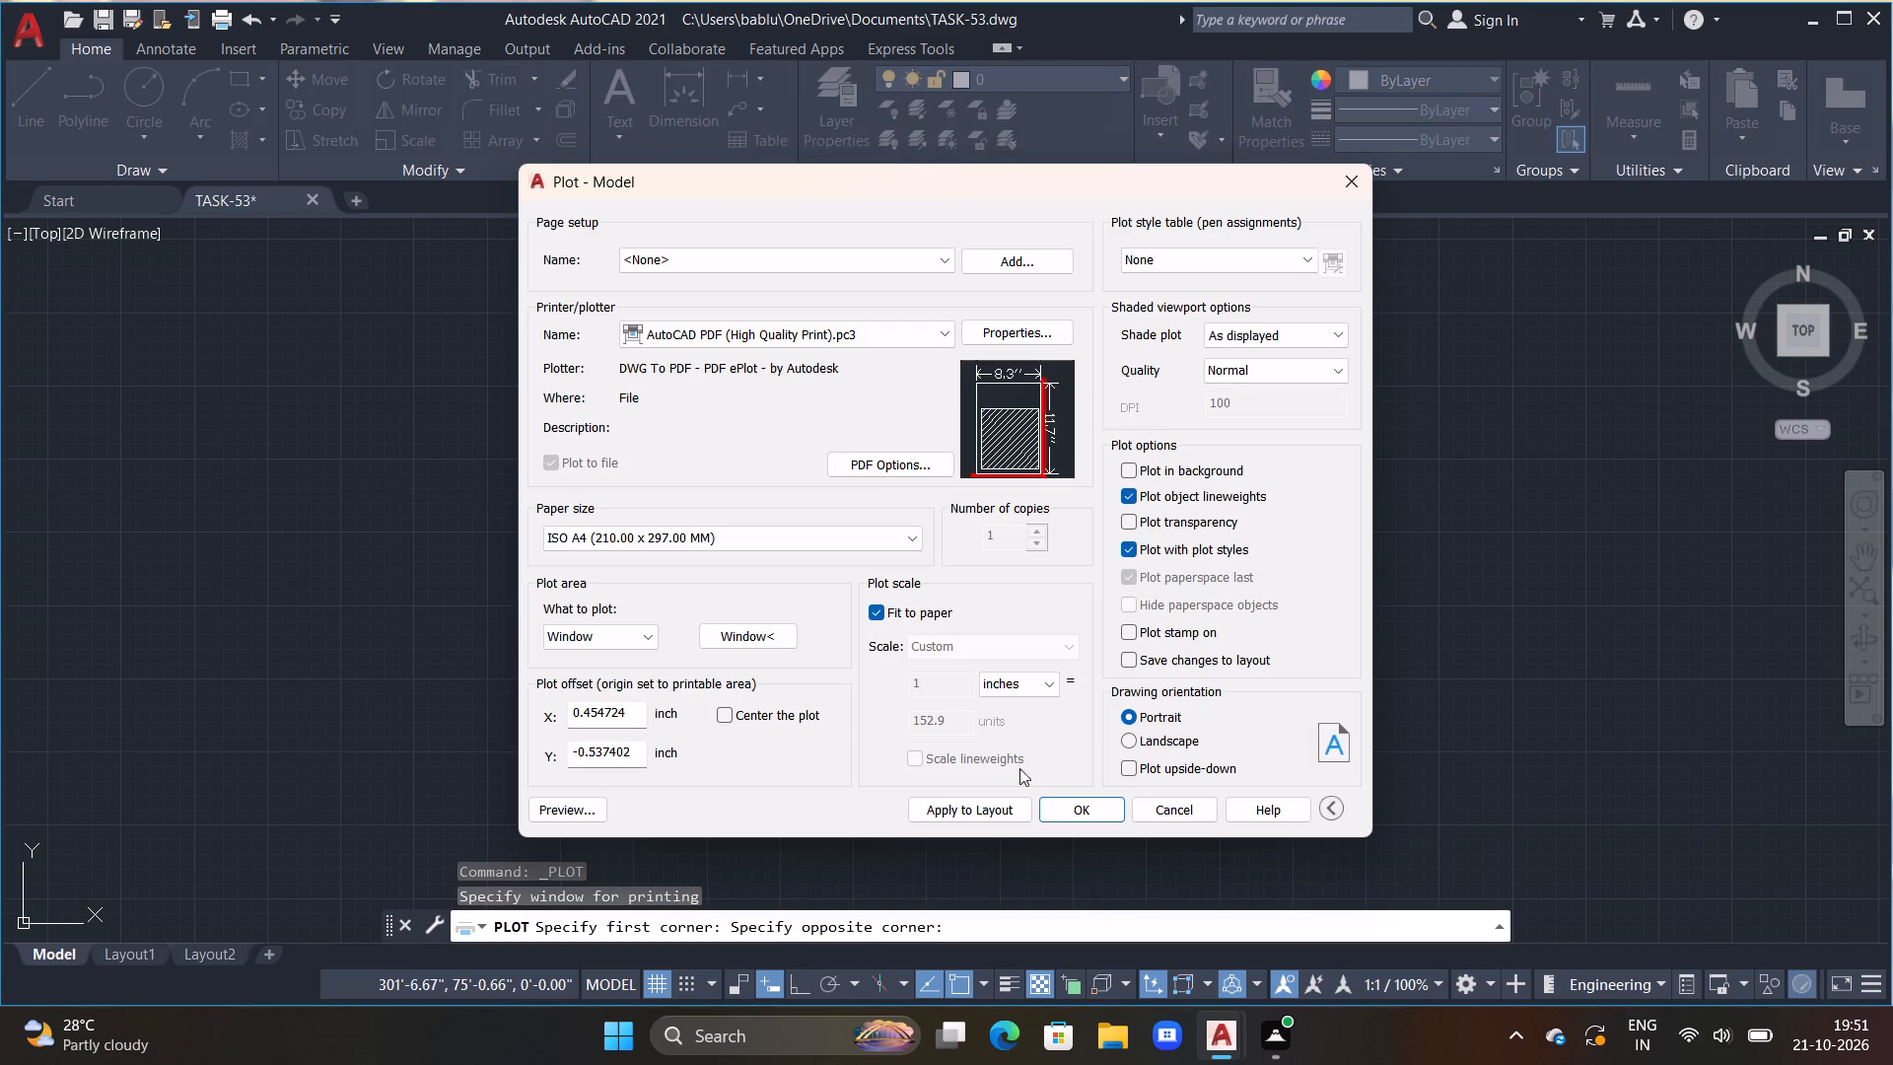
Preview the plot and examine the sheet's walls, room labels and opening tags up close, then return to the plot settings.
left_click(596, 807)
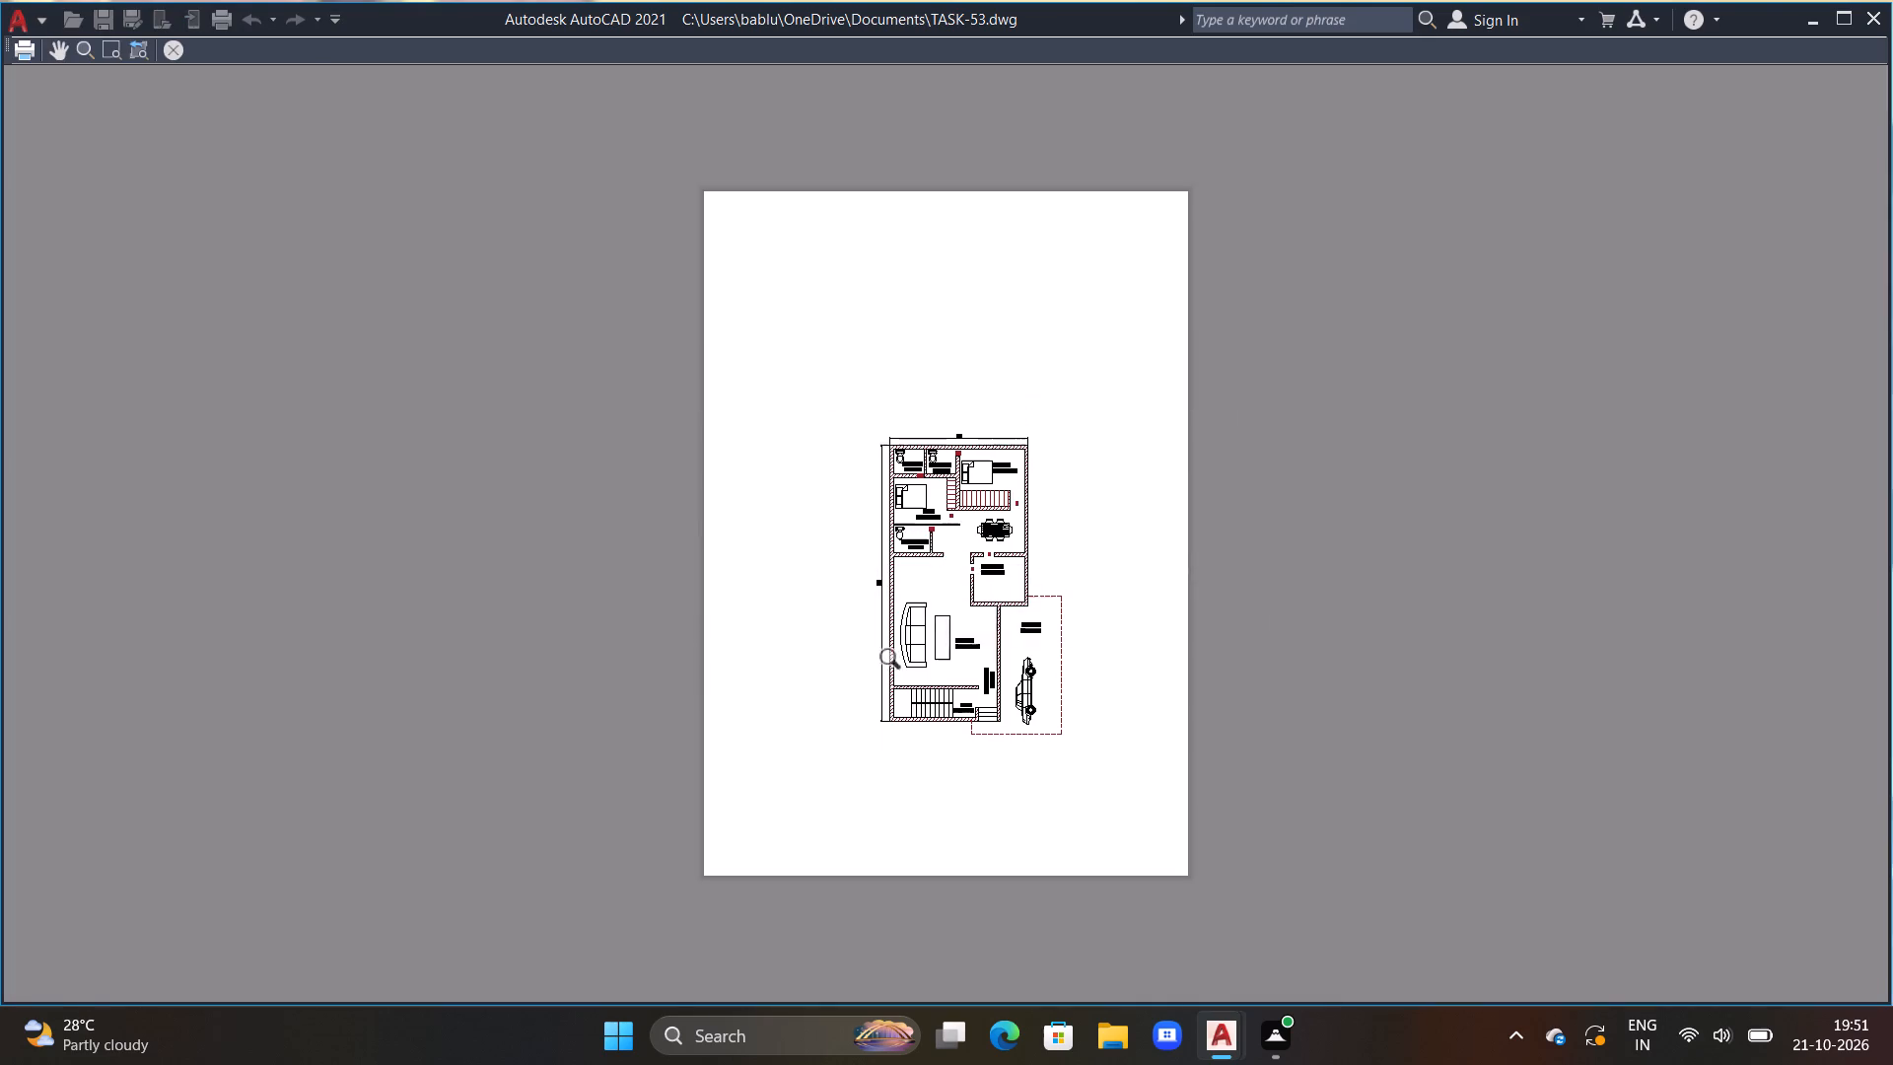
scroll(994, 649, "up", 3)
middle_click_drag(990, 443, 1014, 745)
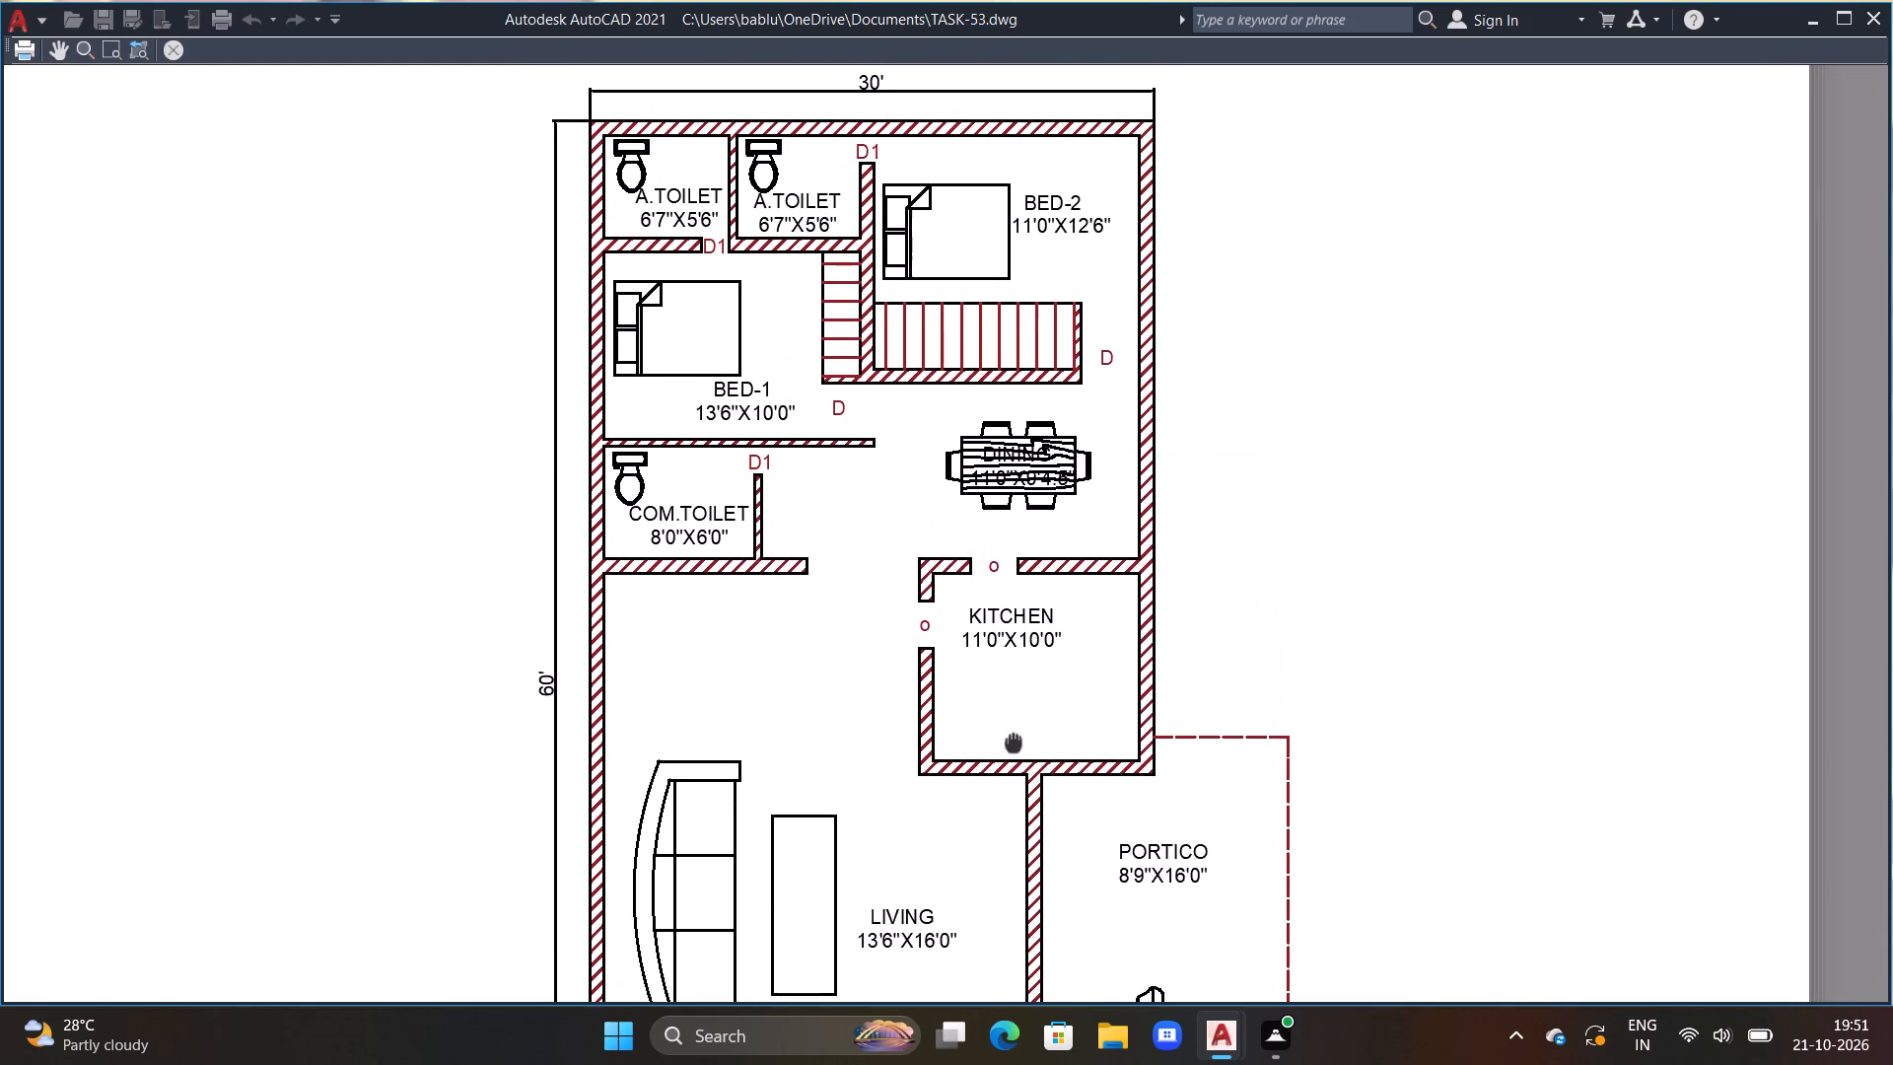
middle_click_drag(1014, 745, 1009, 741)
middle_click_drag(939, 559, 951, 697)
scroll(923, 698, "down", 1)
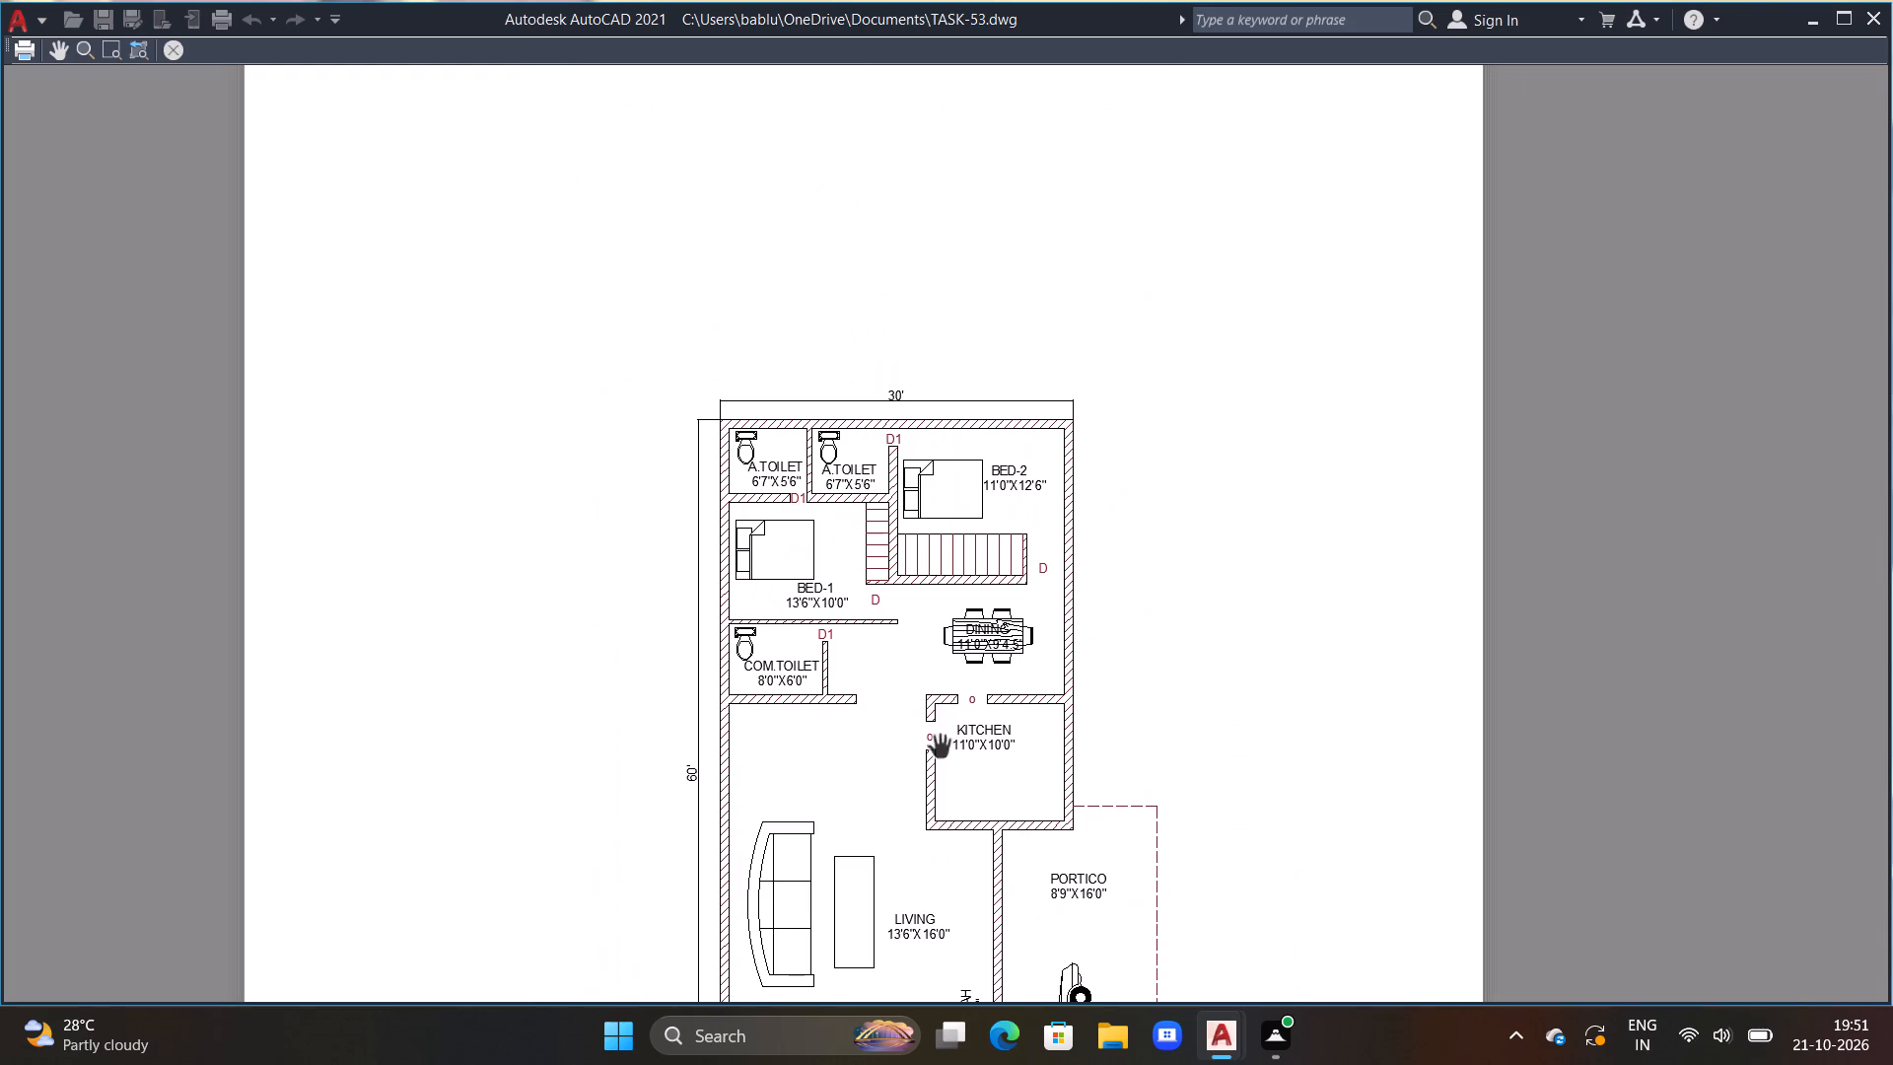
middle_click_drag(944, 750, 913, 509)
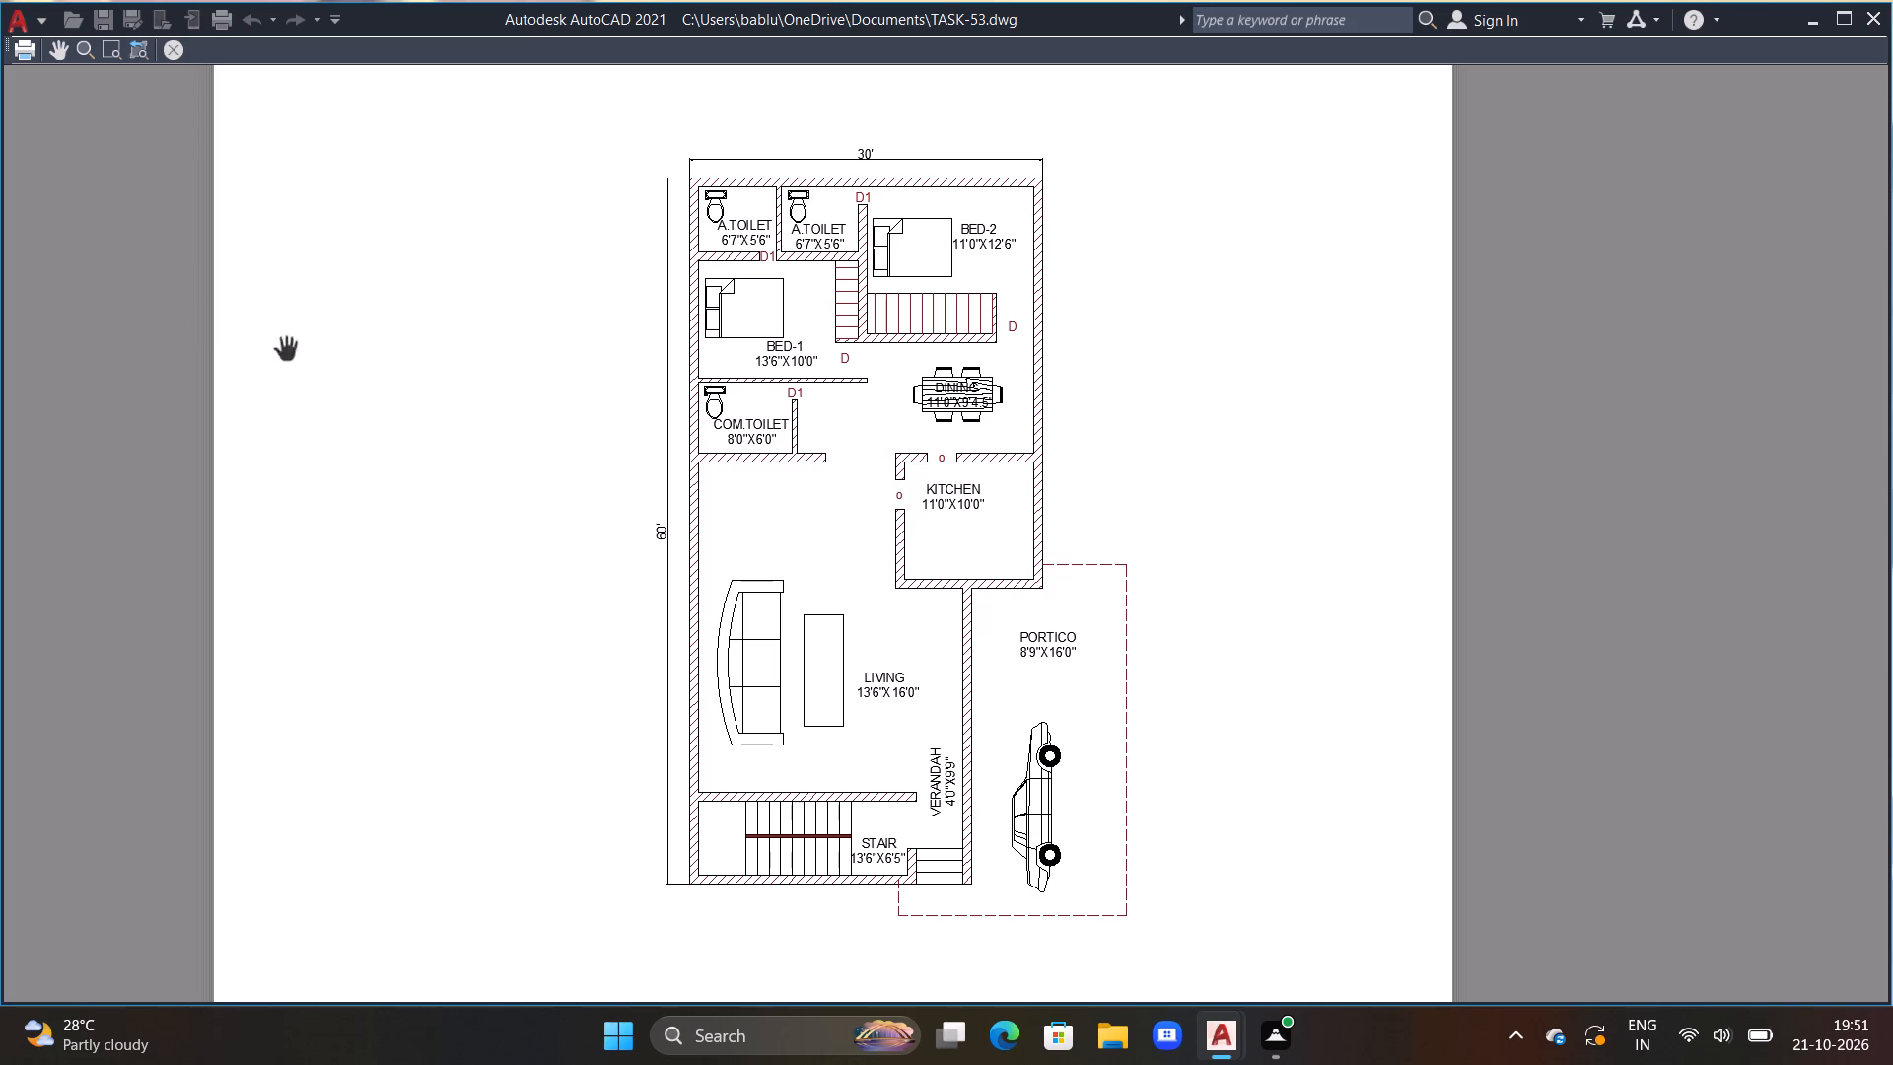
left_click(166, 49)
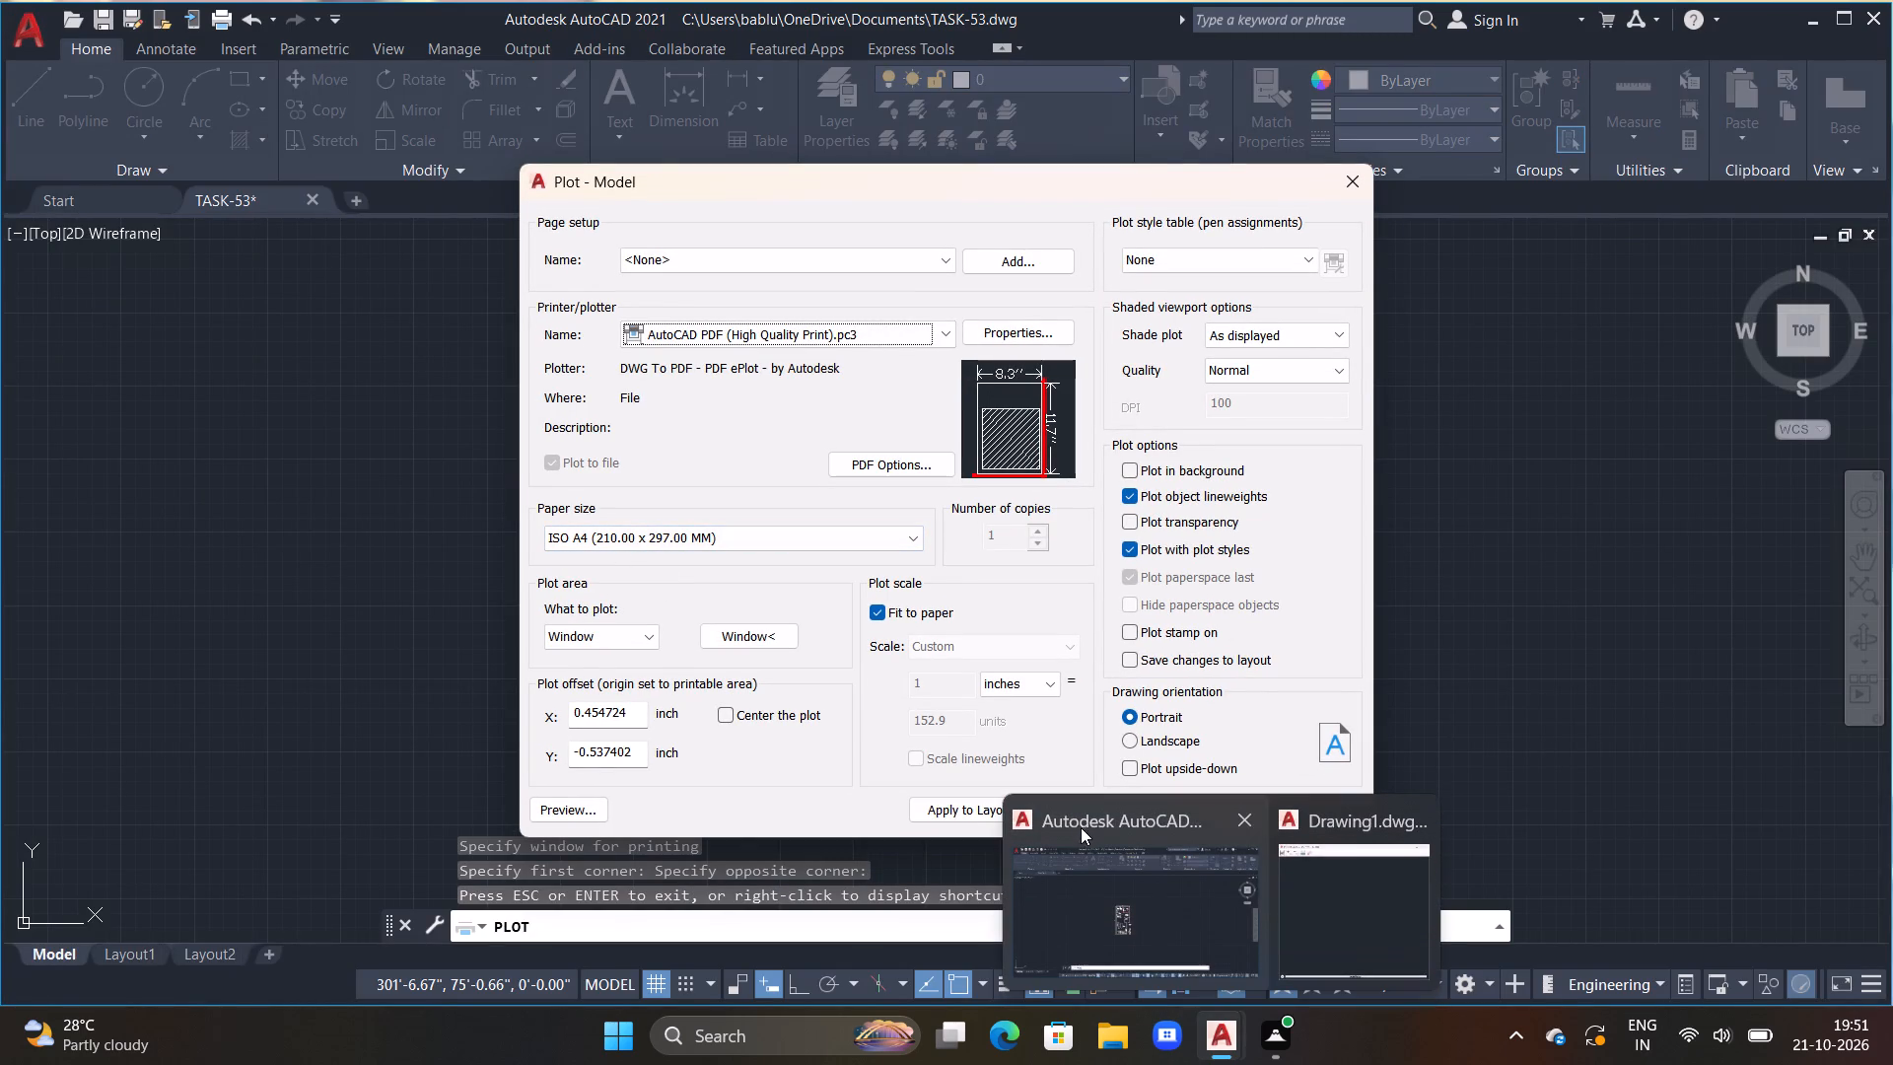
Plot the floor plan to PDF, saving it under the proposed file name in the Documents folder.
left_click(1091, 805)
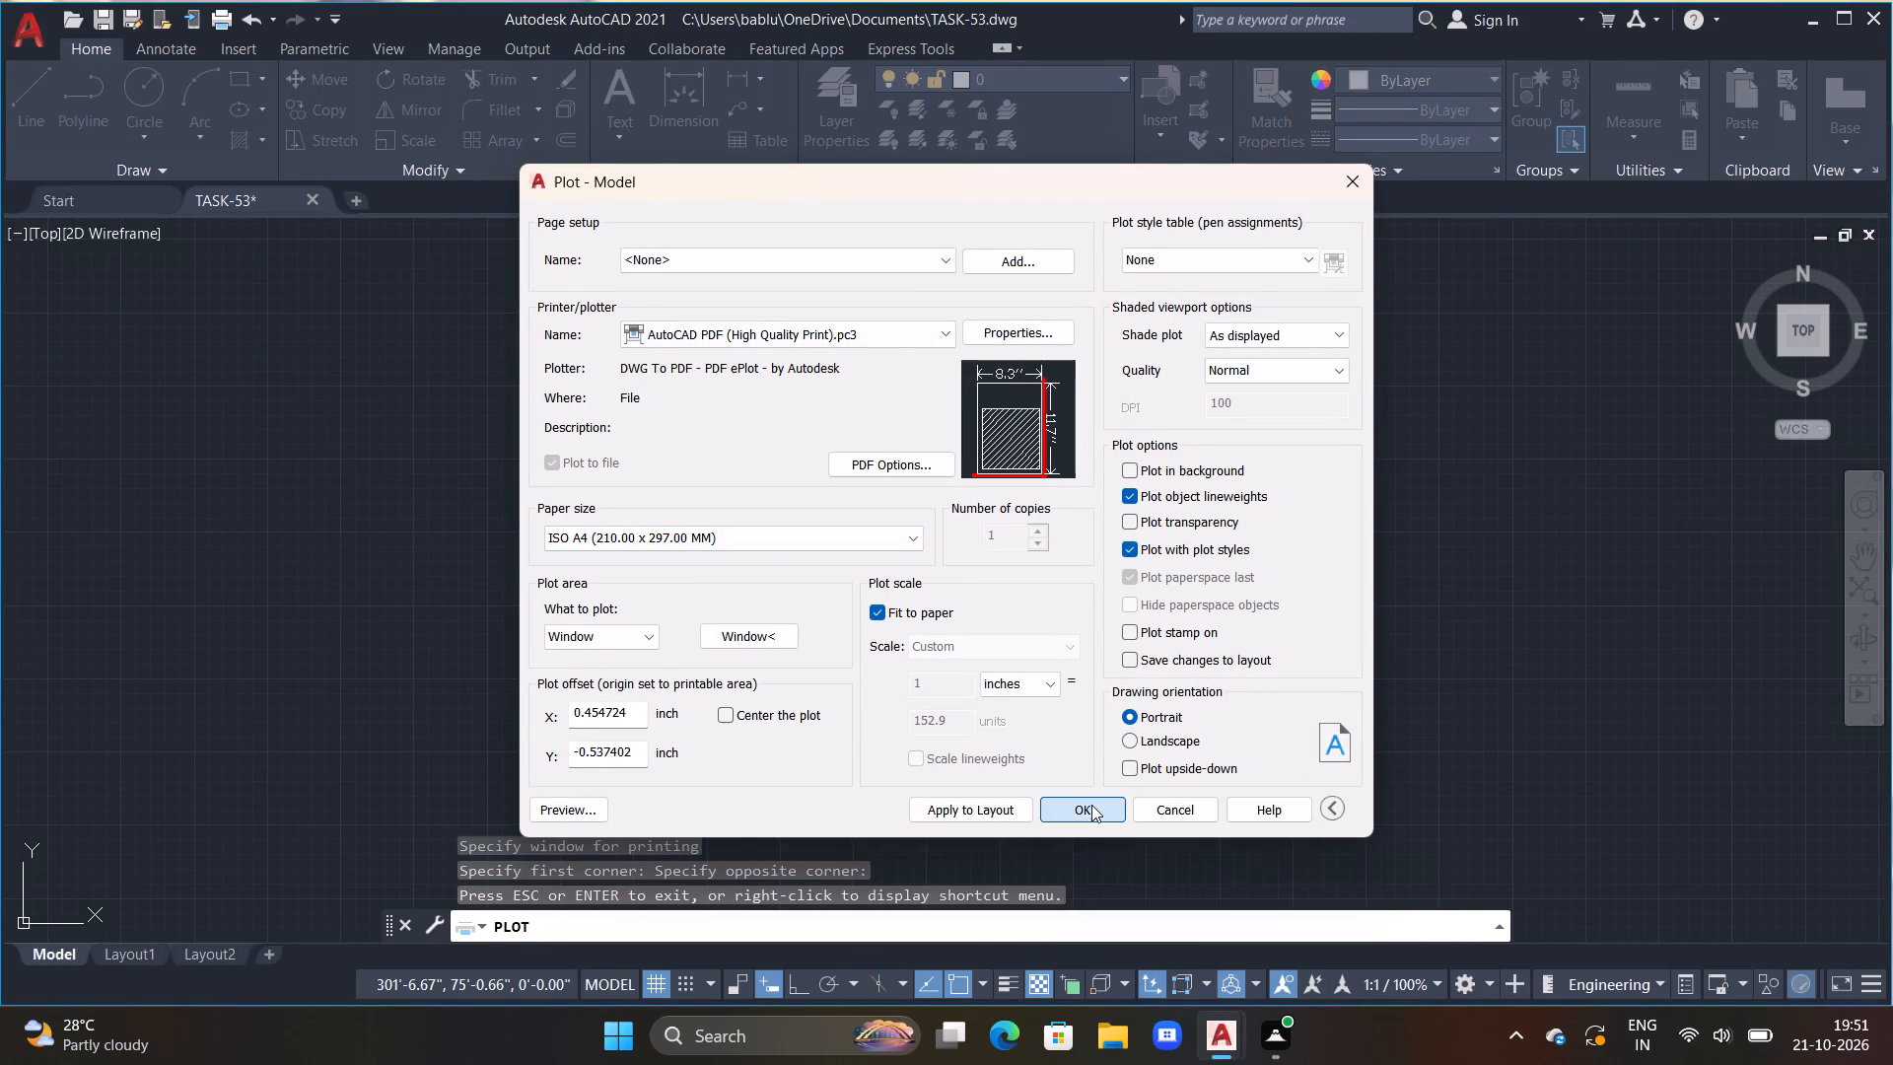
left_click(1306, 744)
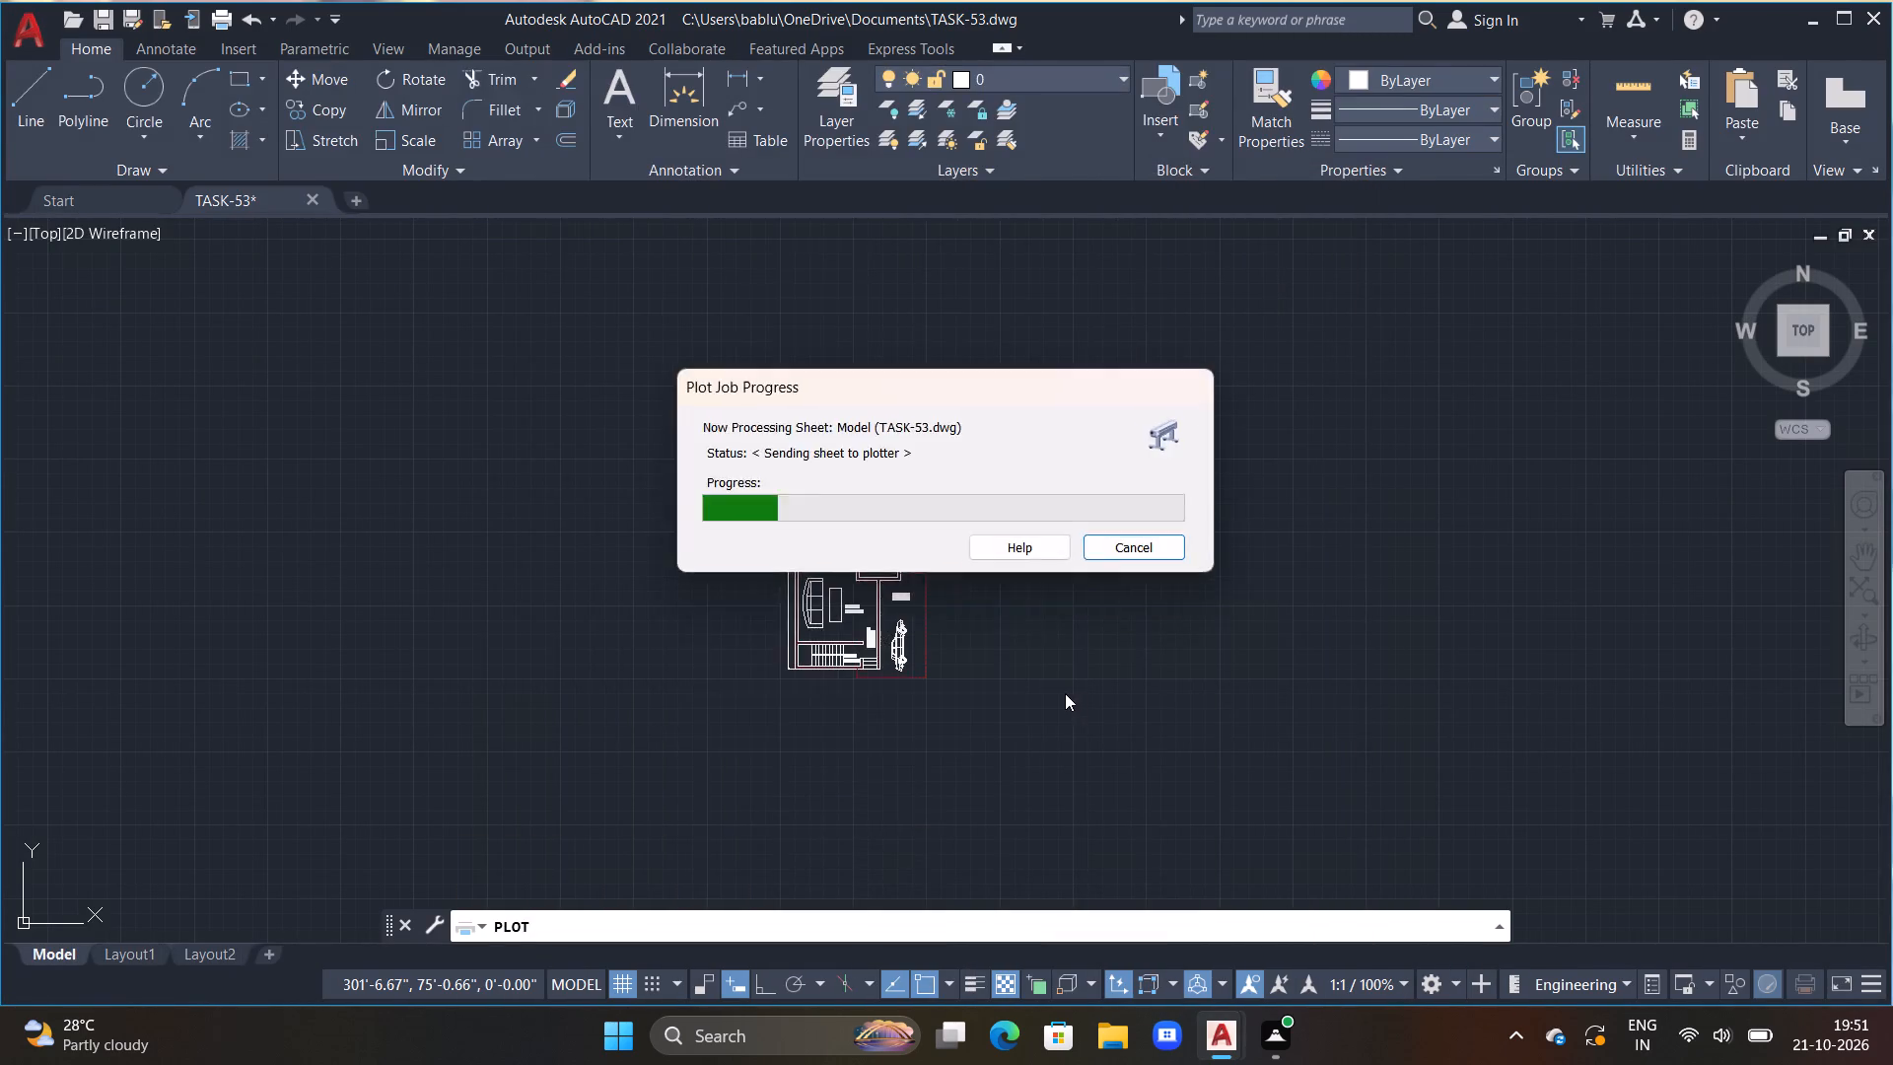
Check the plotted floor plan in the opened PDF and close it.
scroll(1022, 673, "down", 3)
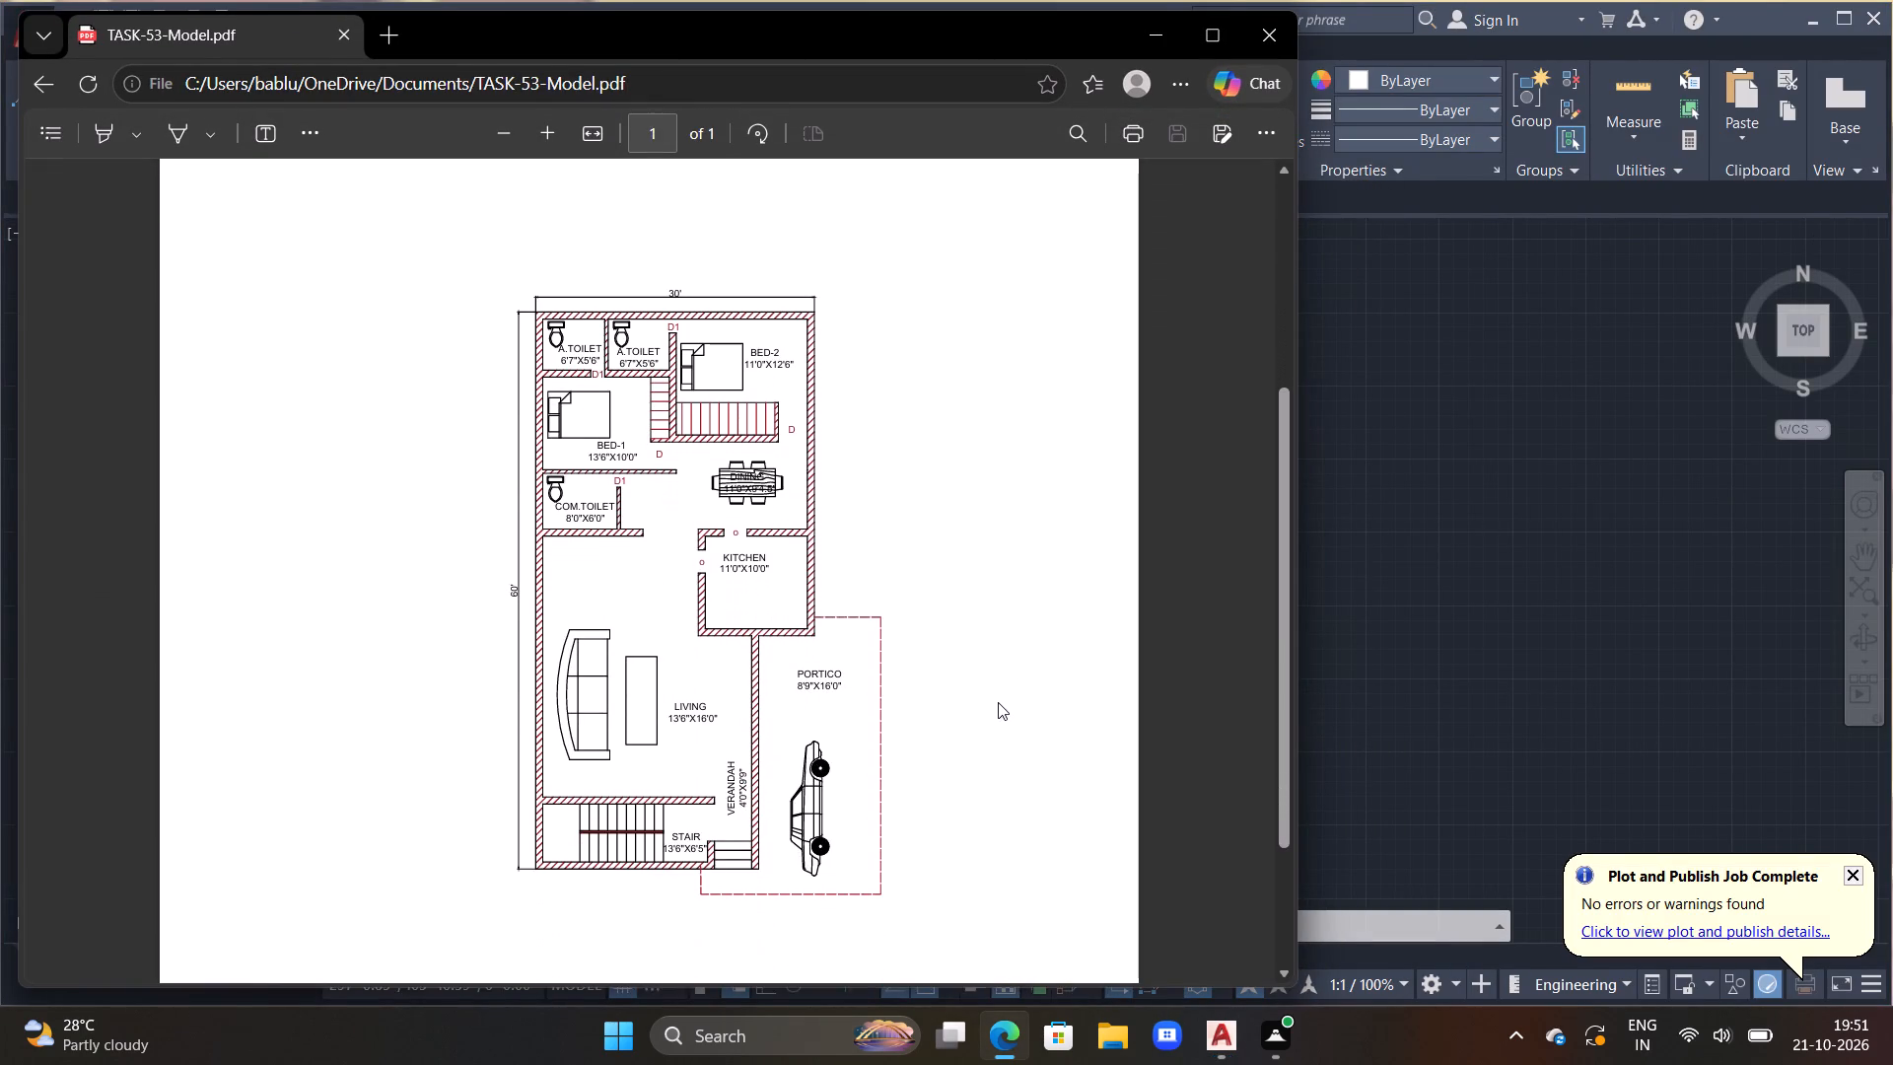
left_click(1250, 28)
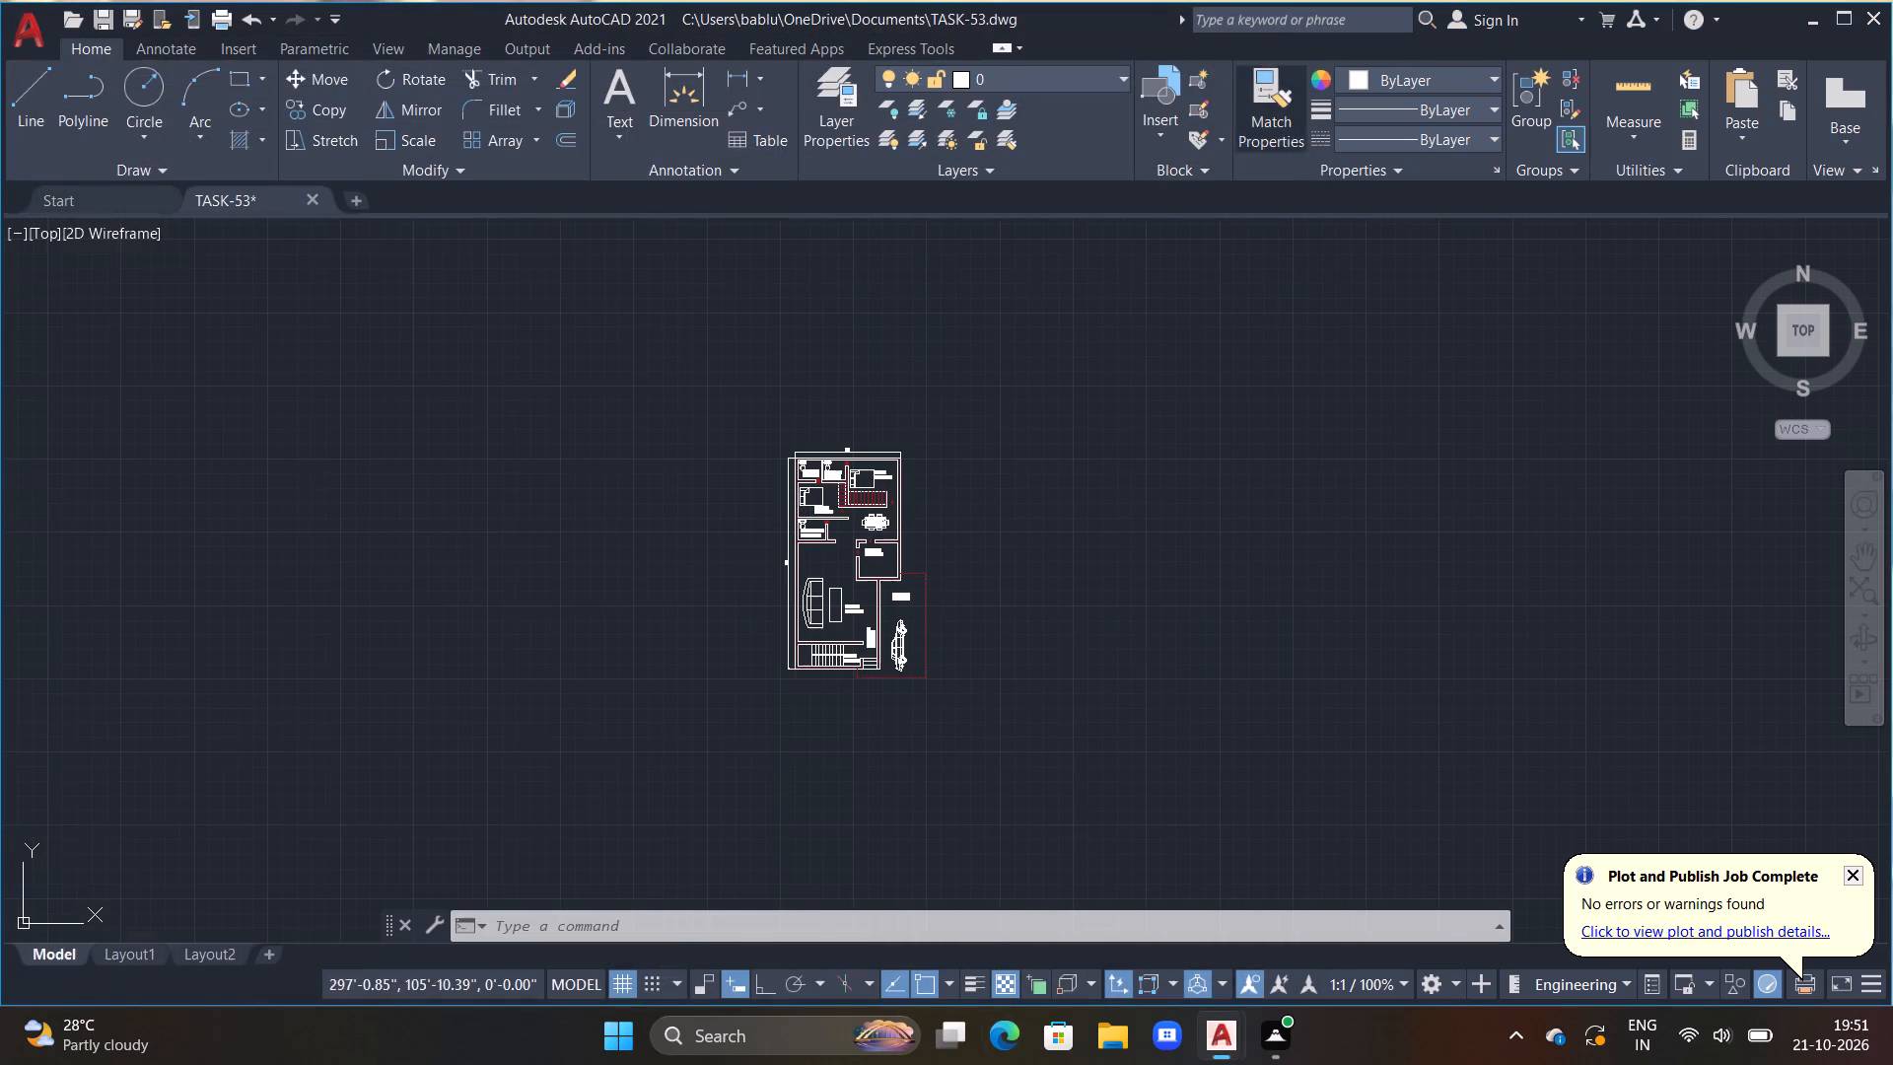